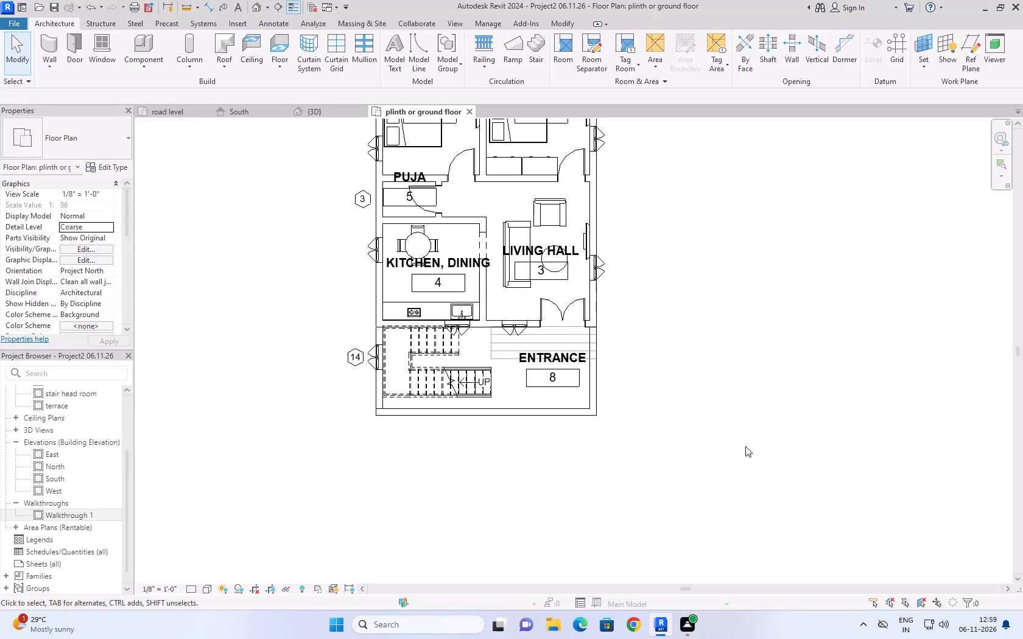
# Review the house in the 3D, South elevation, road level and plinth or ground floor views against the reference plan image.
pyautogui.scroll(-4, 739, 430)
pyautogui.click(334, 106)
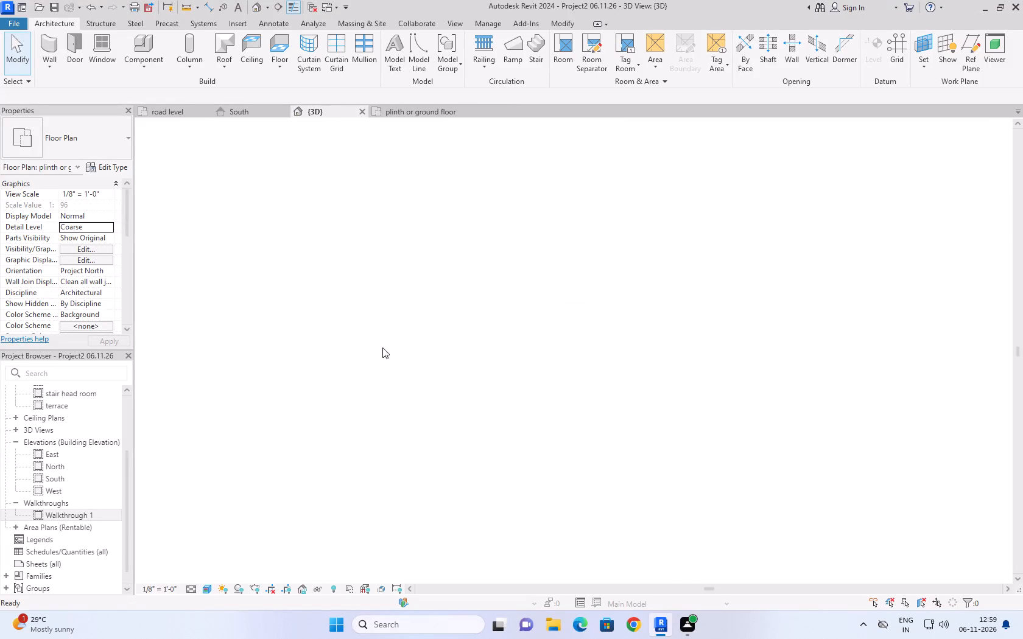
pyautogui.scroll(-4, 638, 483)
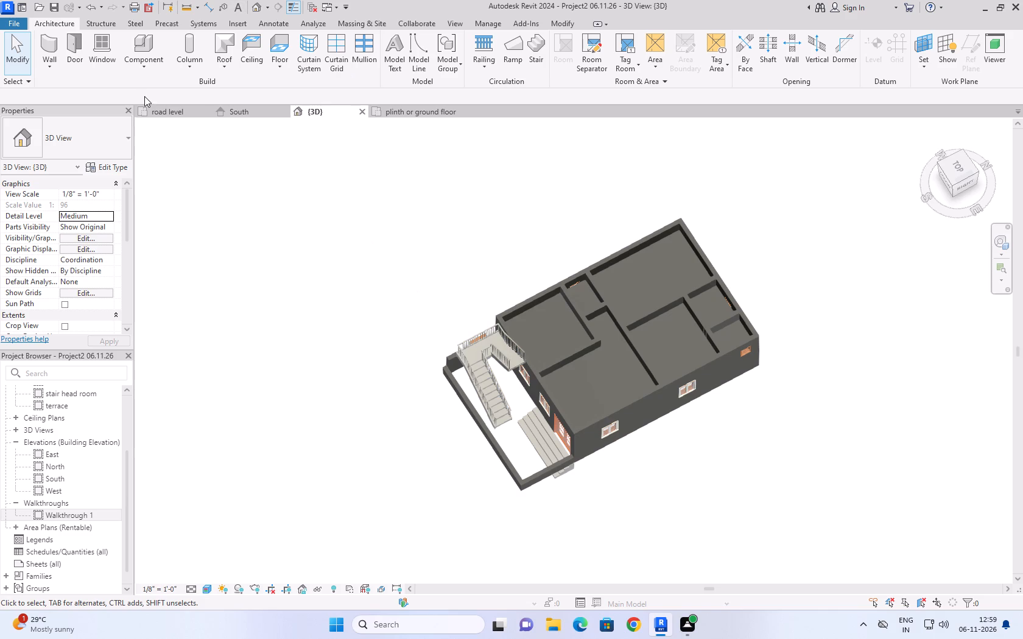
pyautogui.click(231, 116)
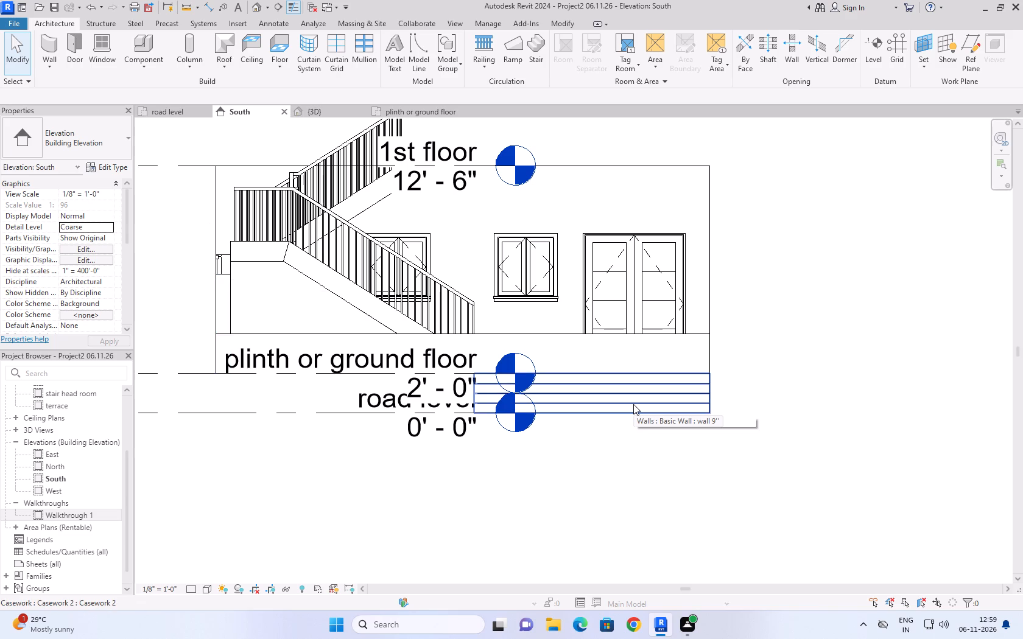
pyautogui.scroll(1, 626, 405)
pyautogui.scroll(-1, 626, 405)
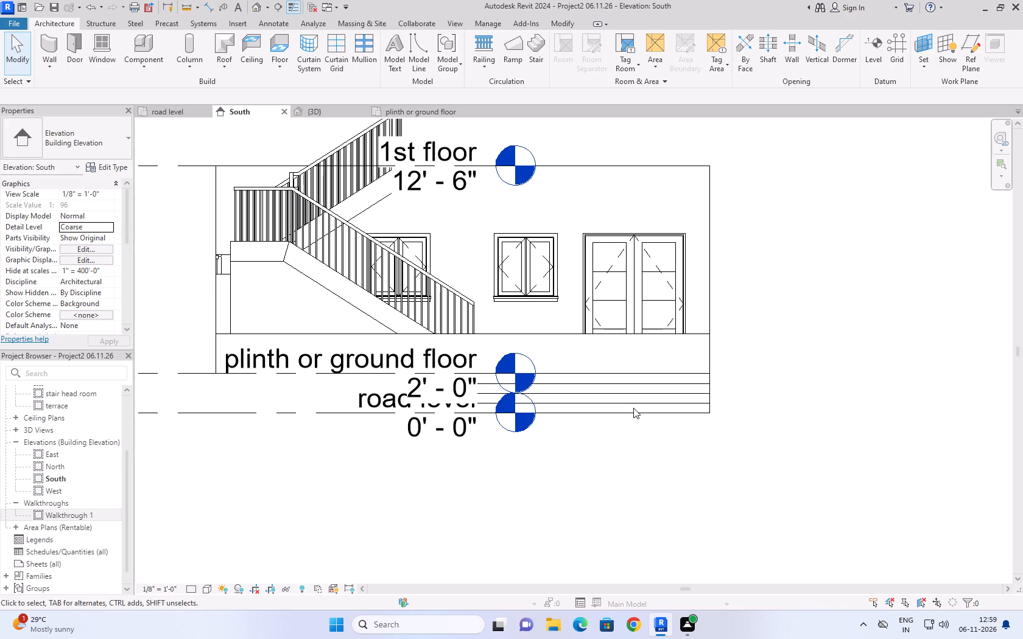
pyautogui.click(787, 389)
pyautogui.click(184, 108)
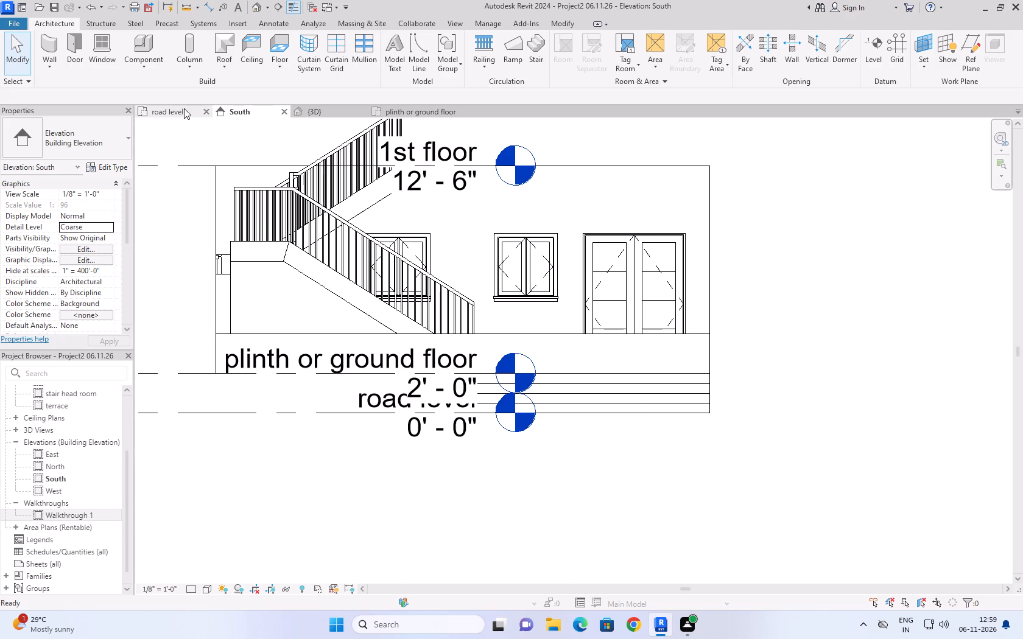
pyautogui.scroll(-4, 313, 248)
pyautogui.scroll(1, 592, 403)
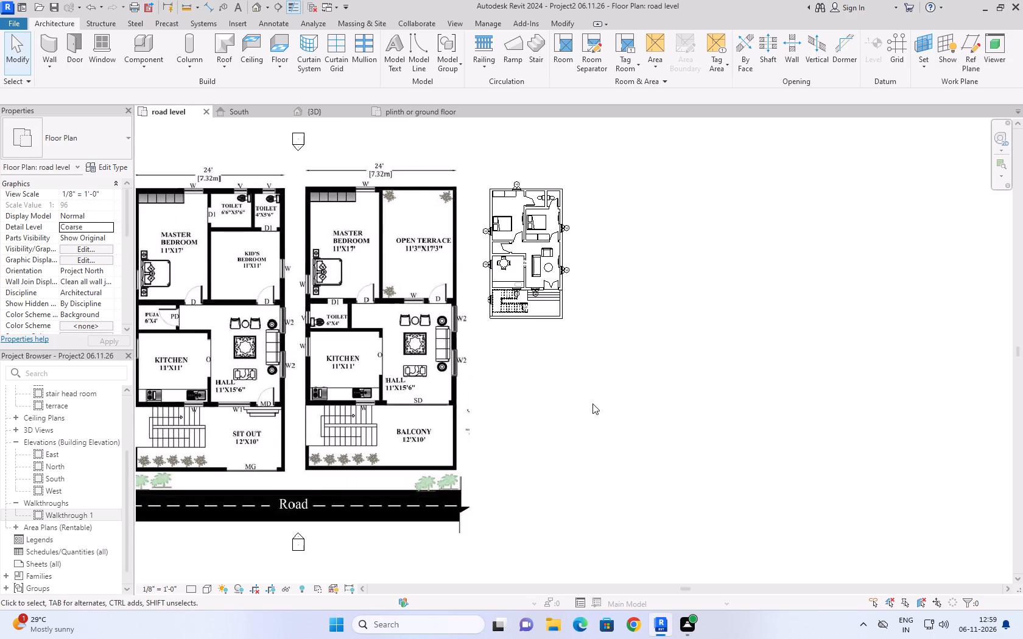
pyautogui.scroll(-3, 592, 403)
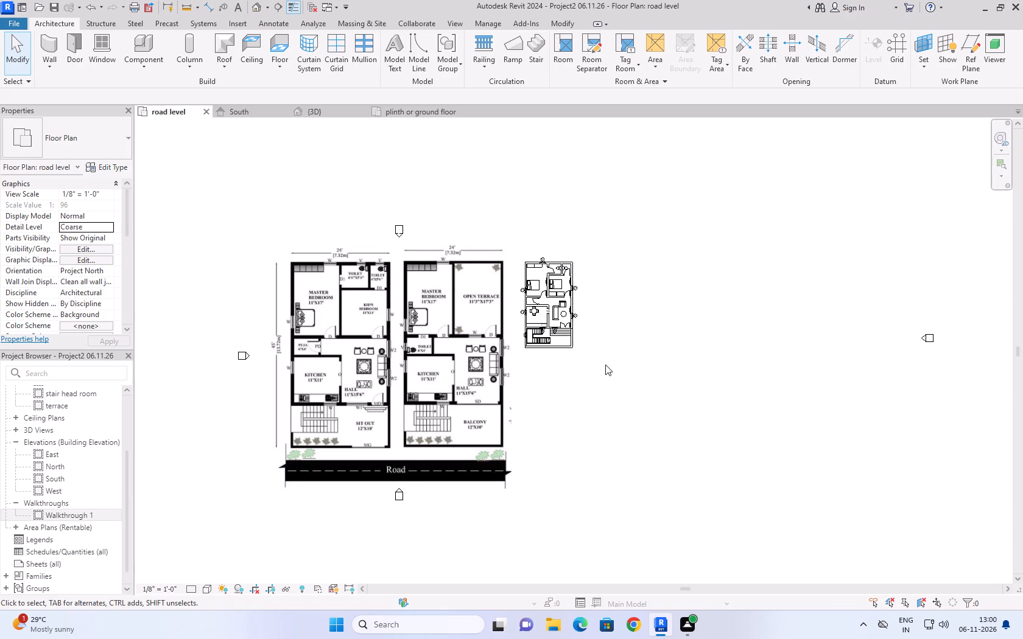
pyautogui.scroll(4, 615, 361)
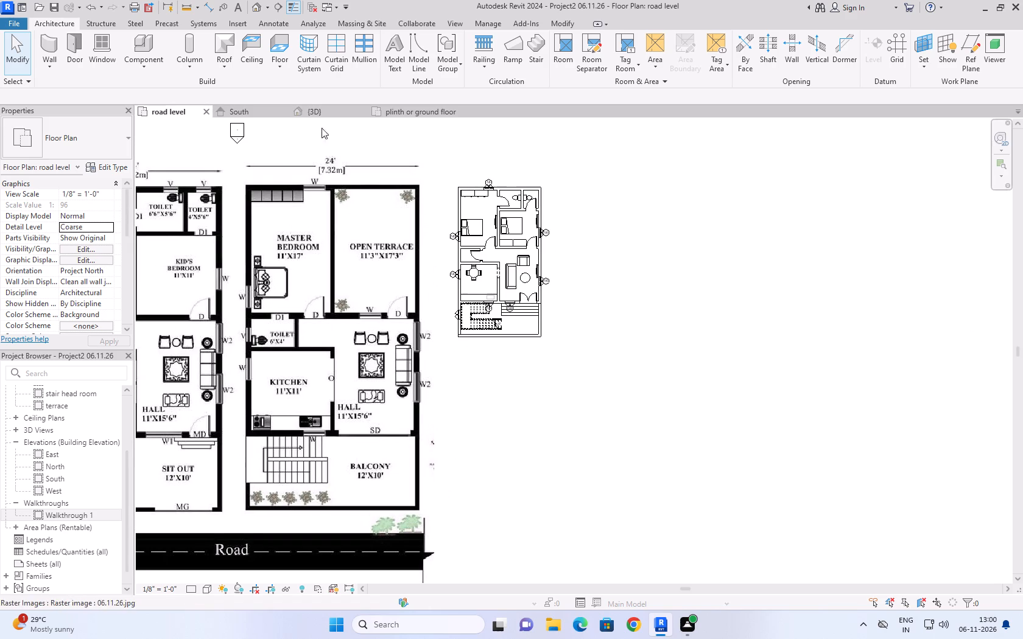
pyautogui.click(388, 114)
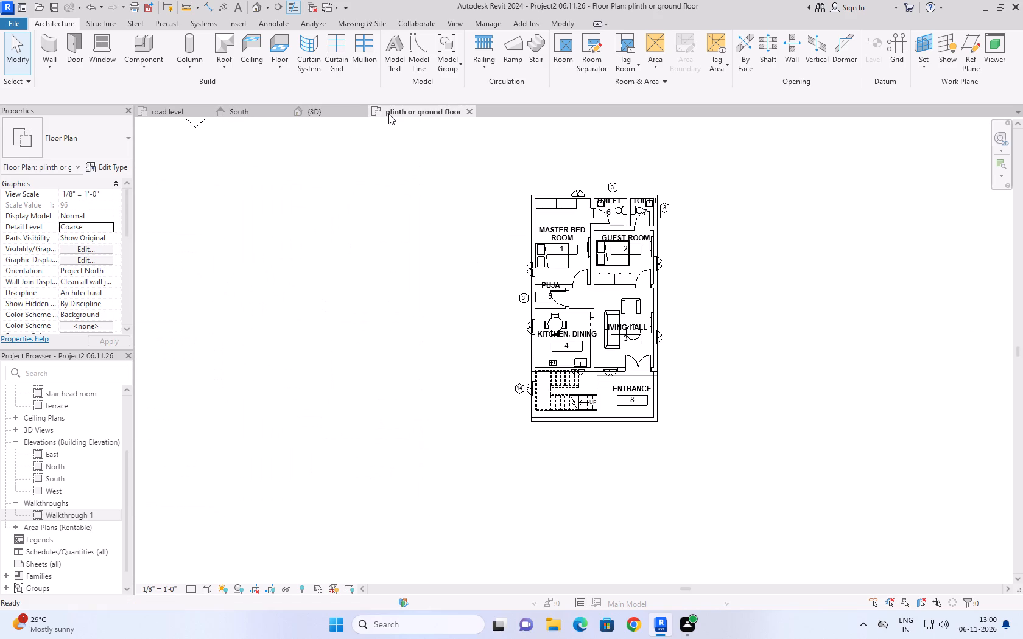
# In the road level plan, copy the entire modelled house about 69' horizontally into the empty area east of the original.
pyautogui.click(199, 112)
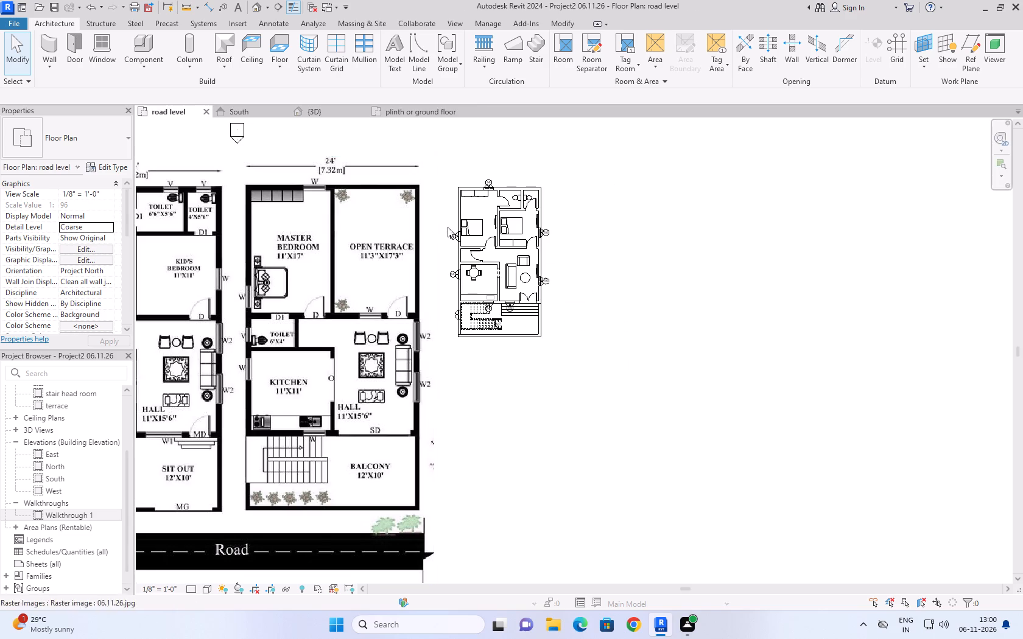
pyautogui.moveTo(442, 167); pyautogui.dragTo(644, 372)
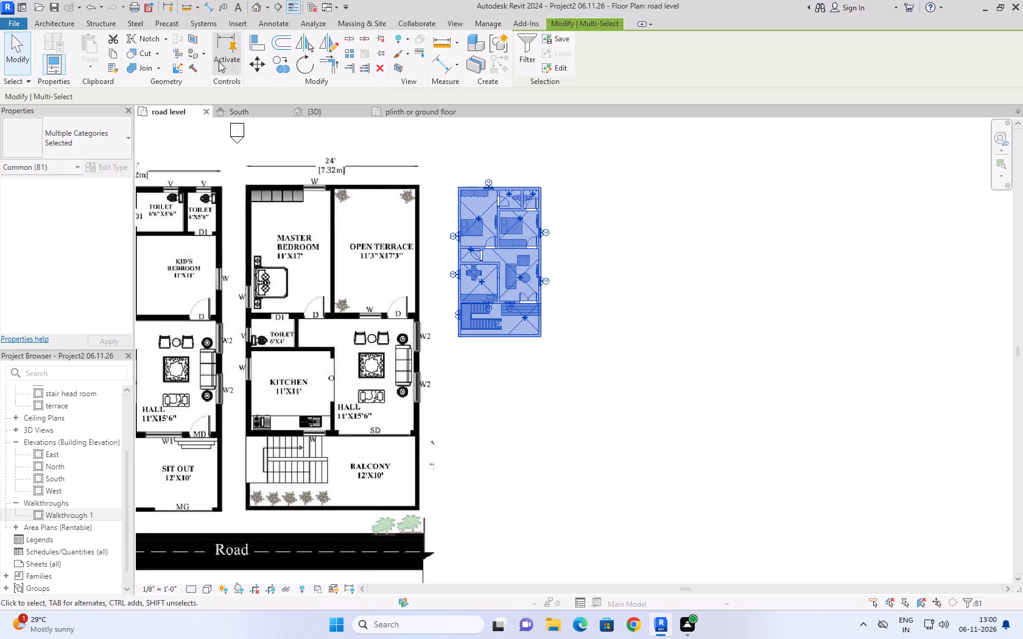
pyautogui.click(286, 69)
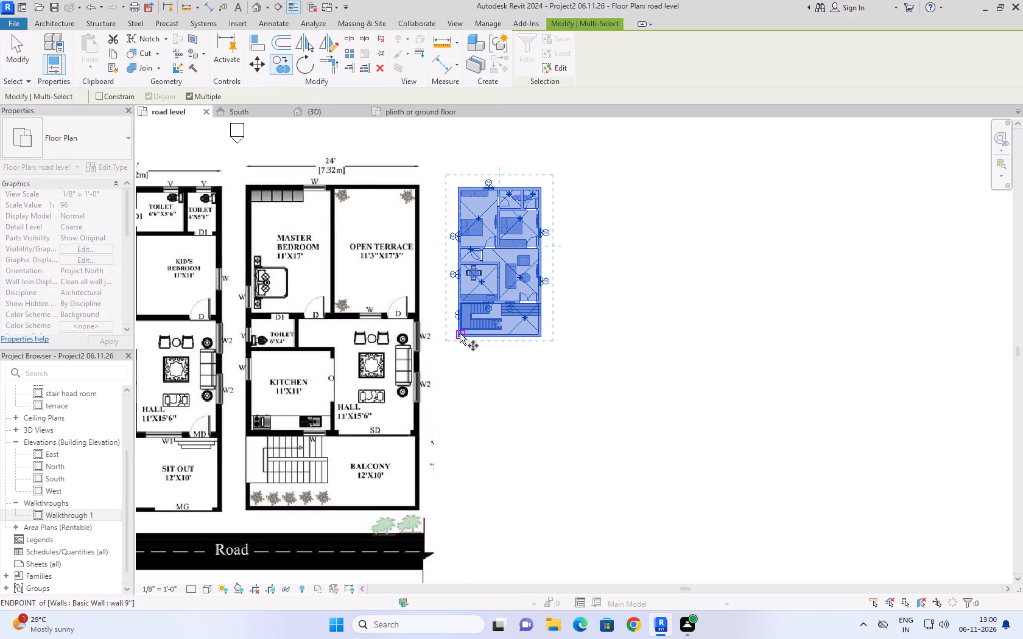
pyautogui.moveTo(458, 333); pyautogui.dragTo(611, 344)
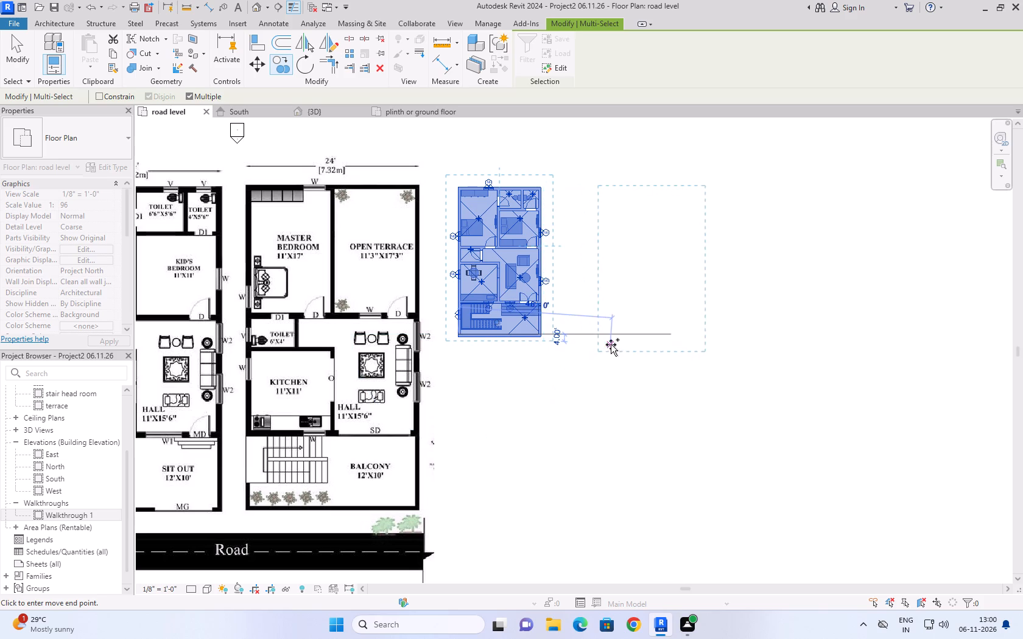
pyautogui.moveTo(611, 344); pyautogui.dragTo(664, 345)
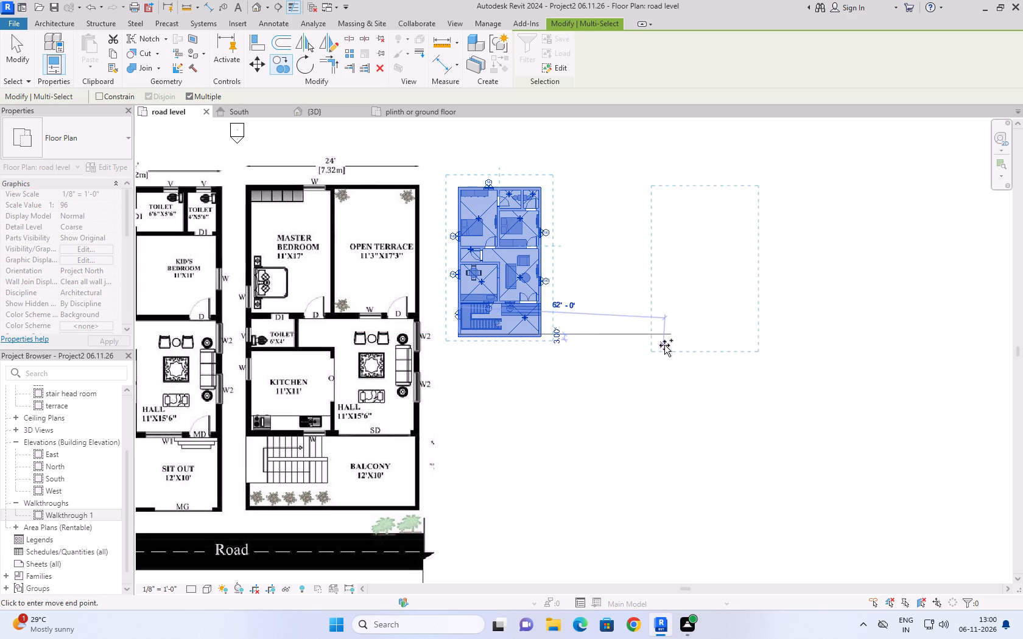
pyautogui.moveTo(664, 345); pyautogui.dragTo(687, 328)
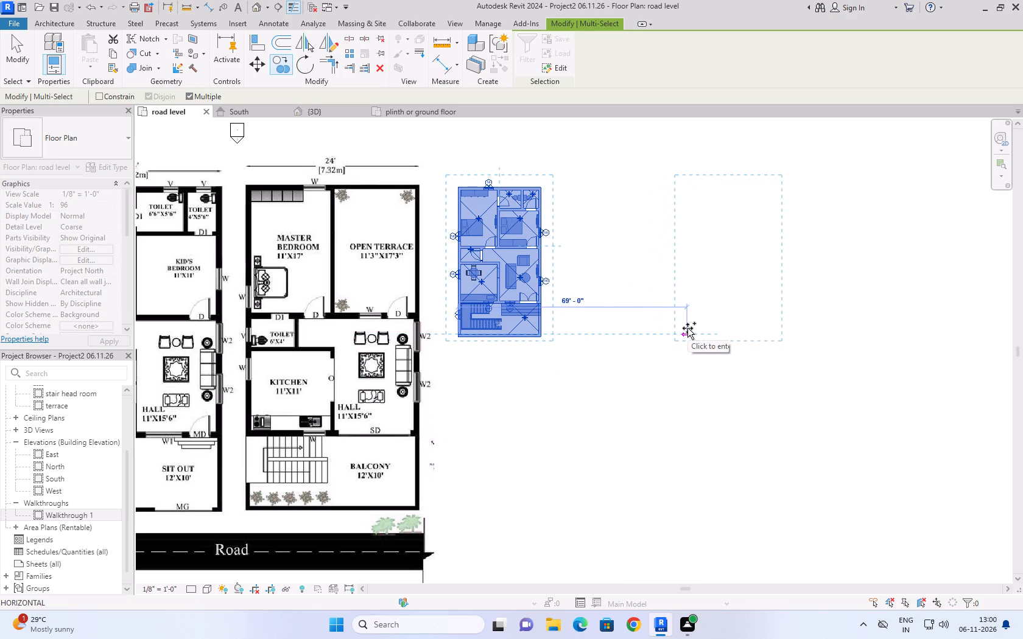
pyautogui.click(687, 328)
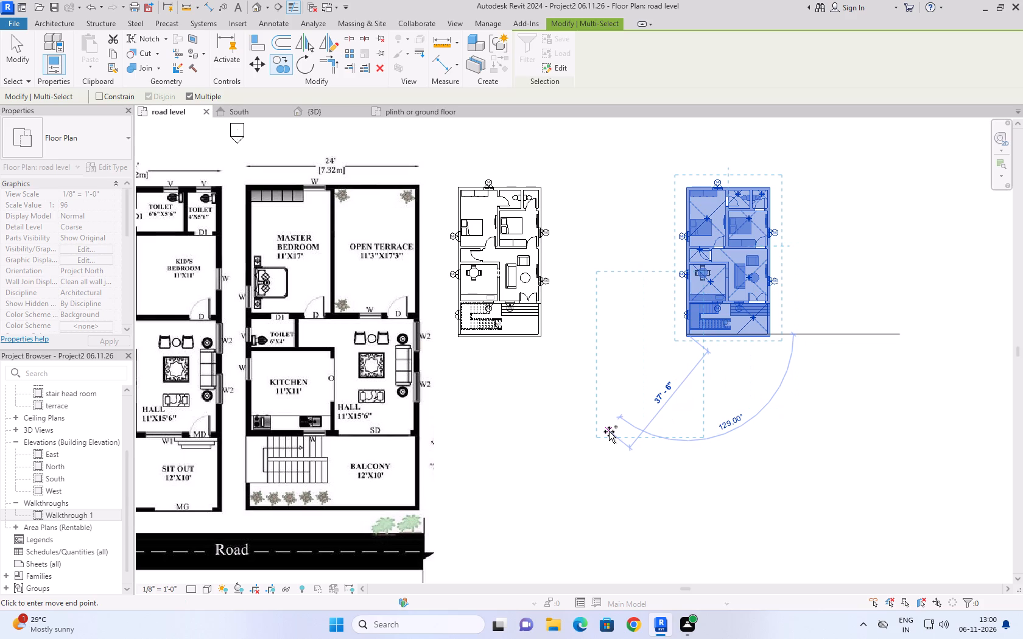
pyautogui.press('Escape')
pyautogui.click(736, 411)
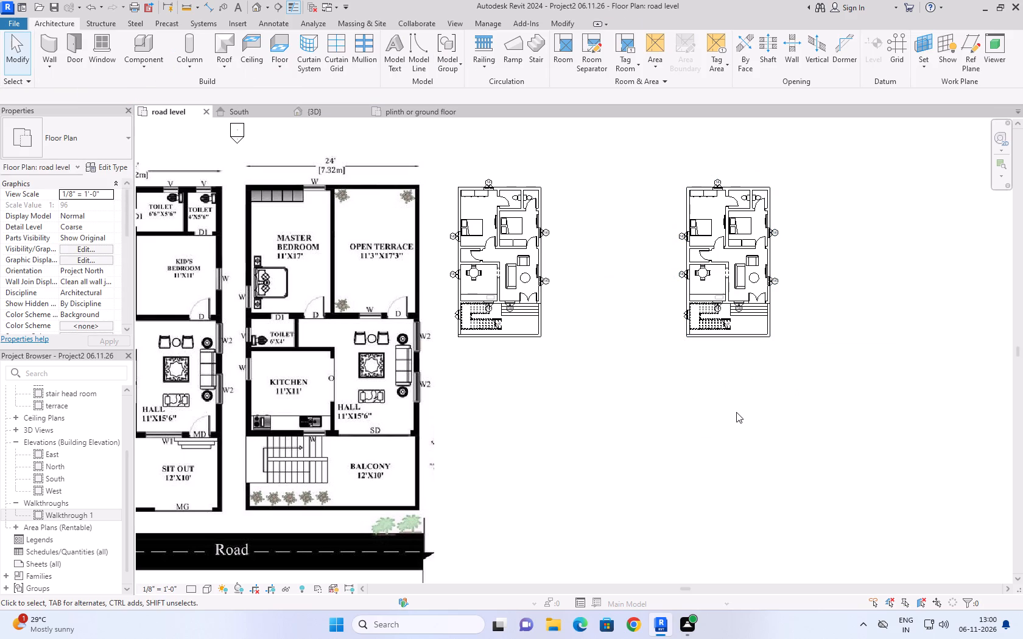
# Compare the original and copied house plans with the ground-floor and upper-floor layouts in the reference image.
pyautogui.moveTo(828, 246); pyautogui.dragTo(675, 267, button='middle')
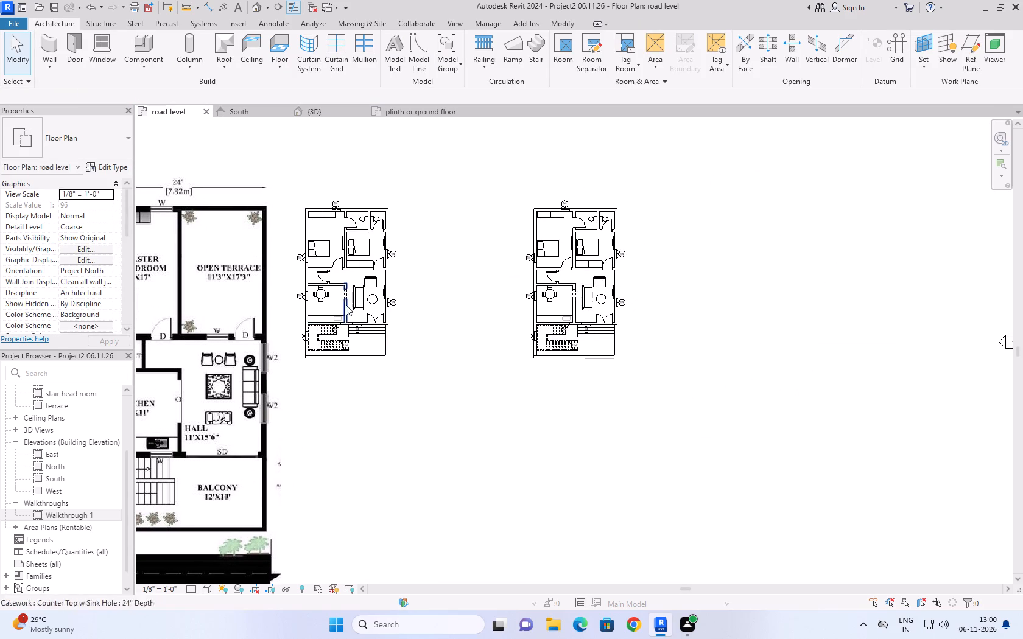
pyautogui.scroll(3, 292, 186)
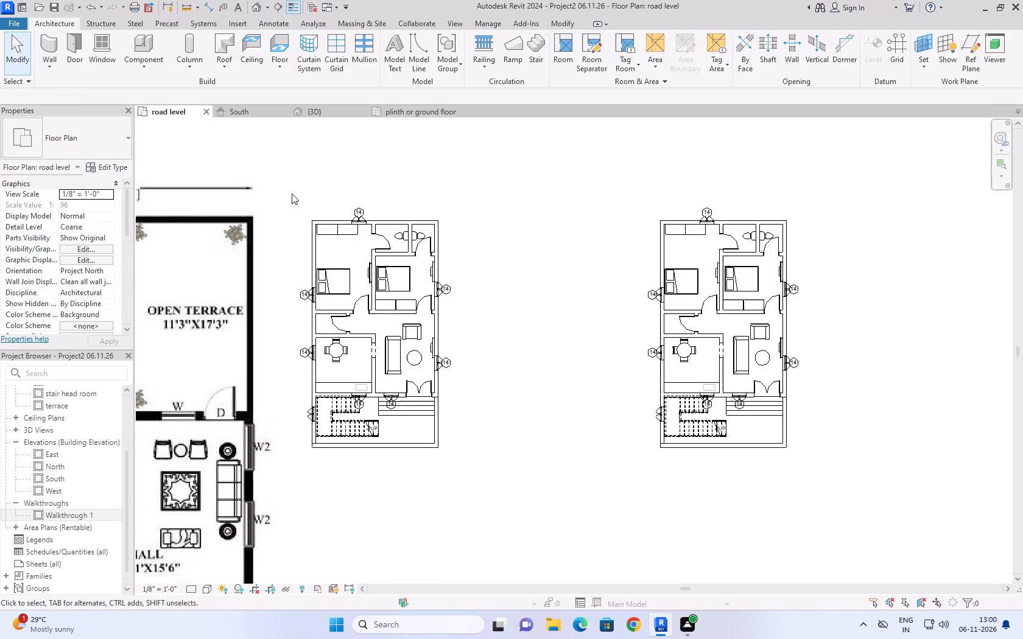
pyautogui.scroll(-3, 293, 197)
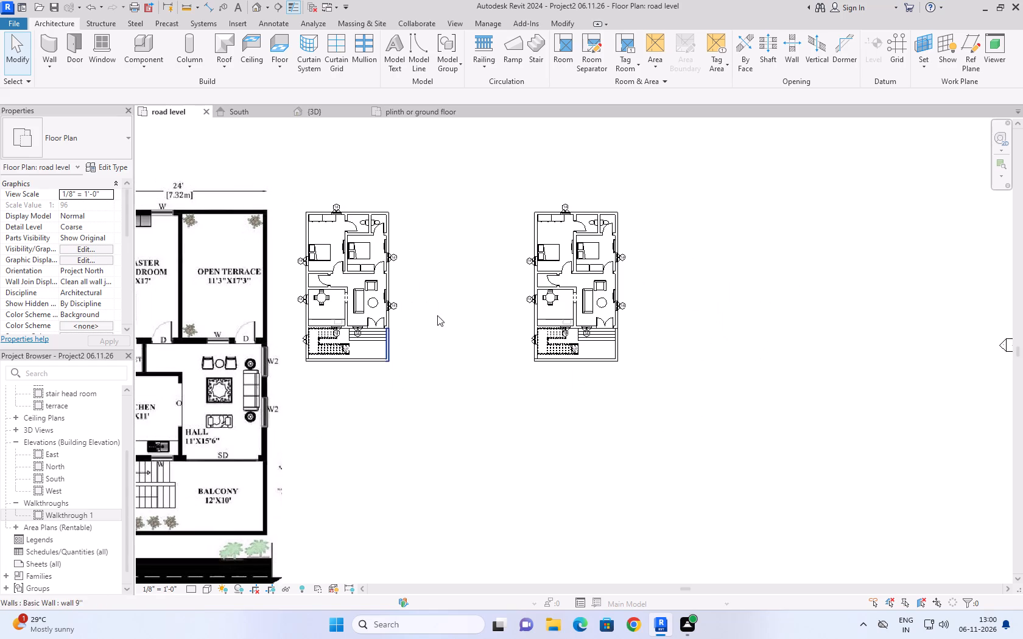
pyautogui.moveTo(443, 303); pyautogui.dragTo(434, 364, button='middle')
pyautogui.scroll(4, 587, 393)
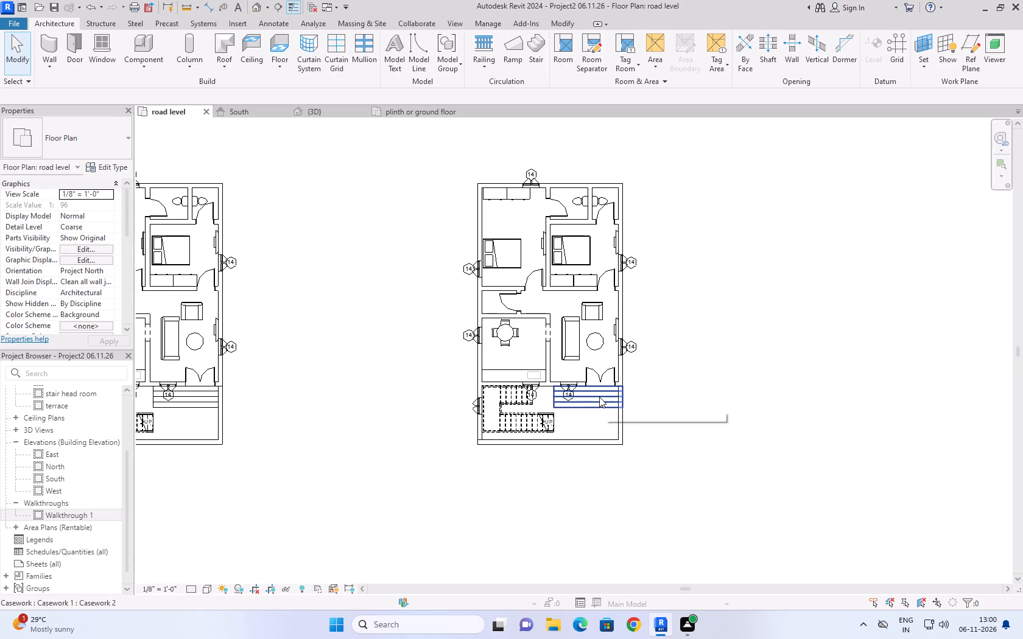
pyautogui.scroll(-2, 616, 335)
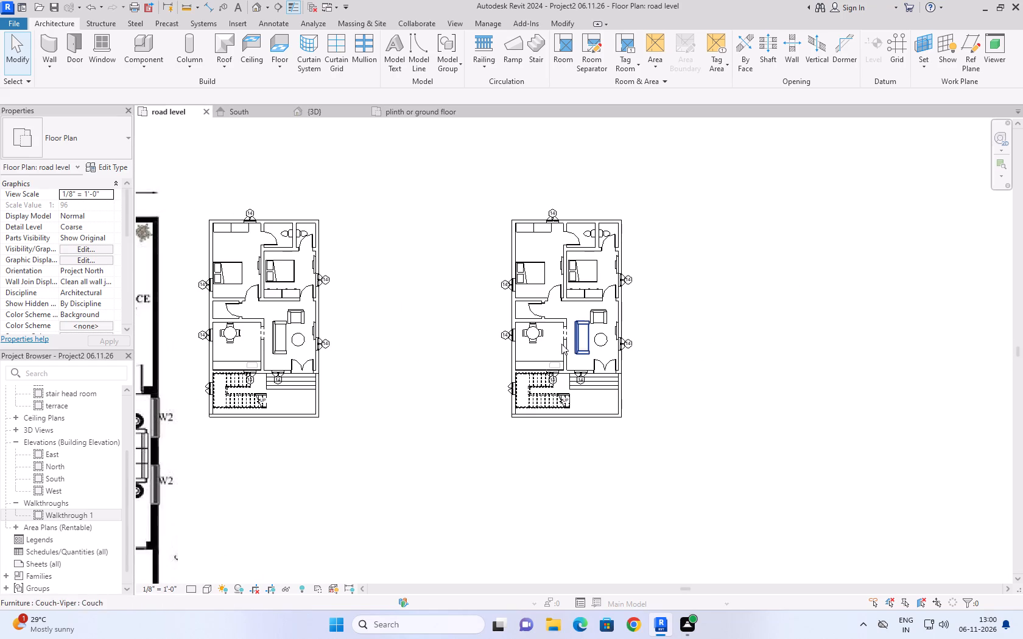
pyautogui.scroll(-3, 577, 357)
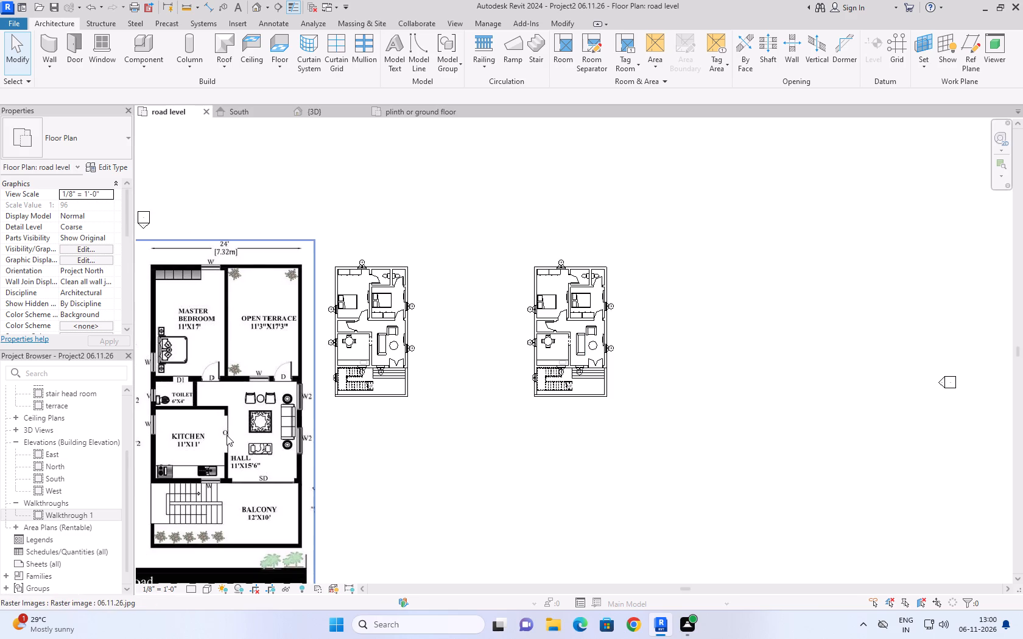
pyautogui.scroll(-3, 365, 408)
pyautogui.scroll(-1, 309, 412)
pyautogui.scroll(2, 216, 422)
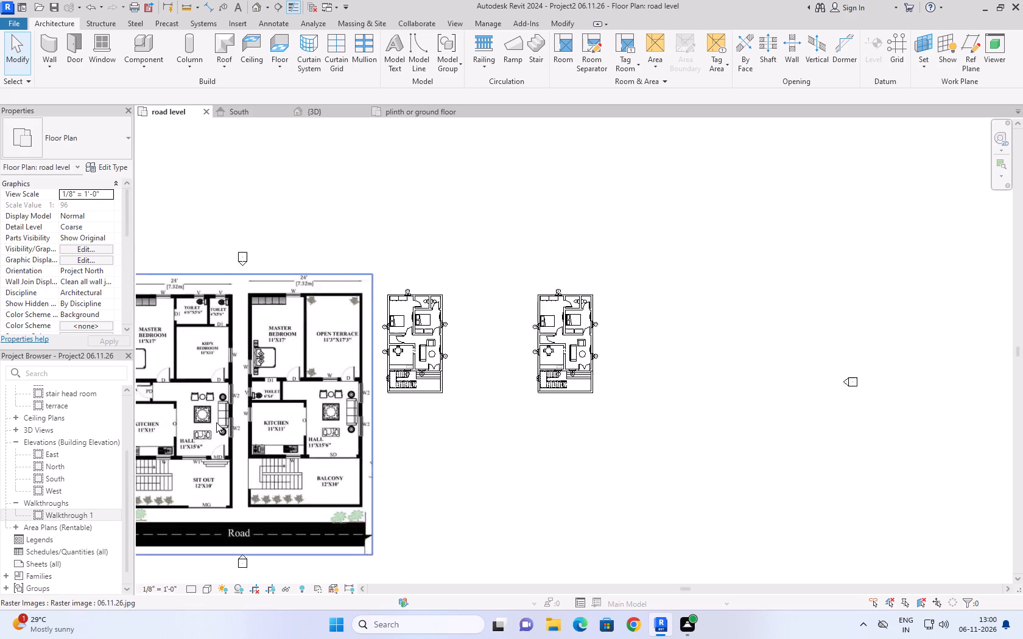
pyautogui.scroll(1, 216, 422)
pyautogui.scroll(-2, 221, 419)
pyautogui.moveTo(208, 421); pyautogui.dragTo(245, 420, button='middle')
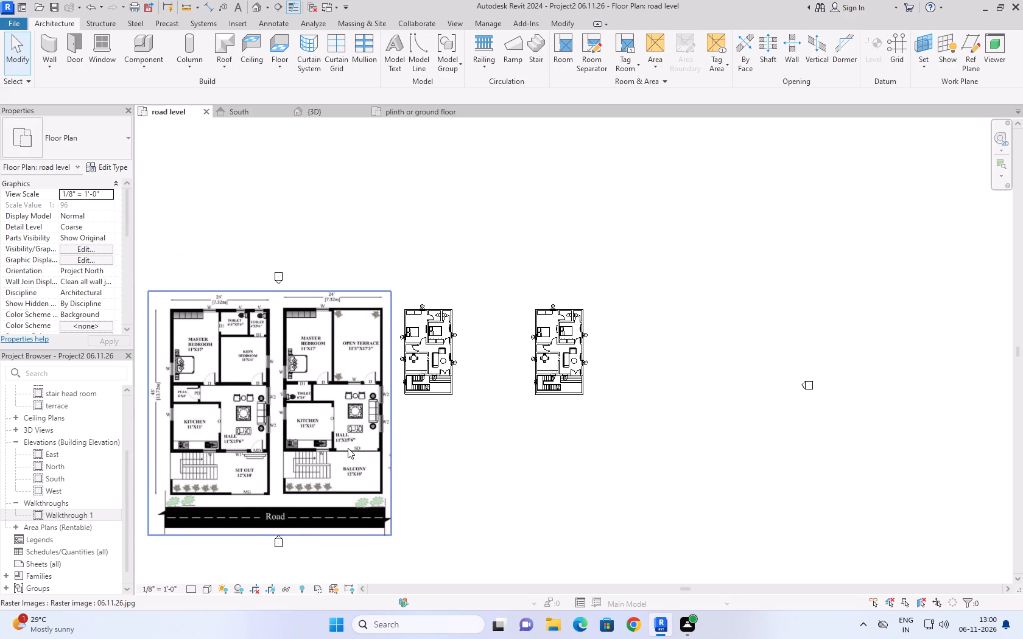
pyautogui.scroll(3, 280, 393)
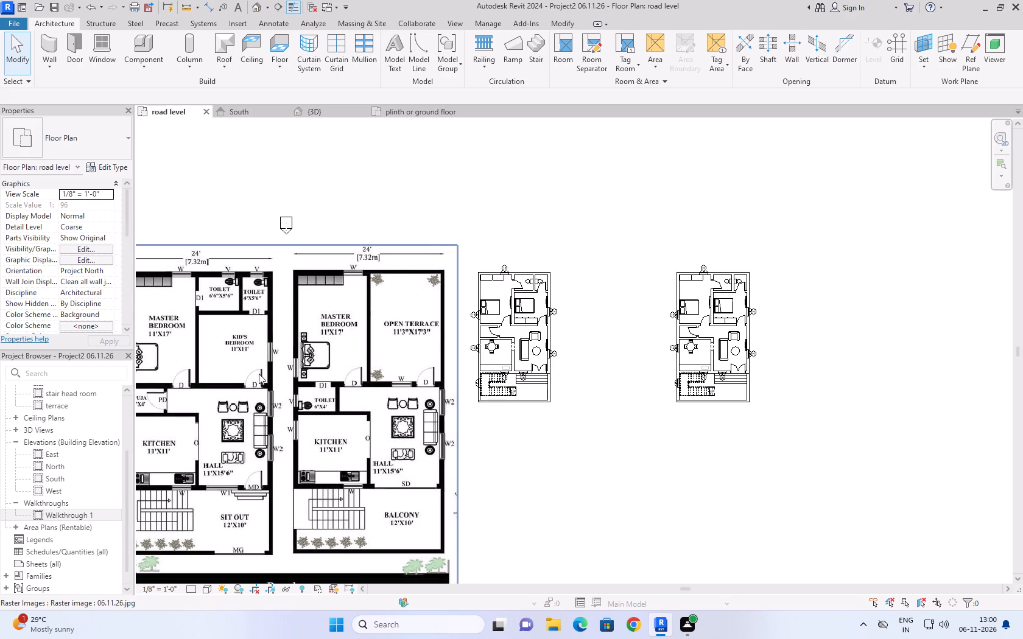
pyautogui.scroll(-1, 443, 403)
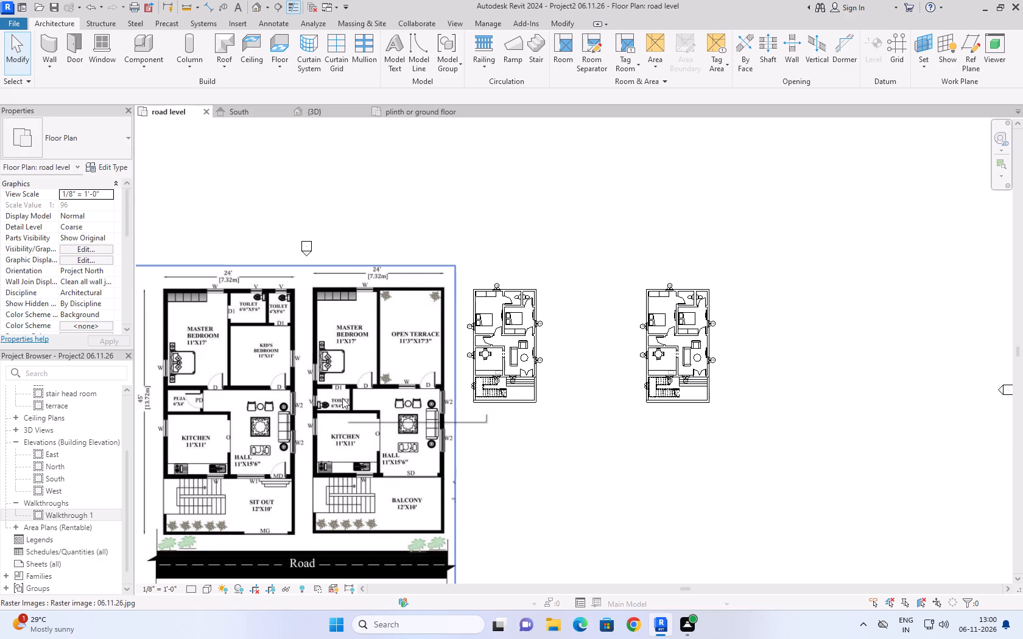
pyautogui.scroll(-1, 337, 400)
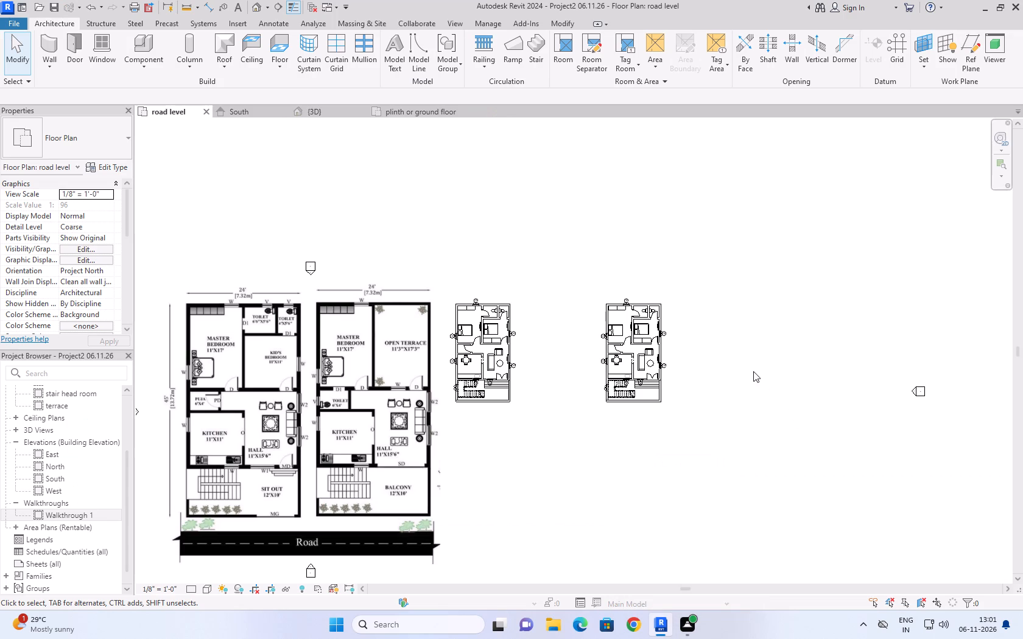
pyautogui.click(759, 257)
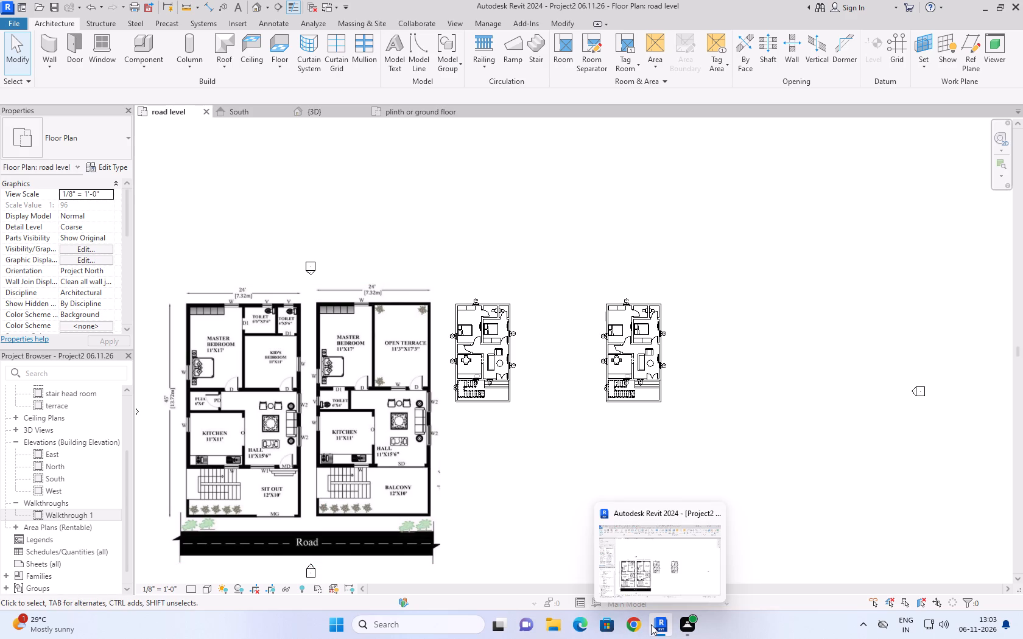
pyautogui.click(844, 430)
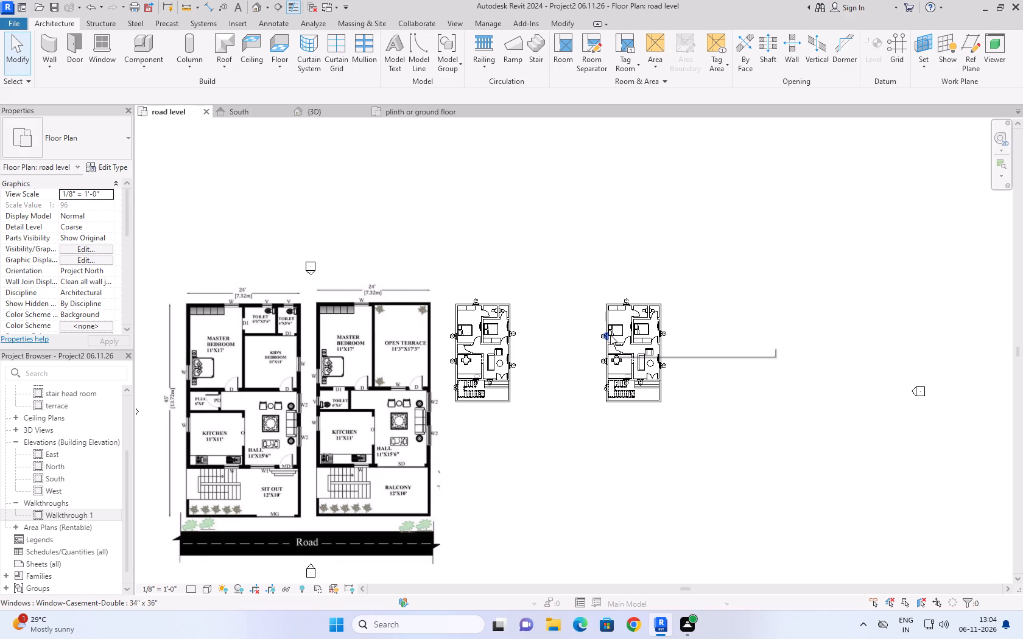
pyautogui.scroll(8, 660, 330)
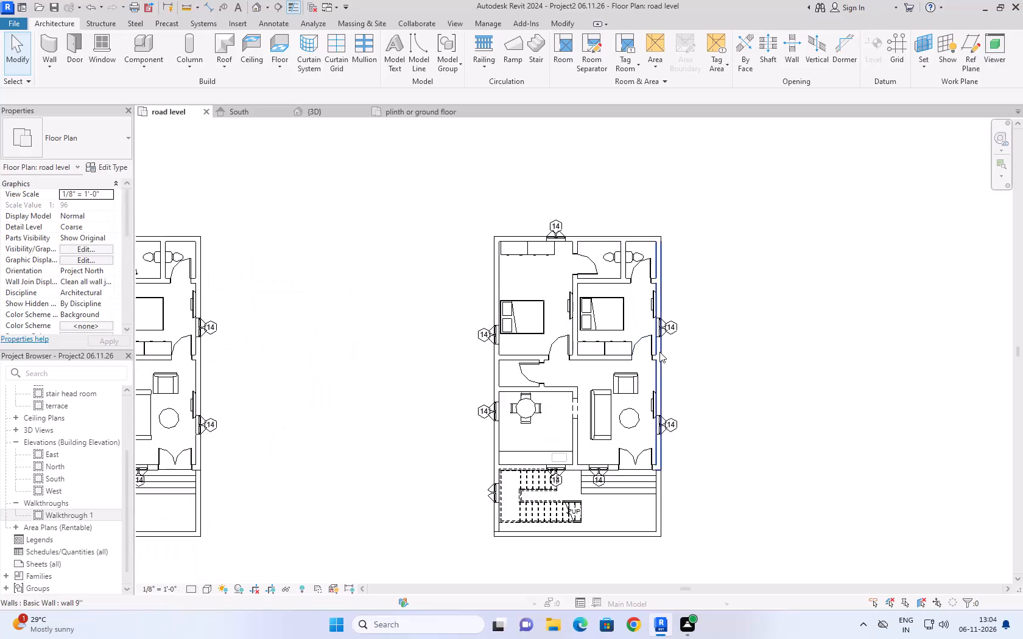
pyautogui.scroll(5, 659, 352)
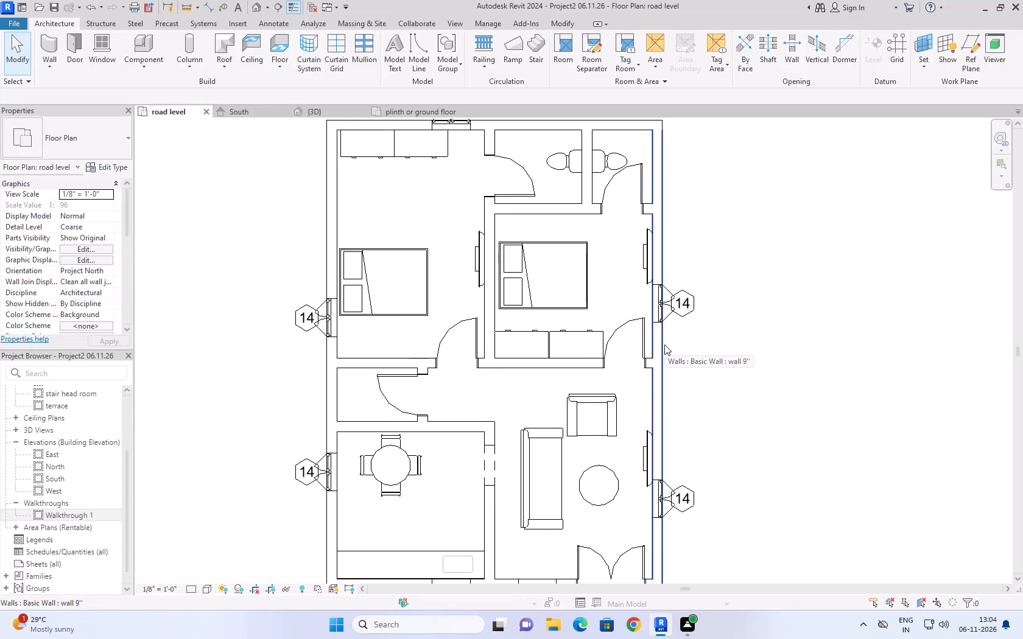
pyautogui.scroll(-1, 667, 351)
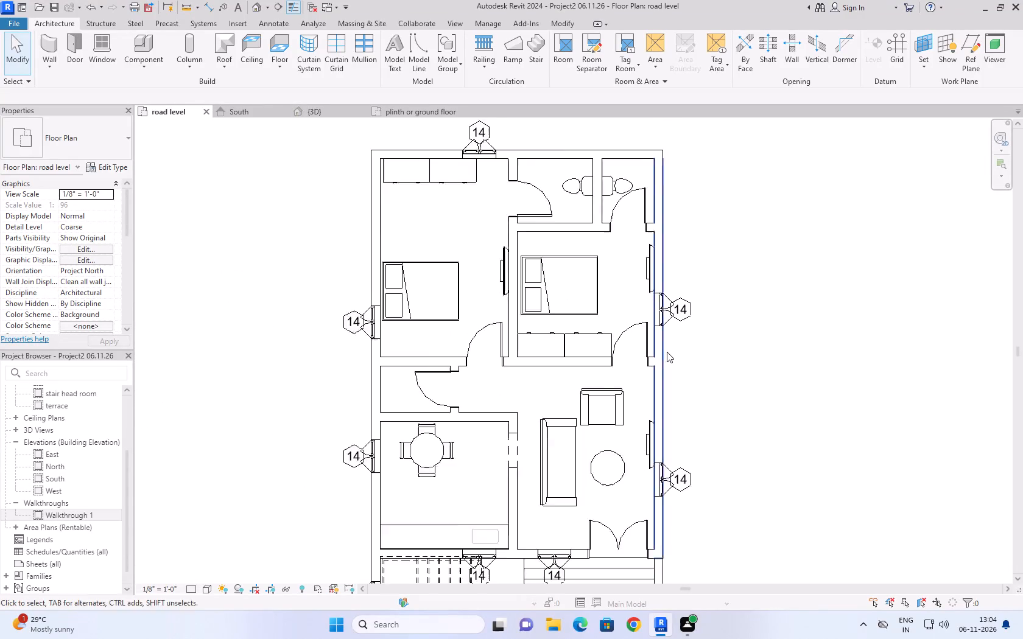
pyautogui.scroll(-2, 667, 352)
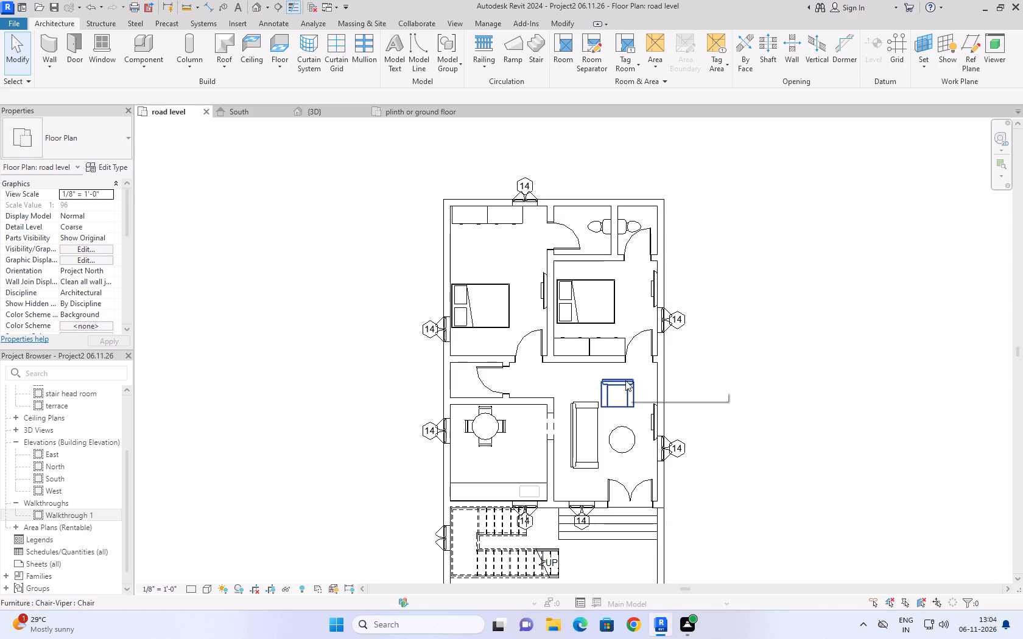
# Compare the original and copied houses with the upper-floor reference layout in the road level plan.
pyautogui.scroll(-6, 710, 421)
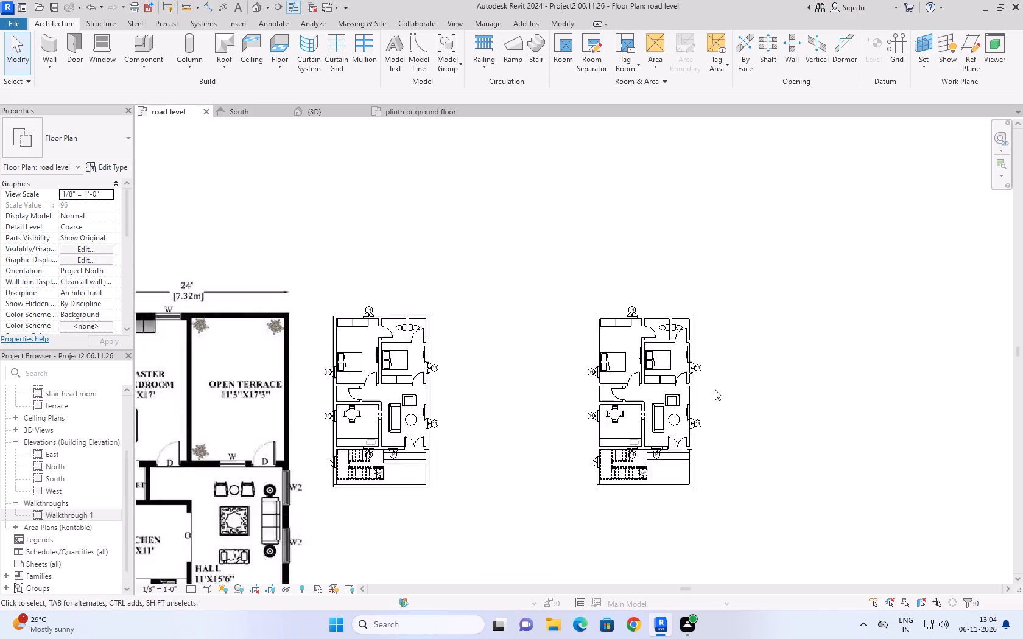
pyautogui.scroll(-4, 715, 389)
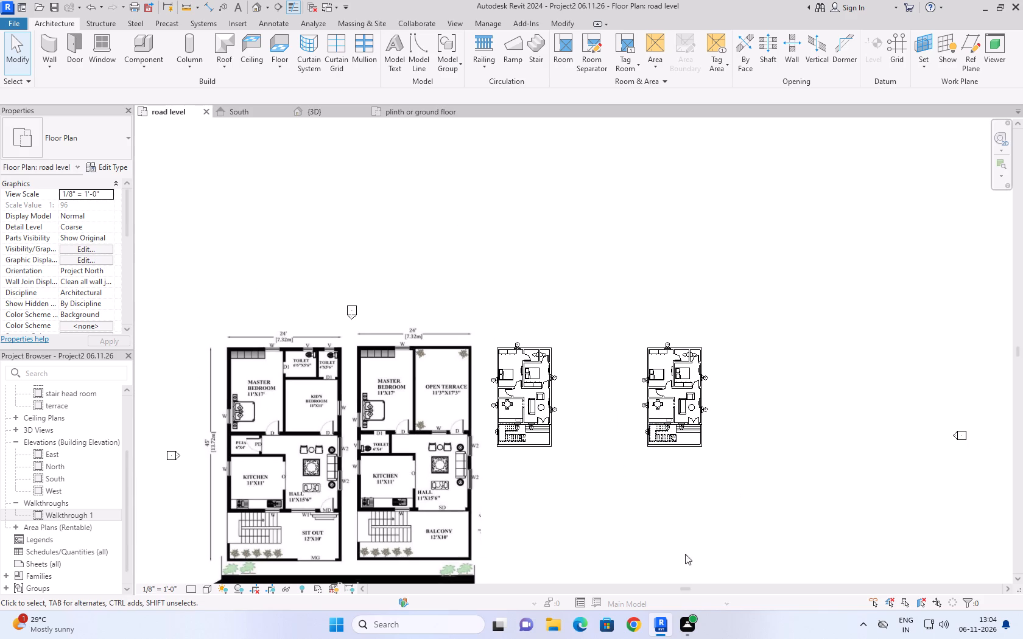
pyautogui.scroll(5, 539, 431)
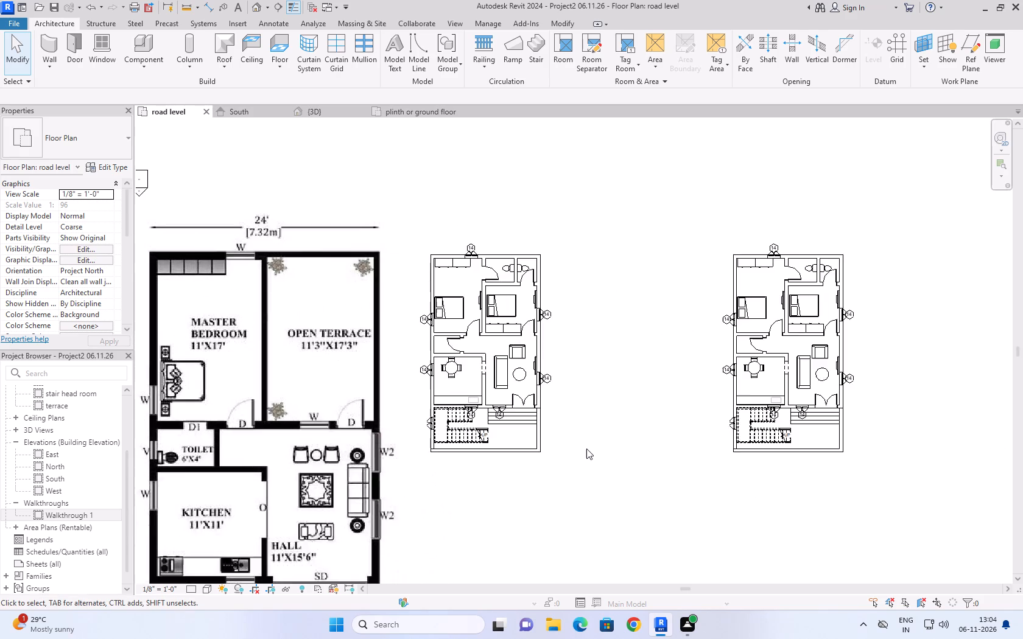
pyautogui.scroll(3, 586, 449)
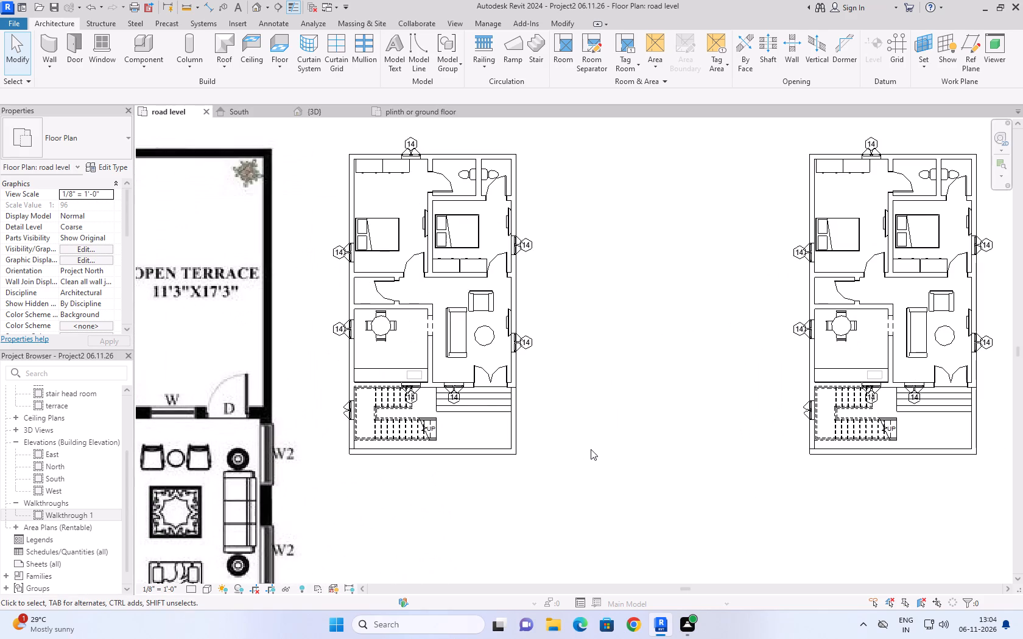
pyautogui.scroll(-3, 622, 375)
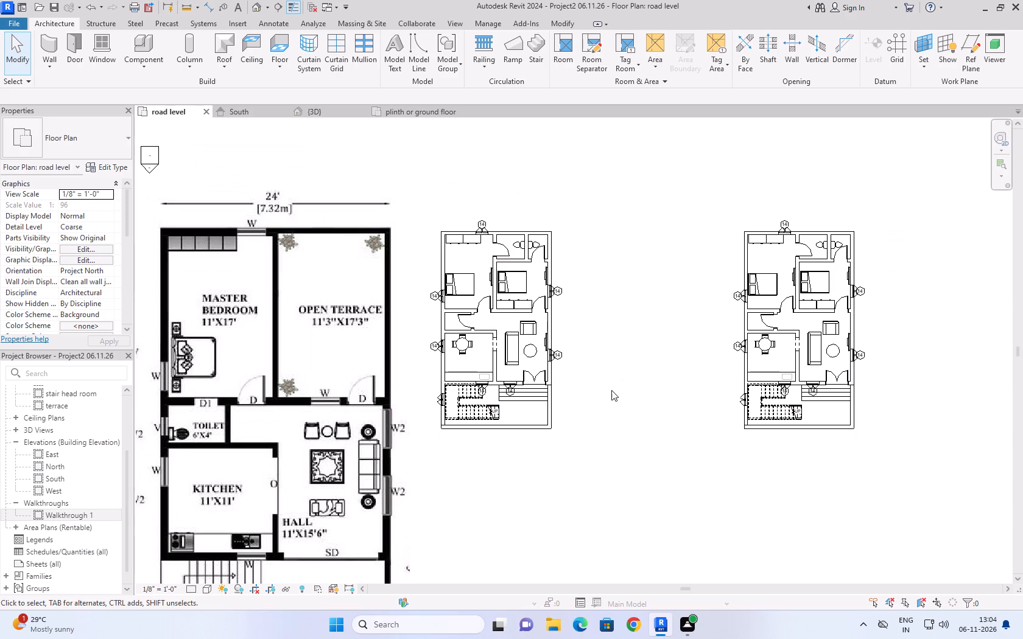
# Examine the spacing and contents of the original and copied houses in the plinth or ground floor plan and the 3D view.
pyautogui.click(429, 113)
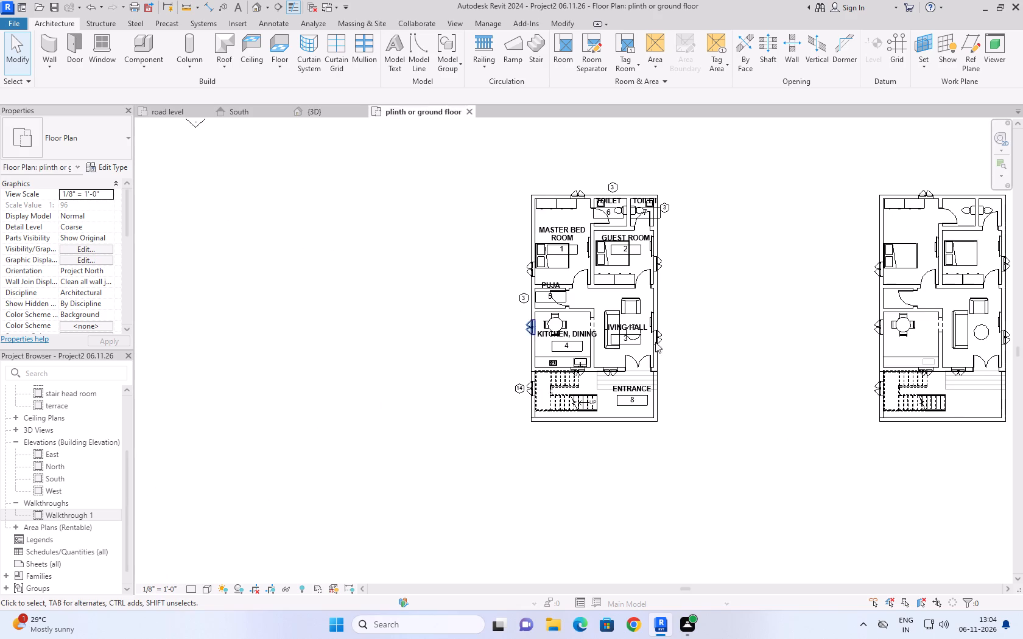
pyautogui.scroll(-6, 722, 343)
pyautogui.moveTo(729, 331); pyautogui.dragTo(480, 331, button='middle')
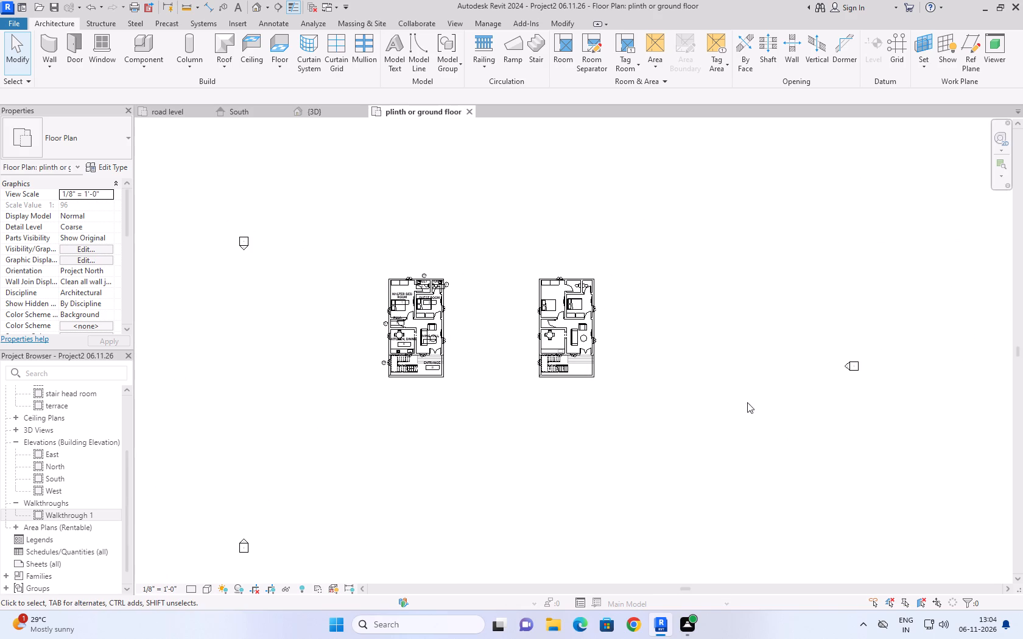
pyautogui.scroll(2, 669, 324)
pyautogui.scroll(-3, 668, 325)
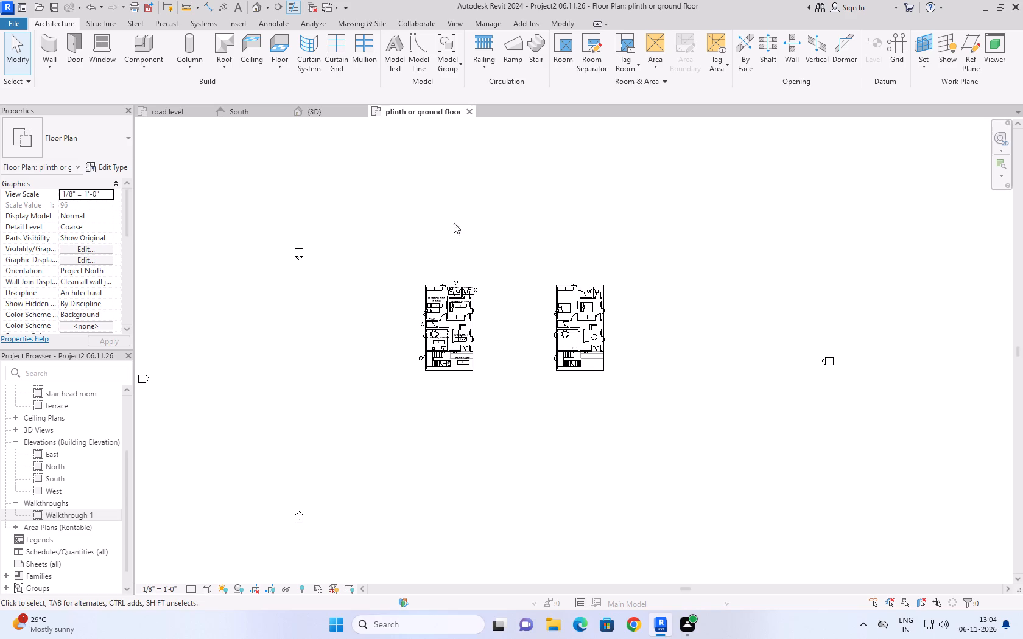
pyautogui.click(325, 115)
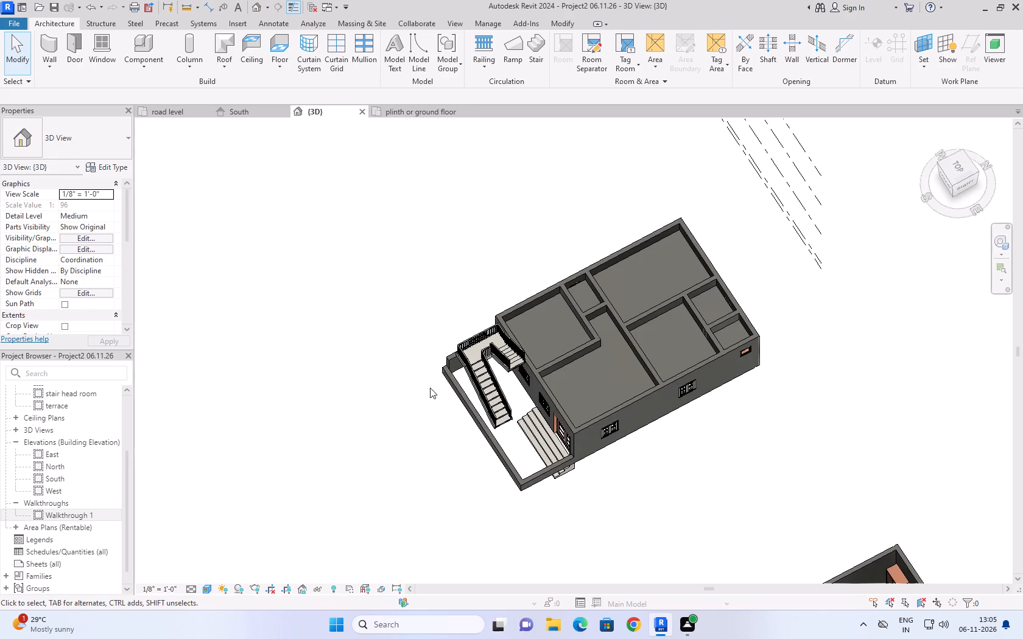
pyautogui.scroll(-6, 392, 367)
pyautogui.scroll(-1, 322, 377)
pyautogui.scroll(5, 603, 519)
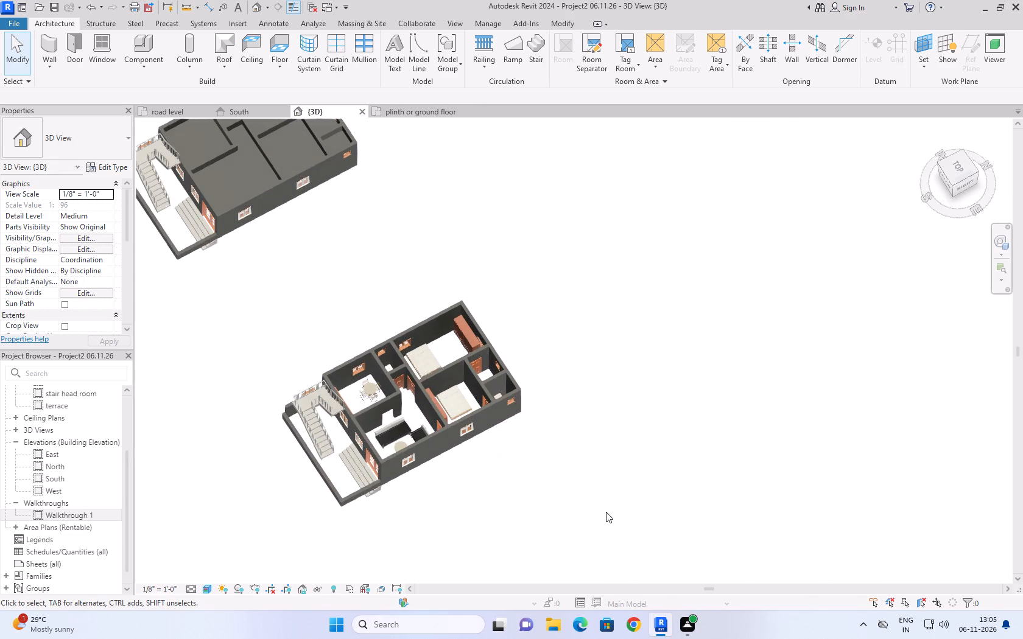
pyautogui.scroll(2, 507, 481)
pyautogui.scroll(-5, 507, 475)
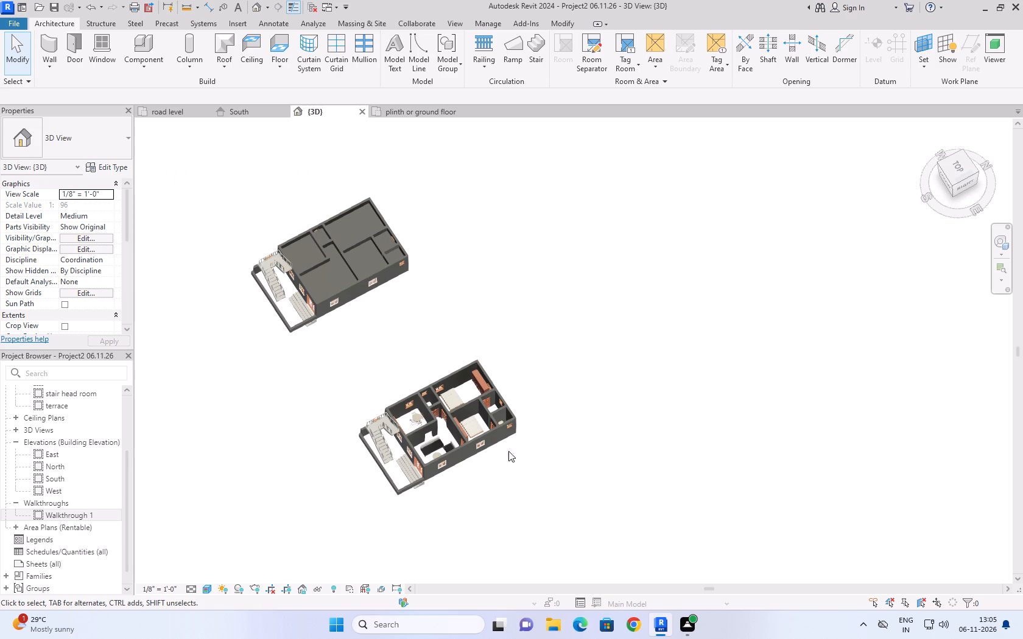
# In the plinth or ground floor plan, move the entire copied house west, closer to the original.
pyautogui.click(432, 108)
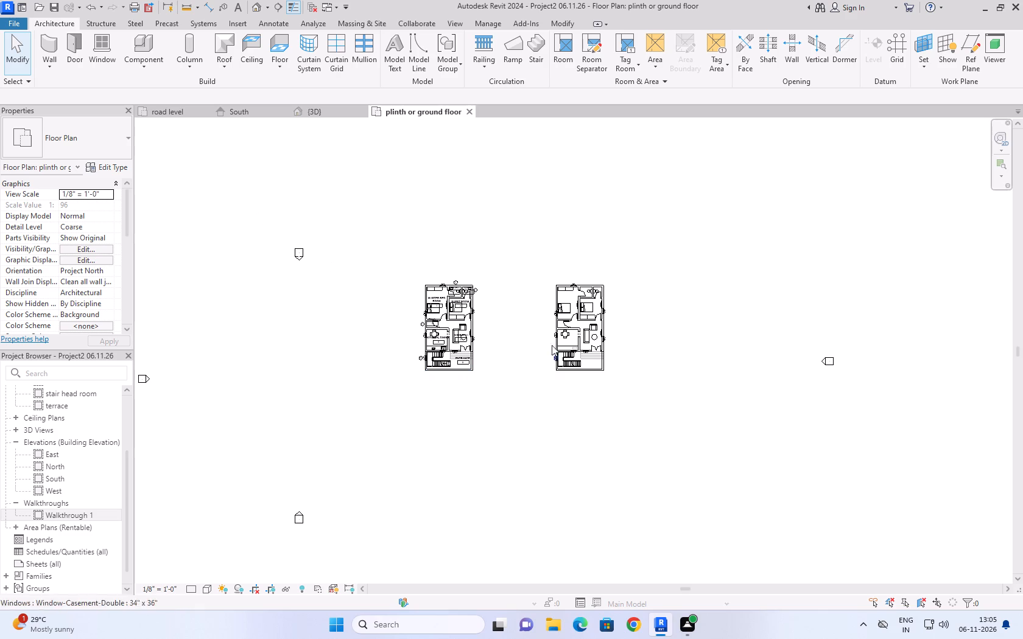
pyautogui.moveTo(533, 260); pyautogui.dragTo(627, 449)
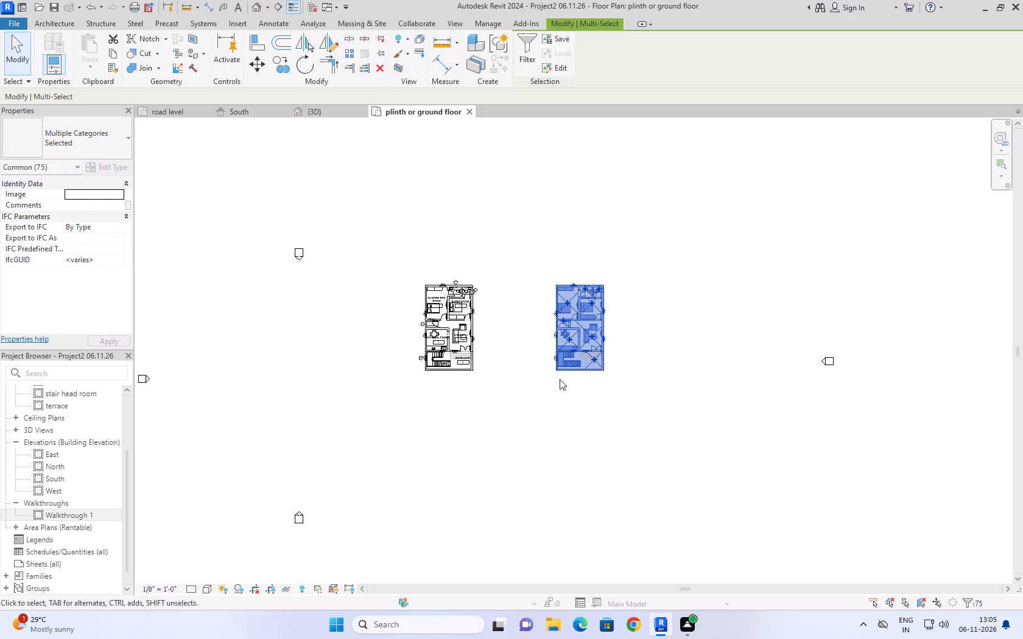
pyautogui.moveTo(558, 370); pyautogui.dragTo(514, 369)
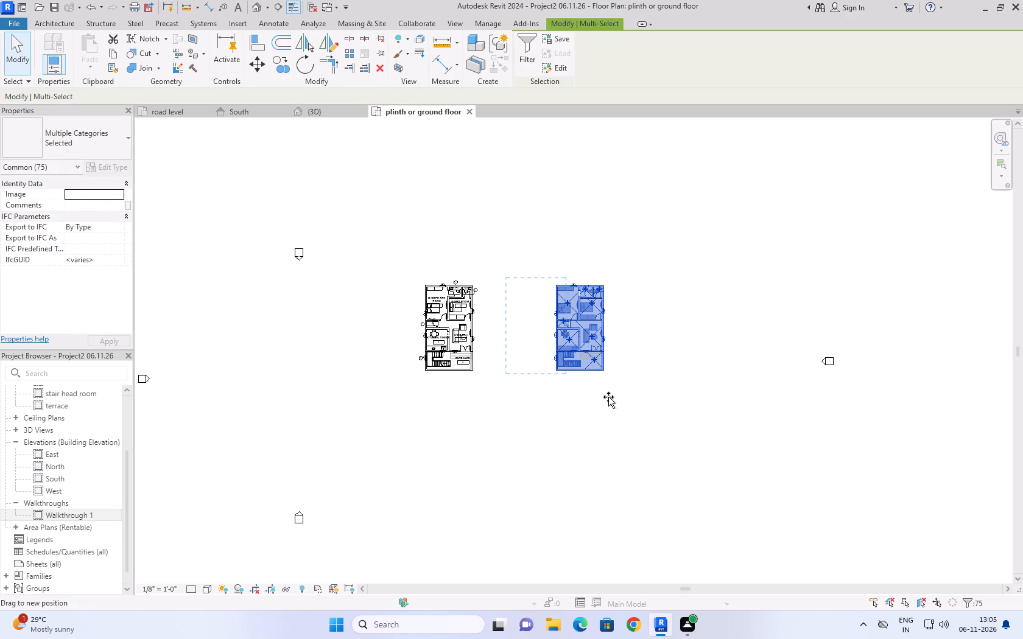
pyautogui.click(608, 397)
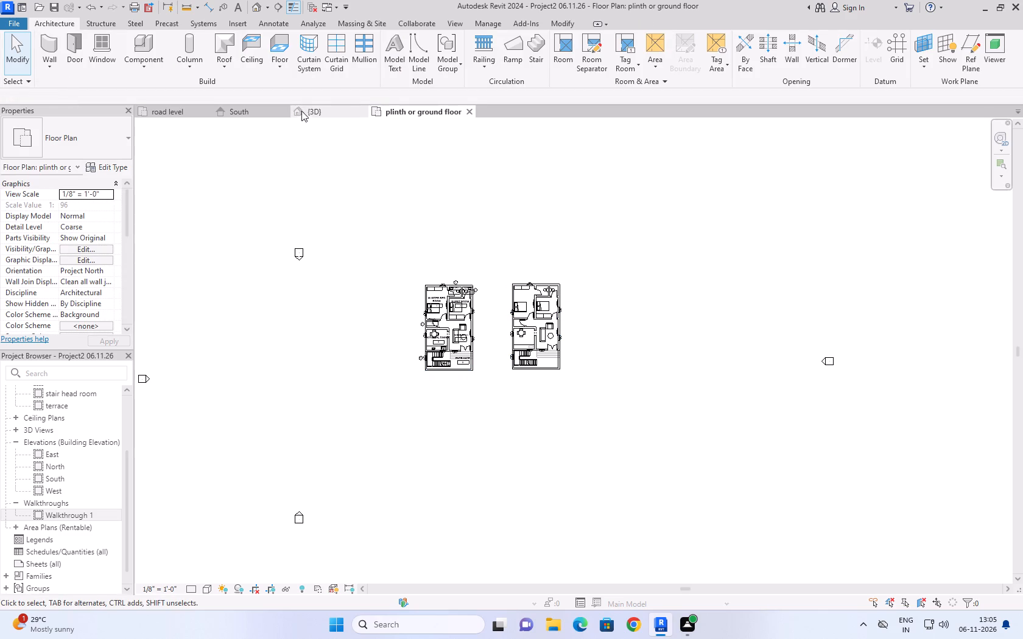
# Inspect both houses in the 3D view from the home orientation and around to their front and left sides.
pyautogui.click(306, 113)
pyautogui.scroll(-4, 431, 453)
pyautogui.scroll(1, 435, 468)
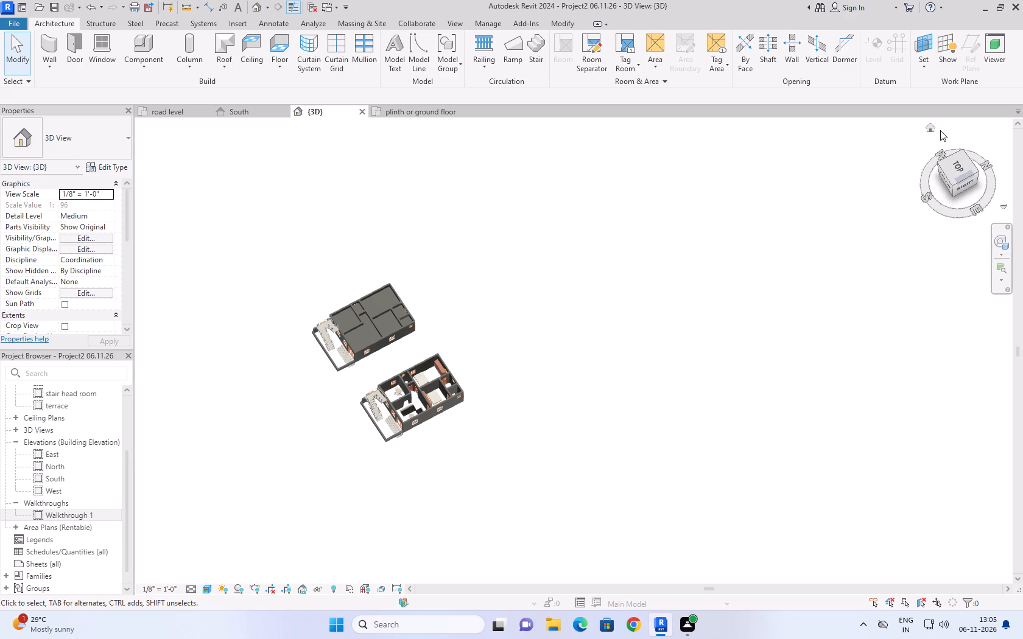
pyautogui.click(933, 129)
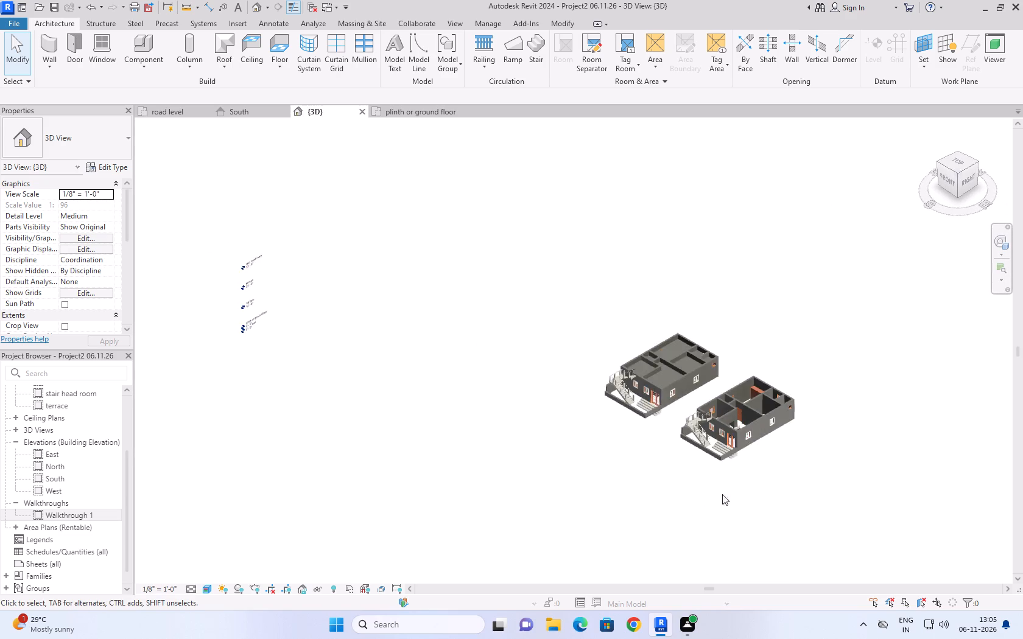
pyautogui.scroll(7, 791, 458)
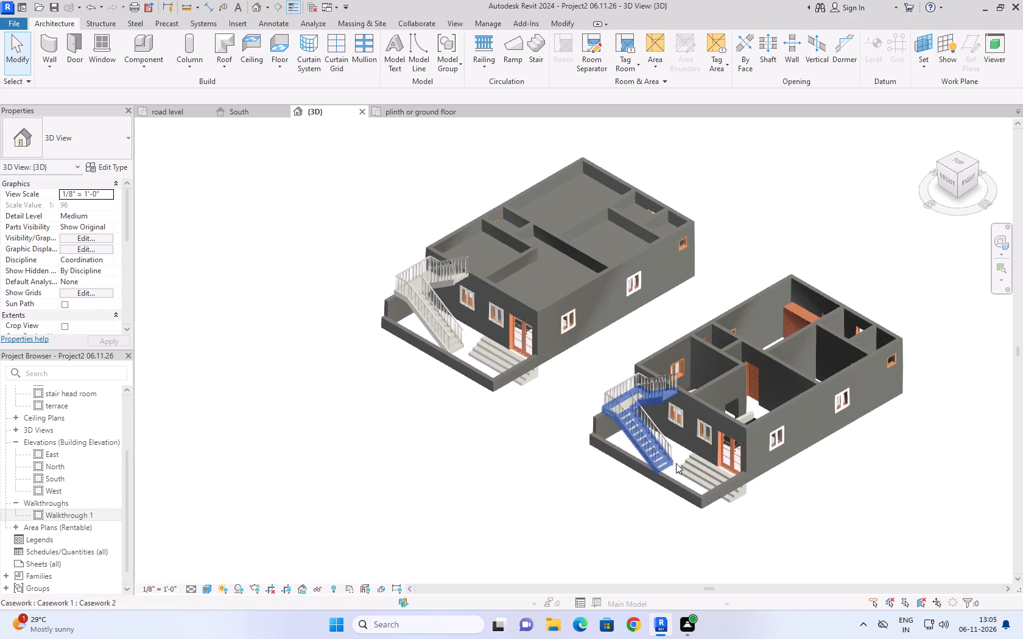
pyautogui.click(599, 417)
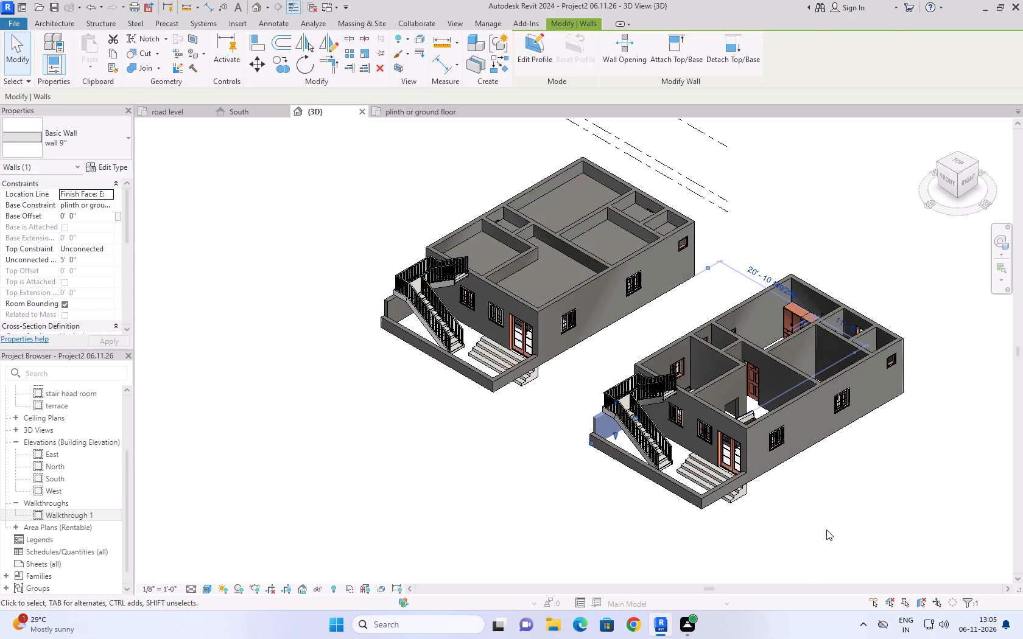
pyautogui.click(826, 529)
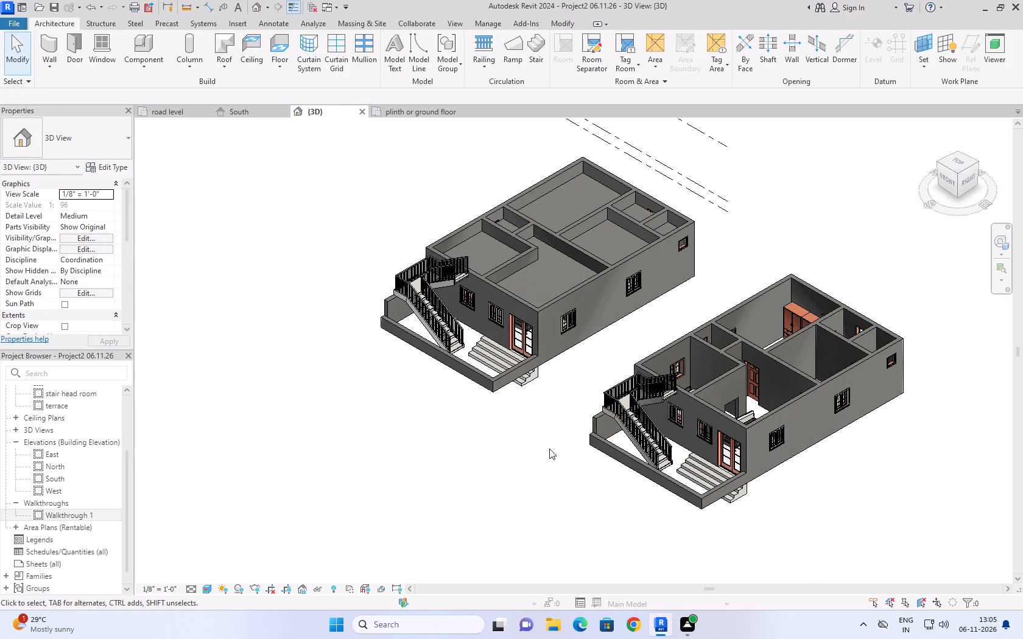
pyautogui.keyDown('shift'); pyautogui.moveTo(549, 449); pyautogui.dragTo(614, 498, button='middle'); pyautogui.keyUp('shift')
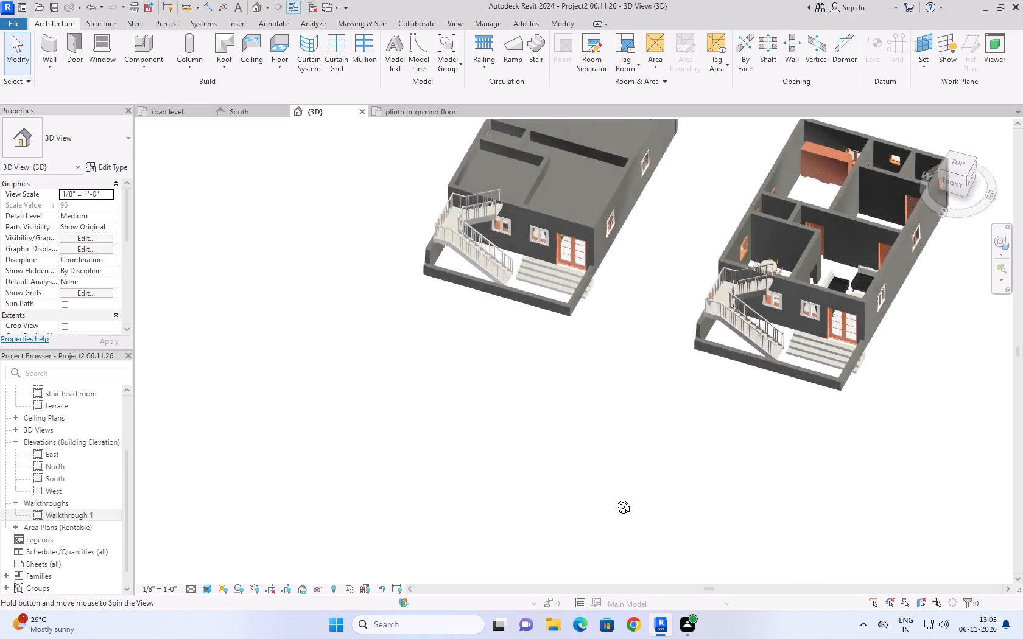
pyautogui.keyDown('shift'); pyautogui.moveTo(614, 498); pyautogui.dragTo(698, 477, button='middle'); pyautogui.keyUp('shift')
pyautogui.moveTo(669, 406); pyautogui.dragTo(751, 592, button='middle')
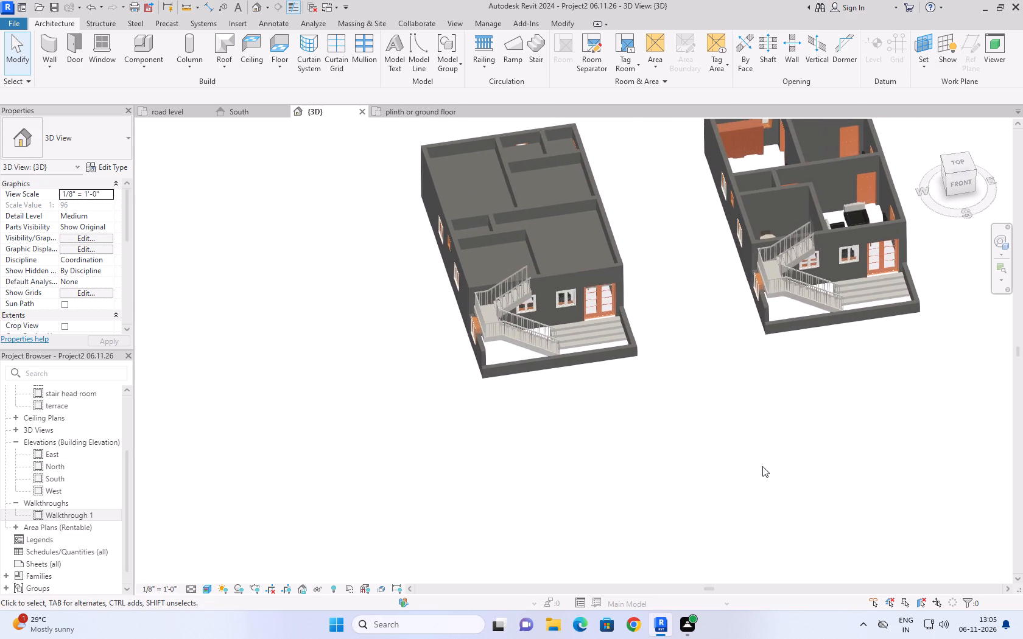
pyautogui.keyDown('shift'); pyautogui.moveTo(762, 466); pyautogui.dragTo(838, 335, button='middle'); pyautogui.keyUp('shift')
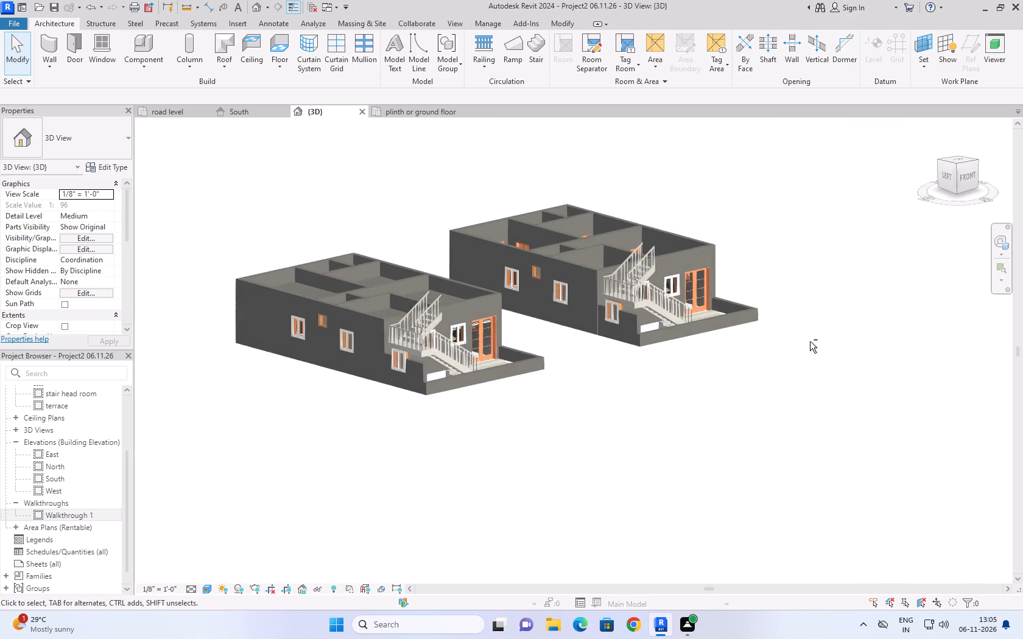
# Raise the low 9" side wall beside the copied house's staircase to an unconnected height of 5' 8".
pyautogui.scroll(4, 528, 290)
pyautogui.scroll(4, 737, 264)
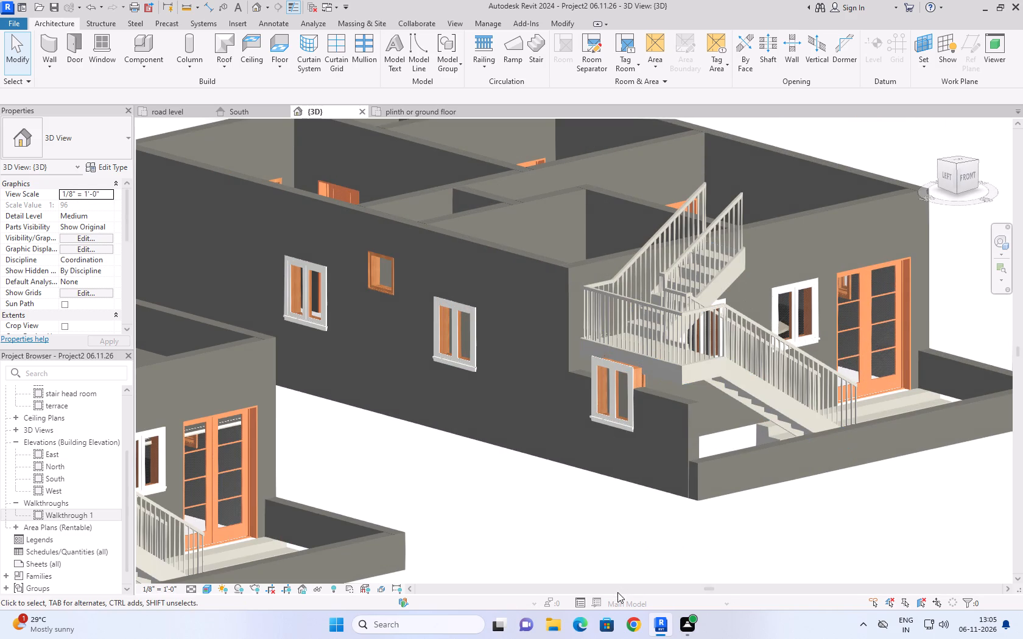
pyautogui.keyDown('shift'); pyautogui.moveTo(656, 352); pyautogui.dragTo(665, 324, button='middle'); pyautogui.keyUp('shift')
pyautogui.scroll(2, 544, 467)
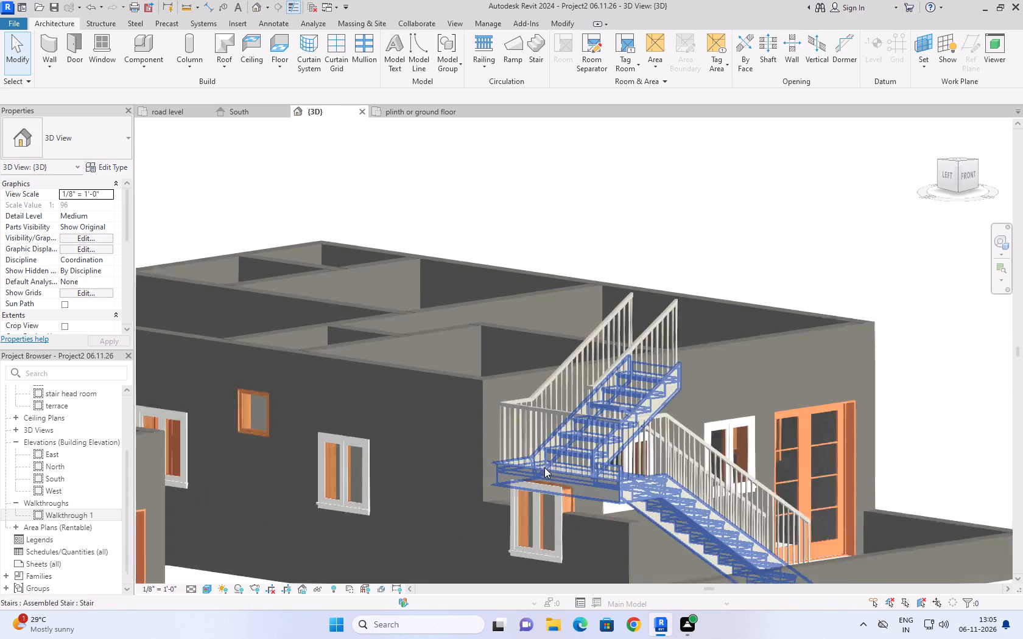
pyautogui.scroll(2, 544, 467)
pyautogui.scroll(-6, 608, 338)
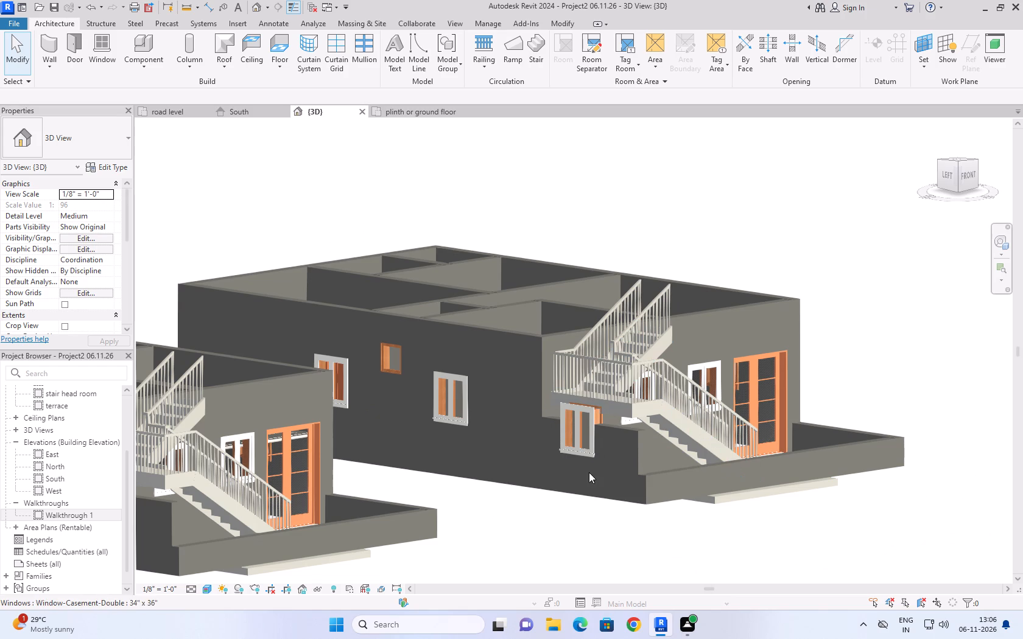
pyautogui.scroll(6, 653, 436)
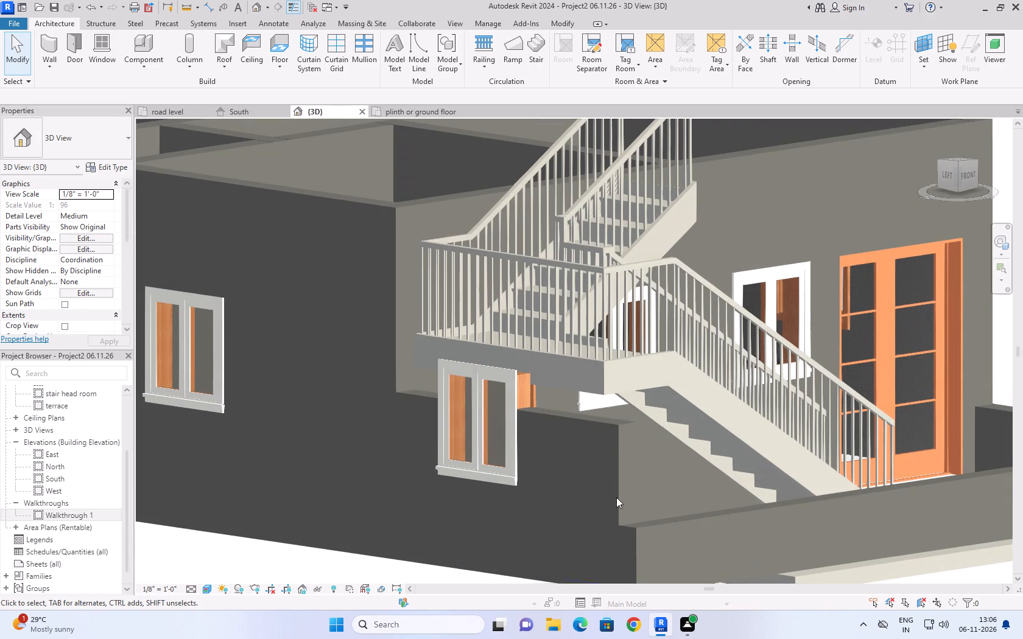
pyautogui.click(563, 417)
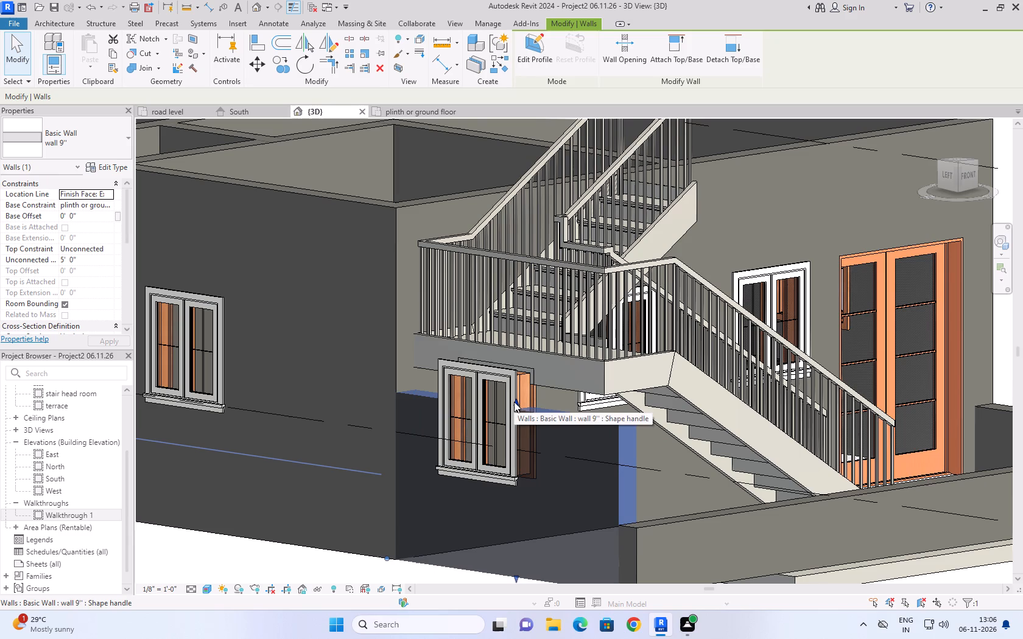
pyautogui.moveTo(517, 403); pyautogui.dragTo(519, 387)
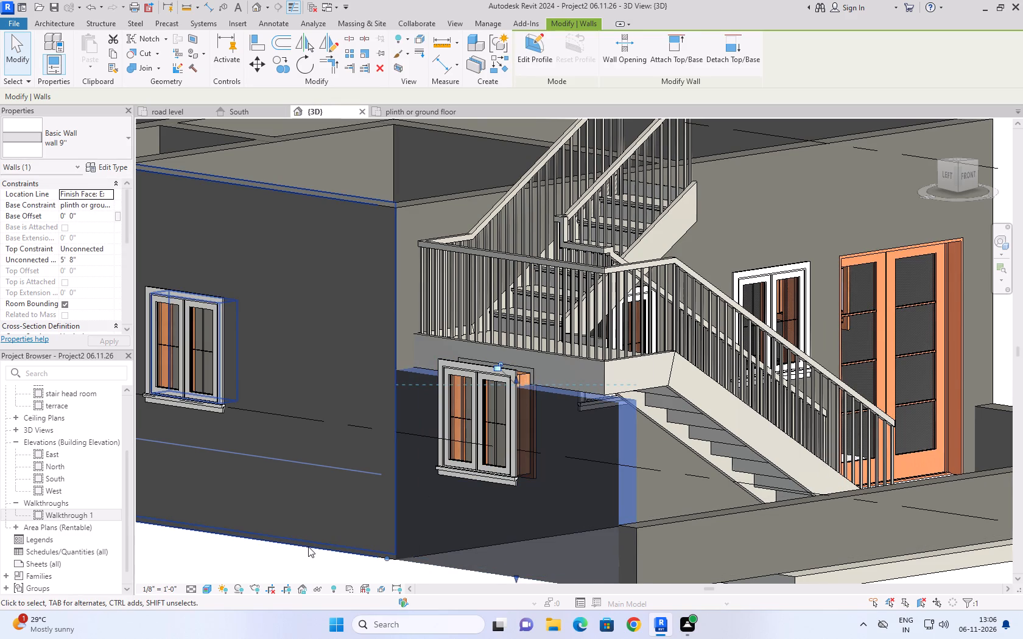
pyautogui.click(306, 559)
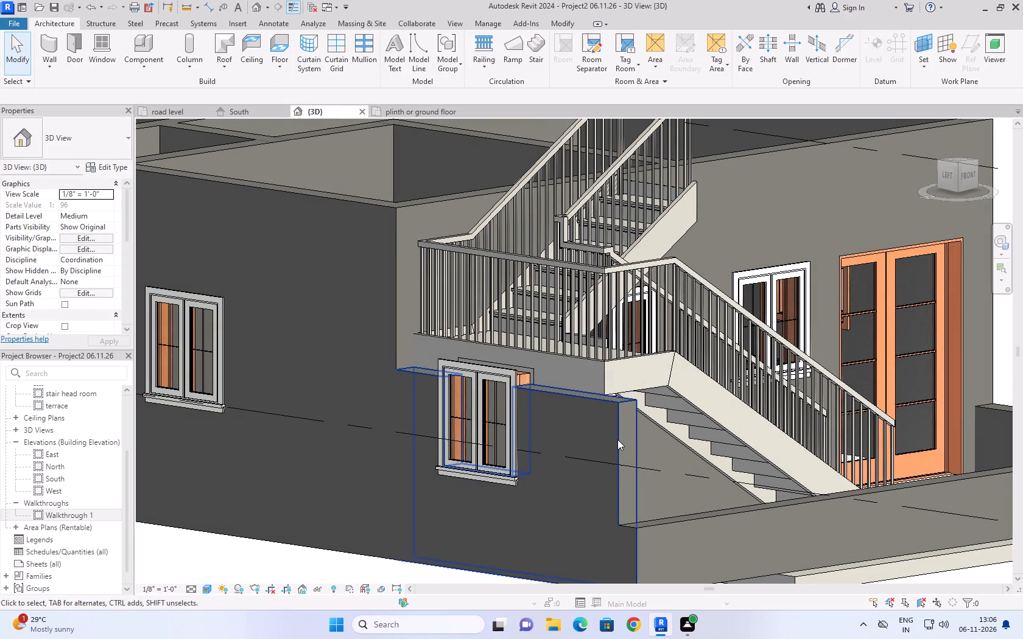
# Lower the 34" x 36" casement window in the copied house's side wall below the stair landing to a sill height of 2' 6".
pyautogui.click(618, 437)
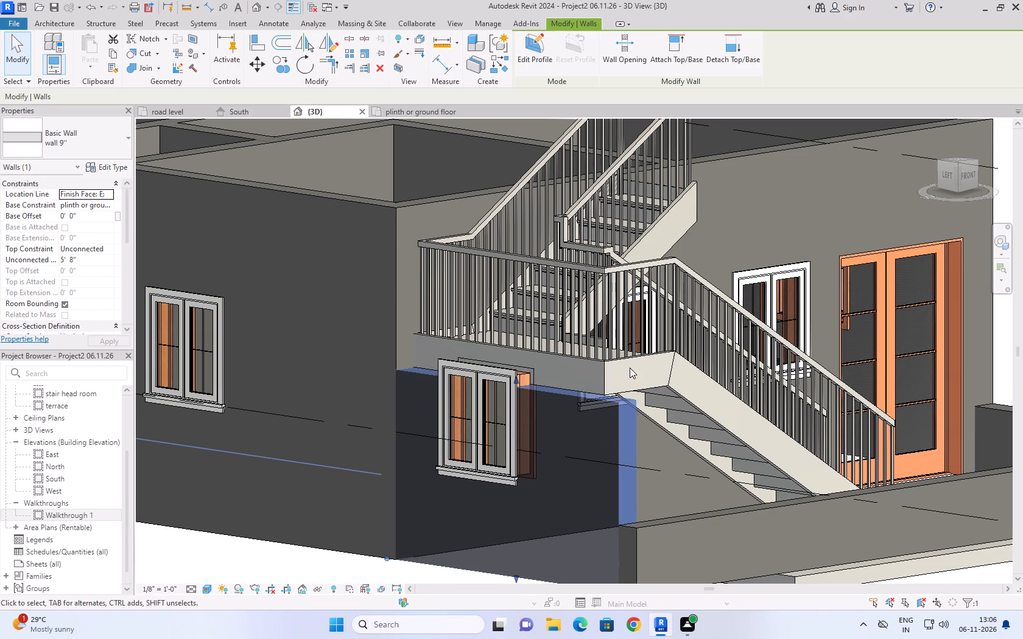
pyautogui.scroll(-3, 633, 363)
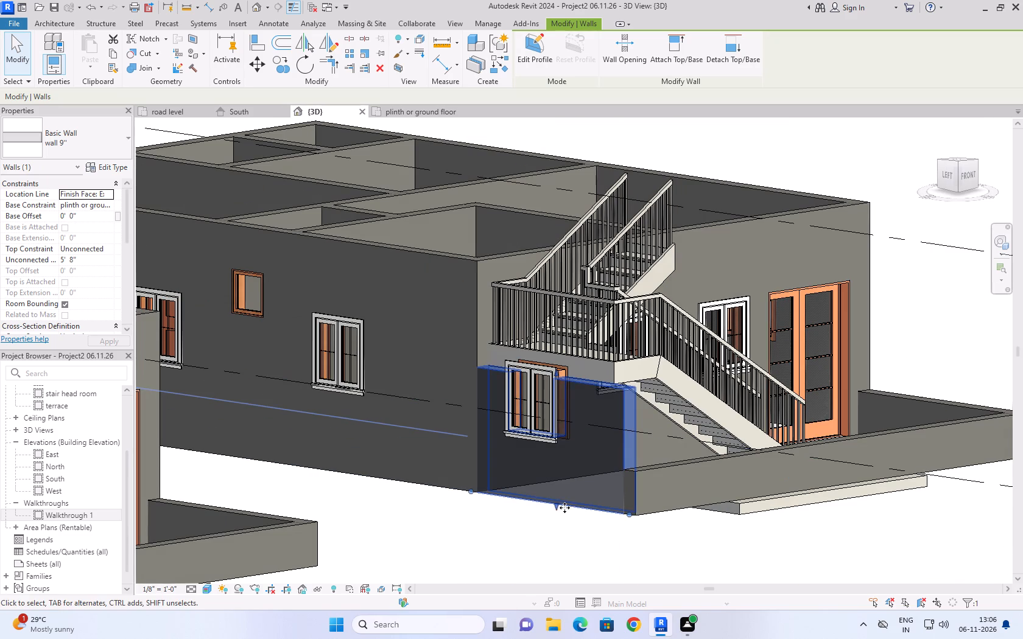
pyautogui.keyDown('shift'); pyautogui.moveTo(566, 505); pyautogui.dragTo(619, 407, button='middle'); pyautogui.keyUp('shift')
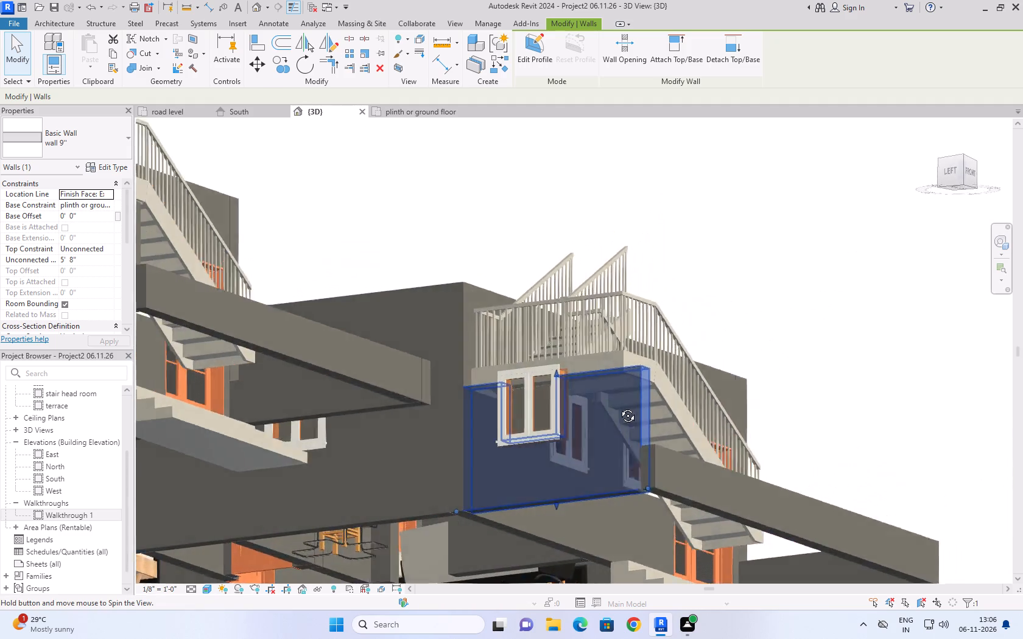
pyautogui.keyDown('shift'); pyautogui.moveTo(619, 407); pyautogui.dragTo(378, 503, button='middle'); pyautogui.keyUp('shift')
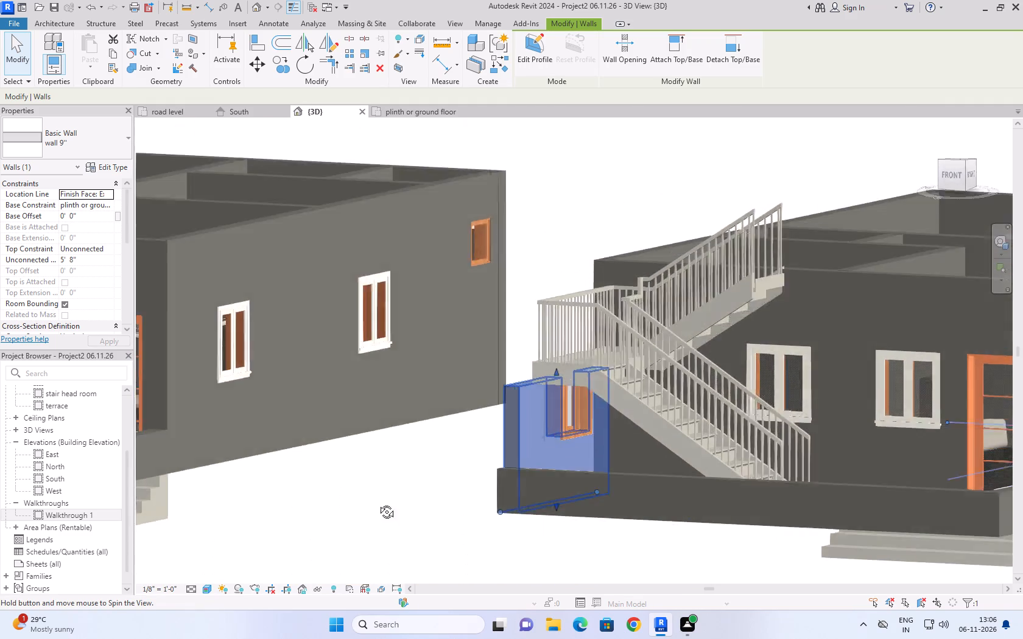
pyautogui.keyDown('shift'); pyautogui.moveTo(378, 503); pyautogui.dragTo(669, 492, button='middle'); pyautogui.keyUp('shift')
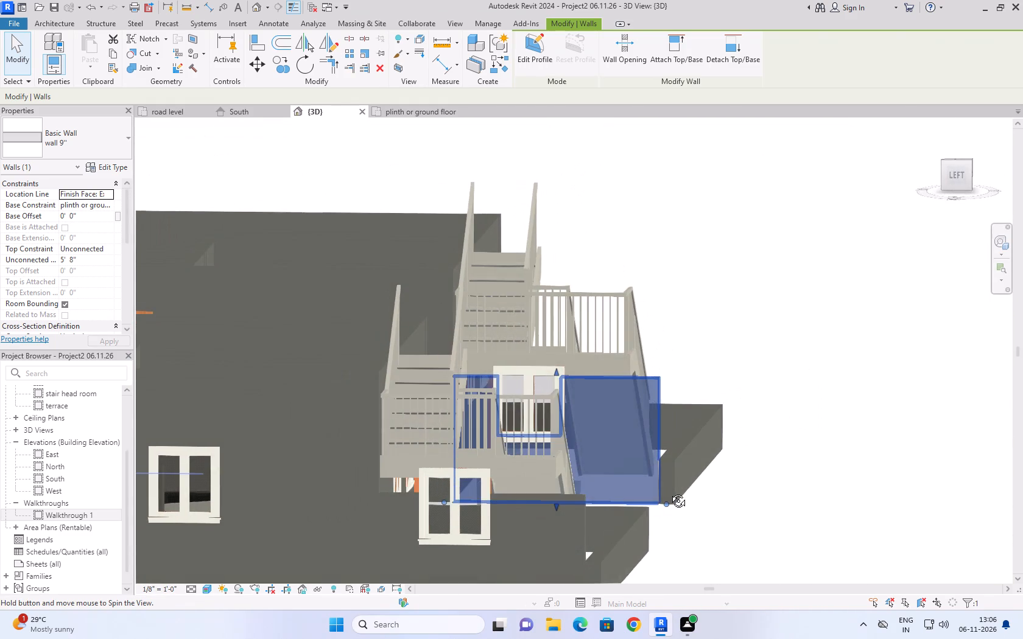
pyautogui.keyDown('shift'); pyautogui.moveTo(669, 492); pyautogui.dragTo(663, 522, button='middle'); pyautogui.keyUp('shift')
pyautogui.click(775, 464)
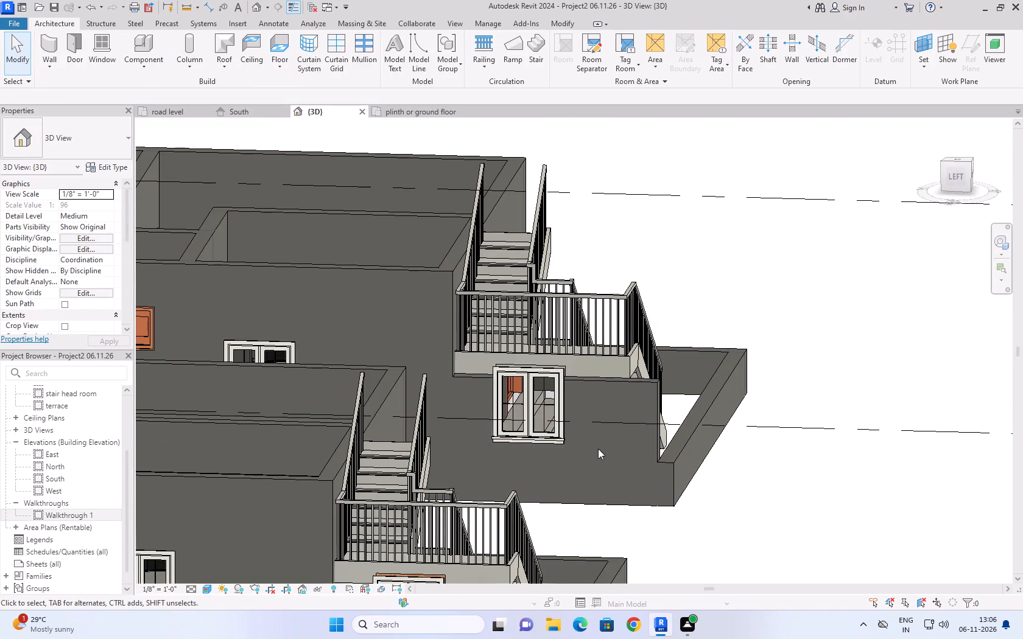
pyautogui.click(550, 372)
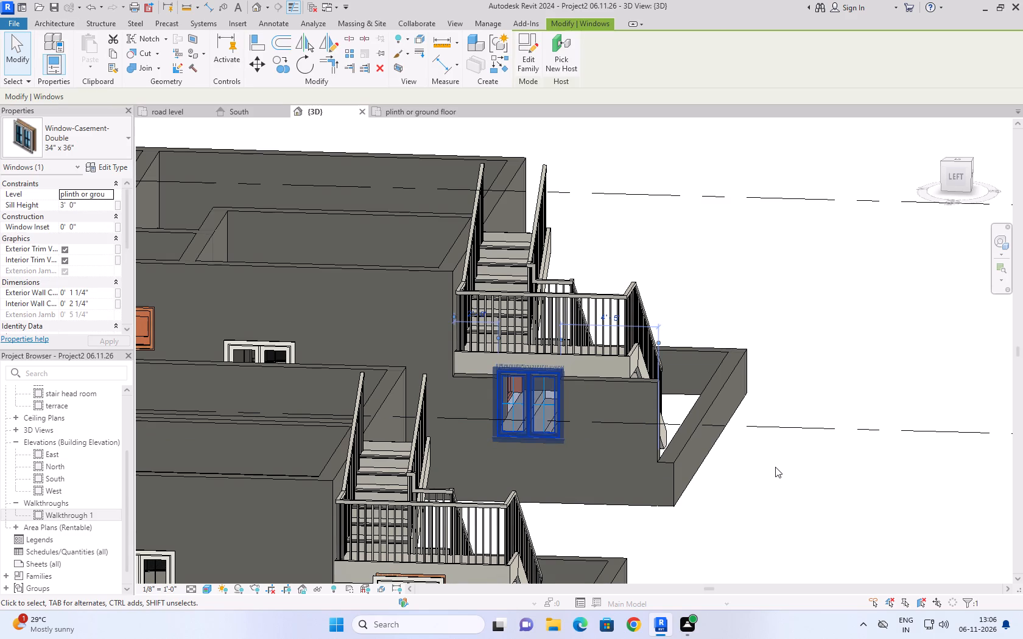
pyautogui.press('Down')
pyautogui.press('Down')
pyautogui.press('Down')
pyautogui.press('Down')
pyautogui.press('Down')
pyautogui.press('Down')
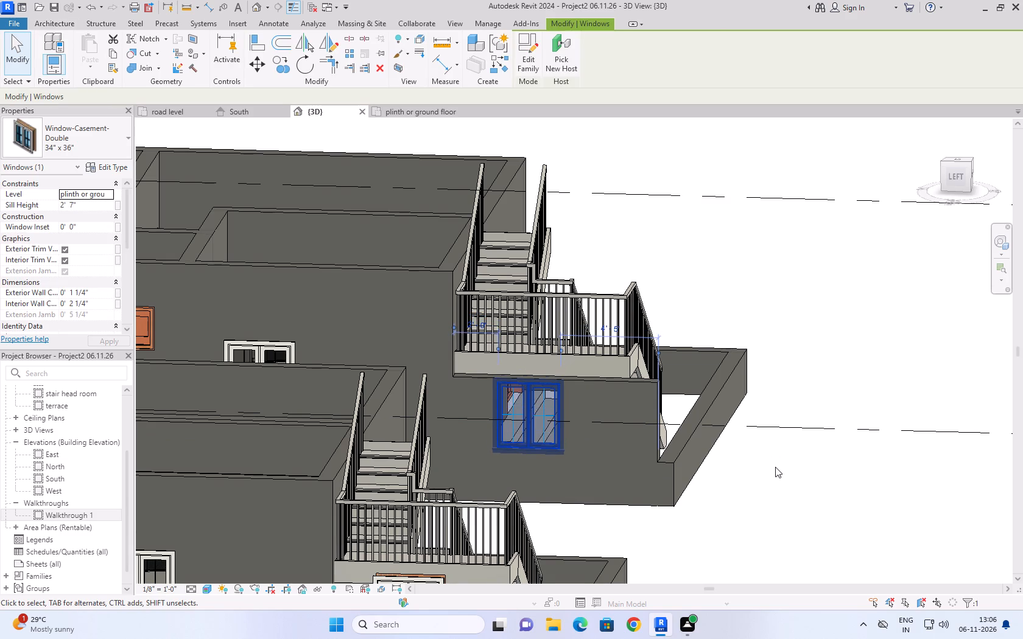
pyautogui.press('Up')
pyautogui.press('Down')
pyautogui.press('Up')
pyautogui.press('Down')
pyautogui.press('Down')
pyautogui.press('Down')
pyautogui.press('Down')
pyautogui.press('Up')
pyautogui.press('Up')
pyautogui.press('Up')
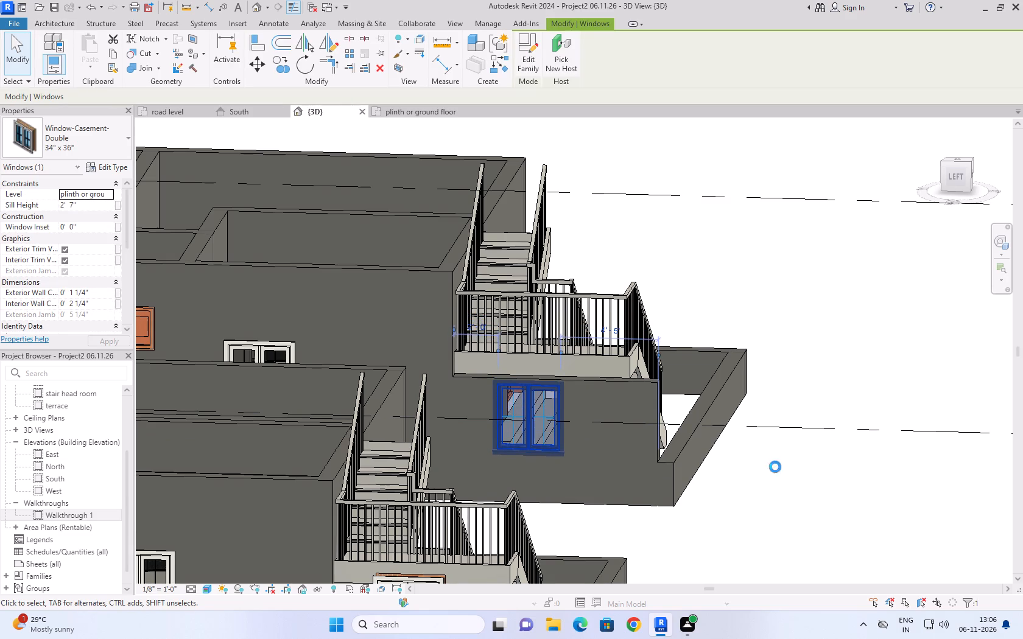
pyautogui.press('Up')
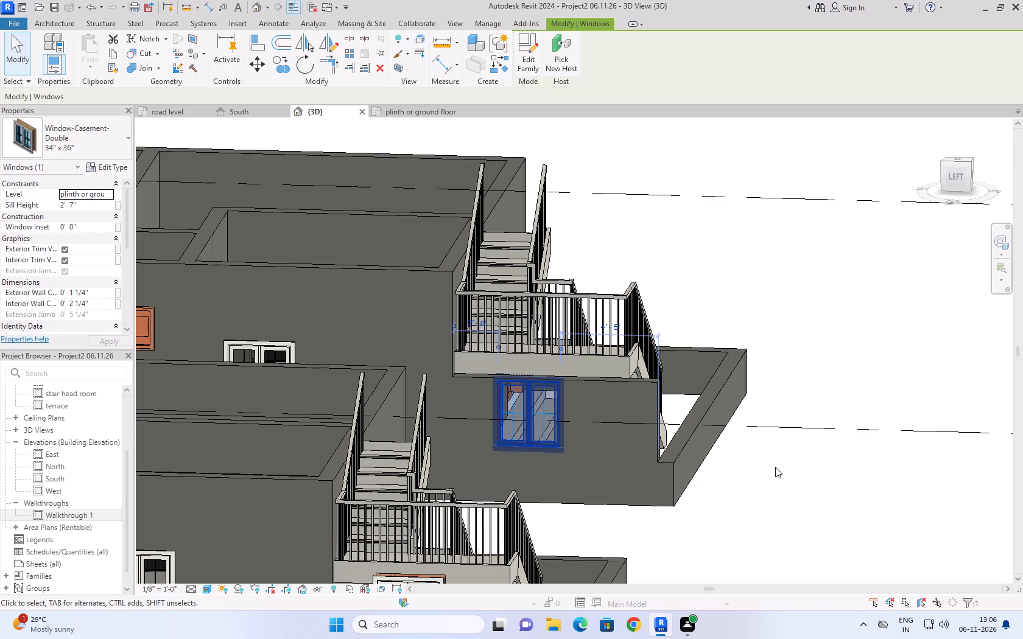
pyautogui.press('Down')
pyautogui.press('Up')
pyautogui.press('Up')
pyautogui.press('Down')
pyautogui.press('Down')
pyautogui.press('Down')
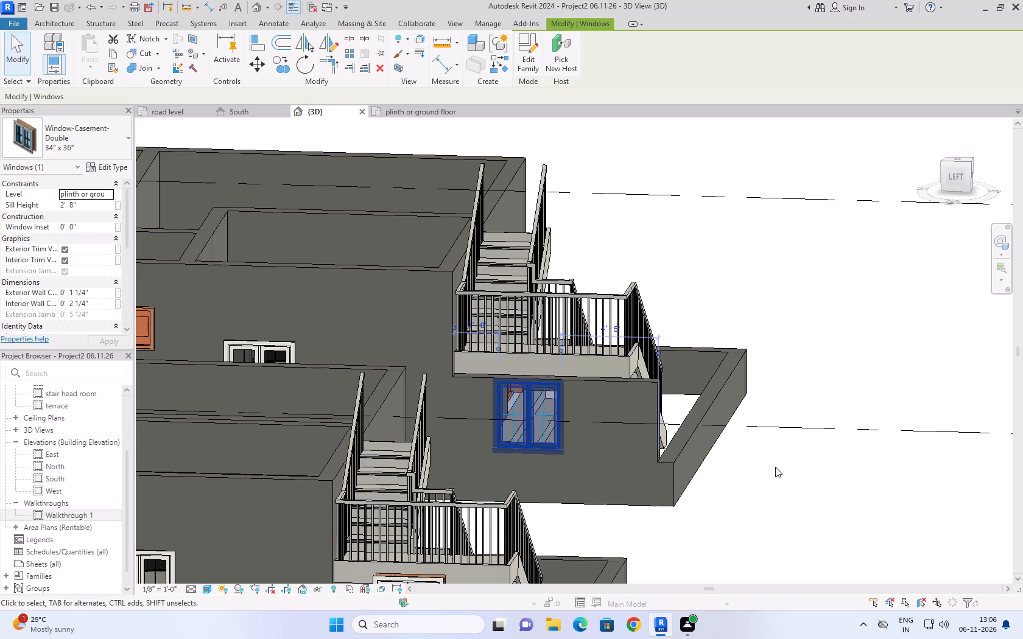
pyautogui.press('Down')
pyautogui.press('Up')
pyautogui.press('Up')
# From the left side, lower the original house's casement window below the stair landing to a sill height of 2' 5 3/4".
pyautogui.click(961, 182)
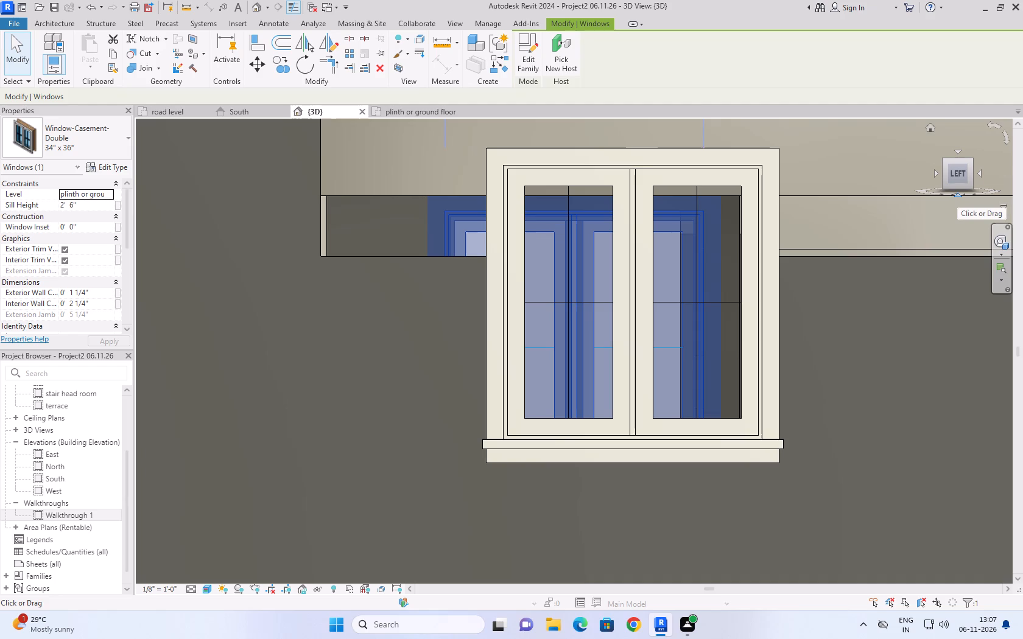
pyautogui.scroll(-6, 624, 360)
pyautogui.scroll(2, 755, 313)
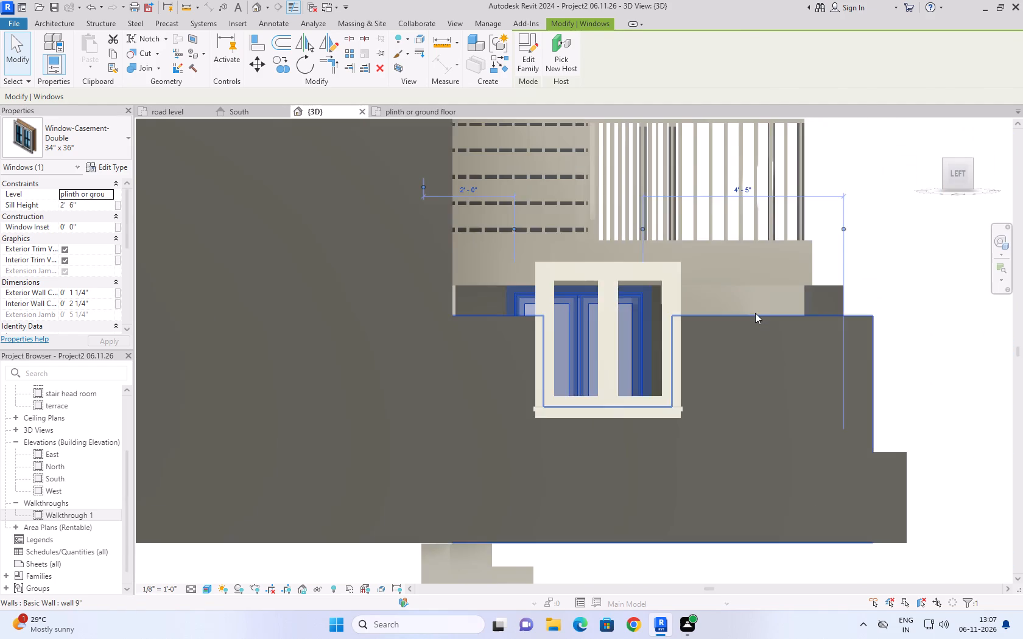
pyautogui.scroll(2, 755, 313)
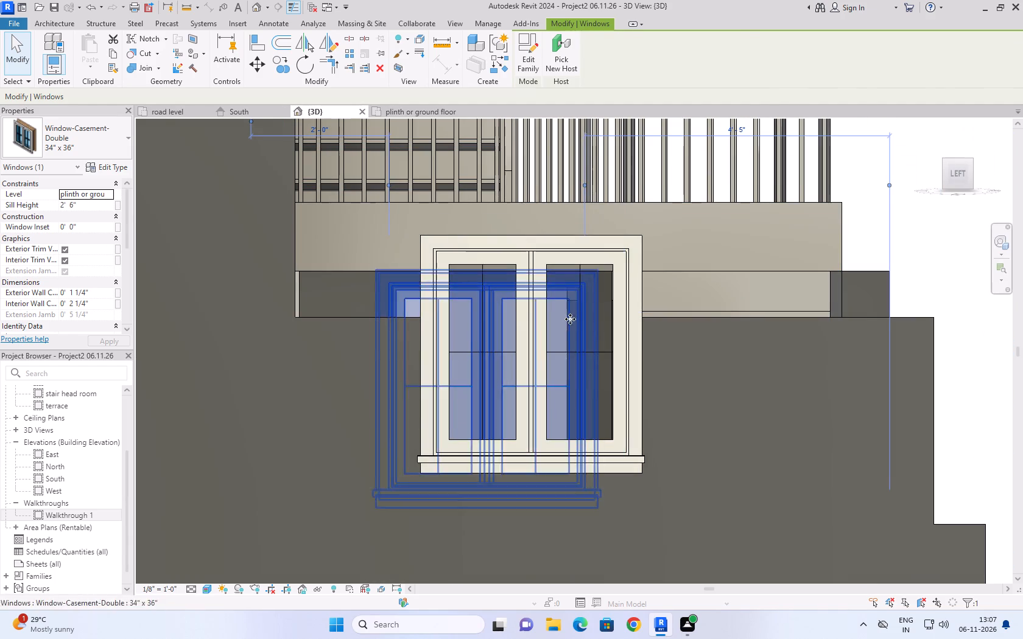
pyautogui.click(568, 239)
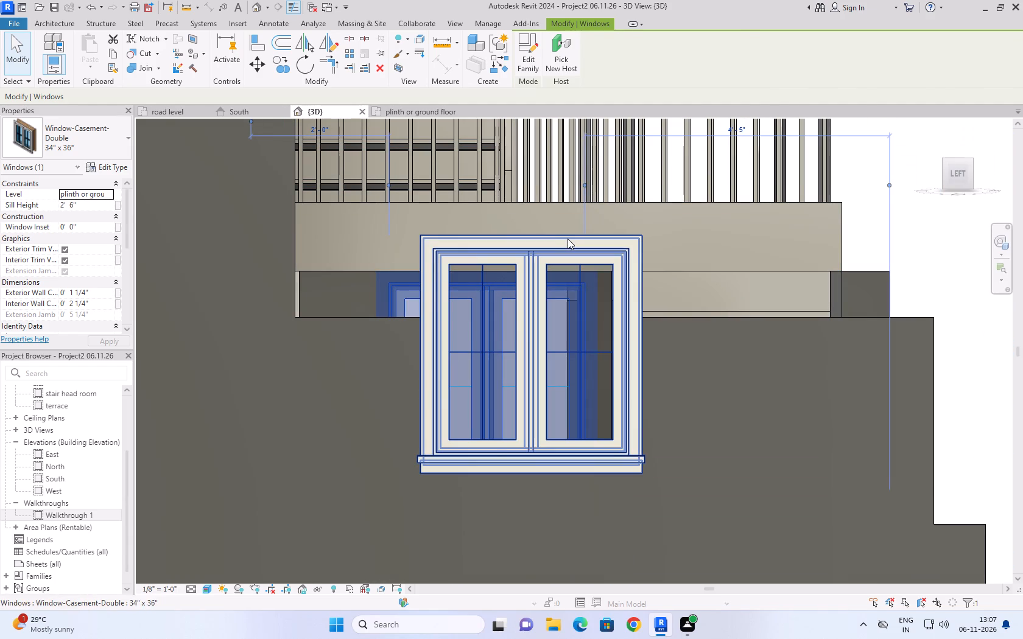
pyautogui.press('Down')
pyautogui.press('Down')
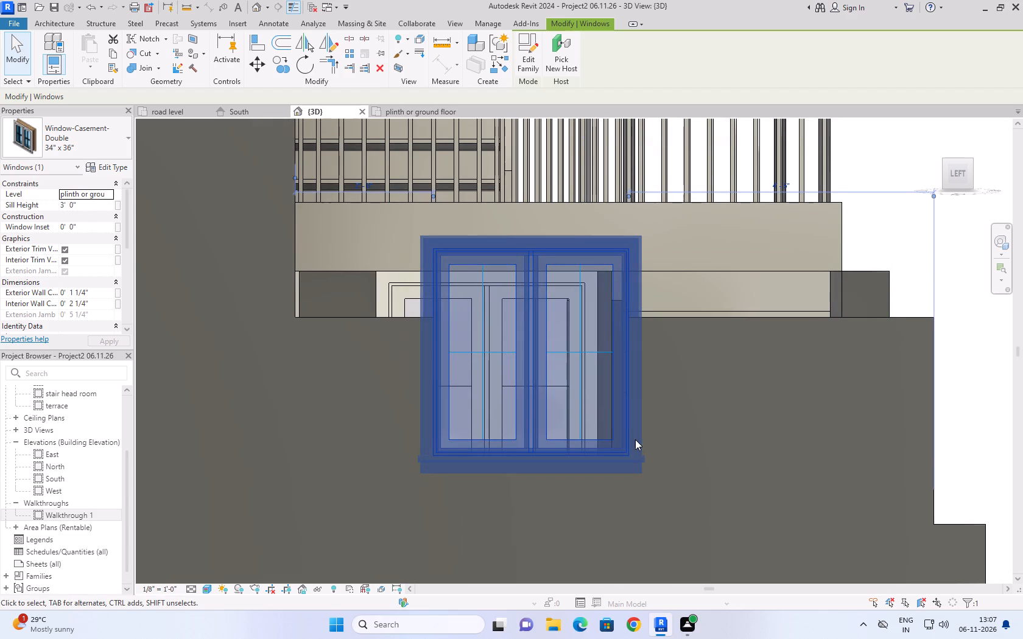
pyautogui.press('Down')
pyautogui.press('Down')
pyautogui.press('Down')
pyautogui.press('Down')
pyautogui.press('Down')
pyautogui.press('Down')
pyautogui.press('Down')
pyautogui.press('Down')
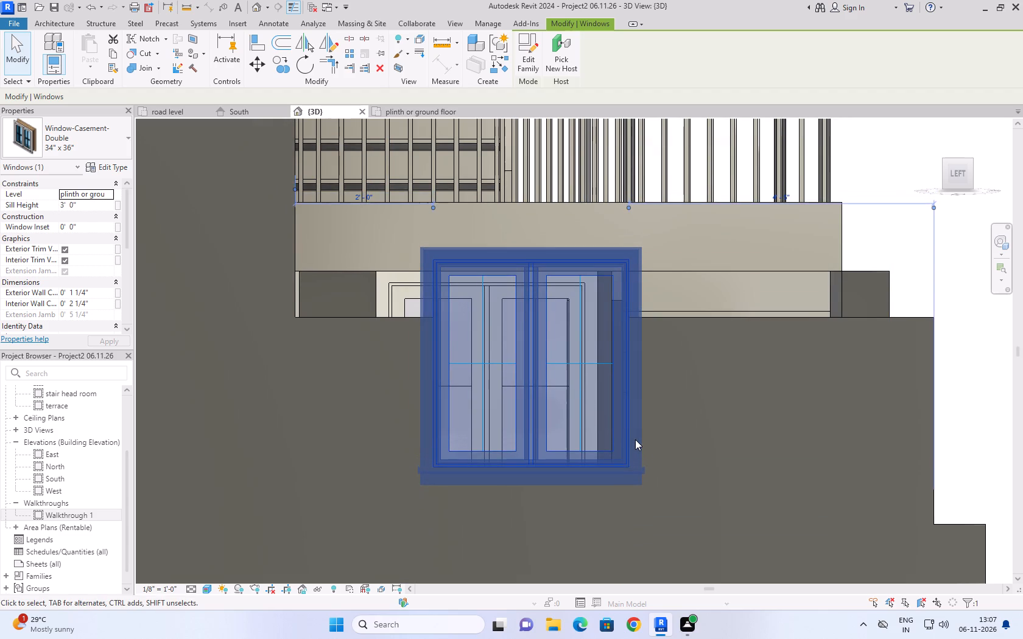
pyautogui.press('Down')
pyautogui.press('Down')
pyautogui.press('Down')
pyautogui.press('Down')
pyautogui.press('Down')
pyautogui.press('Down')
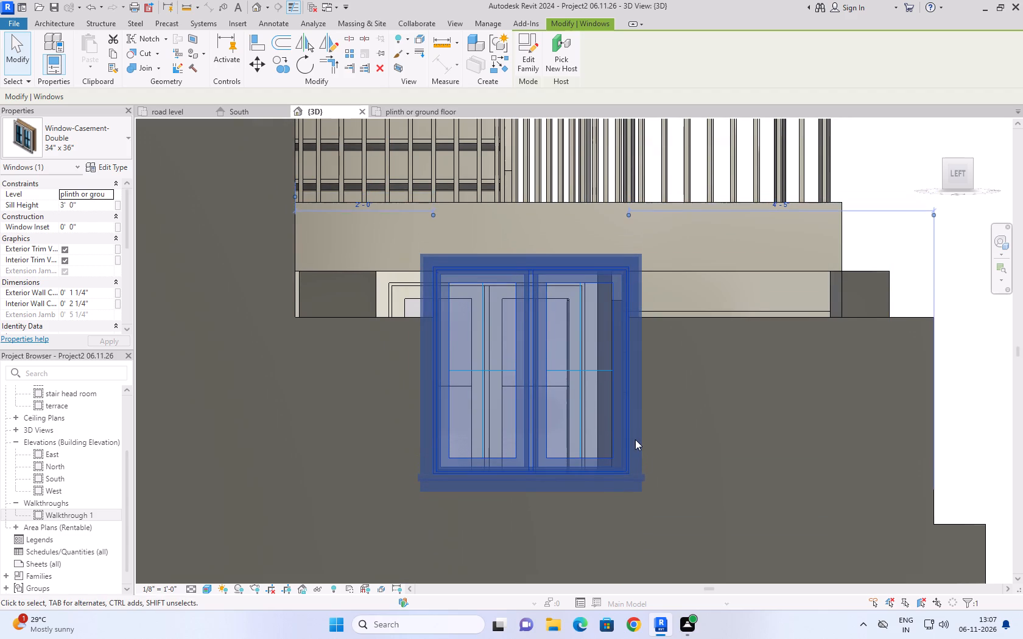
pyautogui.press('Down')
pyautogui.press('Down')
pyautogui.press('Down')
pyautogui.press('Down')
pyautogui.press('Down')
pyautogui.press('Down')
pyautogui.press('Down')
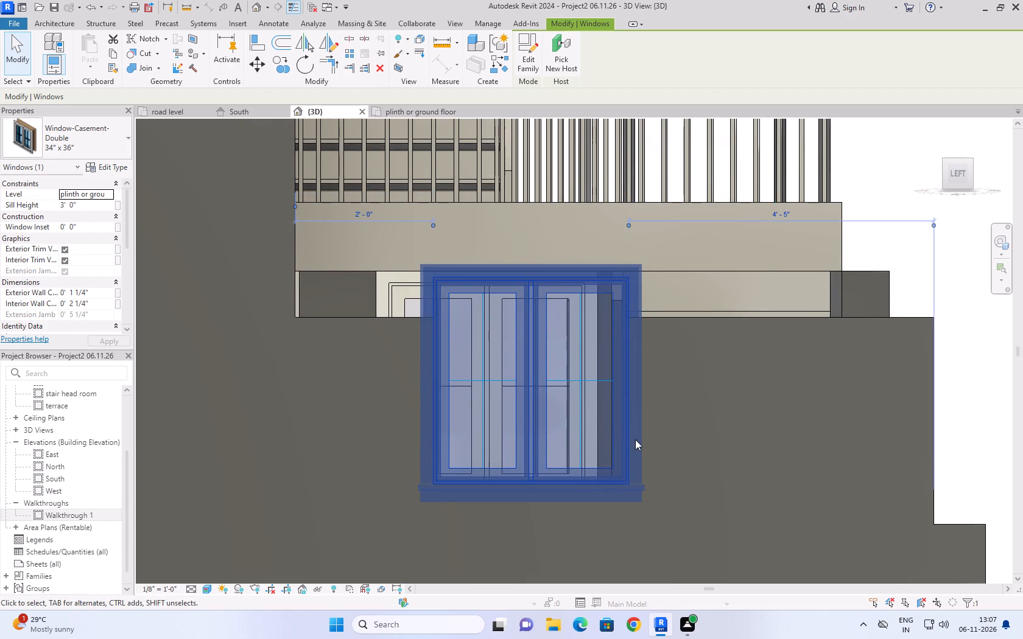
pyautogui.press('Down')
pyautogui.press('Down')
pyautogui.press('Down')
pyautogui.press('Down')
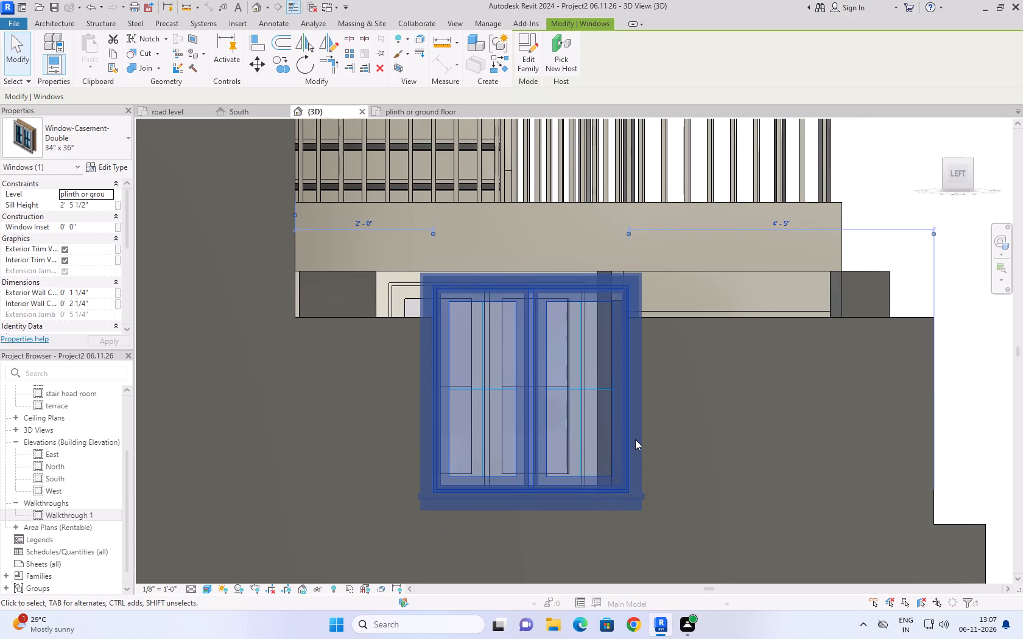
pyautogui.press('Up')
pyautogui.press('Up')
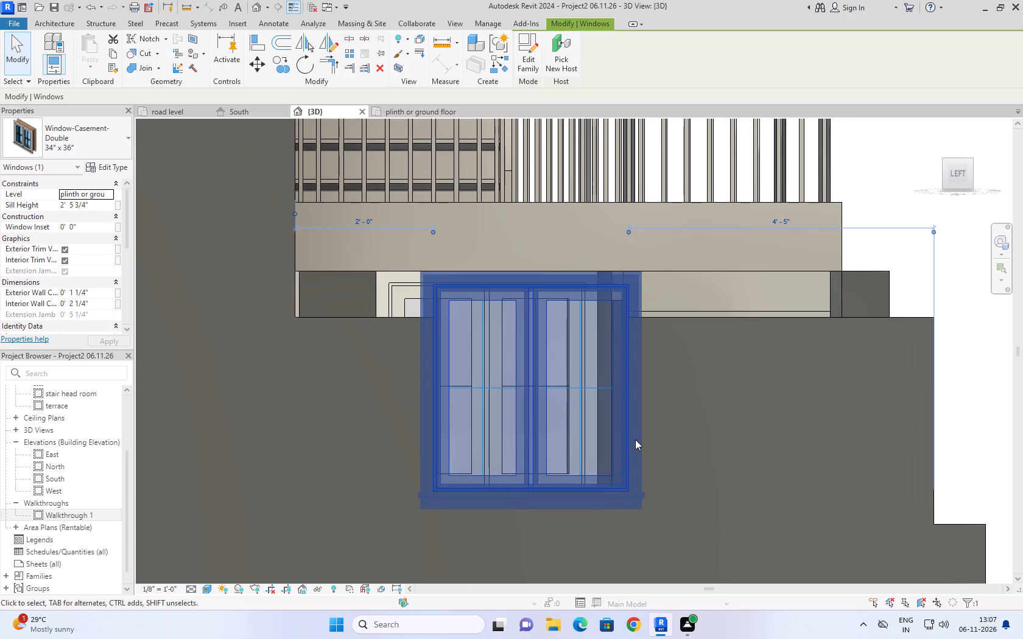
pyautogui.click(954, 419)
# Raise the top of the original house's low 9" side wall to the underside of the stair landing.
pyautogui.click(826, 316)
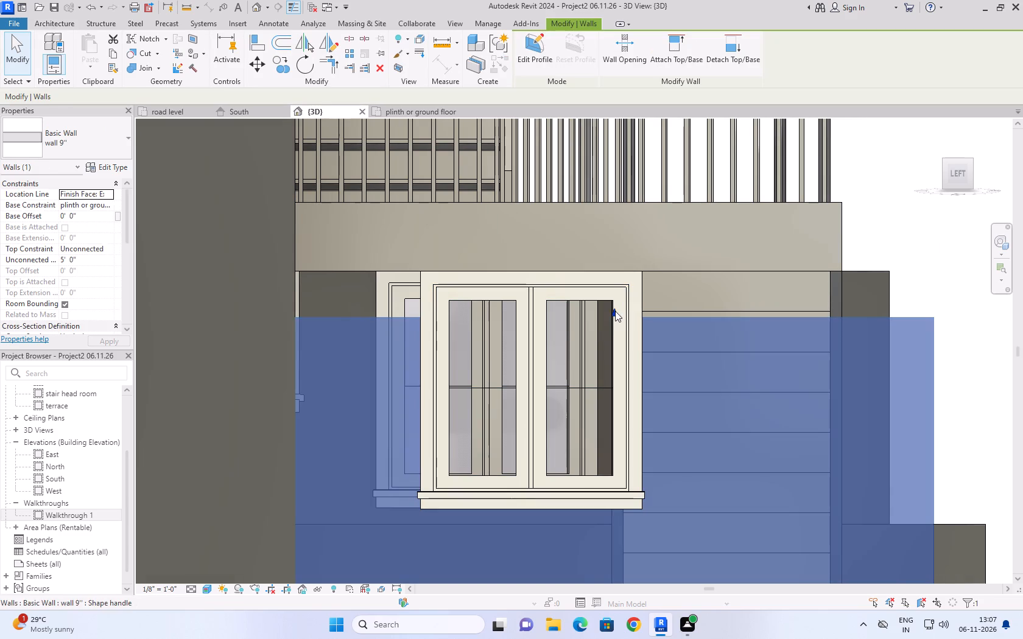
pyautogui.moveTo(615, 311); pyautogui.dragTo(616, 270)
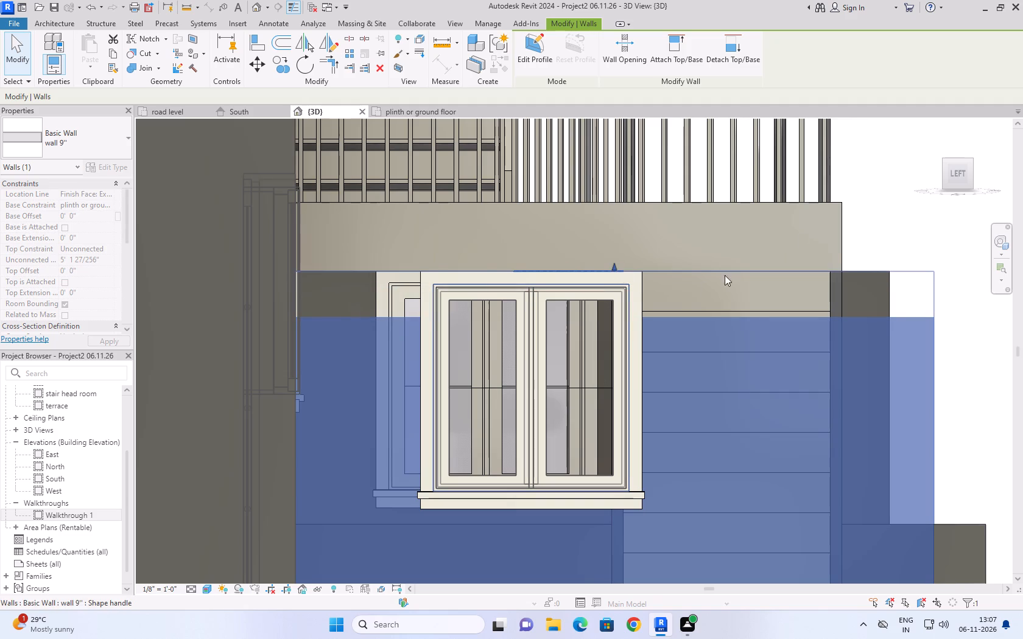
pyautogui.click(871, 199)
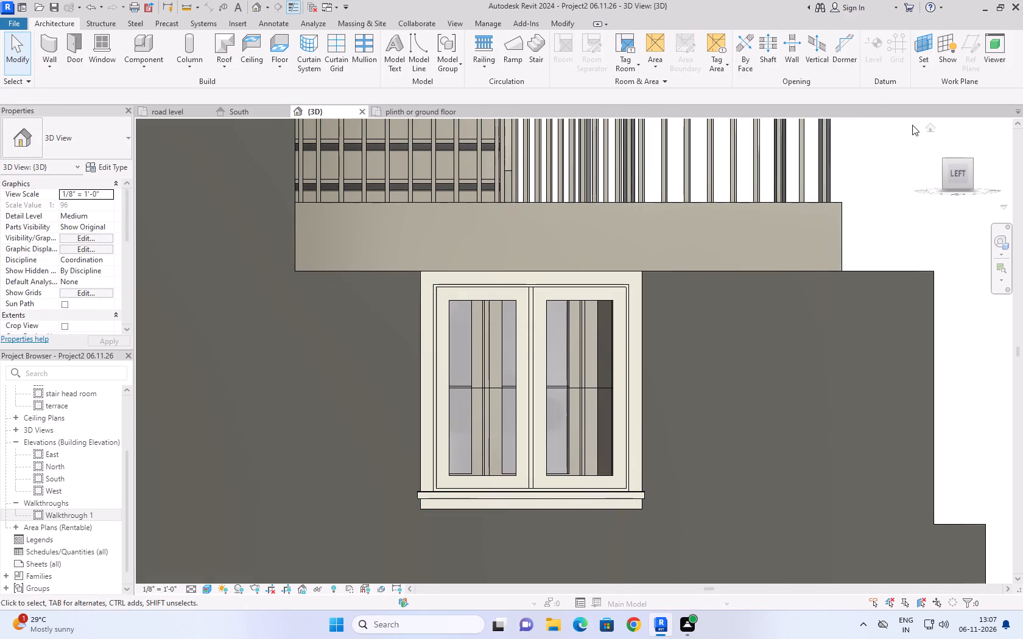
# Examine the original and copied houses together in the 3D view from the home orientation.
pyautogui.click(935, 128)
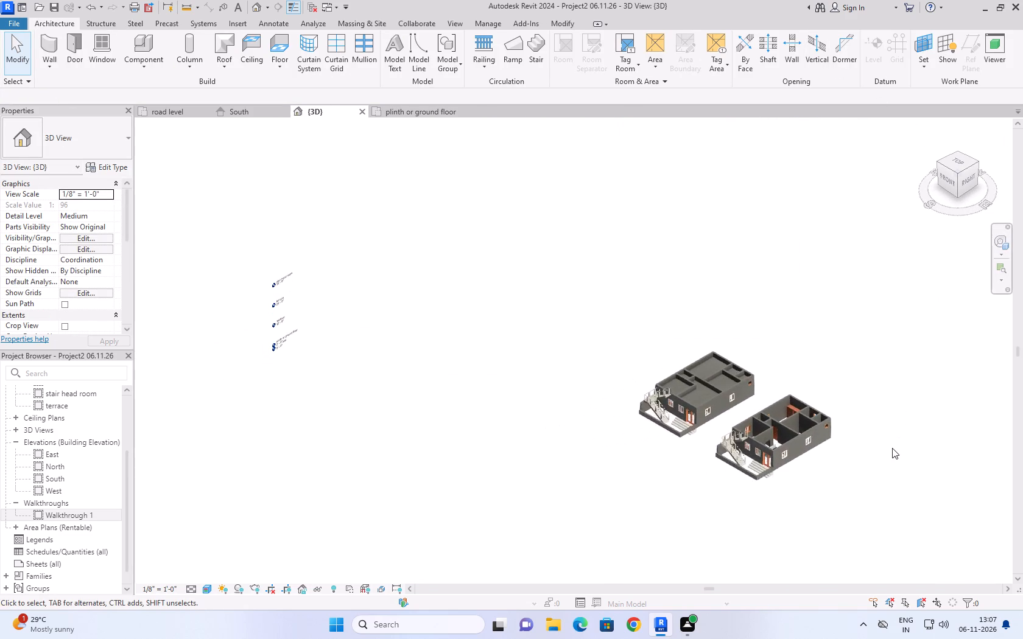
pyautogui.scroll(3, 871, 512)
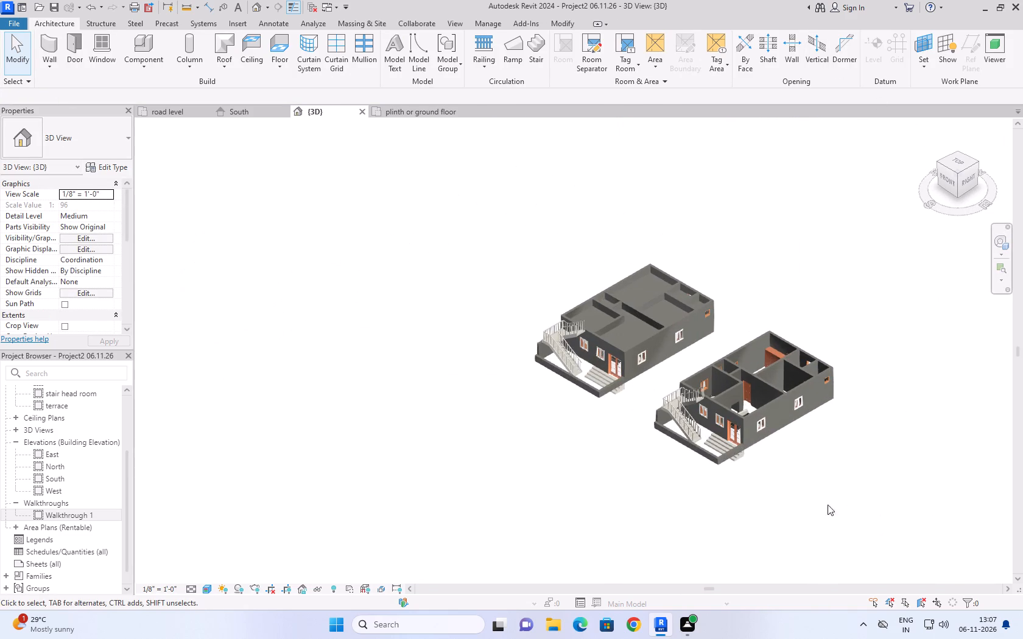
pyautogui.scroll(3, 706, 539)
pyautogui.scroll(-2, 564, 433)
pyautogui.scroll(1, 471, 400)
pyautogui.middleClick(471, 400)
pyautogui.scroll(-1, 471, 400)
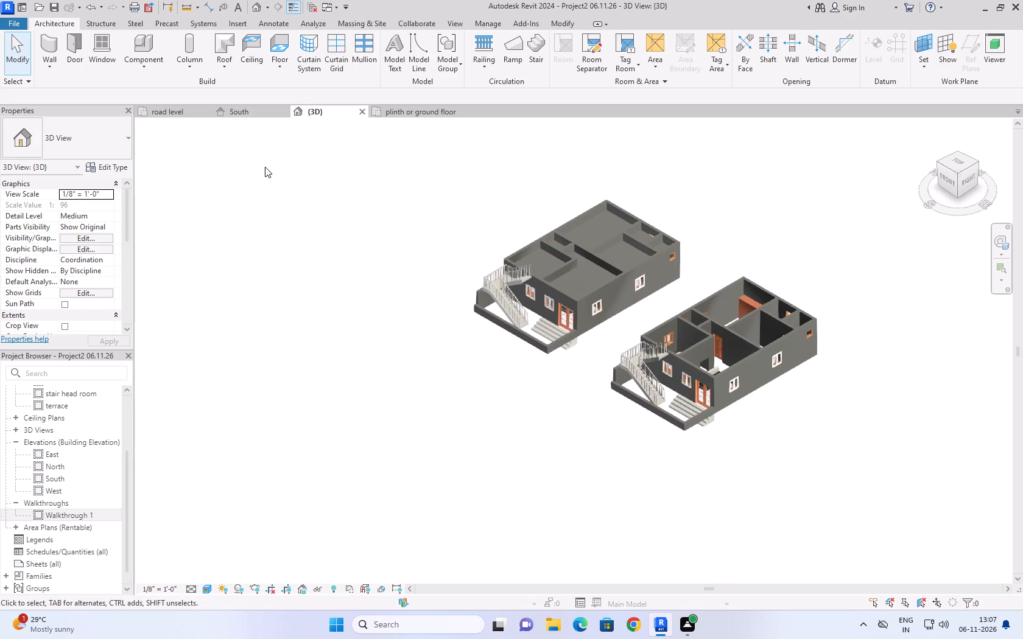
pyautogui.scroll(-1, 265, 170)
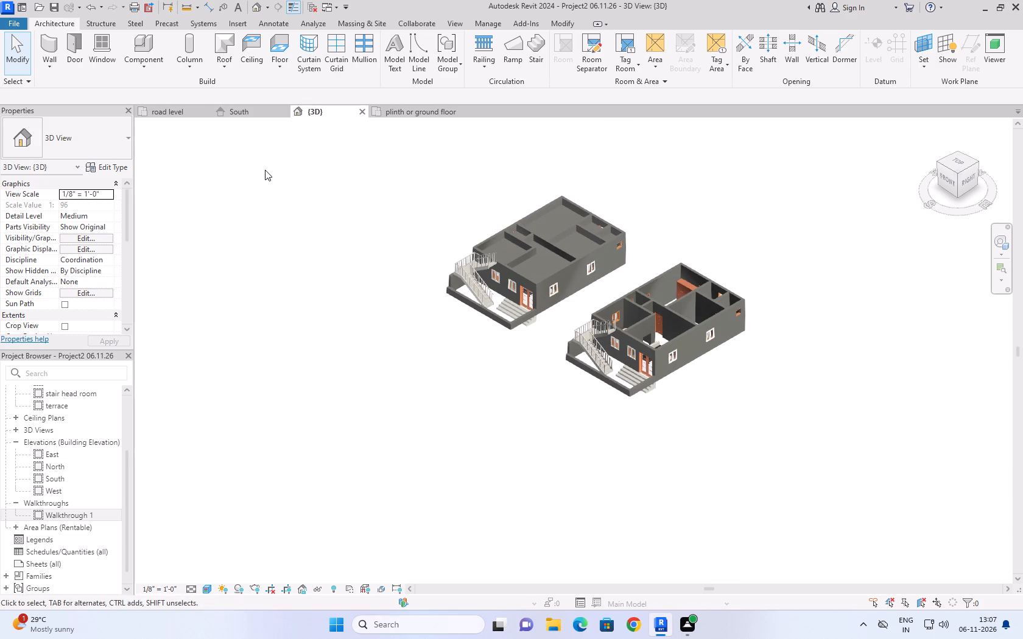
pyautogui.scroll(-1, 265, 170)
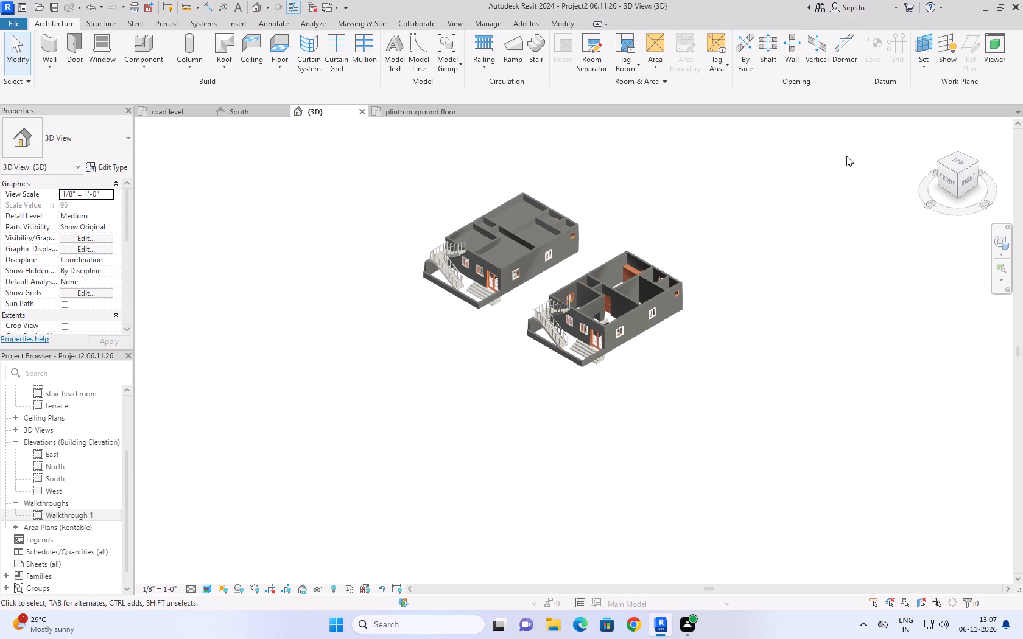
pyautogui.click(934, 129)
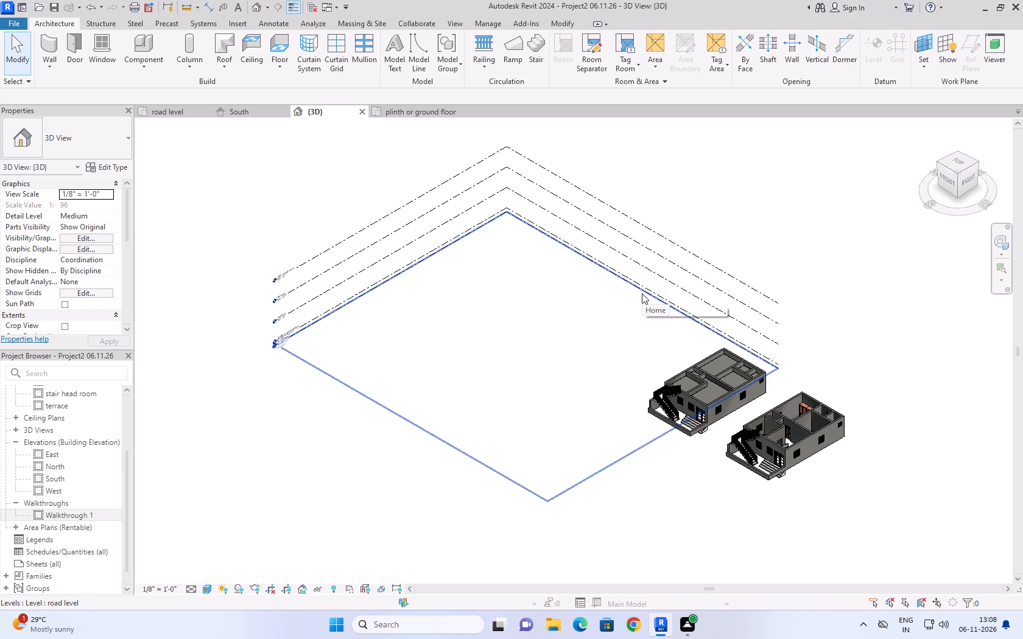
# Save the project.
pyautogui.hotkey('ctrl', 's')
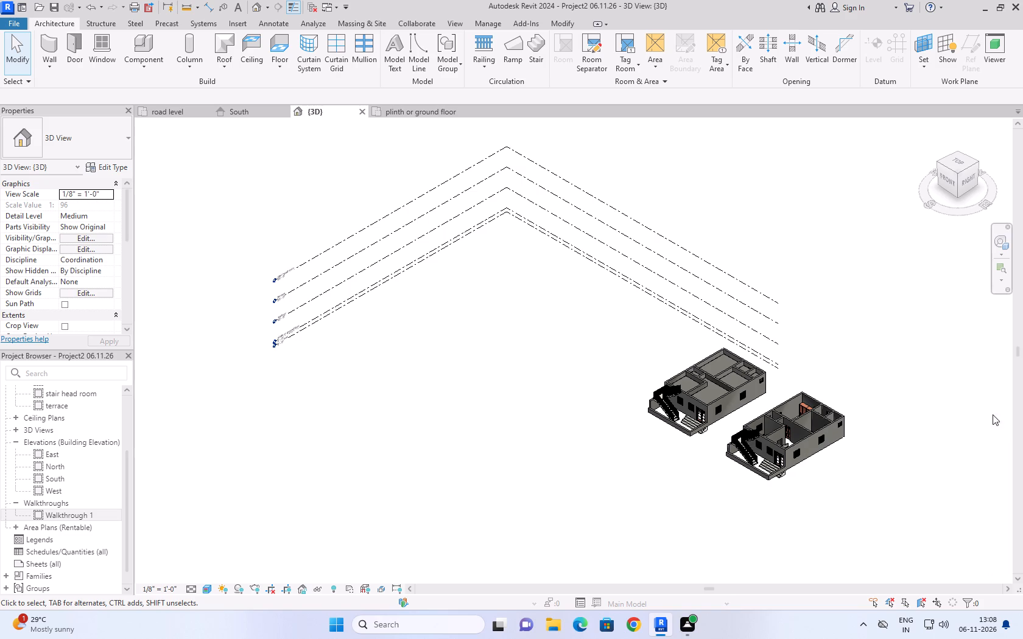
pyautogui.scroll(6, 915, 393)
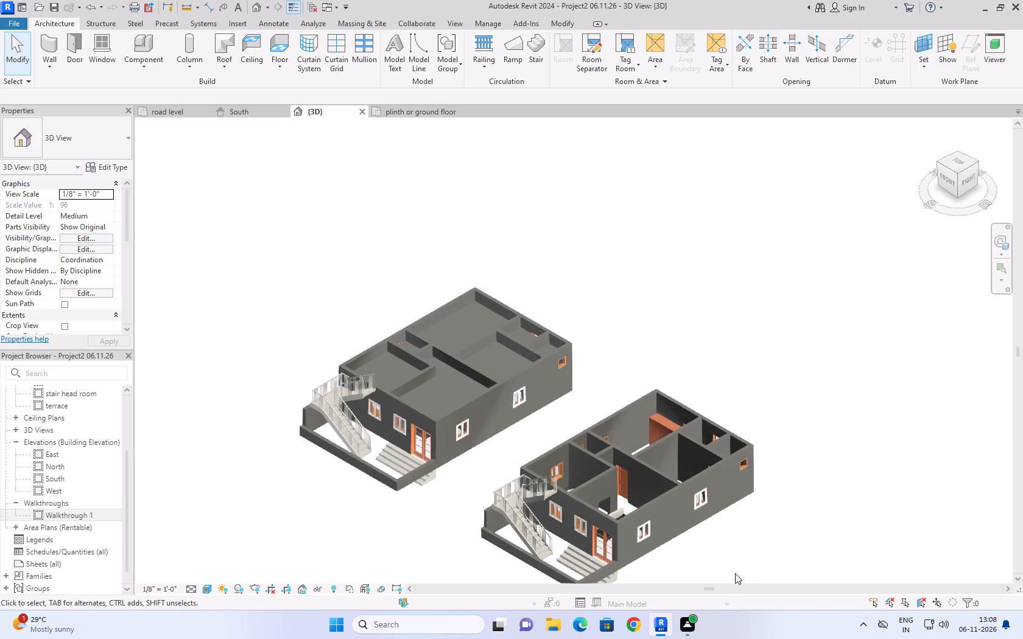
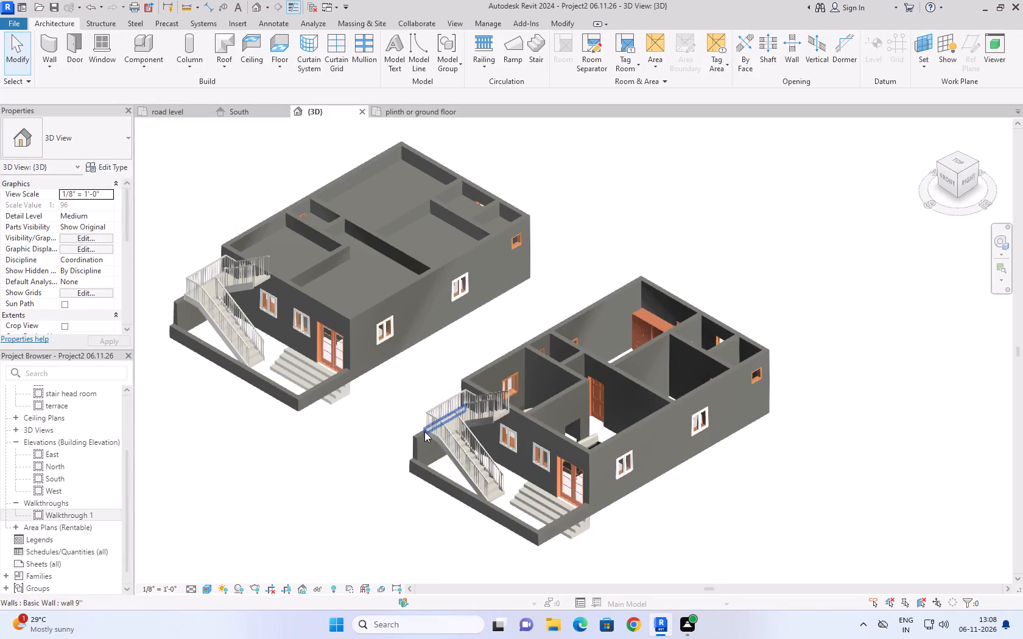
# Delete all 2' x 4' ACT System ceilings from the project, starting from one in the original house.
pyautogui.scroll(2, 206, 385)
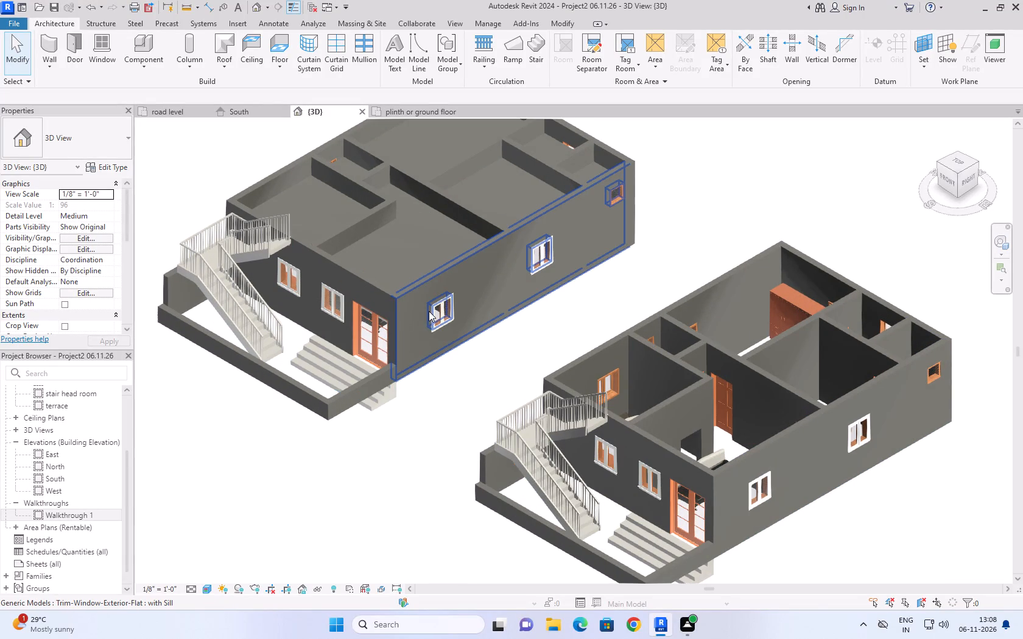
pyautogui.click(549, 186)
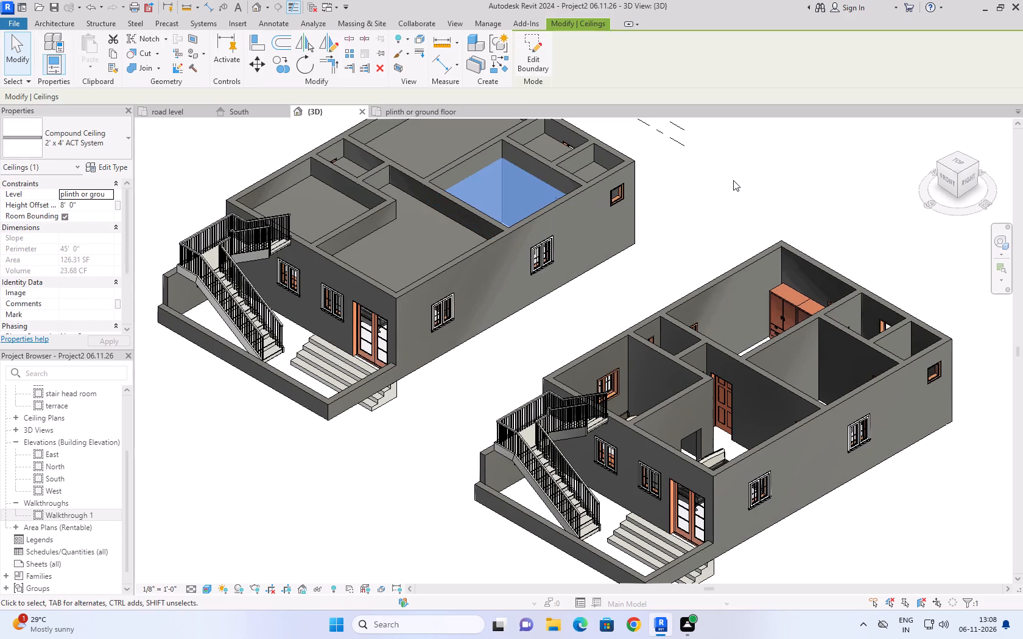
pyautogui.write('SA')
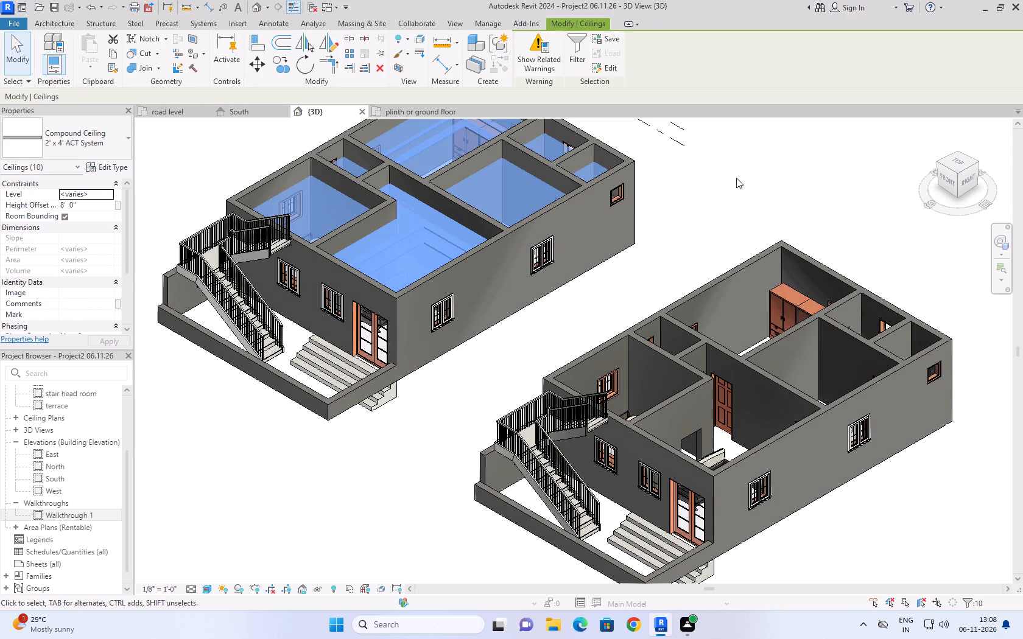
pyautogui.press('Delete')
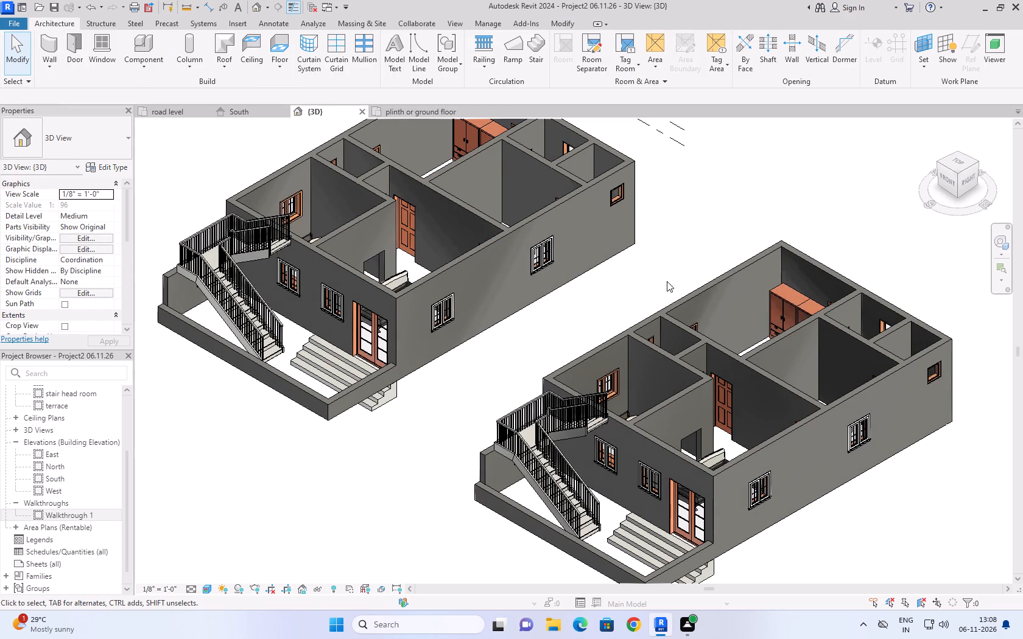
# Save the project.
pyautogui.hotkey('ctrl', 's')
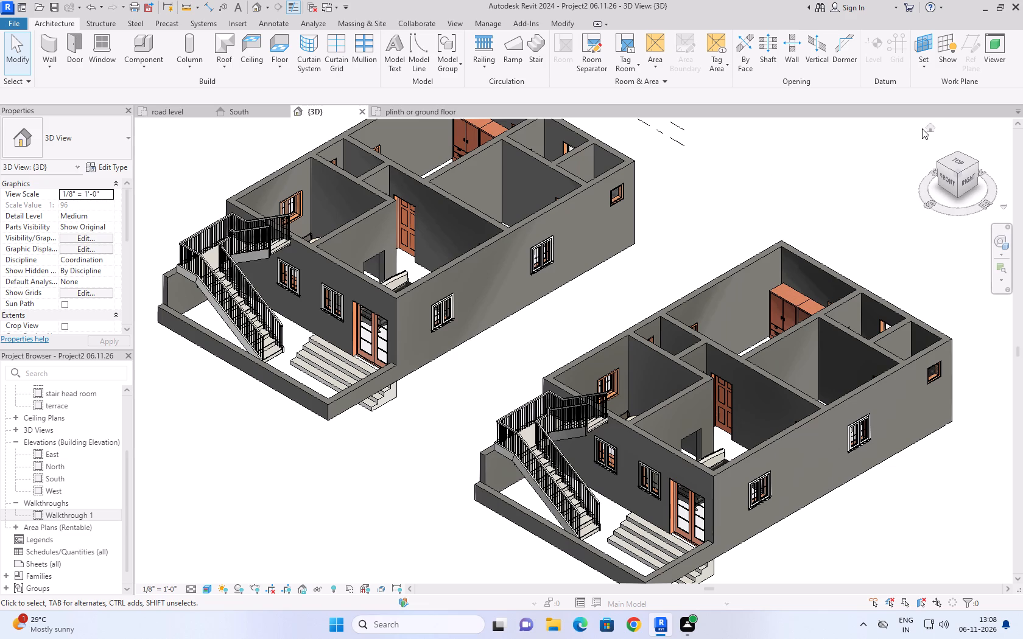
# Examine both houses from the home orientation, including the original house's front double glass door and entrance steps close up.
pyautogui.click(932, 124)
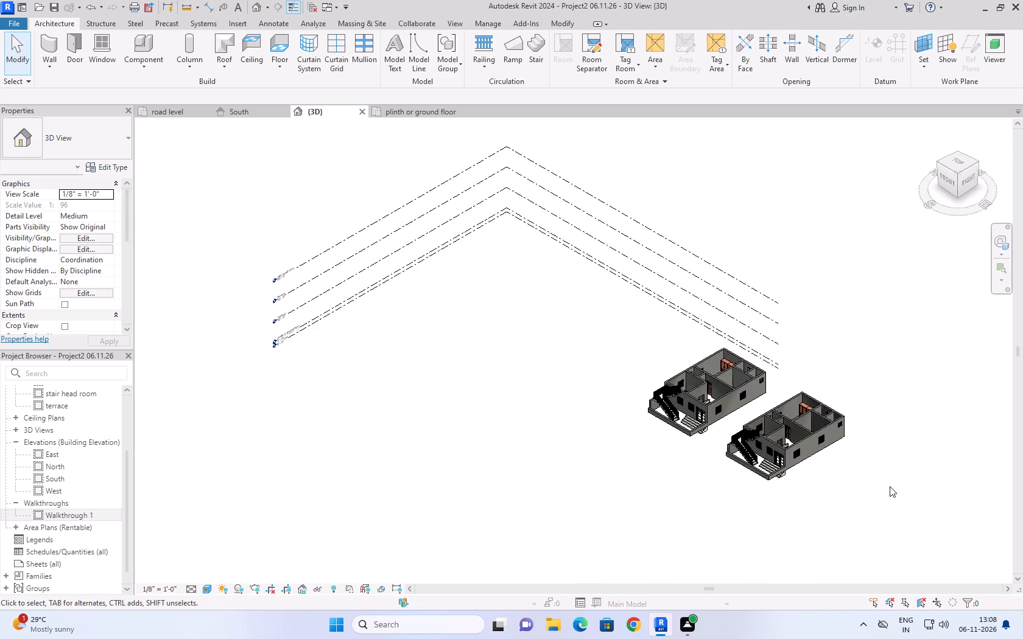
pyautogui.scroll(9, 890, 486)
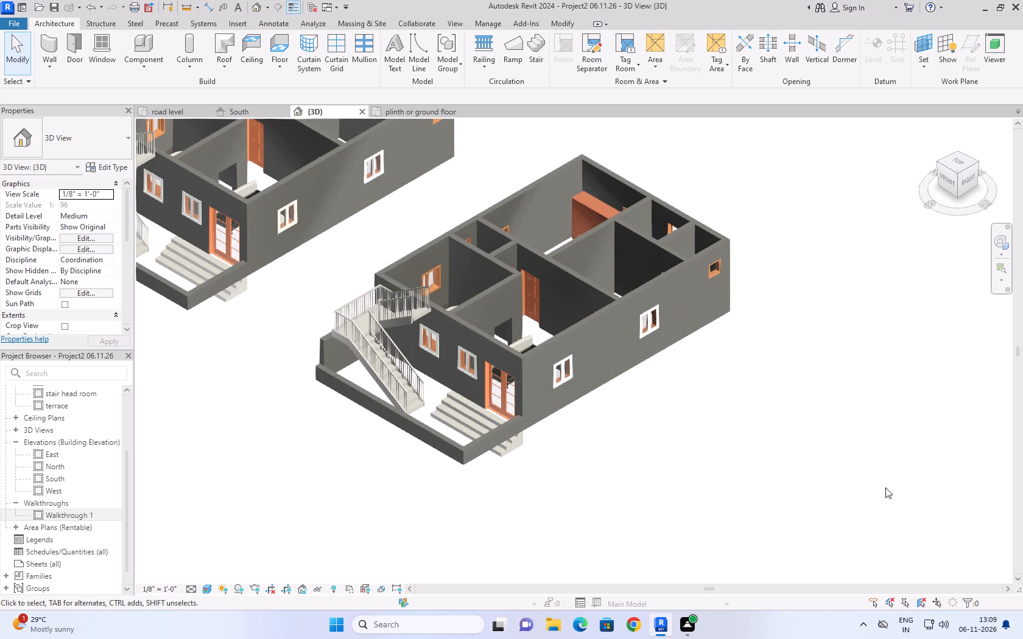
pyautogui.scroll(-3, 678, 450)
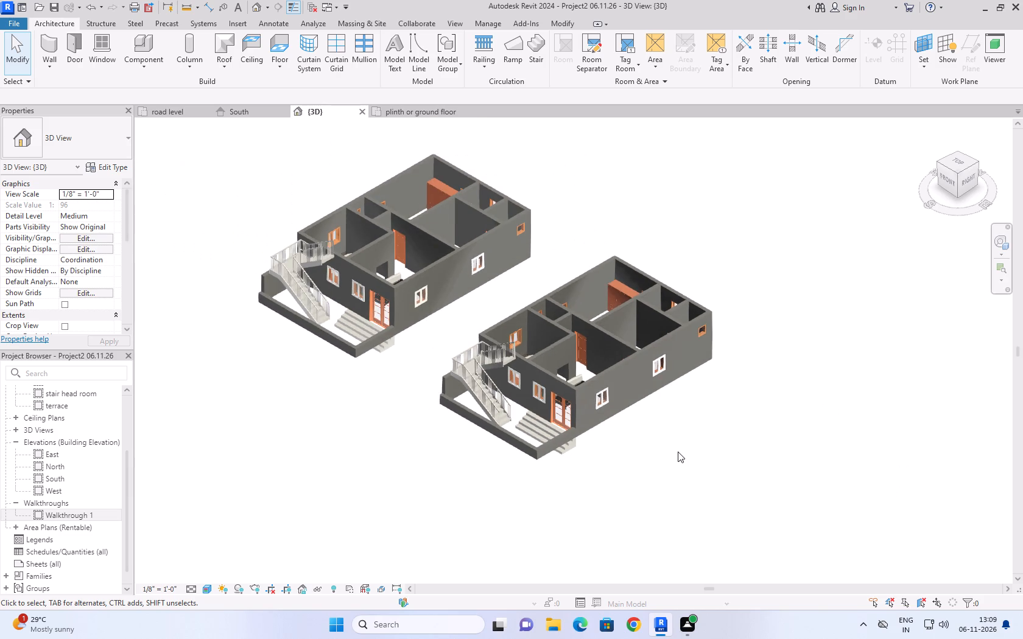
pyautogui.scroll(3, 461, 313)
pyautogui.scroll(4, 296, 329)
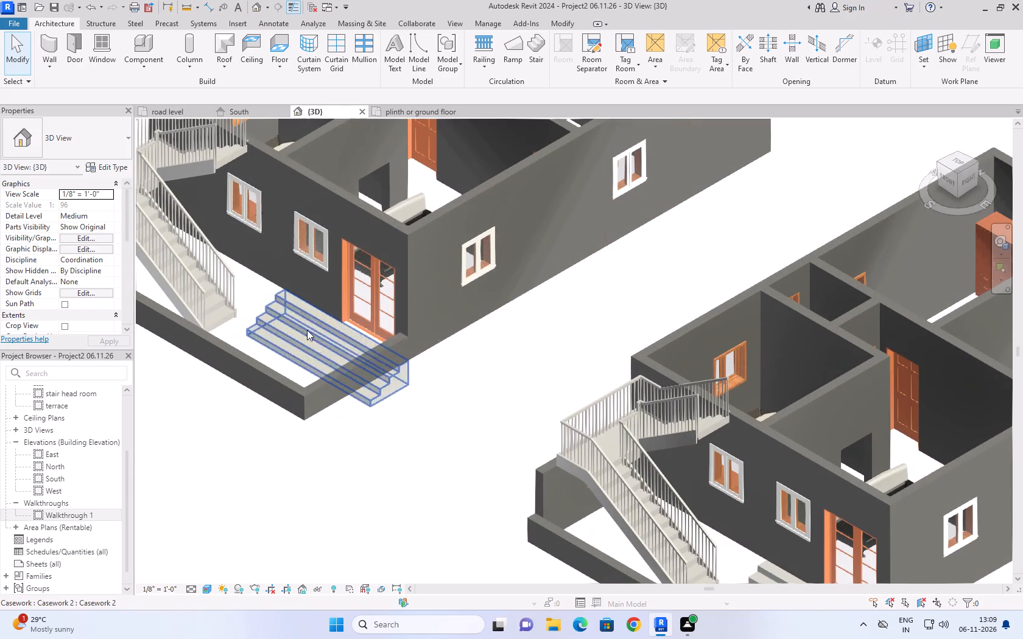
pyautogui.click(369, 302)
pyautogui.scroll(6, 369, 302)
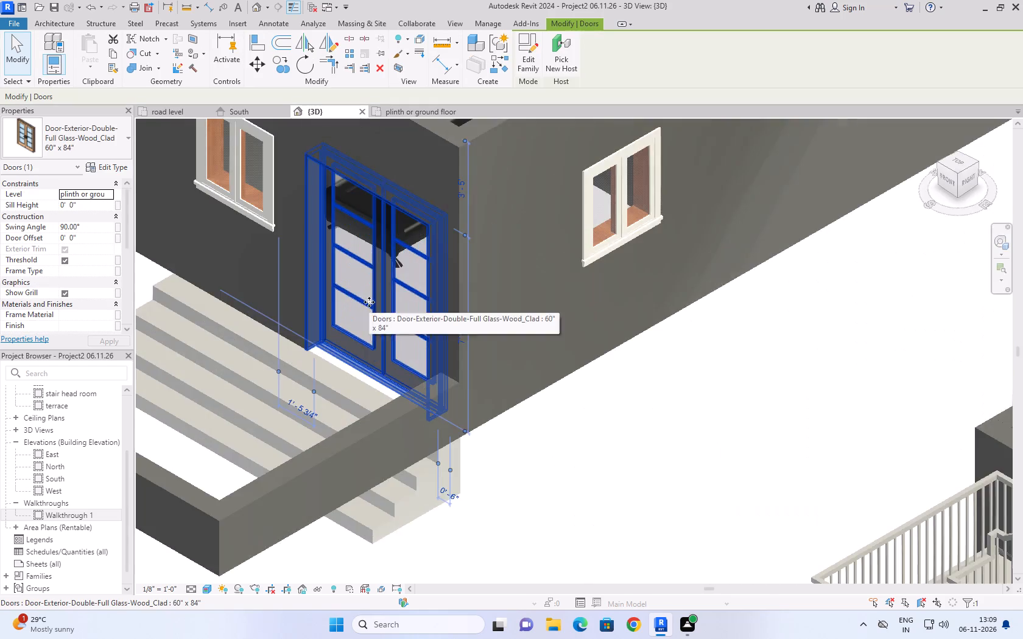
pyautogui.scroll(6, 369, 302)
pyautogui.middleClick(369, 302)
pyautogui.click(829, 524)
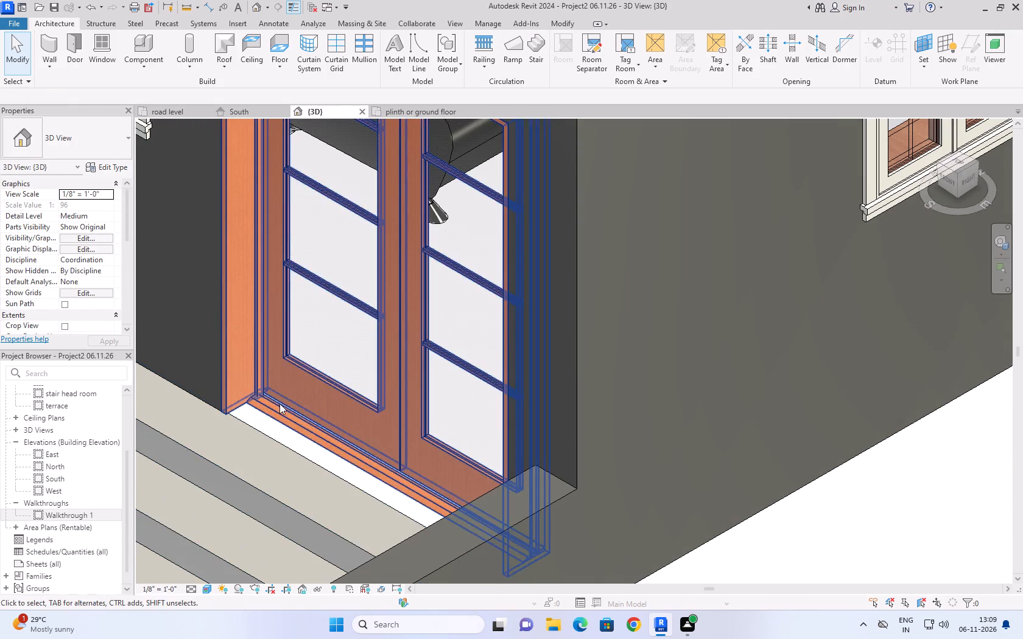
pyautogui.scroll(-4, 281, 408)
pyautogui.scroll(-3, 329, 314)
pyautogui.scroll(1, 329, 314)
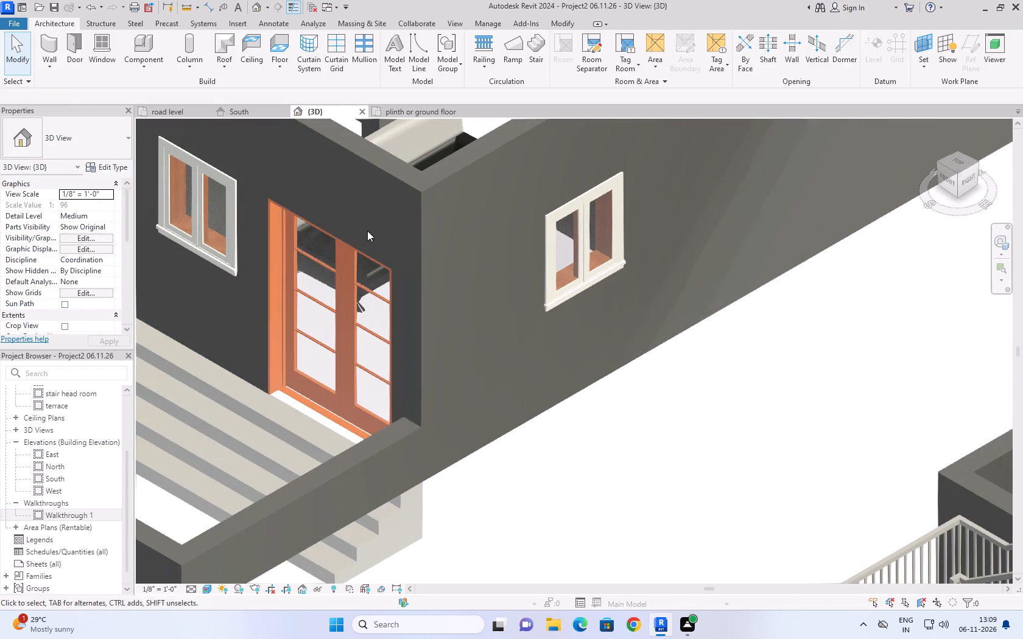
pyautogui.scroll(-1, 359, 281)
pyautogui.scroll(8, 342, 327)
pyautogui.scroll(-3, 389, 201)
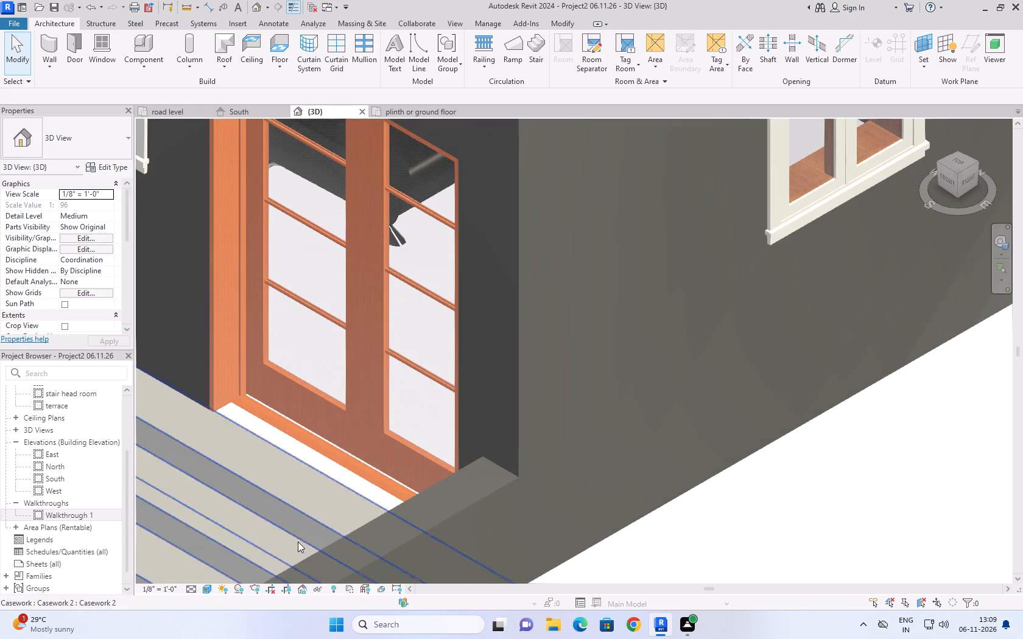
# Set the 3D view's detail level to Fine.
pyautogui.click(190, 591)
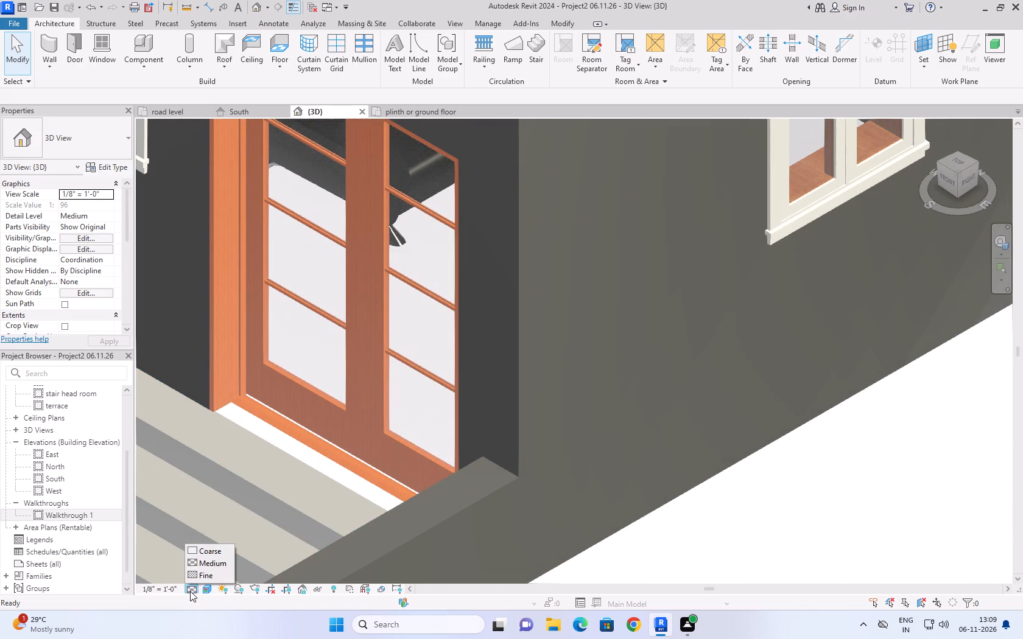
pyautogui.click(202, 578)
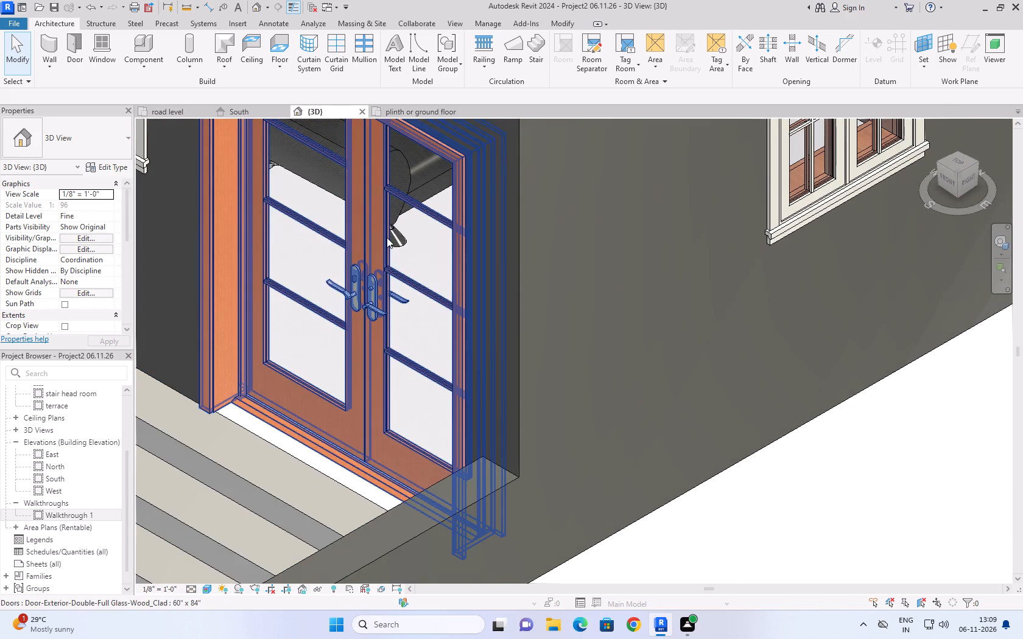
# Examine the handles and glazing of the original house's front double door close up.
pyautogui.scroll(-3, 387, 237)
pyautogui.click(646, 397)
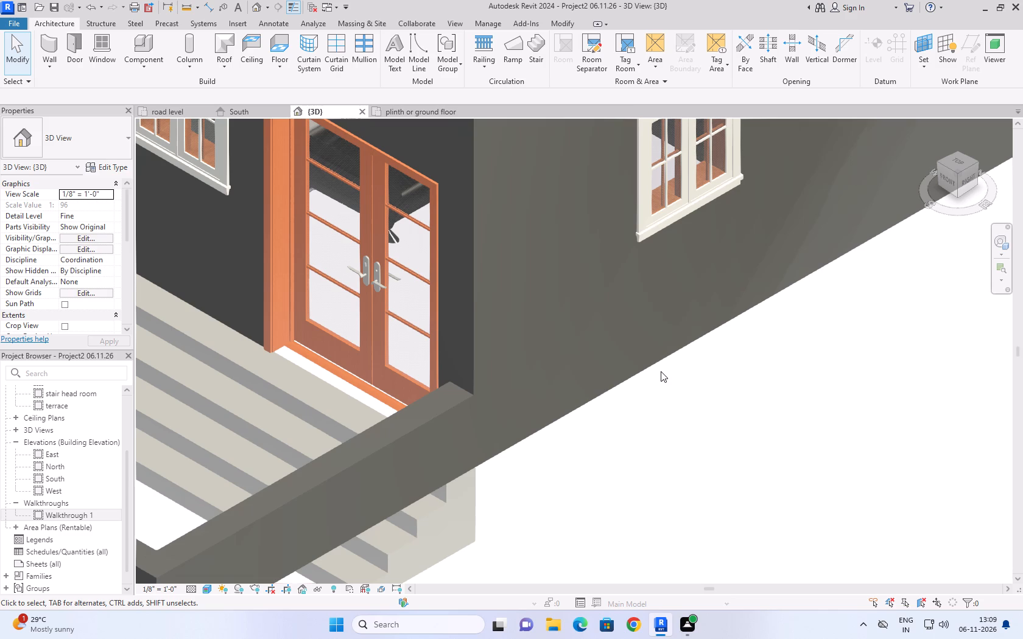
pyautogui.scroll(7, 374, 274)
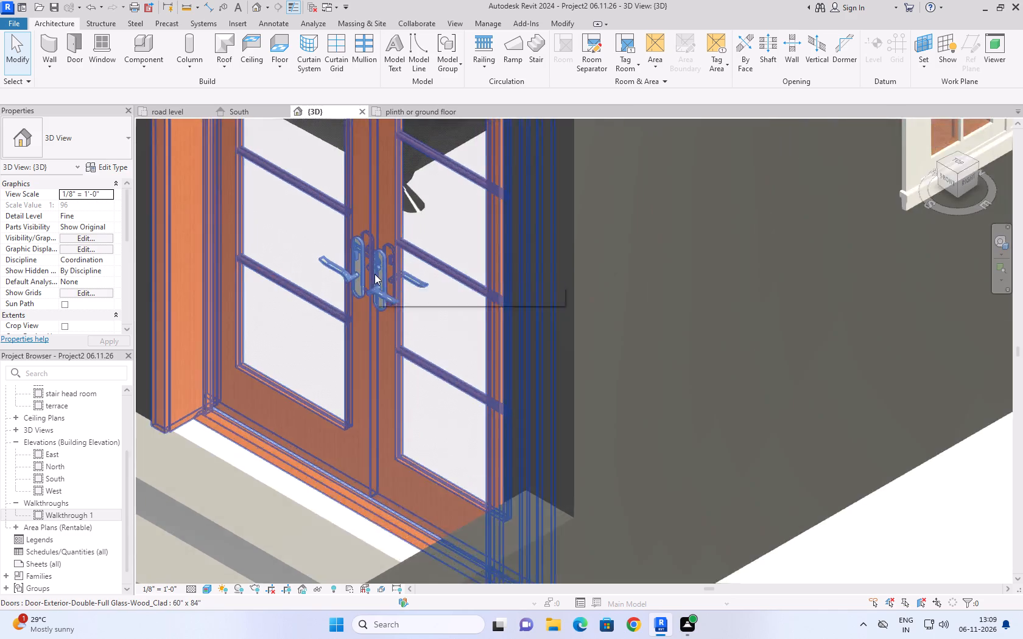
pyautogui.scroll(2, 374, 274)
pyautogui.scroll(1, 882, 473)
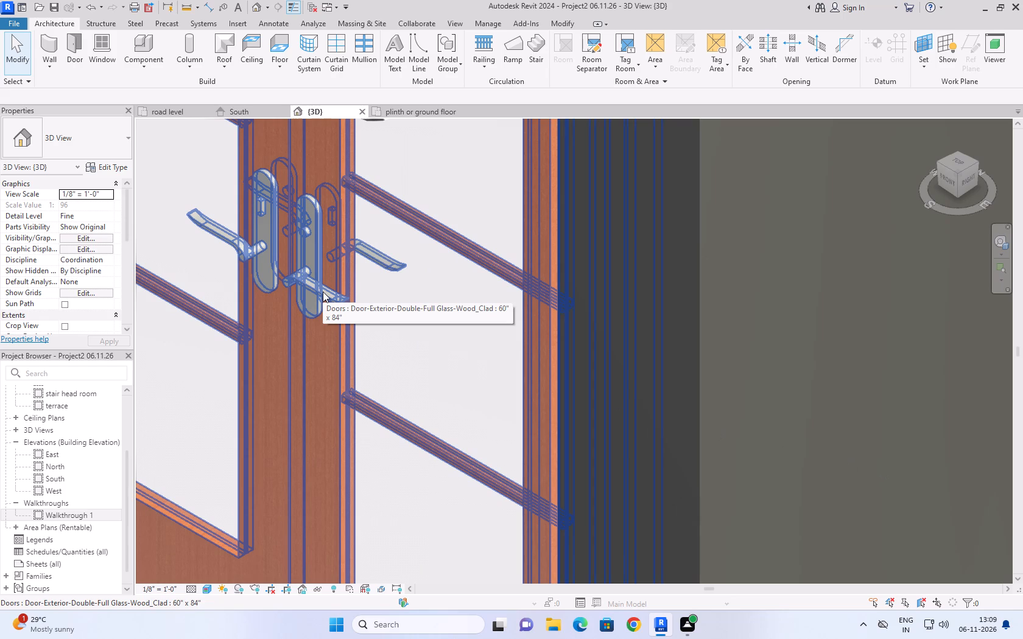
pyautogui.scroll(-4, 529, 327)
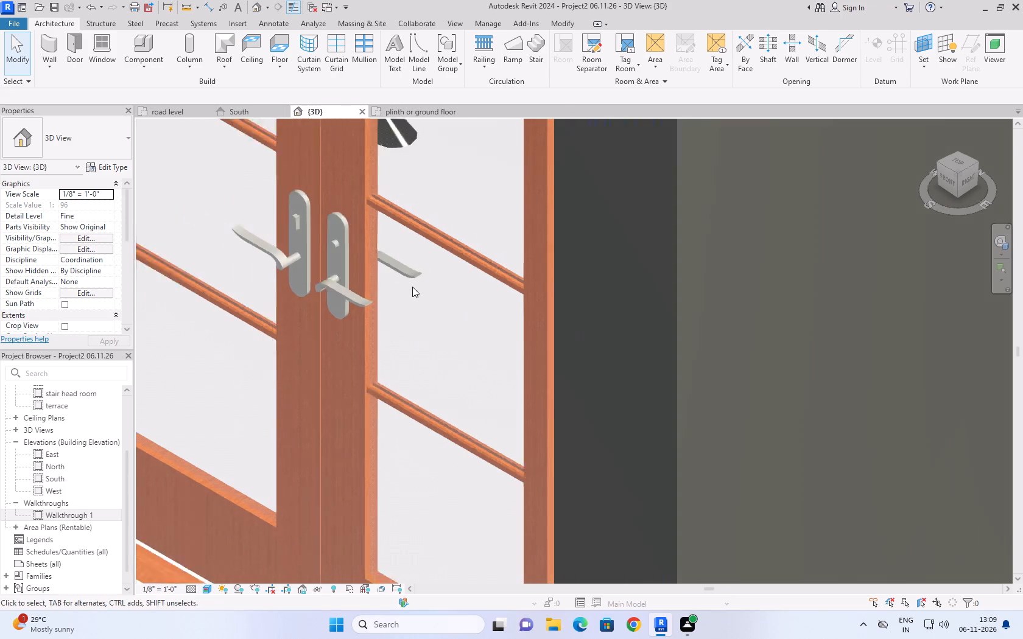
pyautogui.scroll(-14, 412, 287)
pyautogui.click(505, 338)
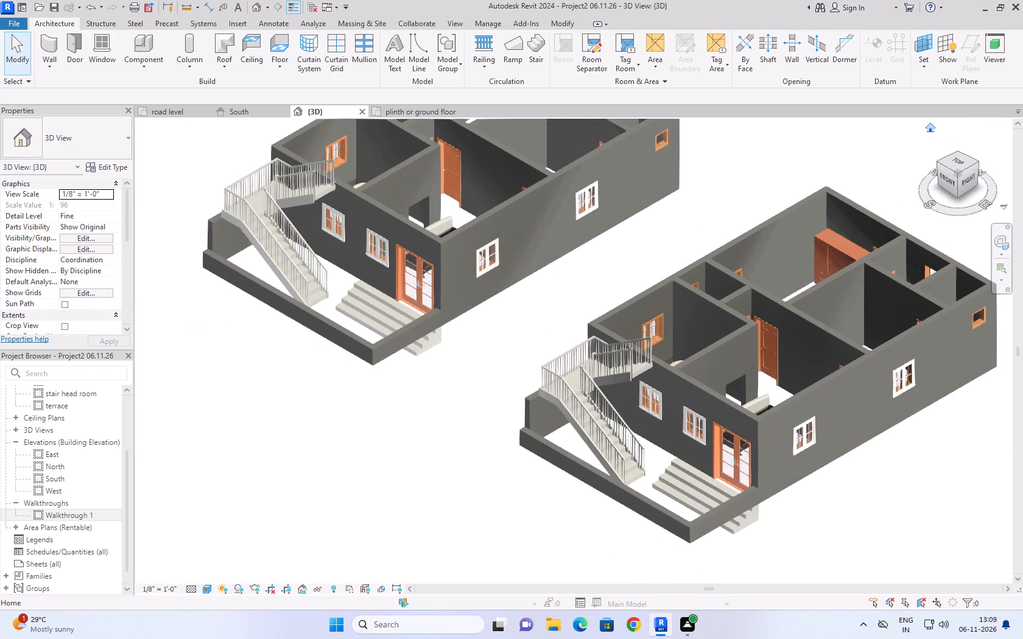
# Examine the original and copied houses from the home orientation, looking closer at the copied house's front and rooms.
pyautogui.click(931, 128)
pyautogui.scroll(4, 705, 436)
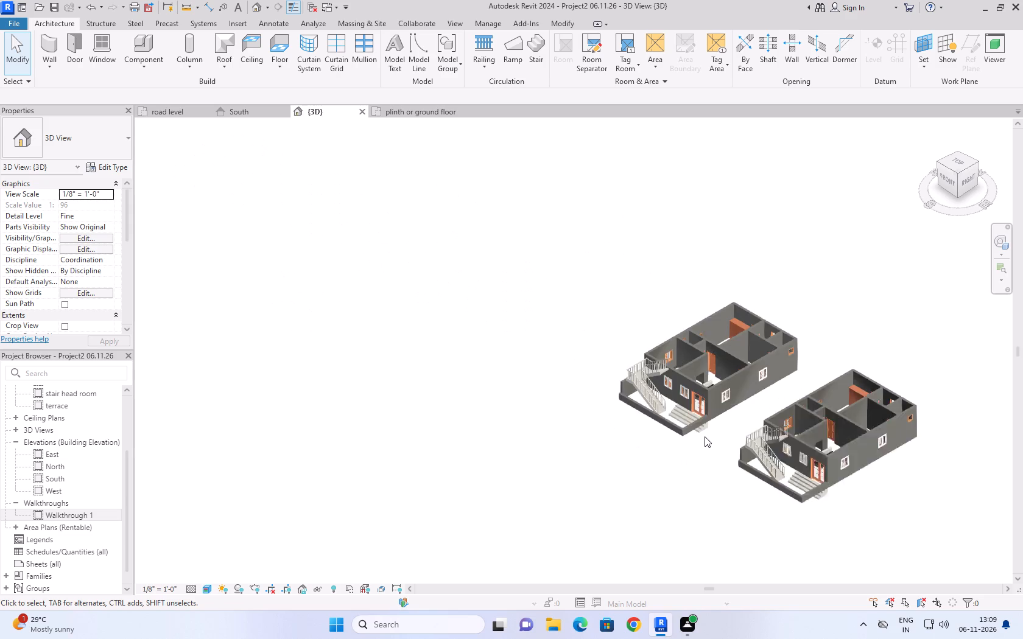
pyautogui.scroll(5, 705, 436)
pyautogui.moveTo(748, 389); pyautogui.dragTo(427, 374, button='middle')
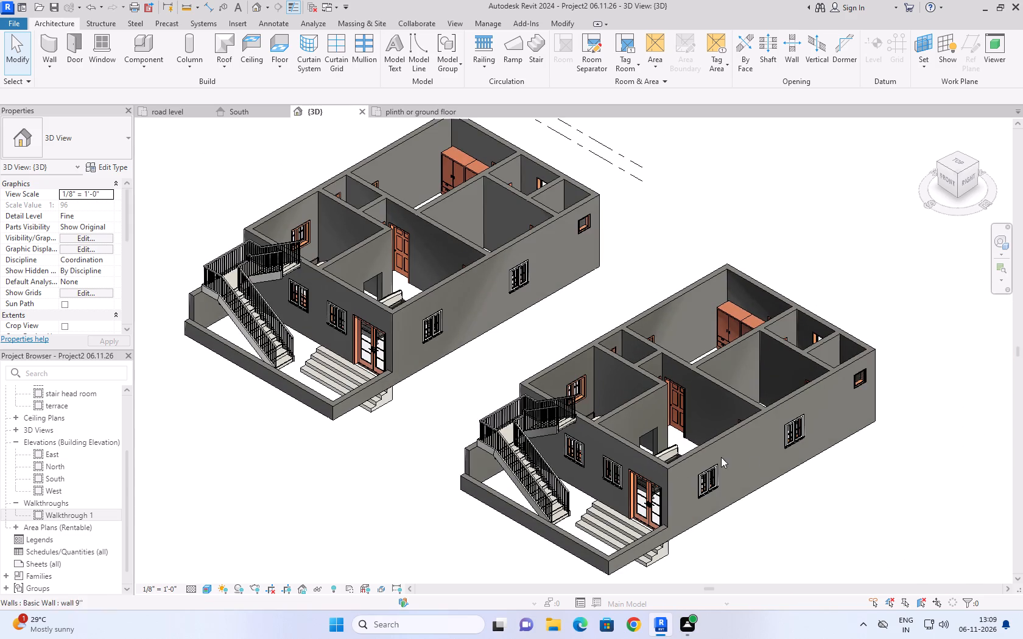
pyautogui.scroll(4, 761, 497)
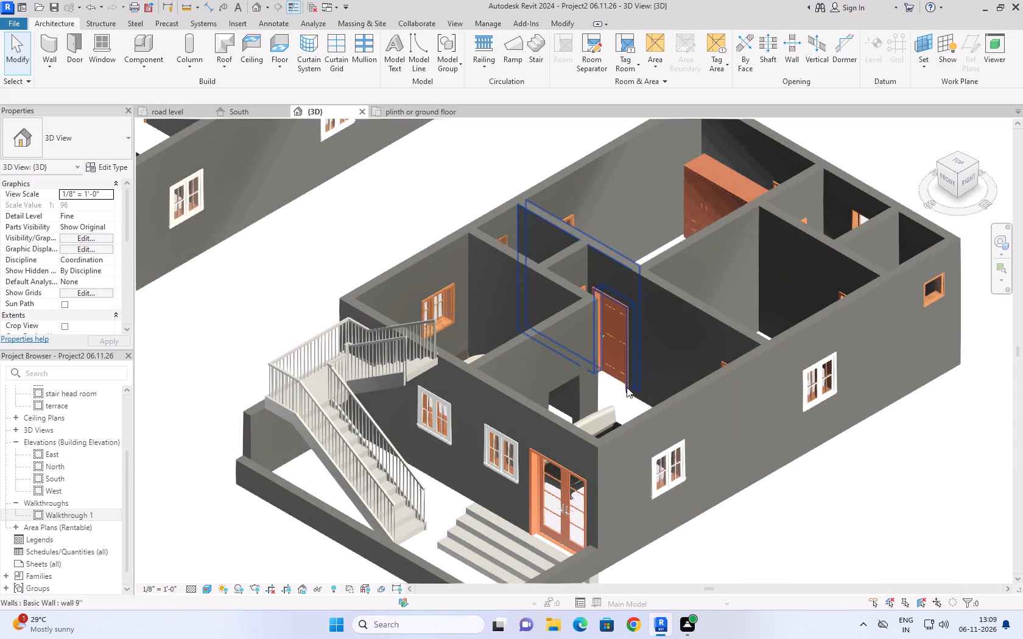
pyautogui.keyDown('shift'); pyautogui.moveTo(614, 400); pyautogui.dragTo(606, 457, button='middle'); pyautogui.keyUp('shift')
pyautogui.scroll(-4, 644, 322)
# Examine both houses from above, comparing the furniture and fixtures in their rooms.
pyautogui.keyDown('shift'); pyautogui.moveTo(715, 235); pyautogui.dragTo(716, 265, button='middle'); pyautogui.keyUp('shift')
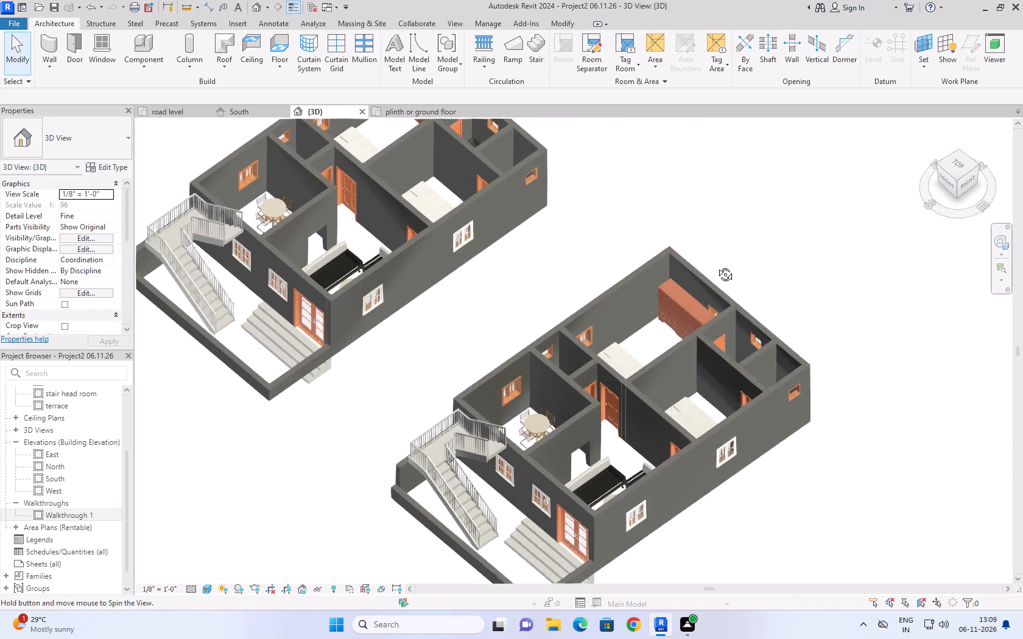
pyautogui.keyDown('shift'); pyautogui.moveTo(716, 265); pyautogui.dragTo(703, 358, button='middle'); pyautogui.keyUp('shift')
pyautogui.moveTo(697, 385); pyautogui.dragTo(741, 270, button='middle')
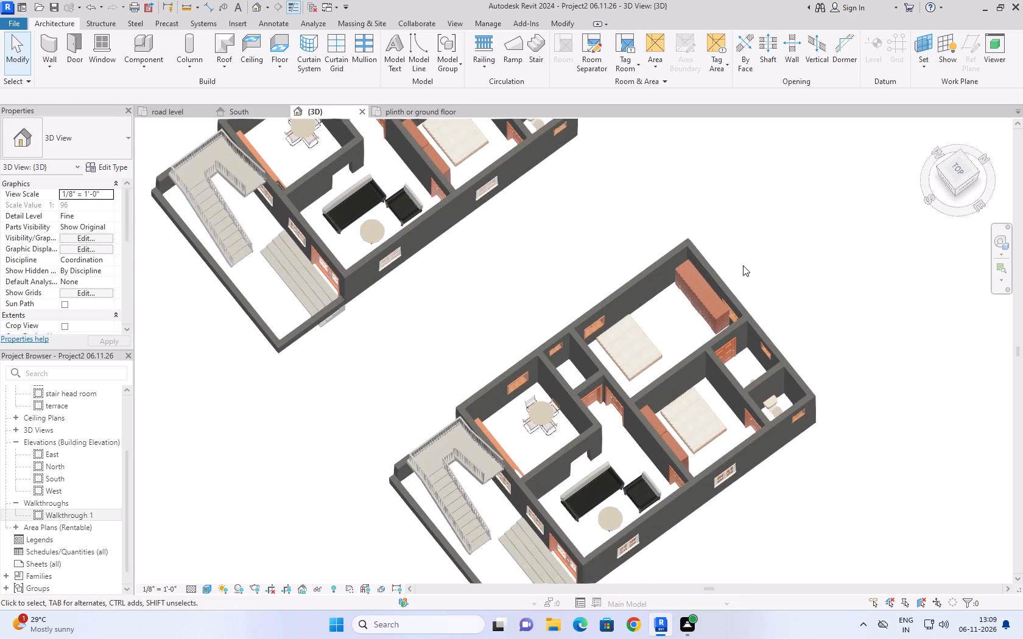
pyautogui.keyDown('shift'); pyautogui.moveTo(800, 275); pyautogui.dragTo(782, 377, button='middle'); pyautogui.keyUp('shift')
pyautogui.scroll(-3, 683, 251)
pyautogui.scroll(2, 622, 524)
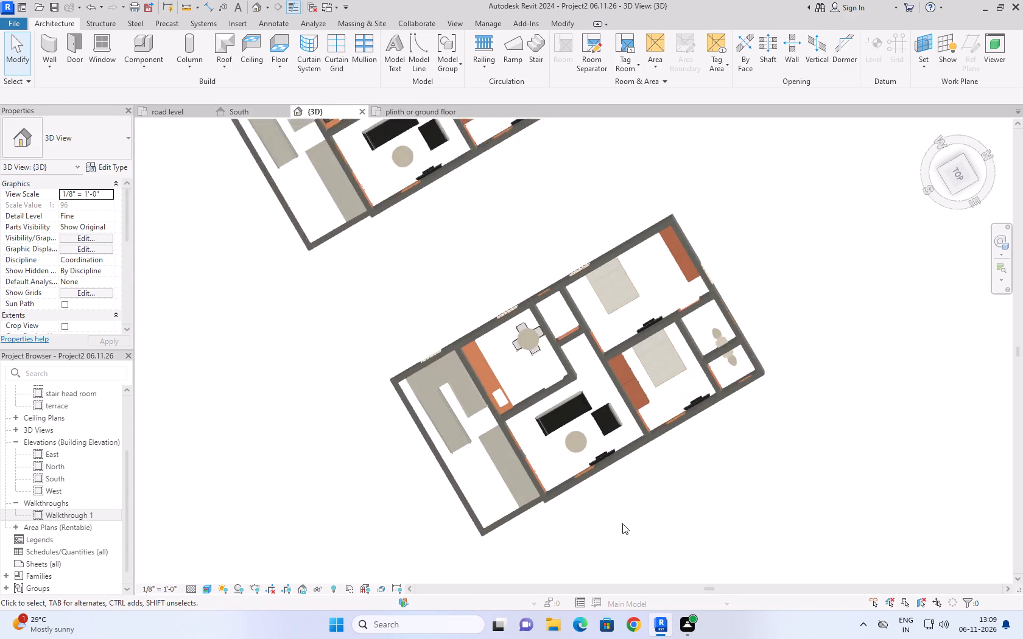
pyautogui.scroll(1, 622, 523)
pyautogui.scroll(2, 592, 469)
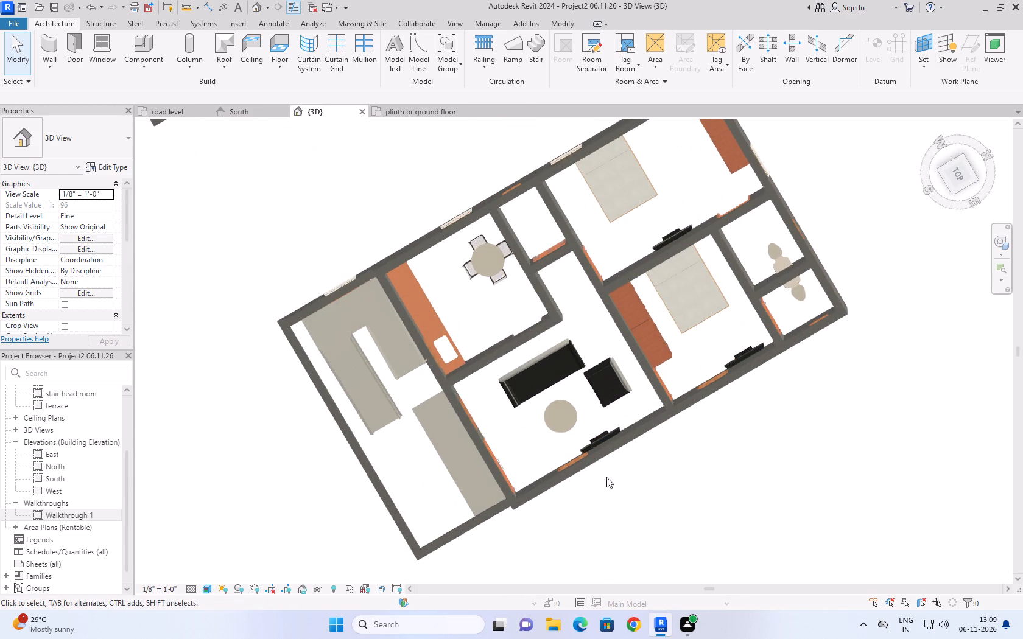
pyautogui.scroll(1, 422, 306)
pyautogui.scroll(-6, 422, 307)
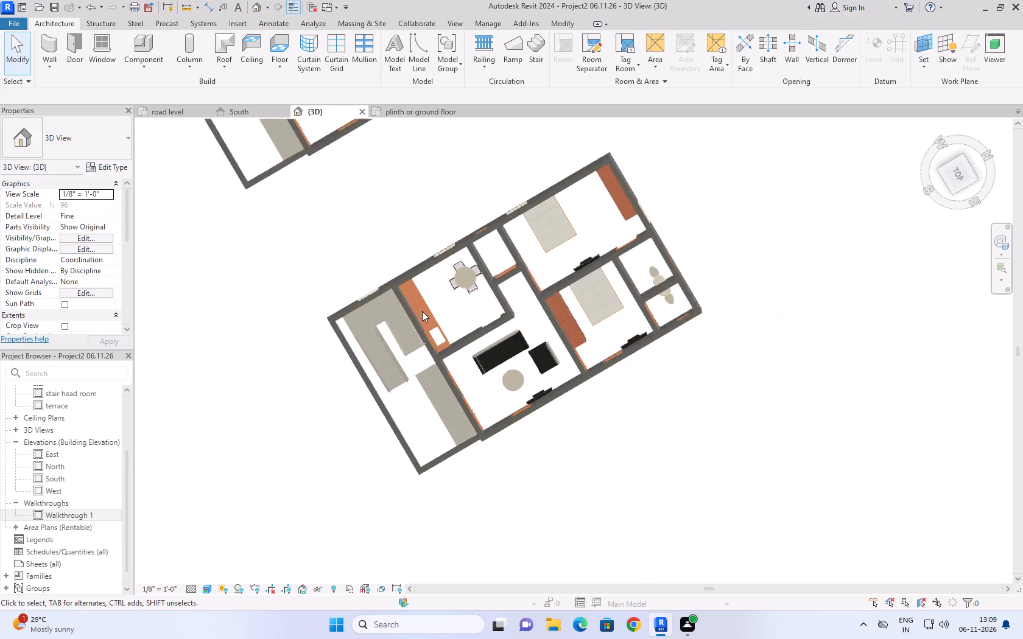
pyautogui.scroll(-2, 422, 311)
pyautogui.scroll(3, 332, 151)
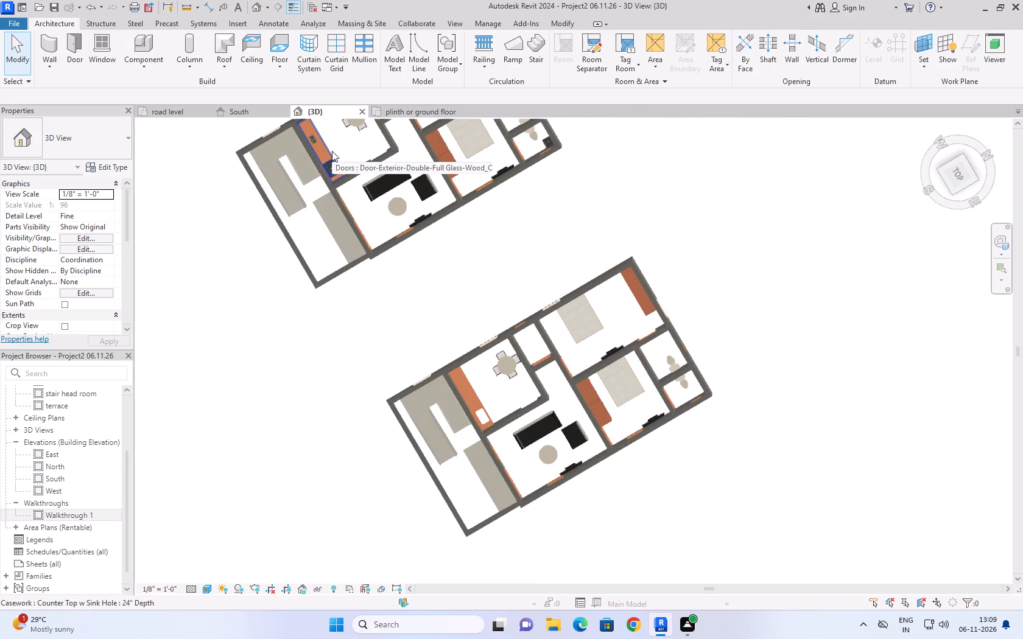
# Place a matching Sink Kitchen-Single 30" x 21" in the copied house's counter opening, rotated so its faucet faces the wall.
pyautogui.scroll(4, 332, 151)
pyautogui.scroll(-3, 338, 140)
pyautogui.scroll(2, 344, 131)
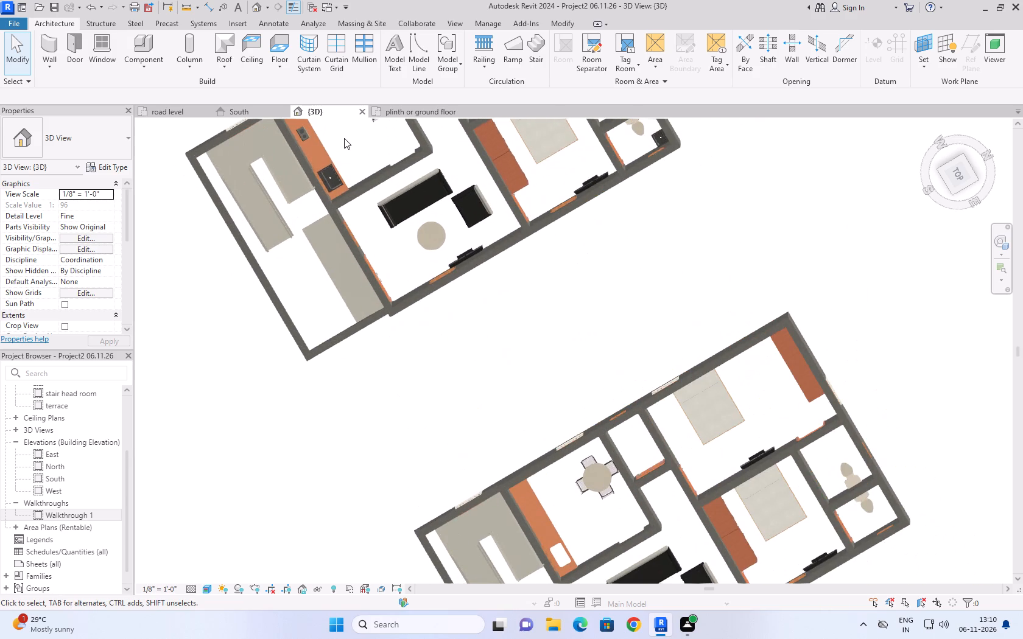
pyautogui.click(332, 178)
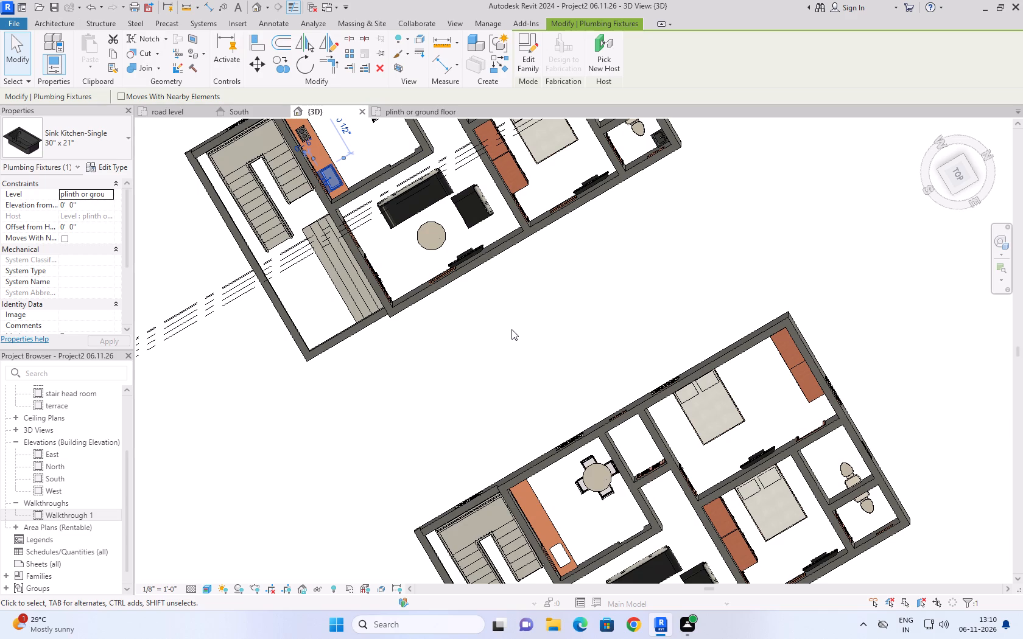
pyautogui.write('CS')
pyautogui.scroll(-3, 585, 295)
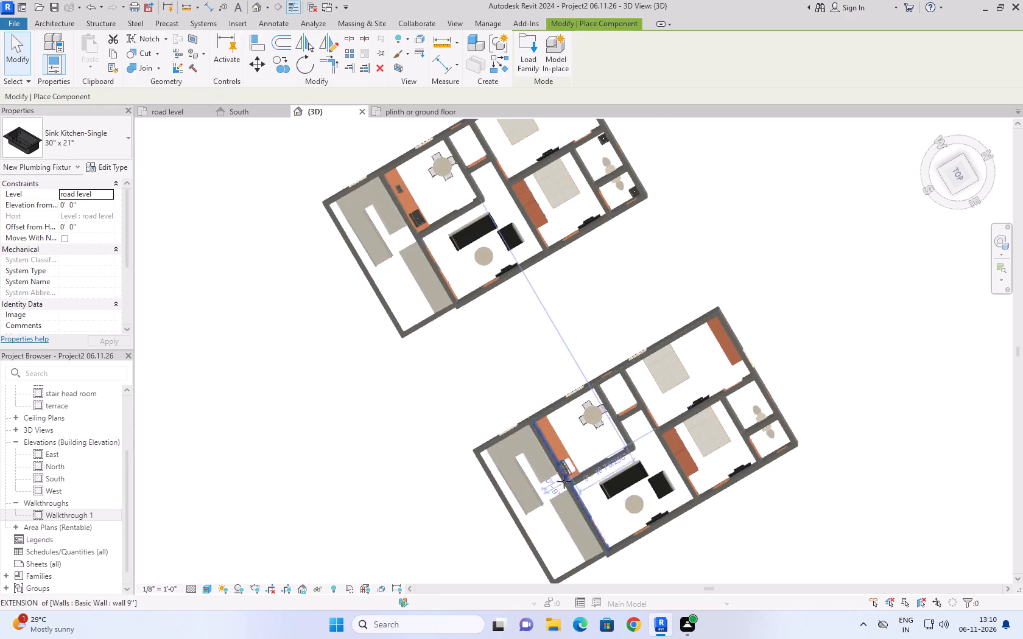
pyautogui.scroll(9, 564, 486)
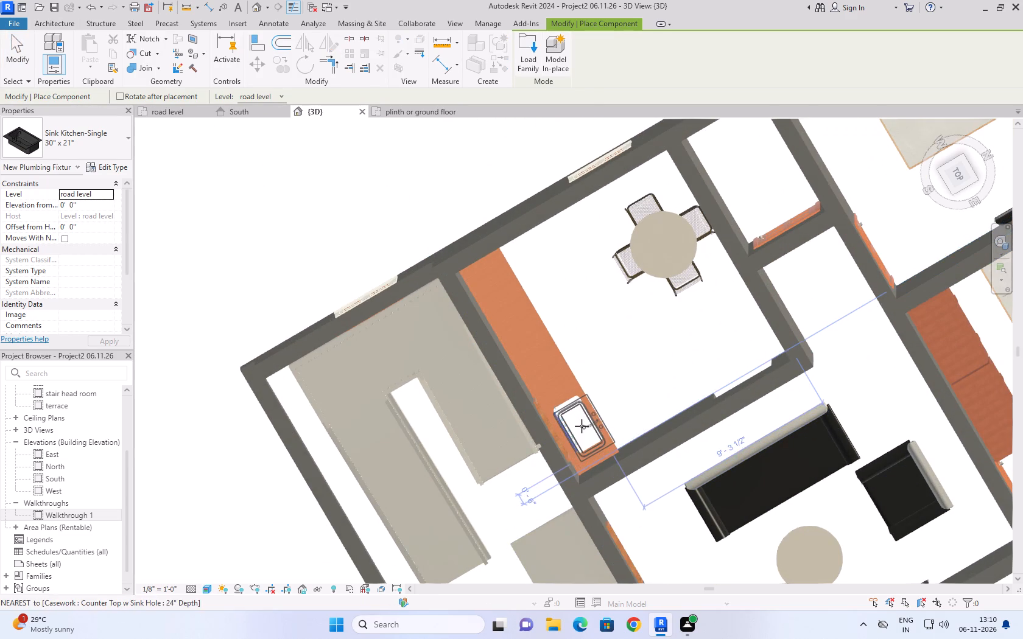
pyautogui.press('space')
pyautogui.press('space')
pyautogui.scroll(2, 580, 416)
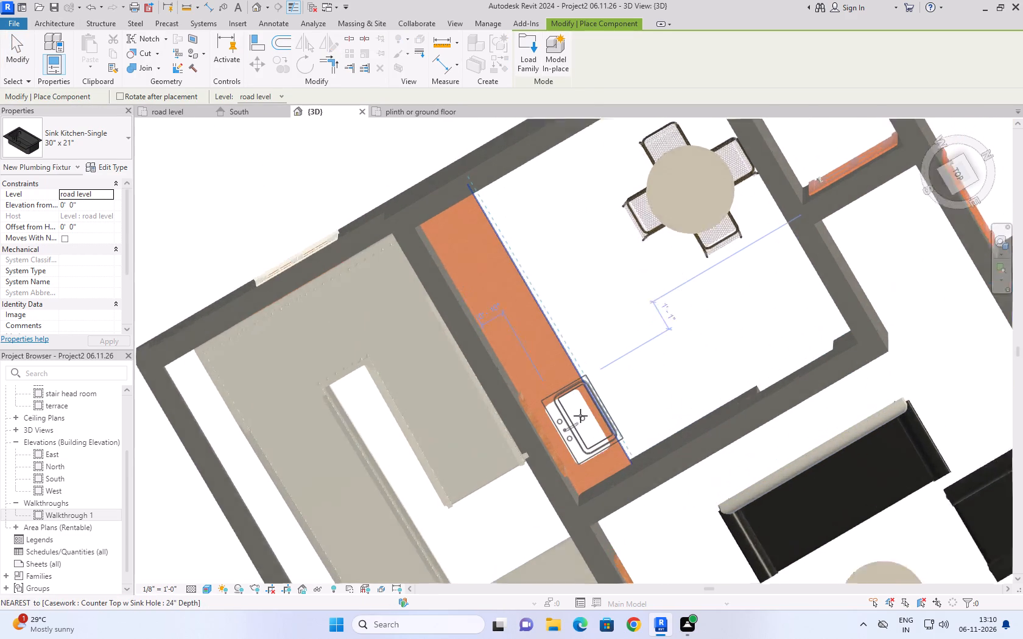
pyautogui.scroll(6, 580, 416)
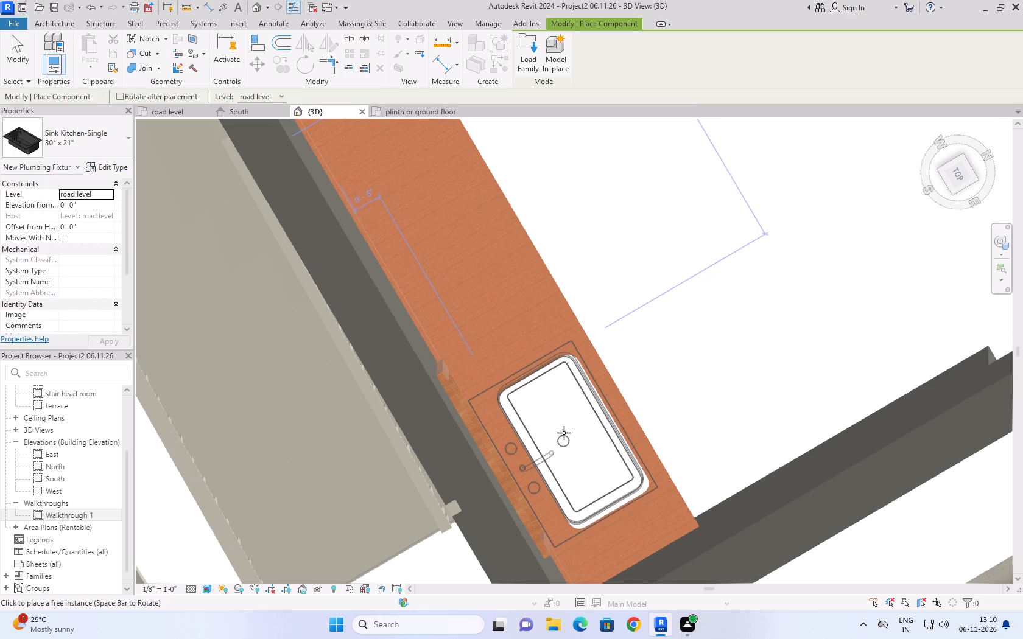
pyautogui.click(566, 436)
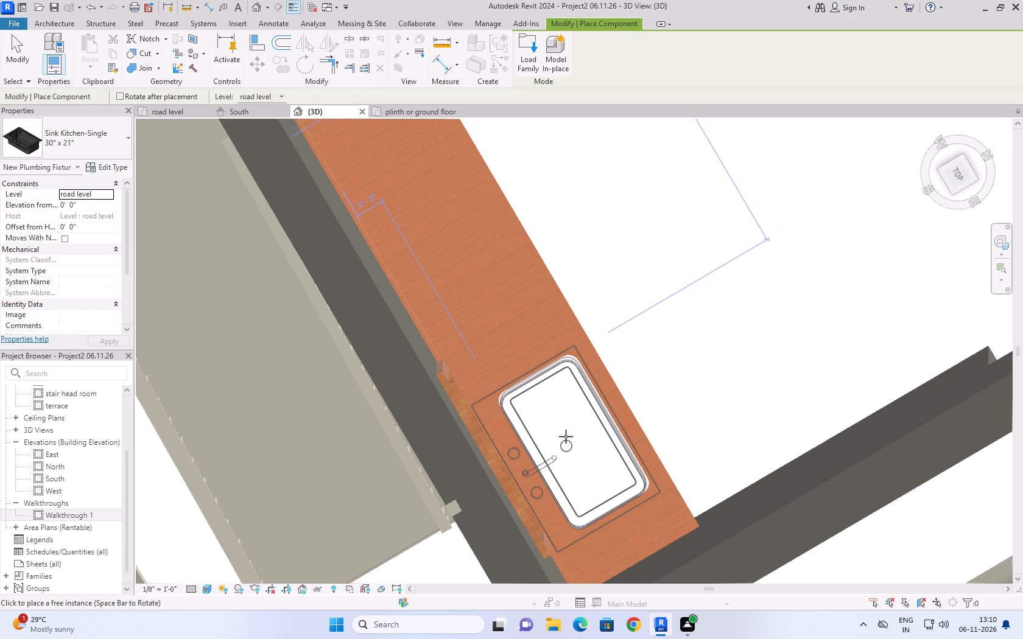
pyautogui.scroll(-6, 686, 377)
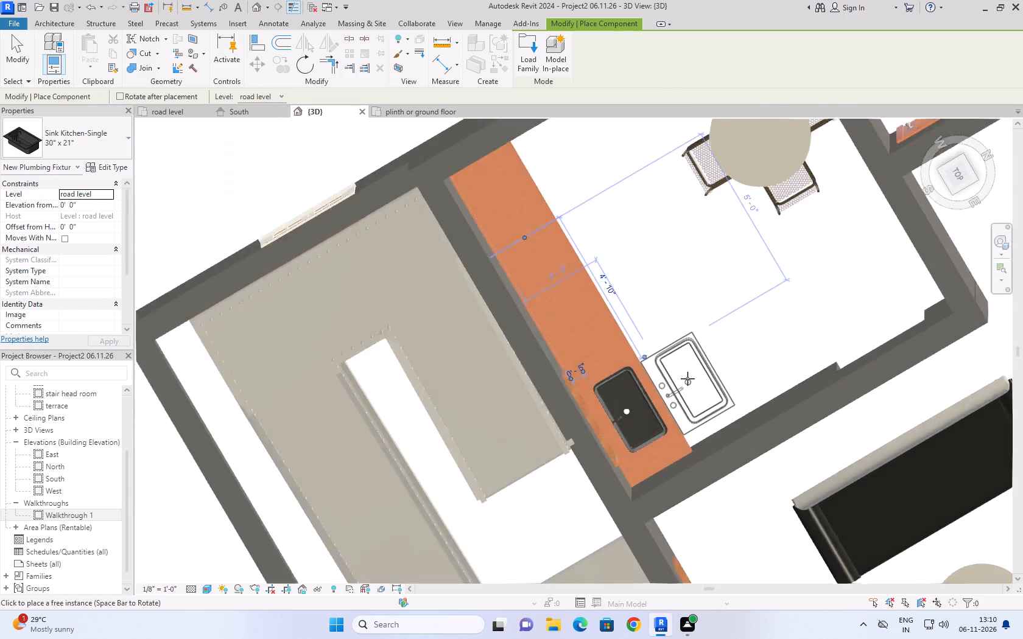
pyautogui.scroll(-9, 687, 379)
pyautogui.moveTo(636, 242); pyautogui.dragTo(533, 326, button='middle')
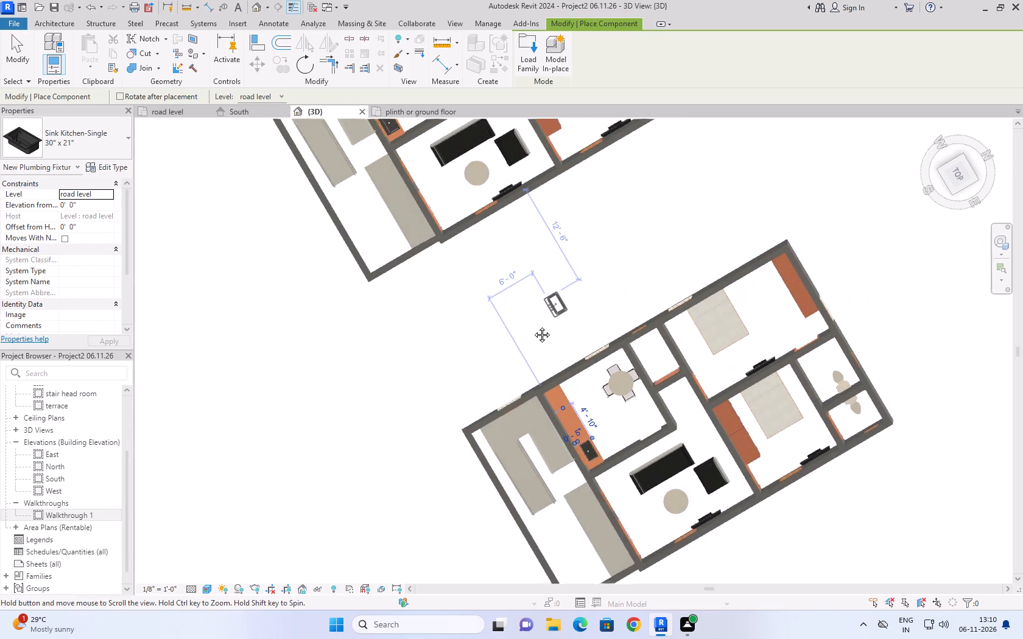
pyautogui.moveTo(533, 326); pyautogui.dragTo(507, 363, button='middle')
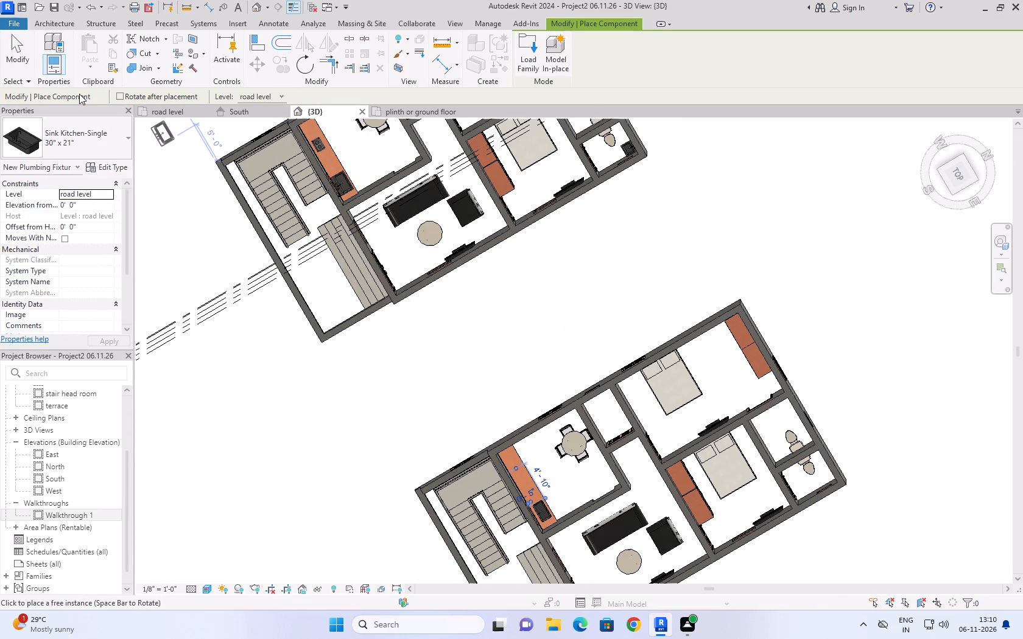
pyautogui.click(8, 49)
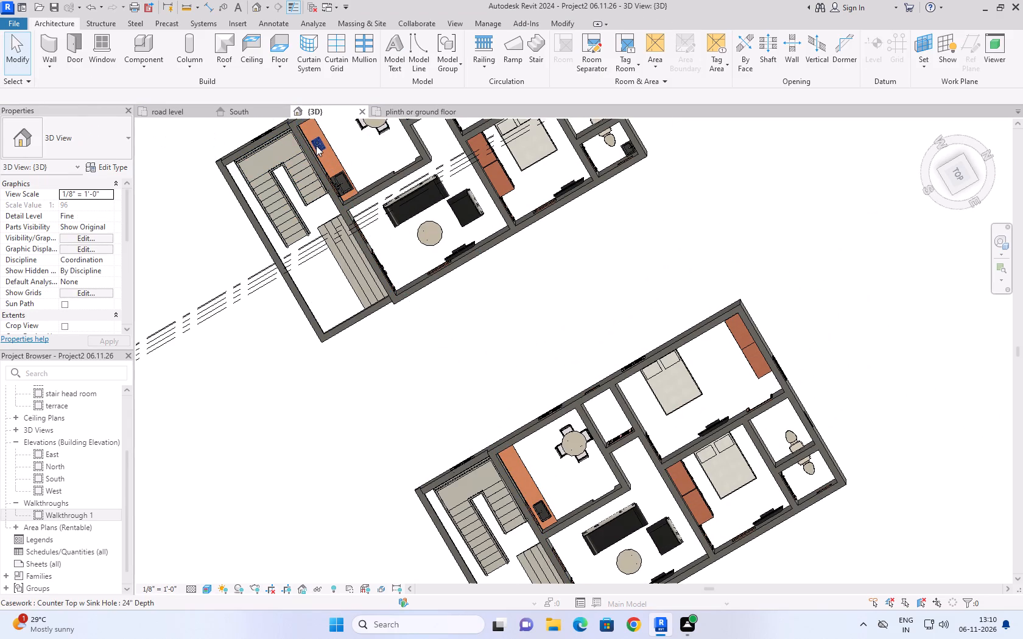
# Place a matching Cook Top-2 Unit 12" x 18", rotated to suit the counter, near the outer-wall end of the copied house's kitchen counter.
pyautogui.click(316, 145)
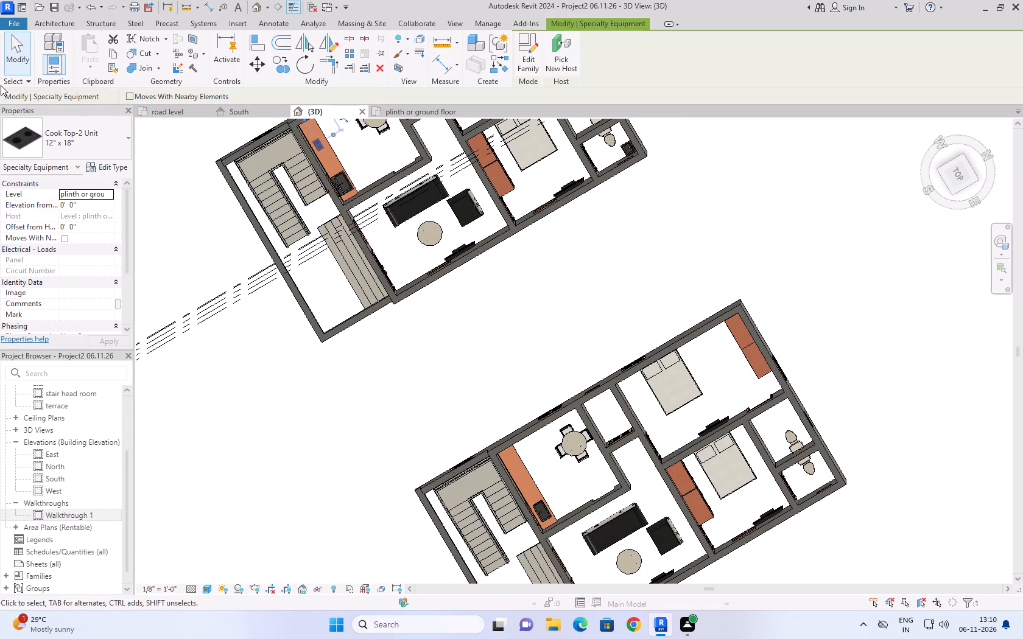
pyautogui.press('c')
pyautogui.press('s')
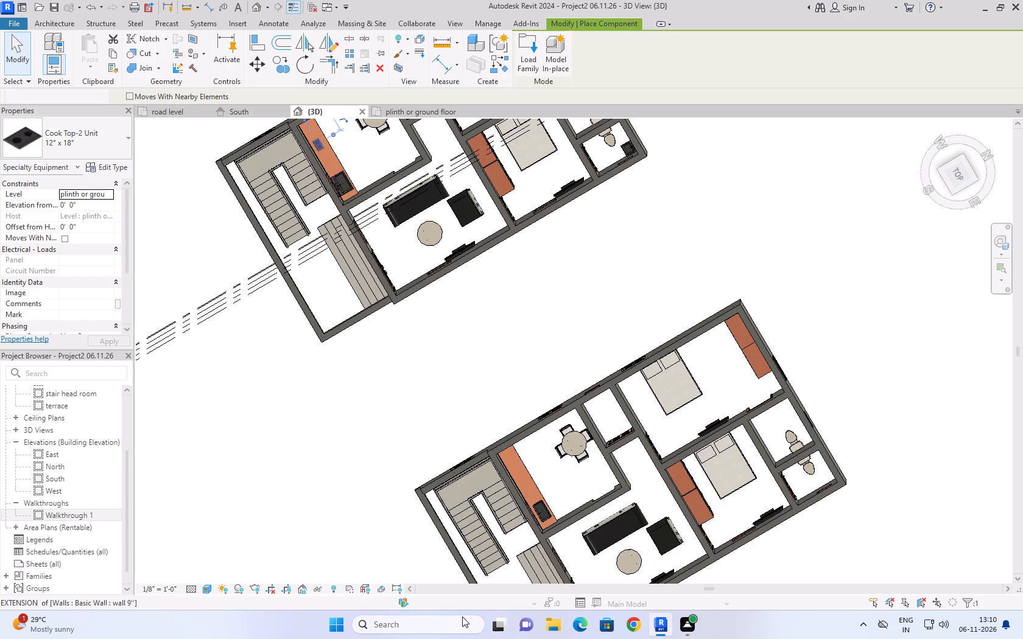
pyautogui.scroll(-4, 614, 452)
pyautogui.scroll(10, 571, 480)
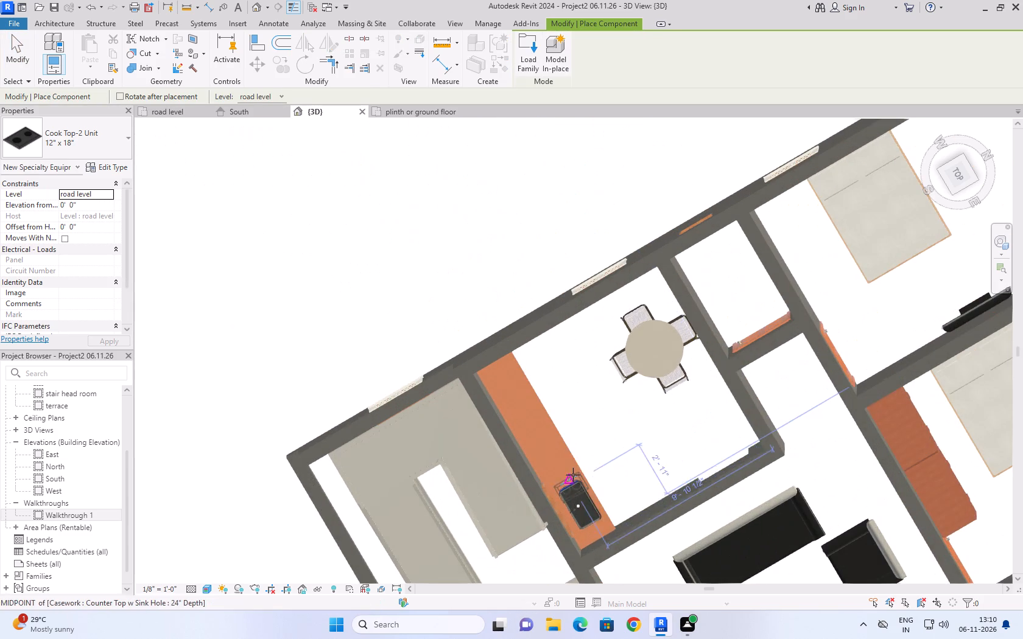
pyautogui.press('space')
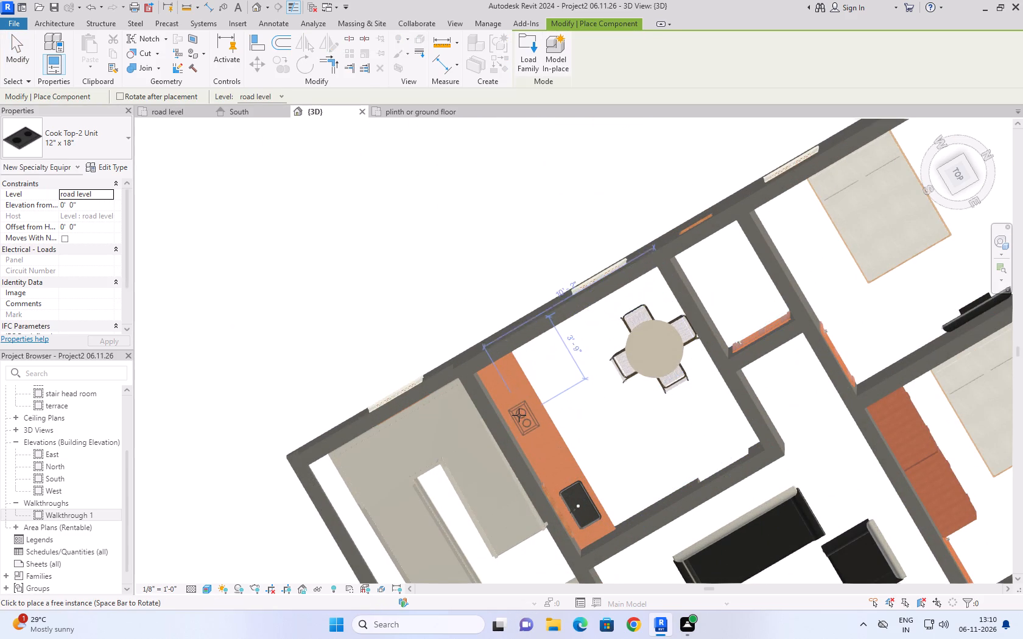
pyautogui.click(519, 408)
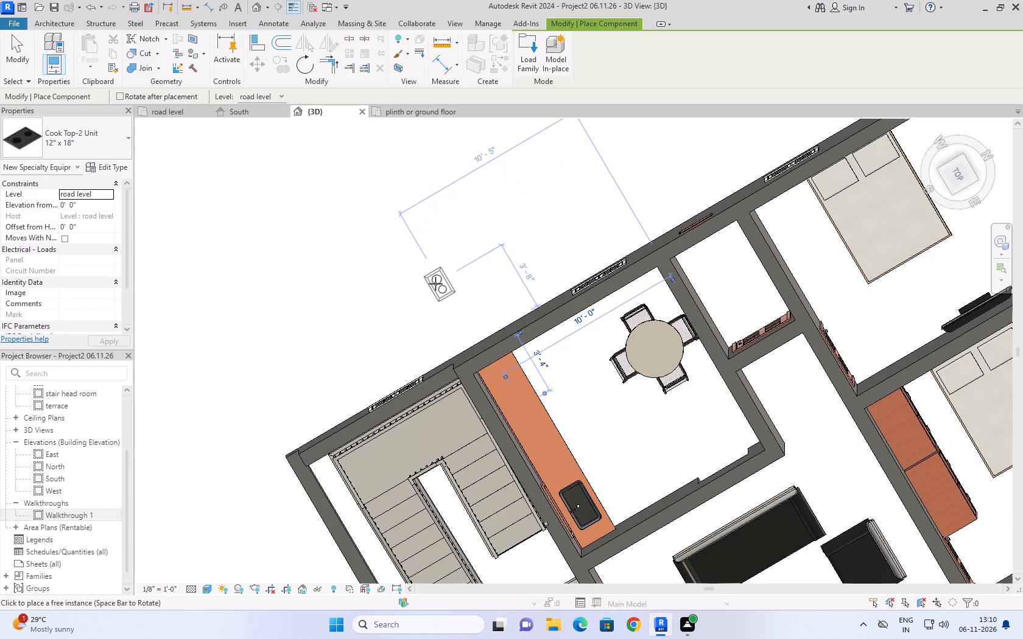
# Compare the original and copied houses in the ground floor and road level plans, checking the kitchens against the reference drawing.
pyautogui.click(432, 113)
pyautogui.scroll(8, 532, 354)
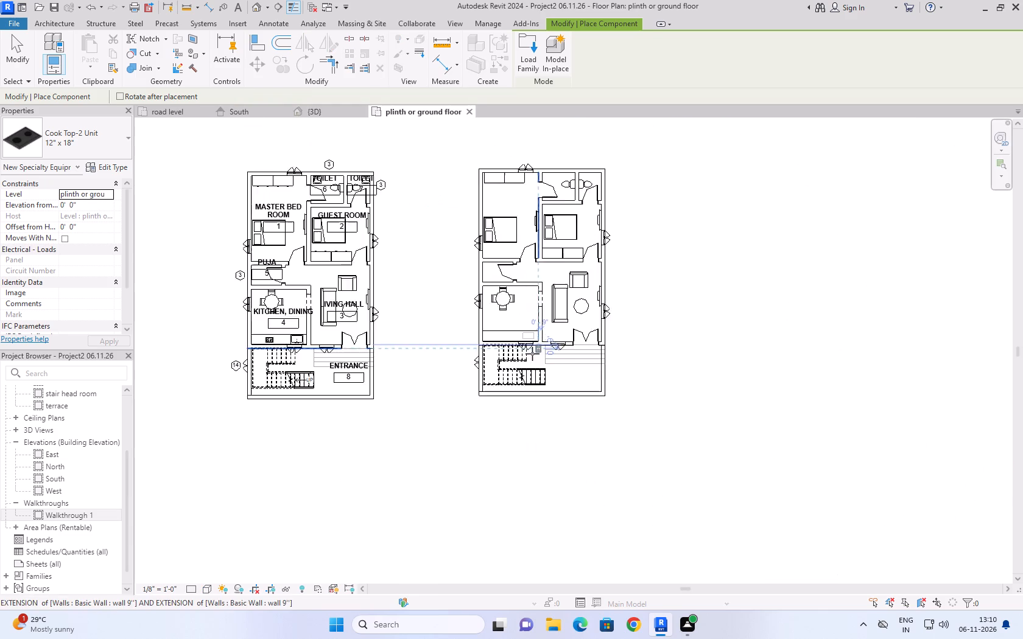
pyautogui.scroll(4, 532, 354)
pyautogui.scroll(-4, 605, 326)
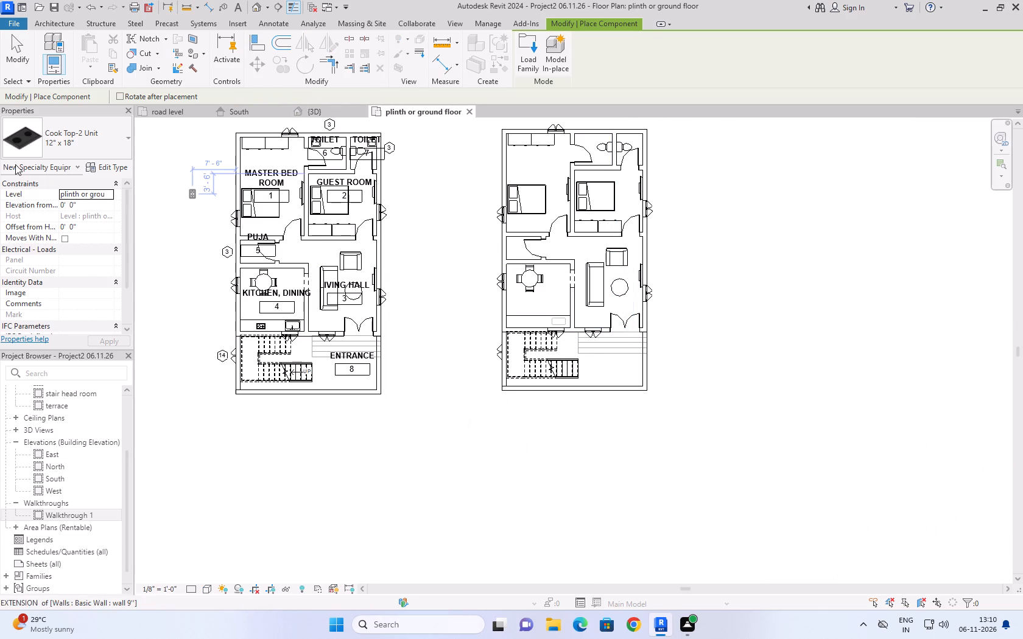
pyautogui.click(26, 51)
pyautogui.scroll(-3, 396, 332)
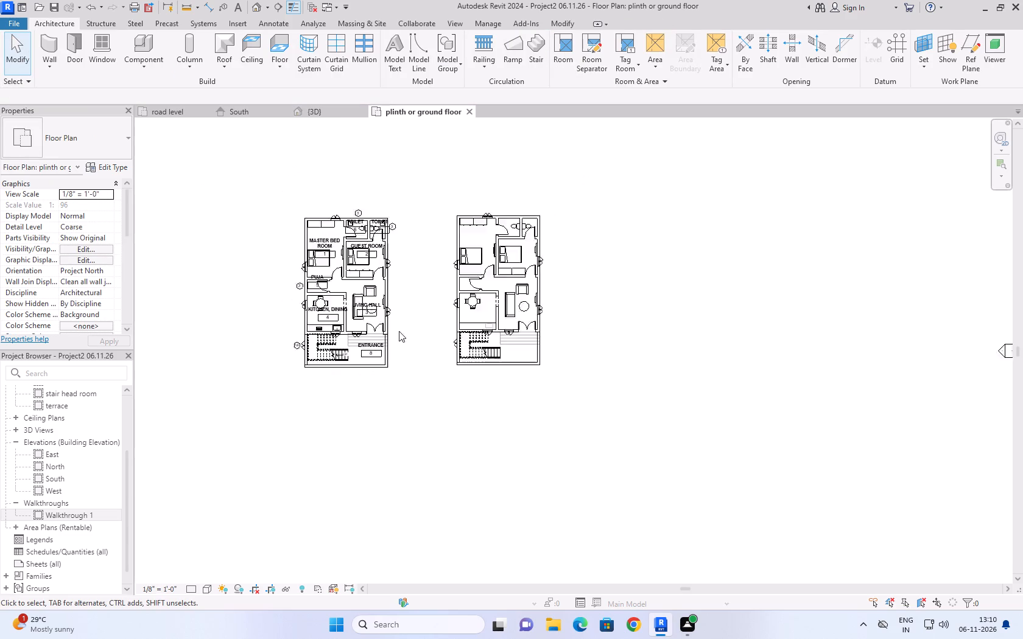
pyautogui.scroll(-15, 399, 331)
pyautogui.click(163, 108)
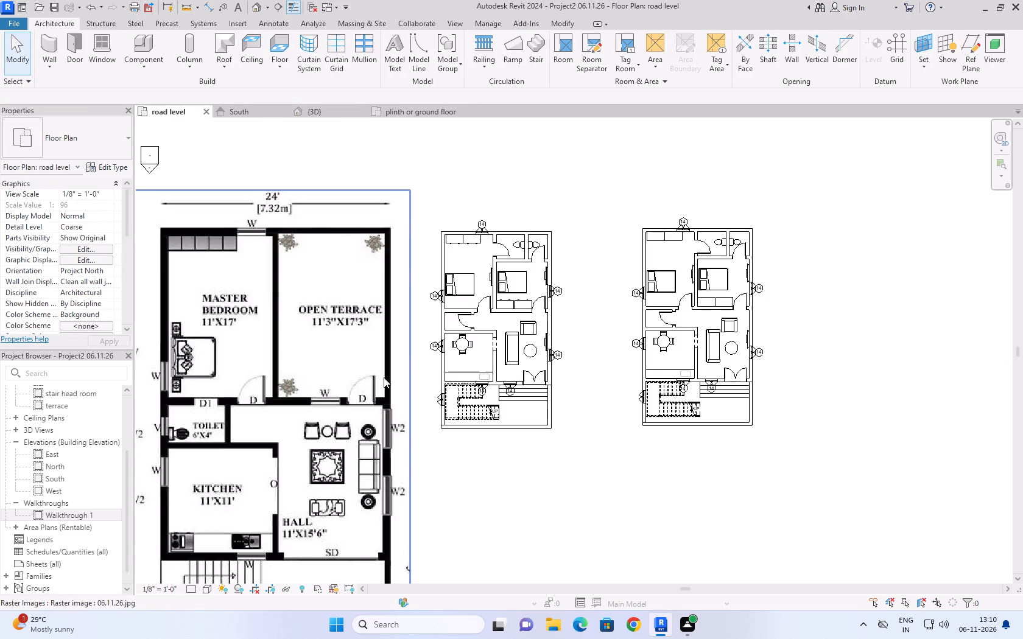
pyautogui.scroll(-6, 411, 380)
pyautogui.scroll(4, 454, 442)
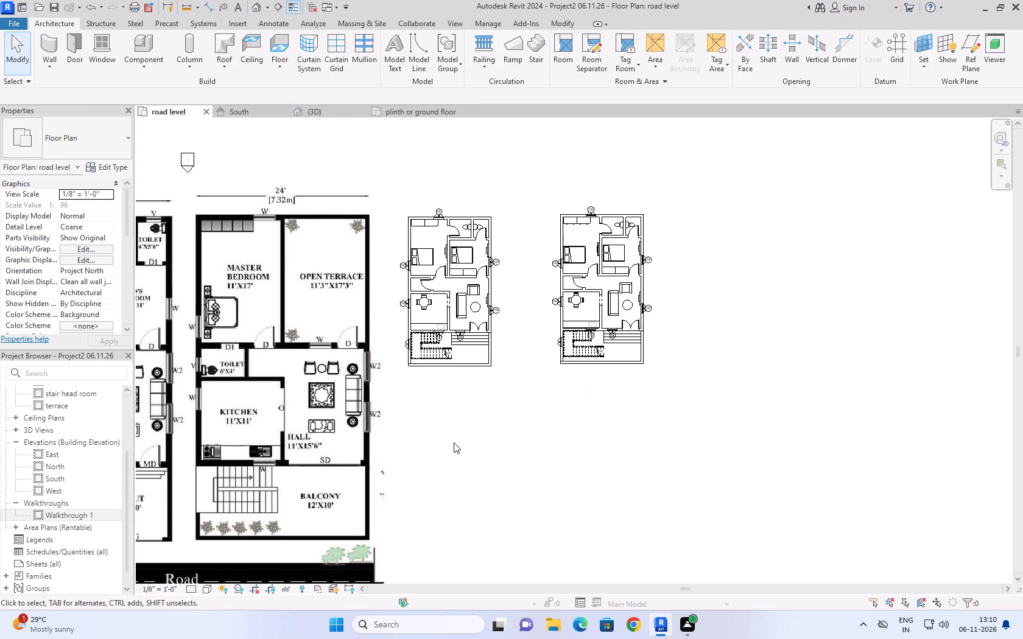
pyautogui.scroll(-4, 454, 442)
pyautogui.scroll(1, 454, 442)
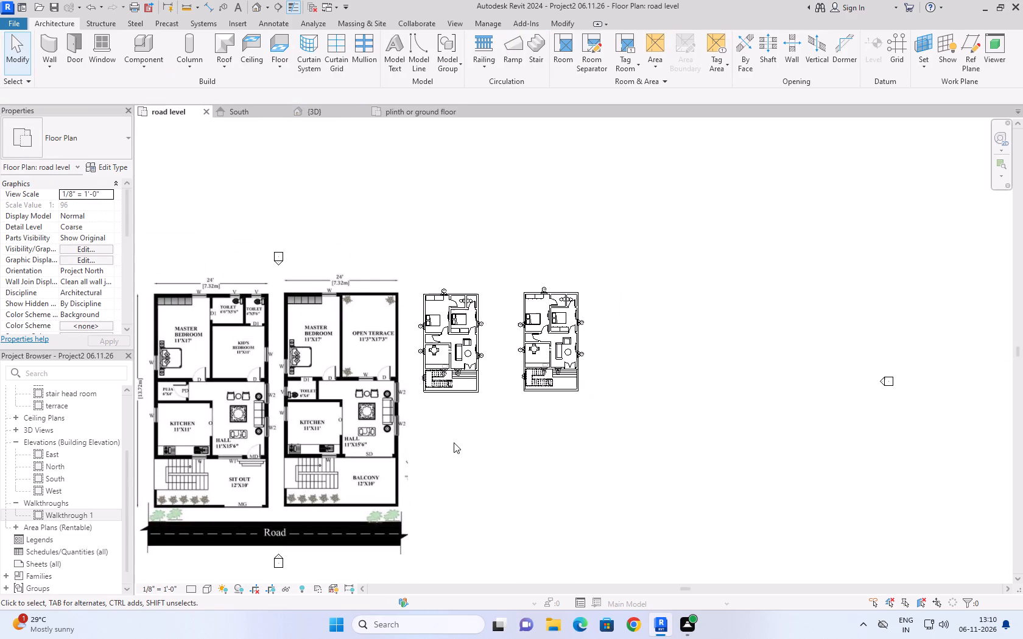
pyautogui.click(422, 117)
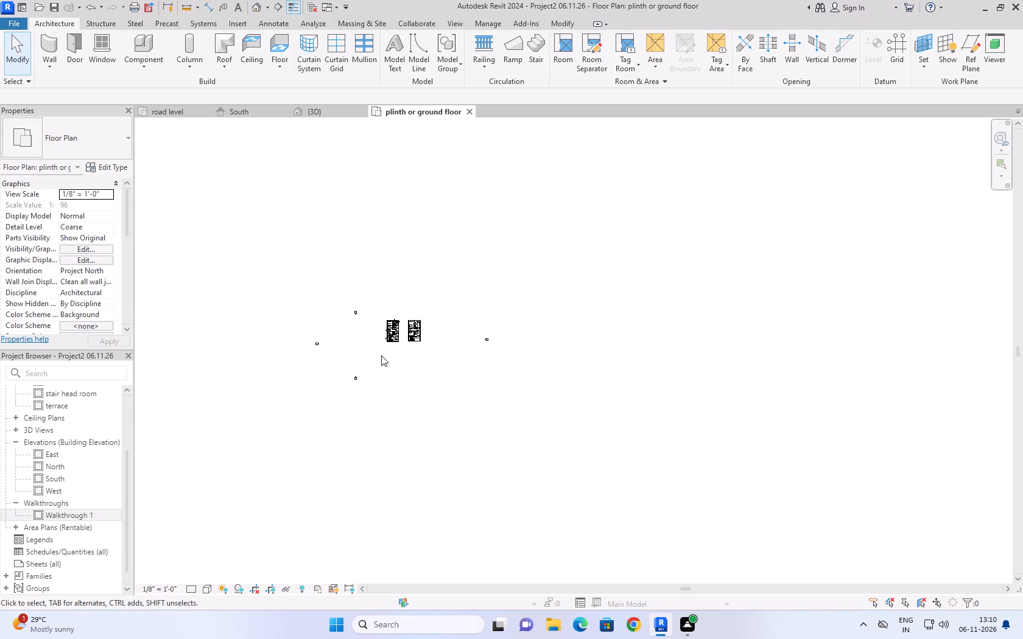
pyautogui.scroll(7, 409, 303)
pyautogui.scroll(5, 421, 388)
pyautogui.scroll(8, 373, 406)
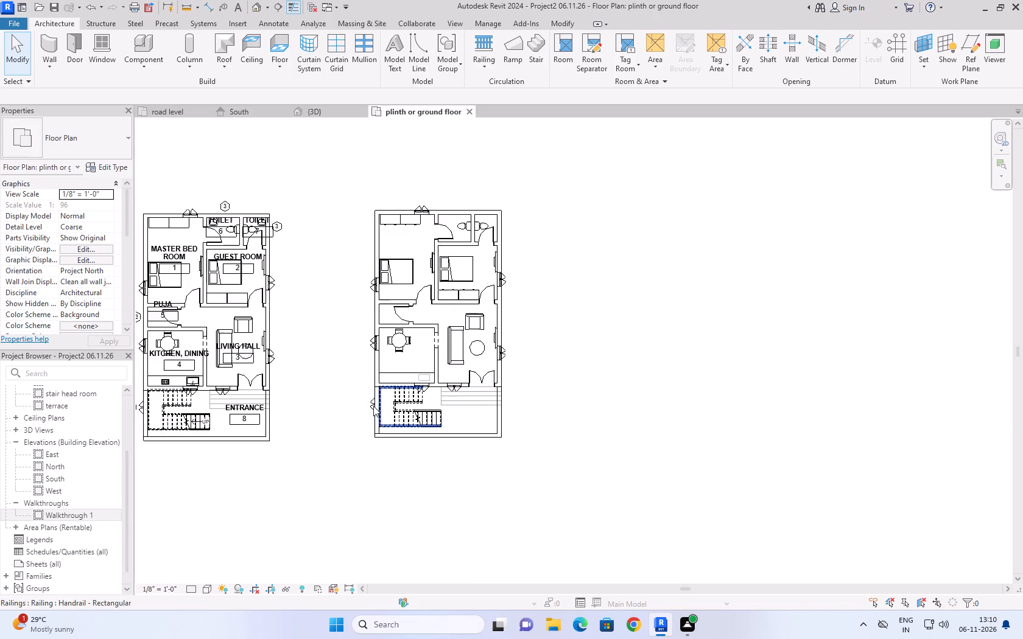
pyautogui.scroll(1, 373, 406)
pyautogui.scroll(-4, 373, 406)
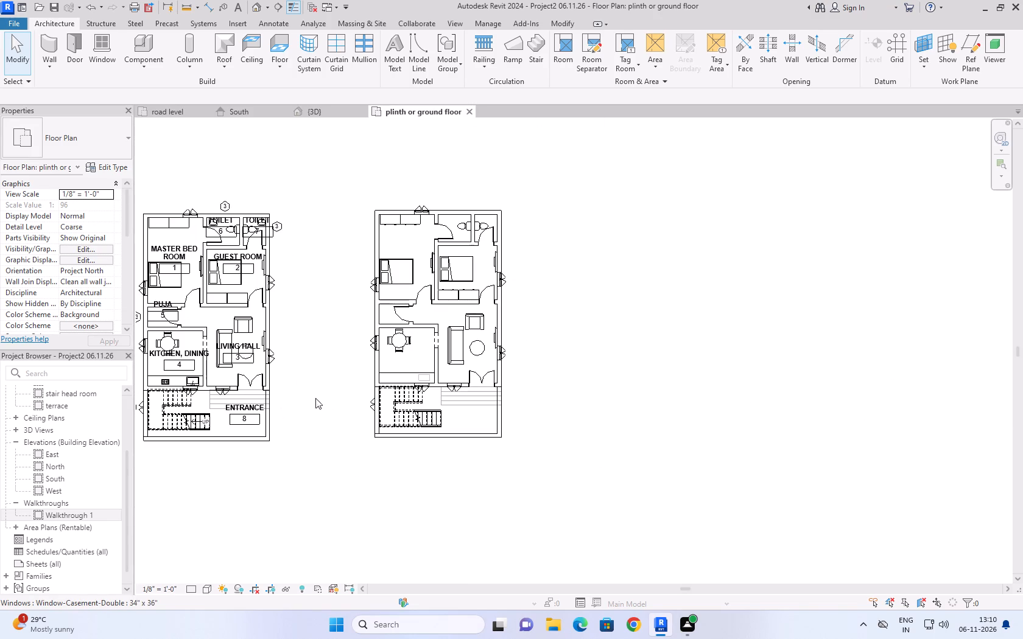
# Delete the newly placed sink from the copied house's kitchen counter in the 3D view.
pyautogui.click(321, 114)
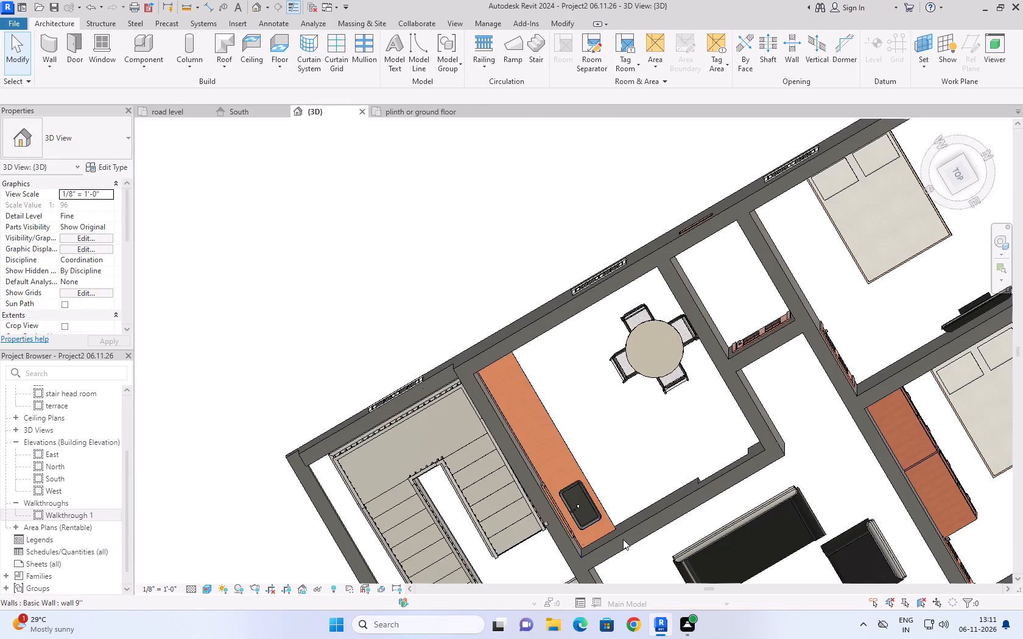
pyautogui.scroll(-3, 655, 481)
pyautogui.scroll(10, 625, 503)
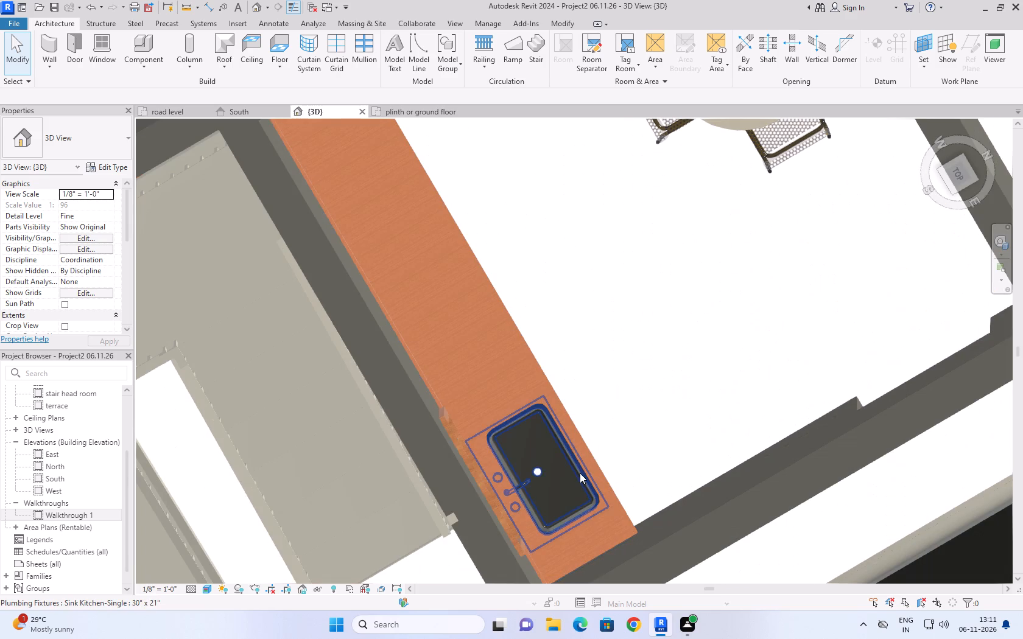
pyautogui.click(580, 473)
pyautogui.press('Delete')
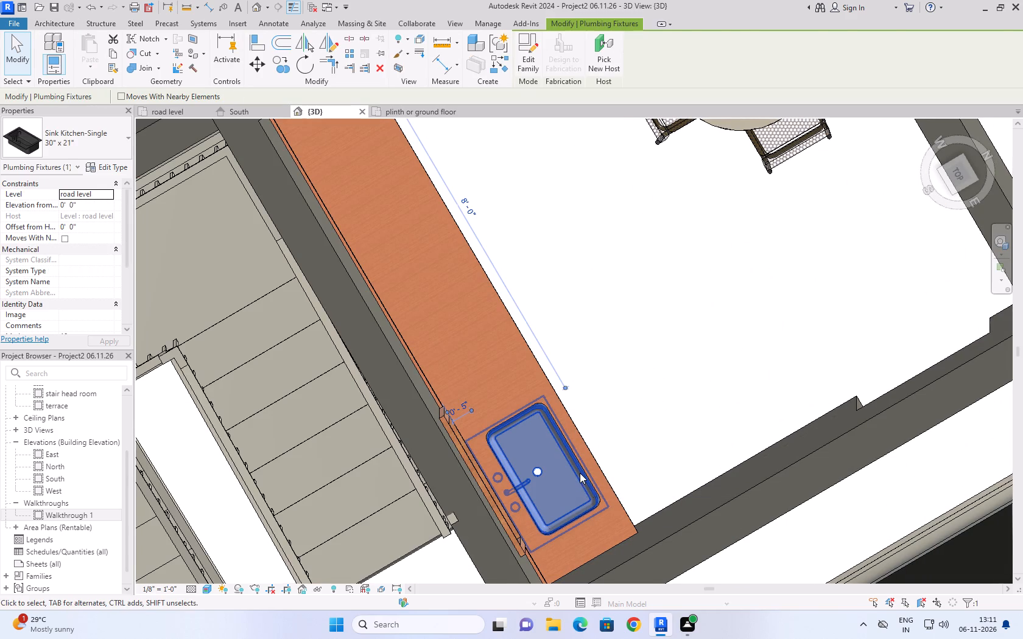
# Examine the original and copied houses from above and from the rear, comparing their rooms, furniture and kitchen counters.
pyautogui.keyDown('shift'); pyautogui.moveTo(709, 425); pyautogui.dragTo(672, 409, button='middle'); pyautogui.keyUp('shift')
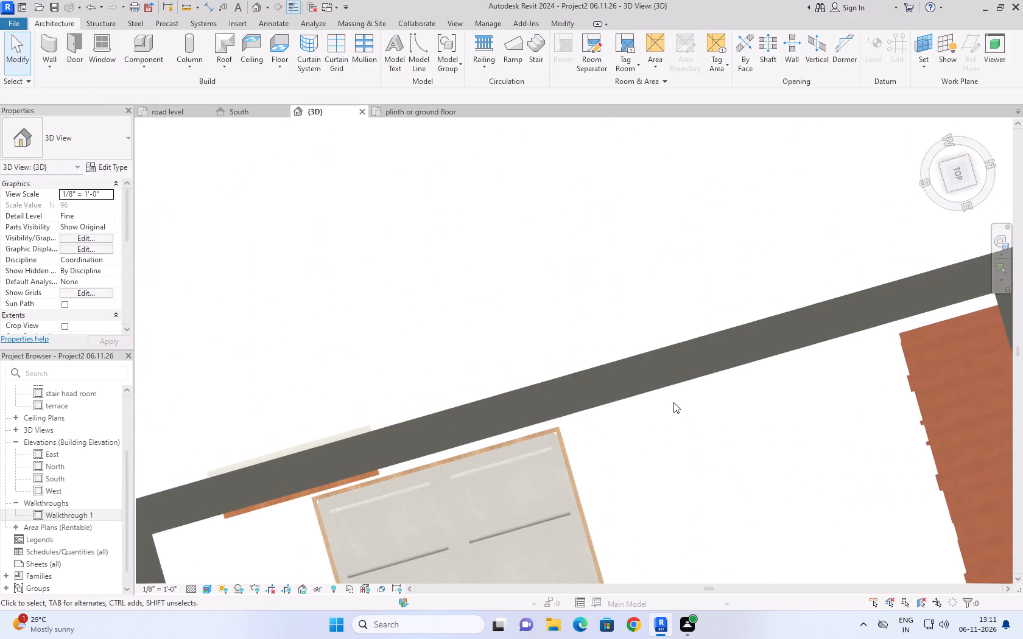
pyautogui.scroll(-14, 691, 388)
pyautogui.keyDown('shift'); pyautogui.moveTo(821, 432); pyautogui.dragTo(705, 360, button='middle'); pyautogui.keyUp('shift')
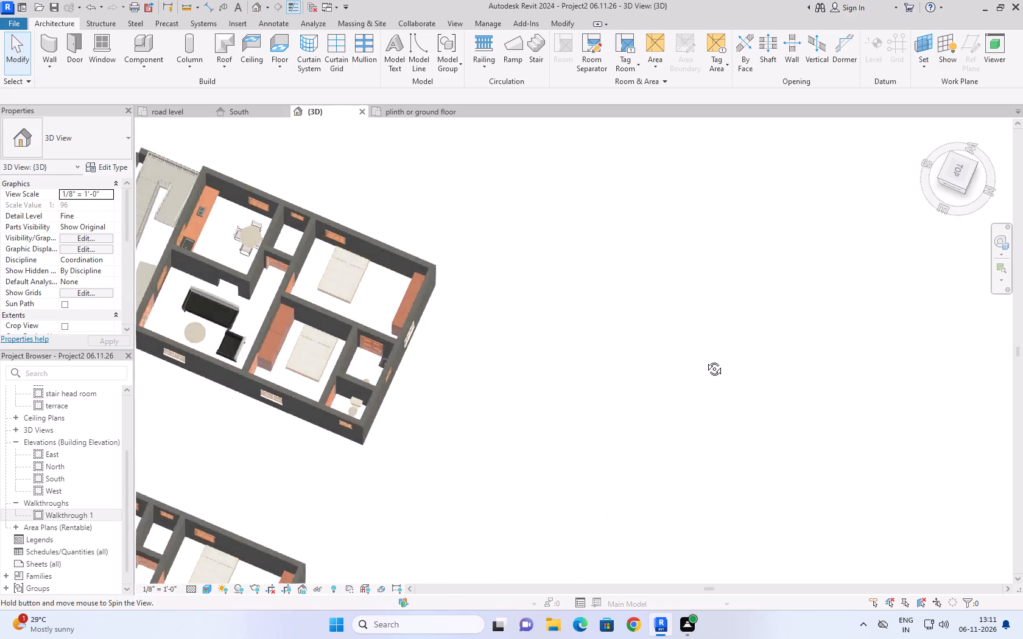
pyautogui.keyDown('shift'); pyautogui.moveTo(705, 360); pyautogui.dragTo(689, 348, button='middle'); pyautogui.keyUp('shift')
pyautogui.moveTo(401, 473); pyautogui.dragTo(724, 313, button='middle')
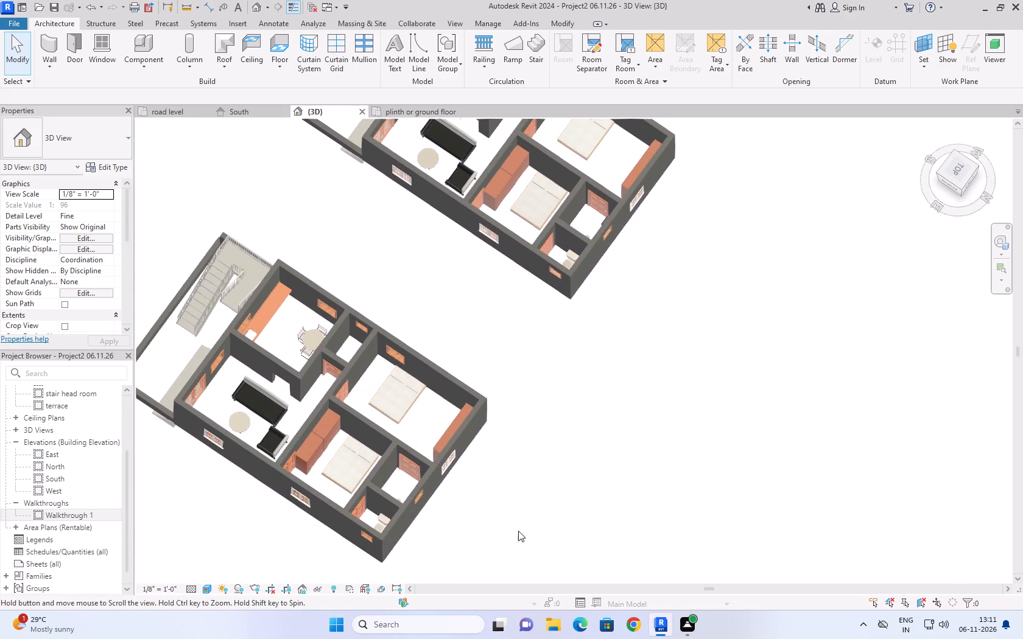
pyautogui.keyDown('shift'); pyautogui.moveTo(466, 515); pyautogui.dragTo(431, 460, button='middle'); pyautogui.keyUp('shift')
pyautogui.moveTo(396, 439); pyautogui.dragTo(627, 417, button='middle')
pyautogui.scroll(1, 398, 433)
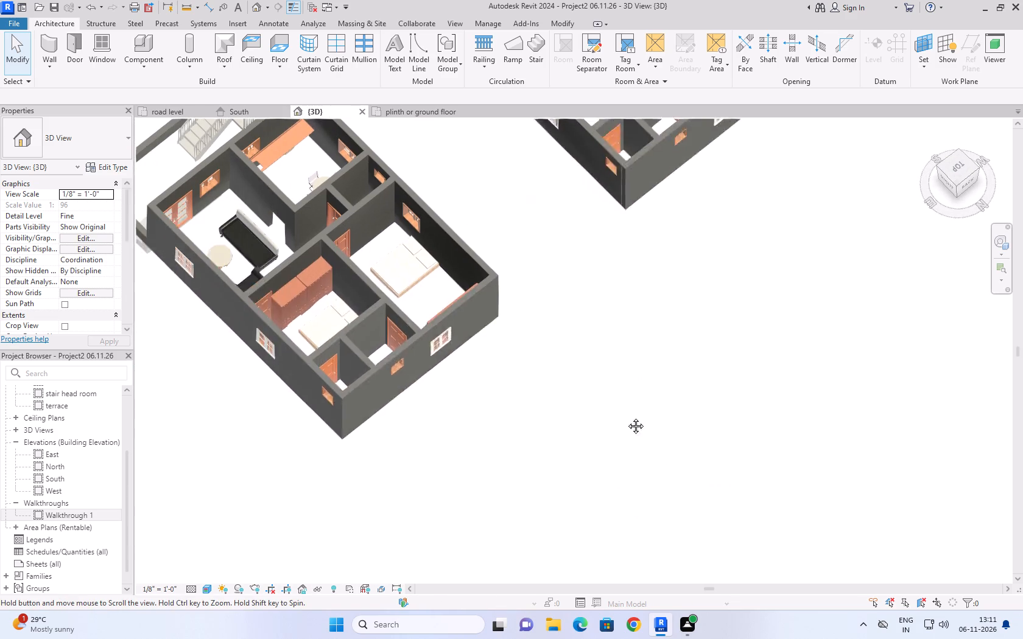
pyautogui.moveTo(627, 417); pyautogui.dragTo(738, 486, button='middle')
pyautogui.keyDown('shift'); pyautogui.moveTo(685, 525); pyautogui.dragTo(678, 516, button='middle'); pyautogui.keyUp('shift')
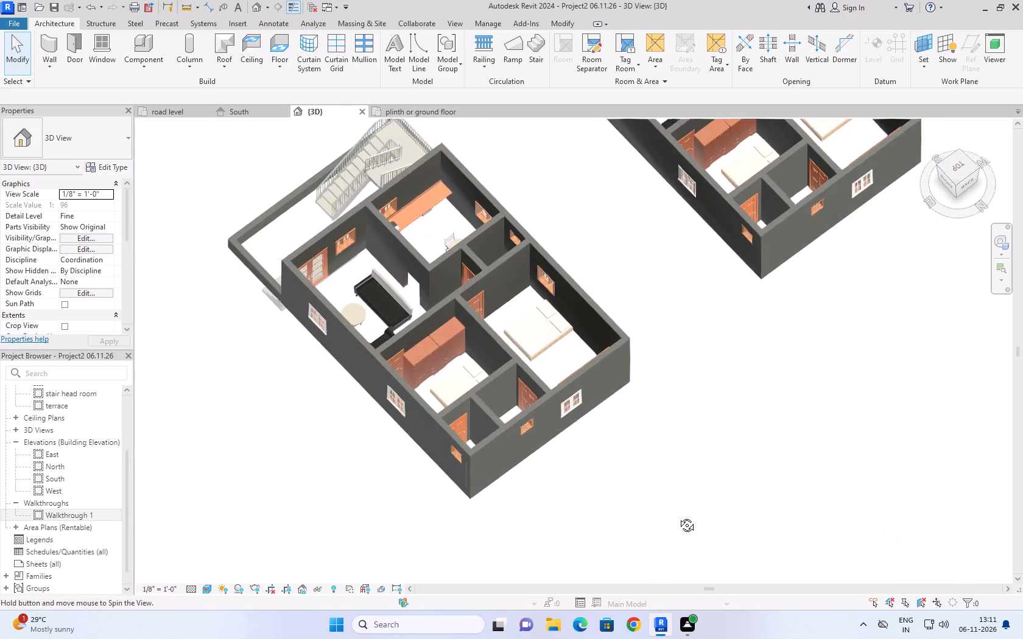
pyautogui.keyDown('shift'); pyautogui.moveTo(678, 516); pyautogui.dragTo(656, 492, button='middle'); pyautogui.keyUp('shift')
pyautogui.moveTo(554, 423); pyautogui.dragTo(503, 598, button='middle')
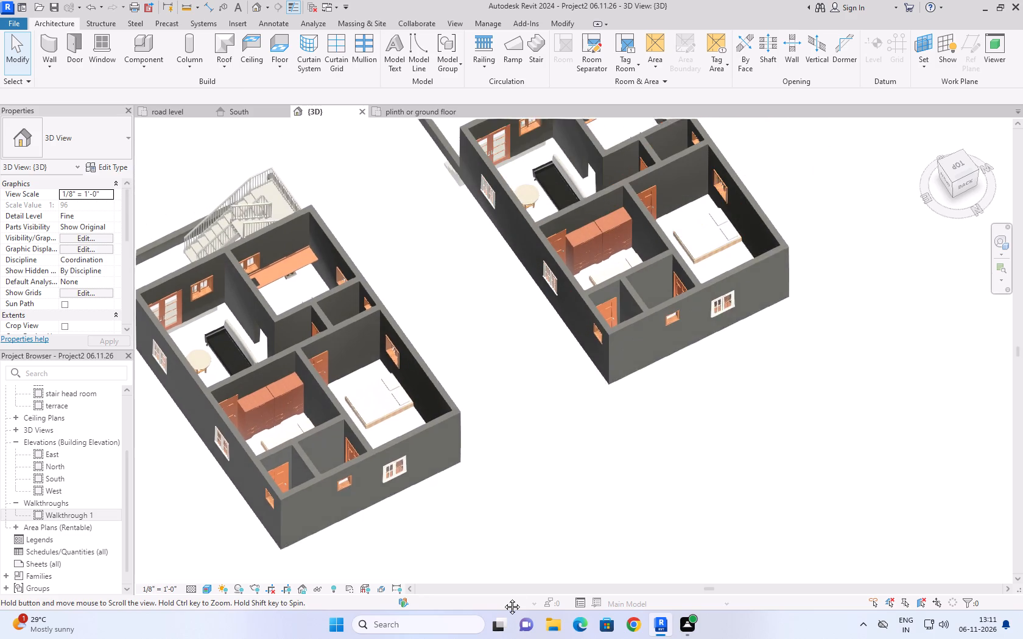
pyautogui.moveTo(503, 598); pyautogui.dragTo(502, 599, button='middle')
pyautogui.keyDown('shift'); pyautogui.moveTo(465, 285); pyautogui.dragTo(459, 302, button='middle'); pyautogui.keyUp('shift')
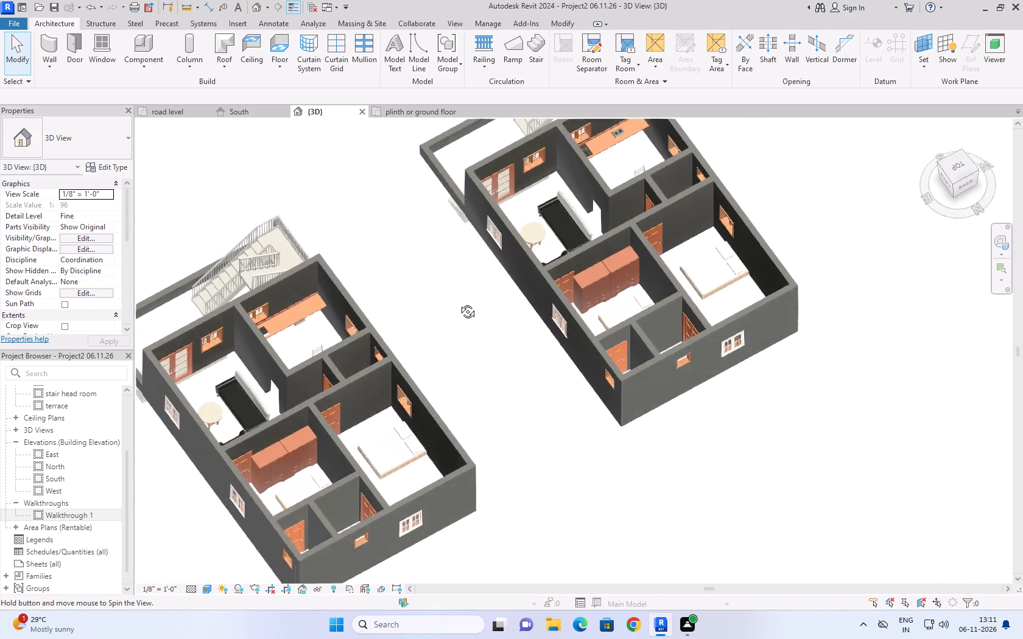
# Delete the misplaced Cook Top-2 Unit beneath the copied house's kitchen counter in the 3D view.
pyautogui.keyDown('shift'); pyautogui.moveTo(459, 302); pyautogui.dragTo(452, 311, button='middle'); pyautogui.keyUp('shift')
pyautogui.scroll(2, 253, 288)
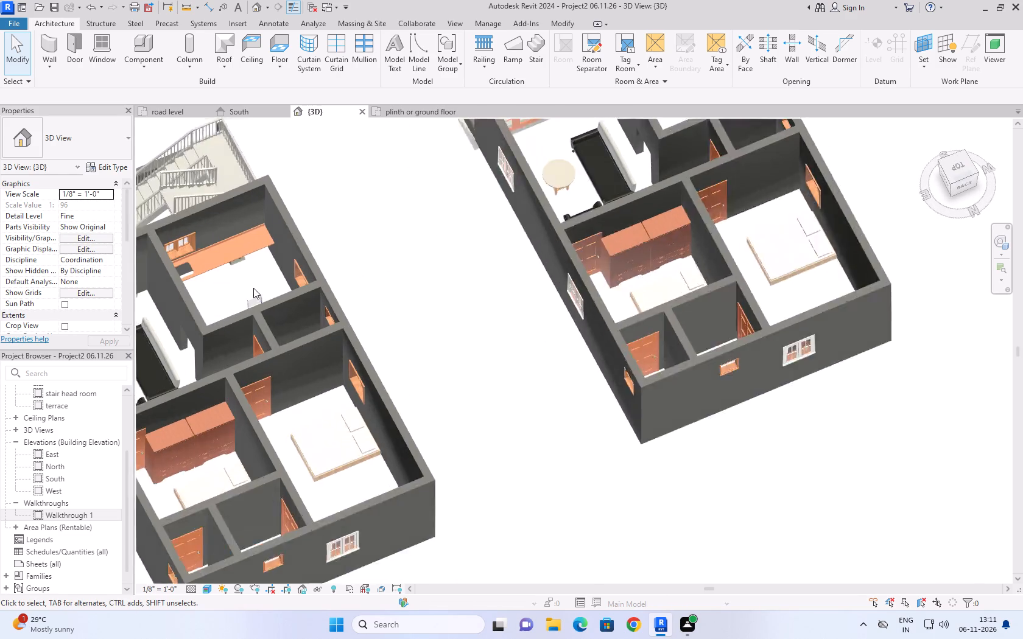
pyautogui.scroll(2, 253, 288)
pyautogui.scroll(3, 174, 275)
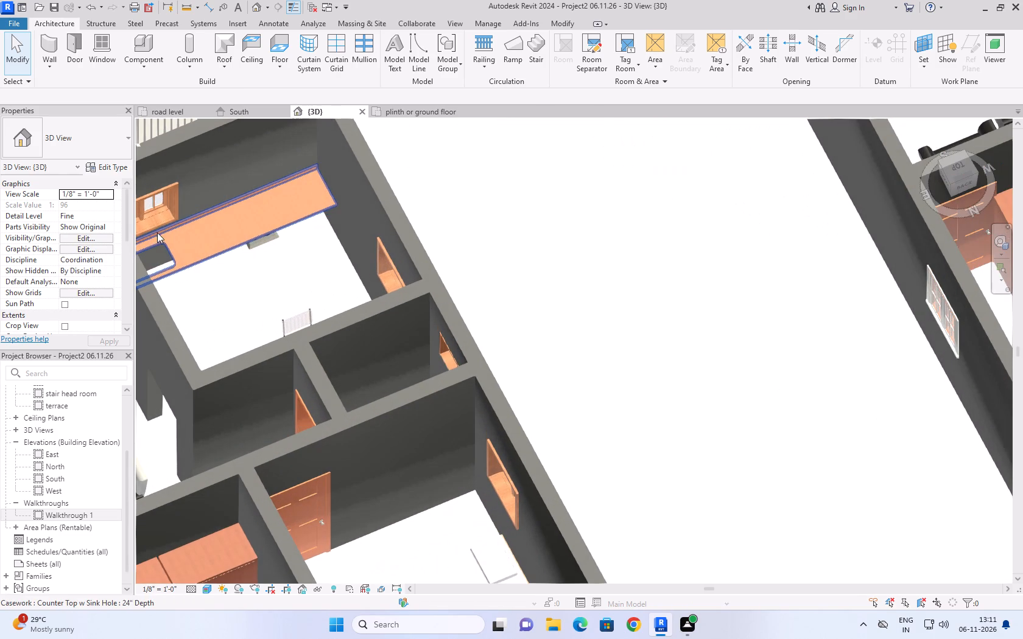
pyautogui.click(272, 243)
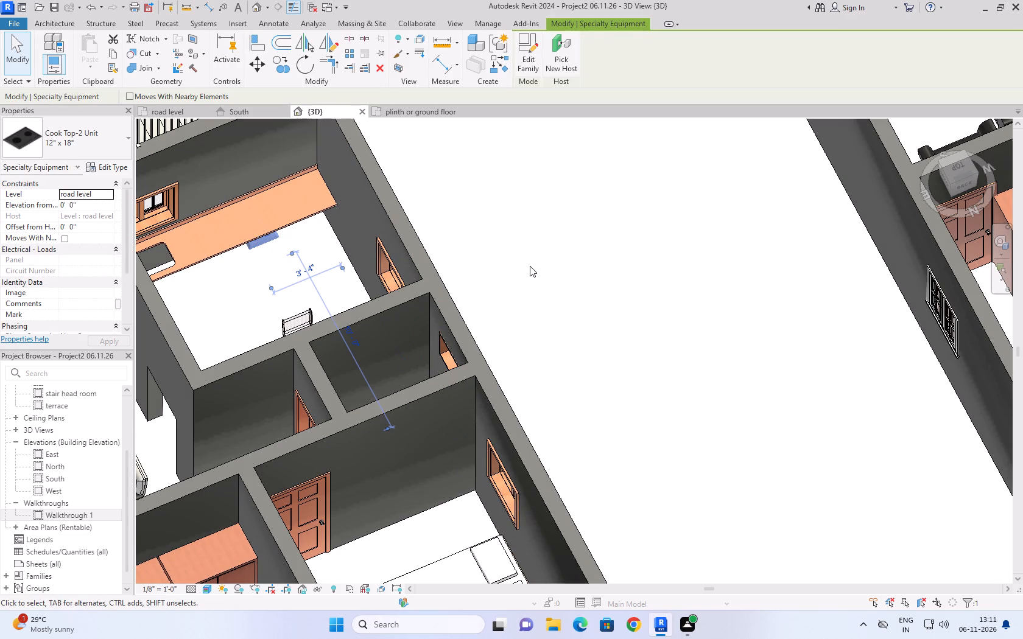
pyautogui.press('Delete')
pyautogui.scroll(-1, 588, 301)
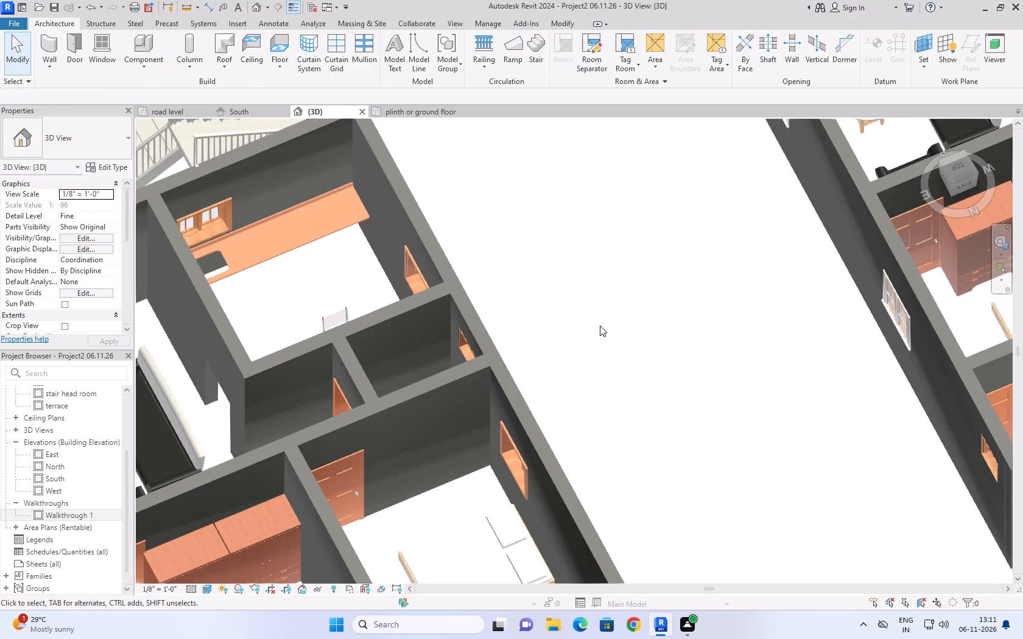
# In the ground floor plan, place a matching Sink Kitchen-Single 30" x 21", rotated to fit the sink cutout in the copied house's kitchen counter.
pyautogui.click(420, 107)
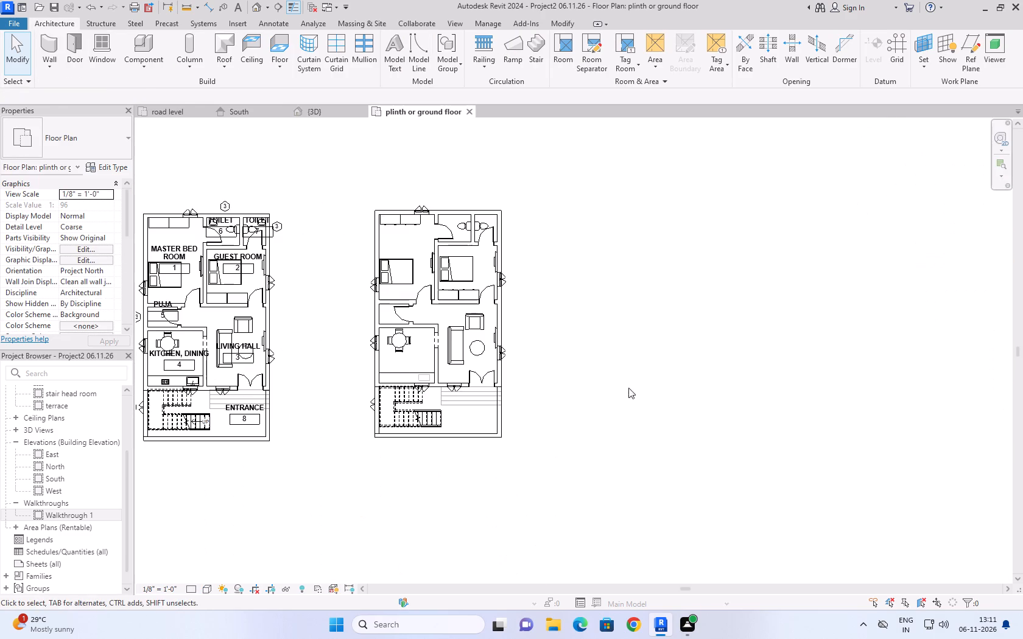
pyautogui.scroll(-2, 605, 358)
pyautogui.scroll(8, 310, 389)
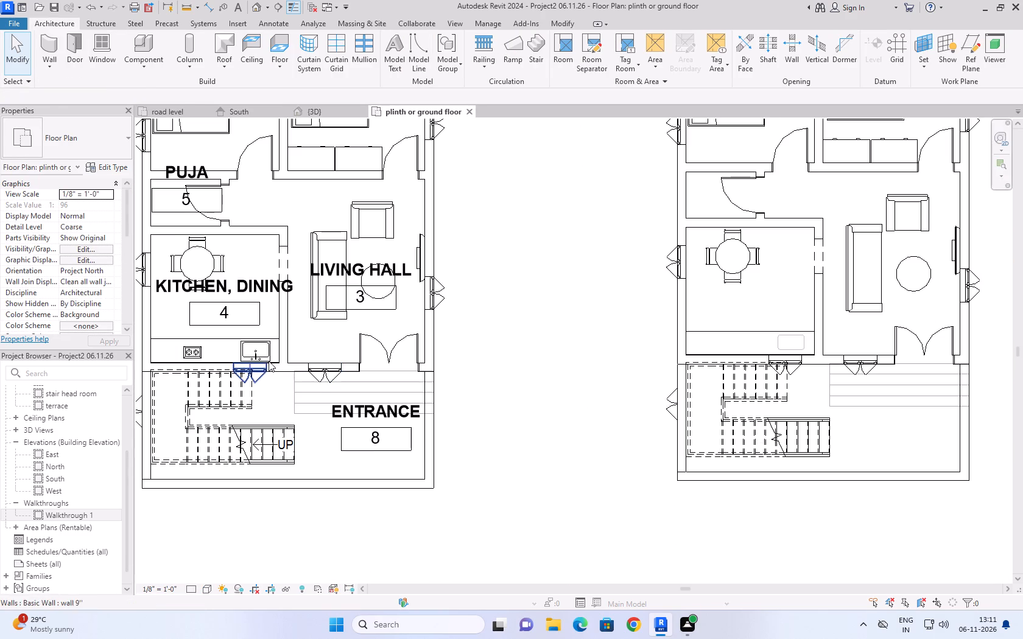
pyautogui.click(264, 353)
pyautogui.press('c')
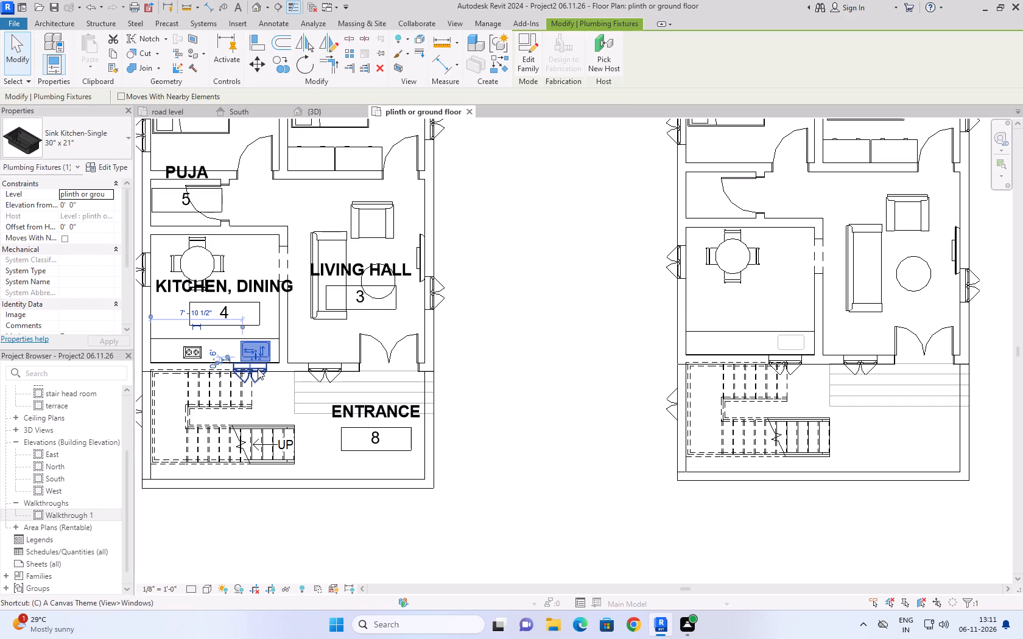
pyautogui.press('s')
pyautogui.scroll(4, 795, 361)
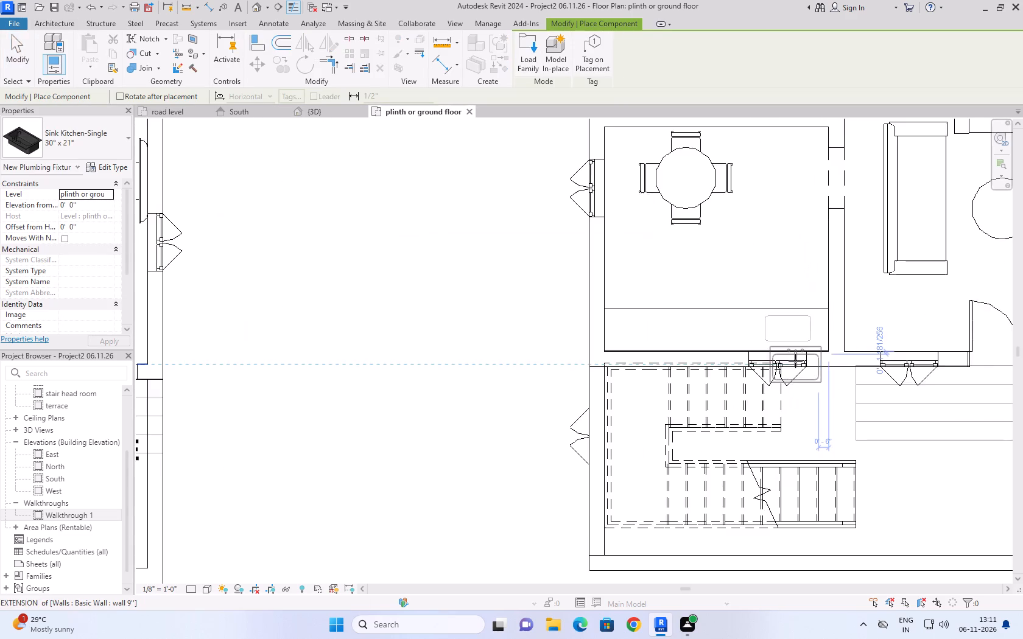
pyautogui.scroll(9, 795, 361)
pyautogui.press('space')
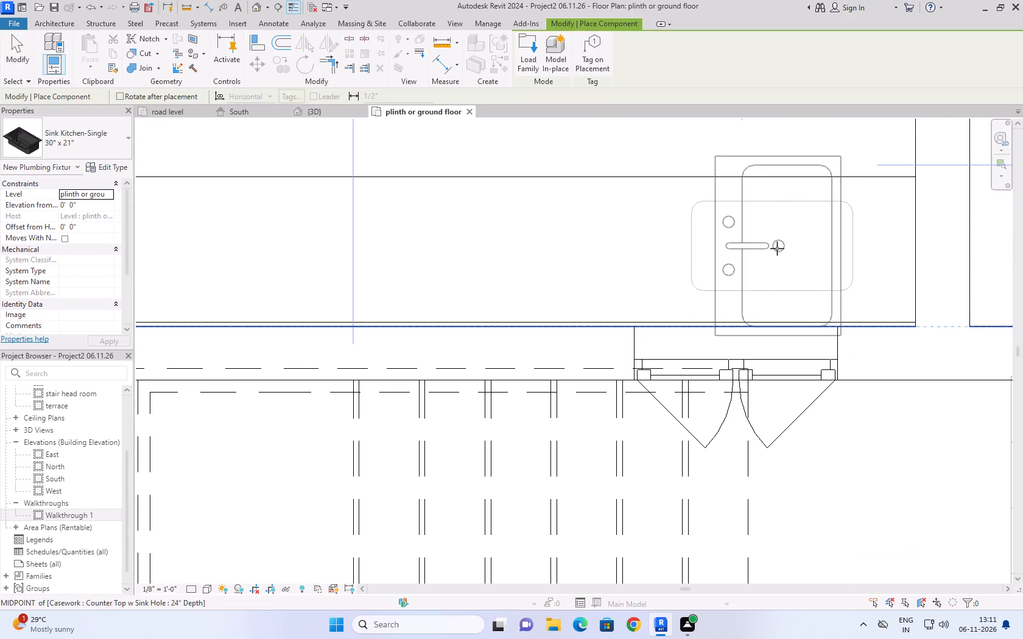
pyautogui.press('space')
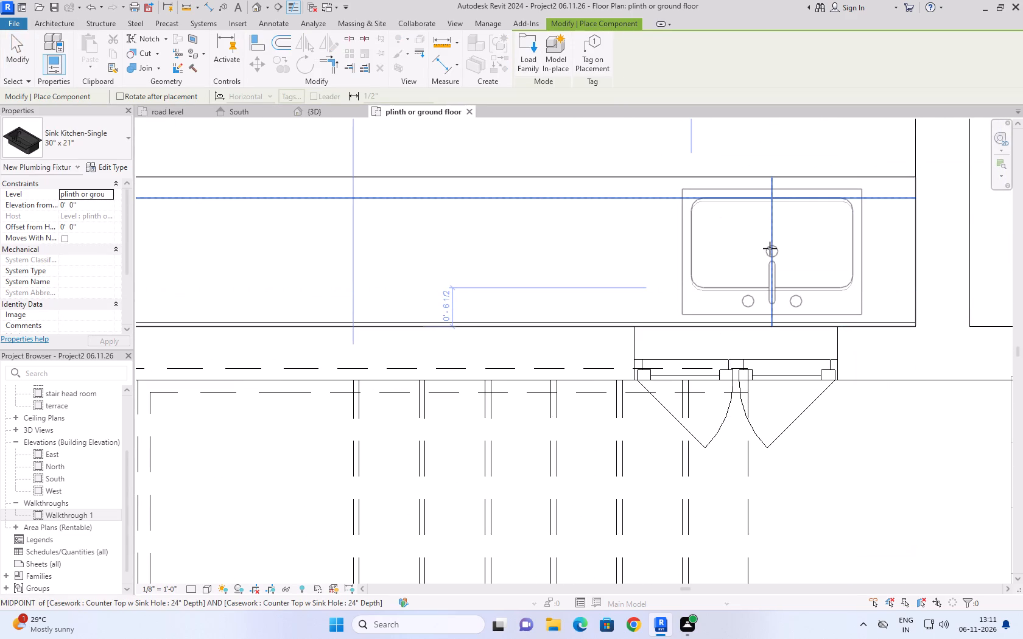
pyautogui.click(769, 251)
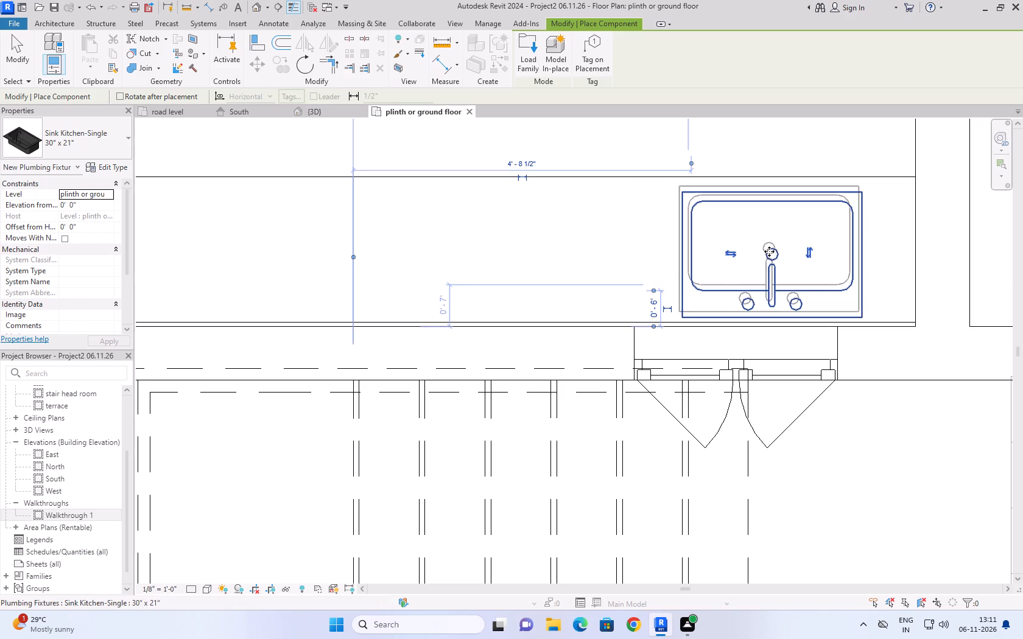
pyautogui.scroll(-5, 574, 215)
pyautogui.scroll(-4, 635, 204)
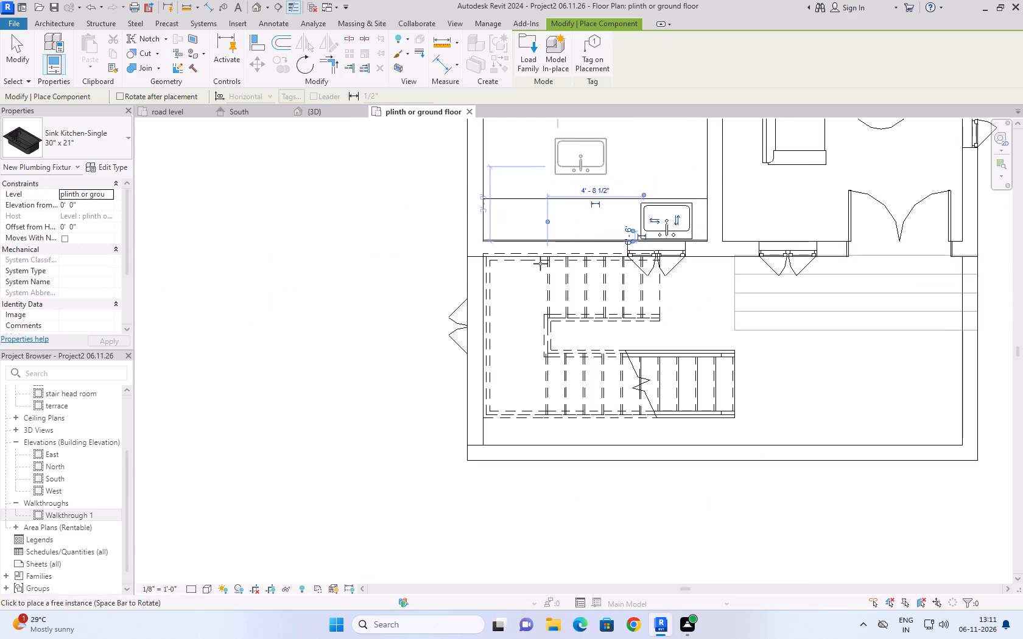
pyautogui.scroll(-5, 589, 347)
pyautogui.scroll(-9, 357, 295)
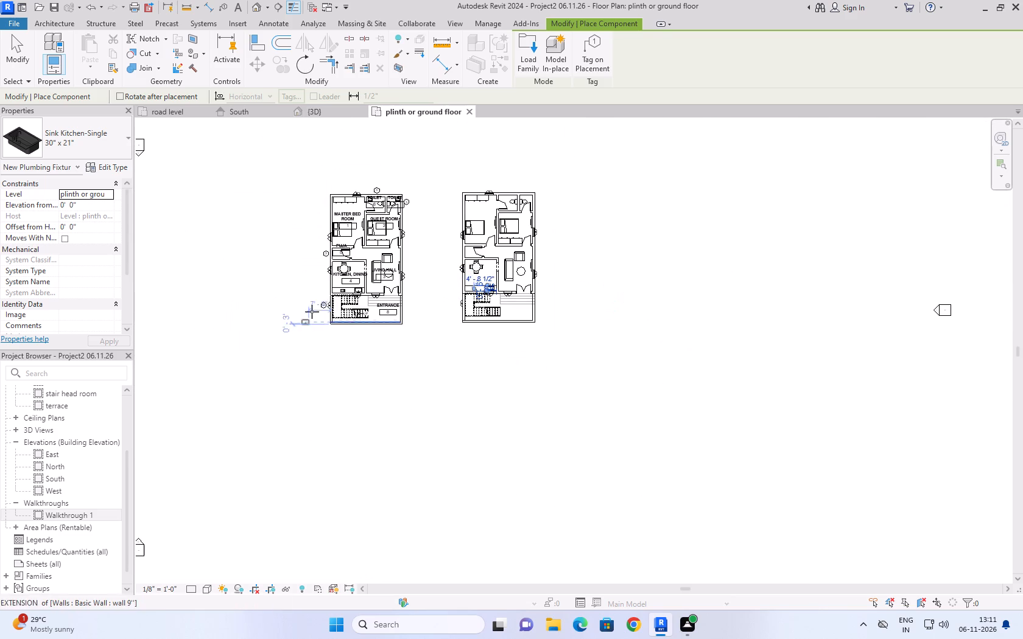
pyautogui.scroll(12, 332, 305)
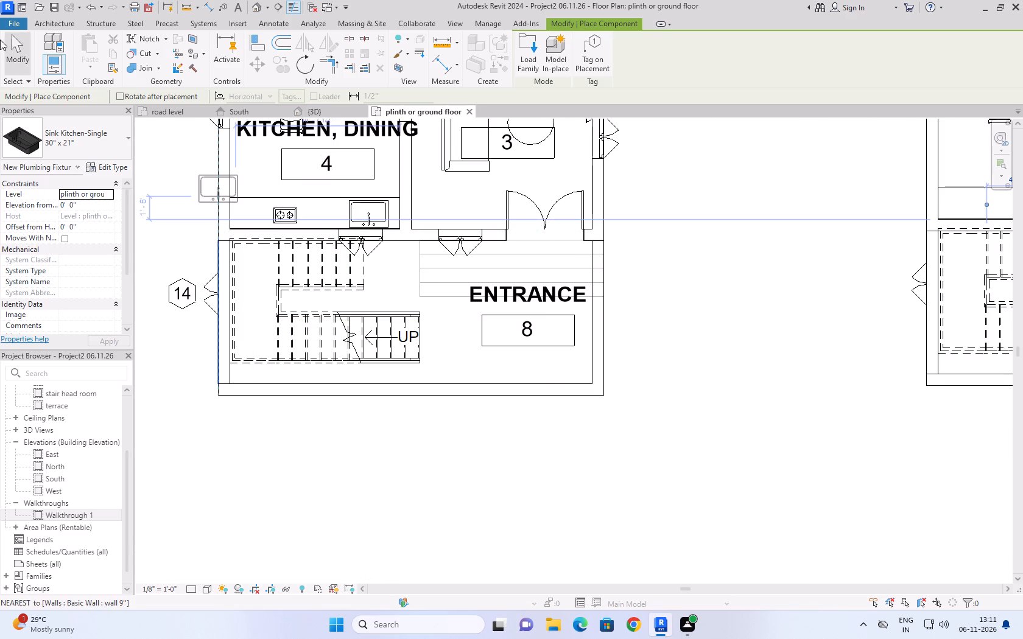
pyautogui.click(0, 33)
pyautogui.click(13, 47)
# Place a matching Cook Top-2 Unit 12" x 18", rotated lengthwise on the copied house's counter, about 2'-8" from the outer wall.
pyautogui.click(290, 214)
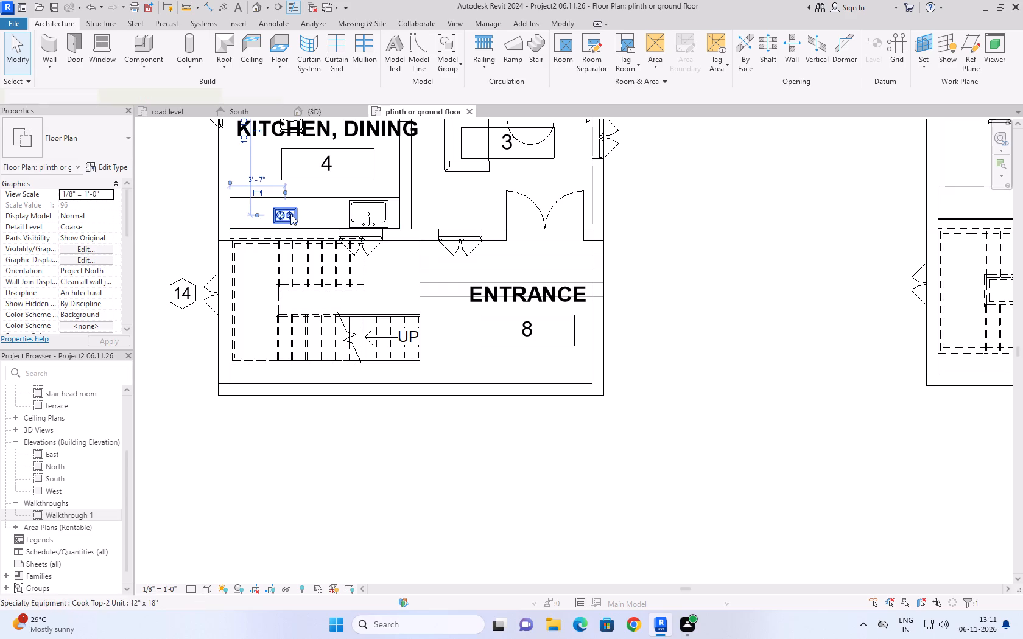
pyautogui.write('CS')
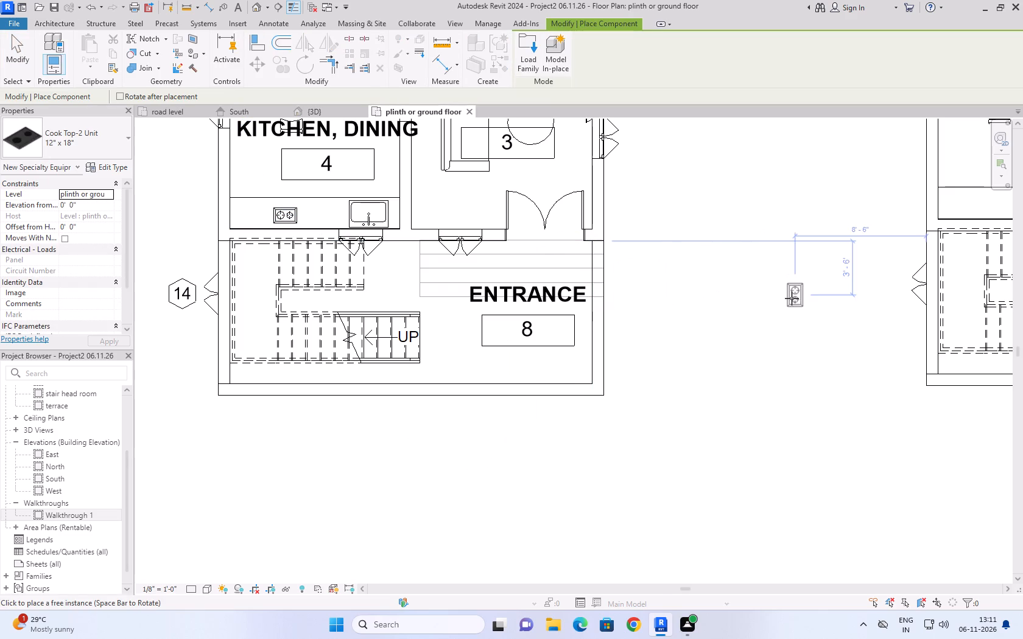
pyautogui.moveTo(798, 301); pyautogui.dragTo(289, 366, button='middle')
pyautogui.scroll(4, 499, 255)
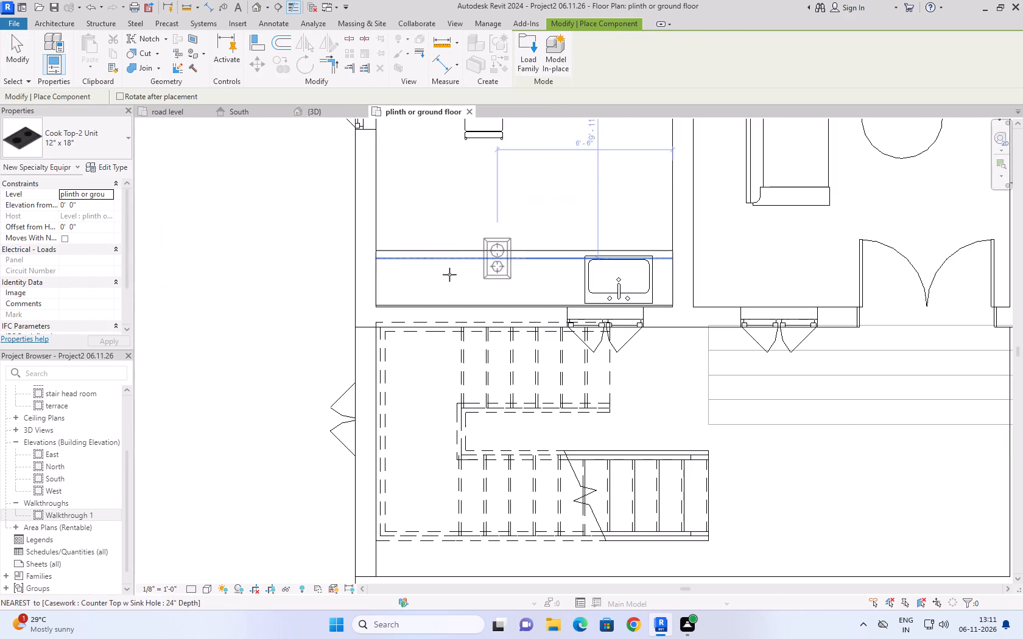
pyautogui.scroll(8, 427, 307)
pyautogui.press('space')
pyautogui.click(483, 253)
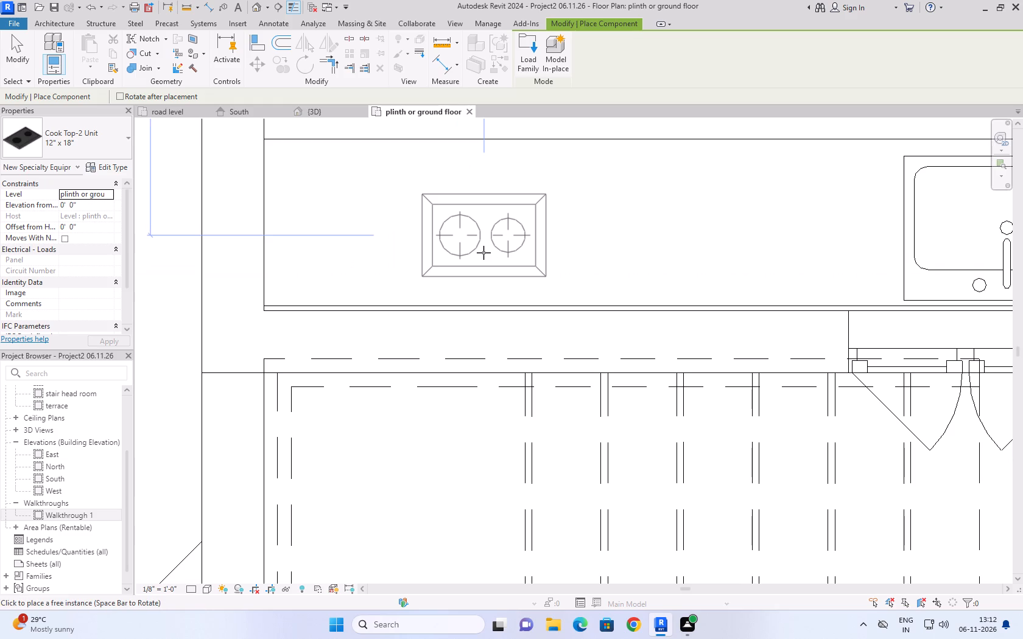
pyautogui.scroll(-5, 602, 341)
pyautogui.click(15, 44)
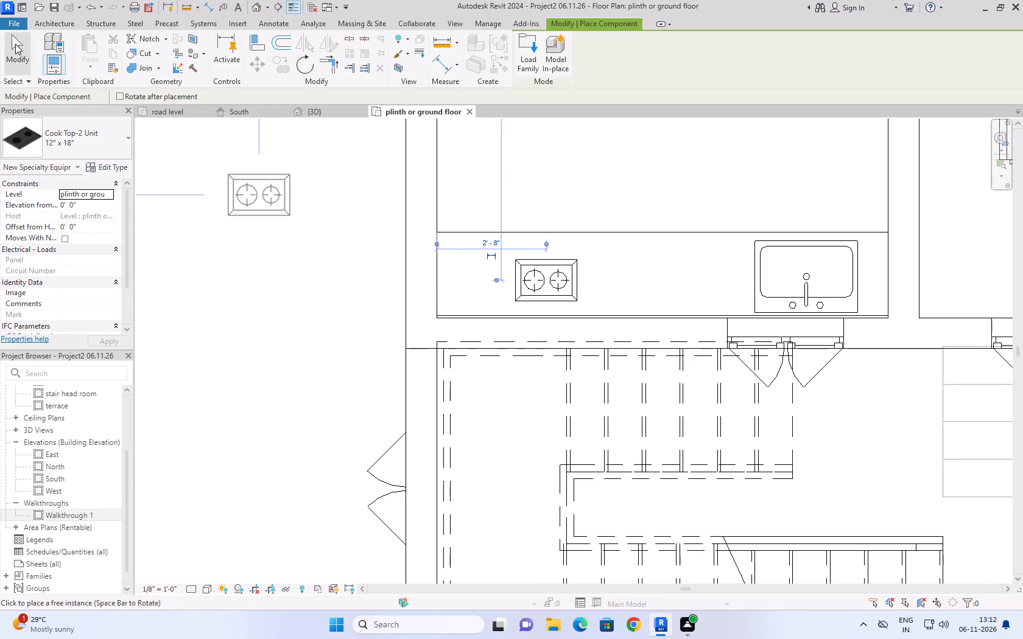
# Examine the copied house's ground floor plan, comparing its layout and kitchen fixtures with the original house.
pyautogui.scroll(-13, 306, 349)
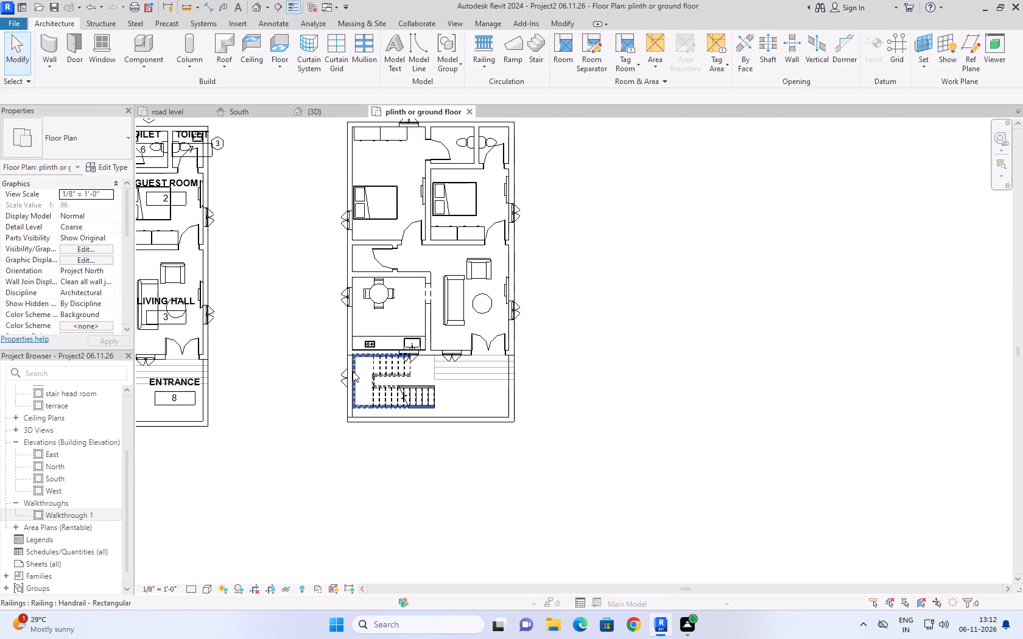
pyautogui.scroll(-5, 364, 487)
pyautogui.scroll(4, 319, 391)
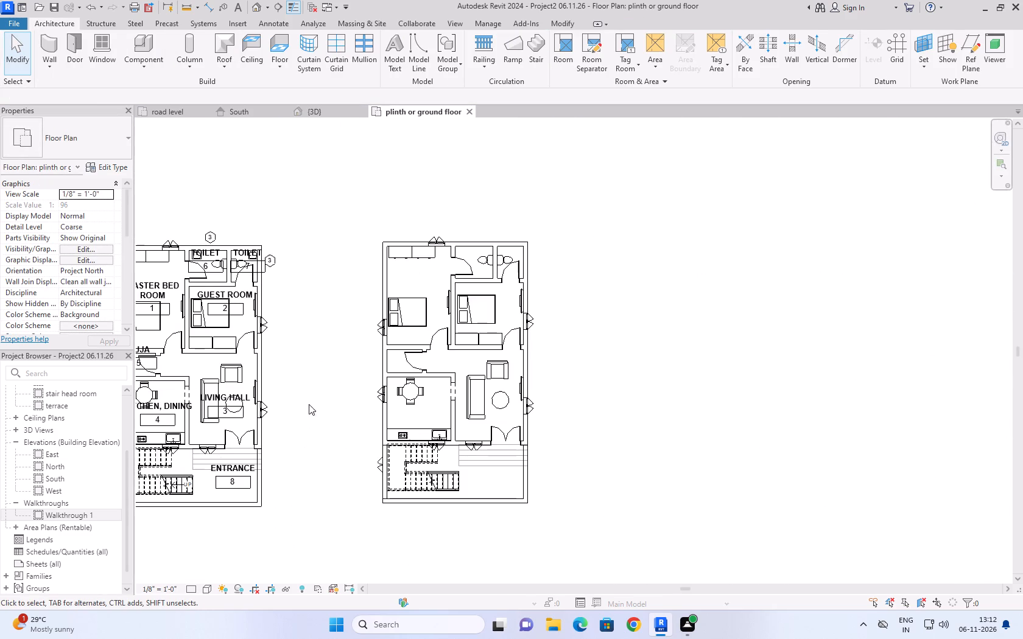
pyautogui.scroll(4, 325, 422)
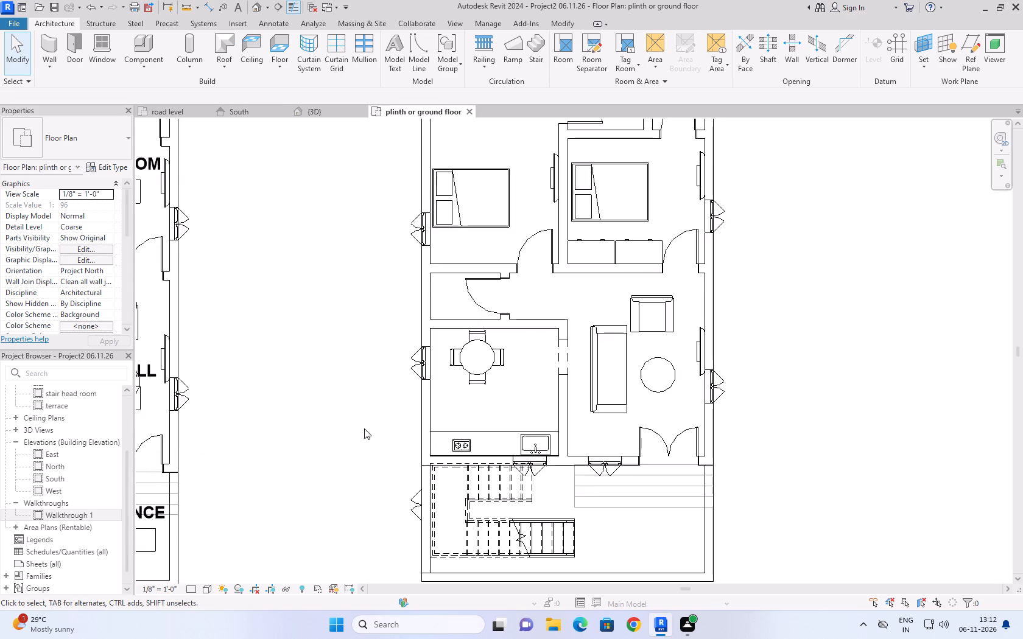
pyautogui.scroll(5, 364, 428)
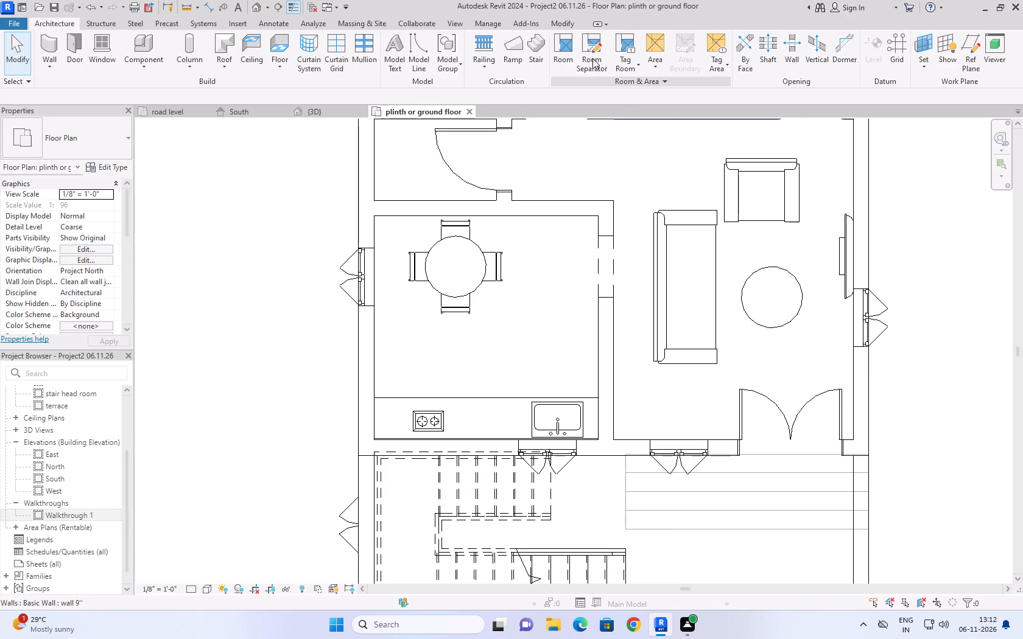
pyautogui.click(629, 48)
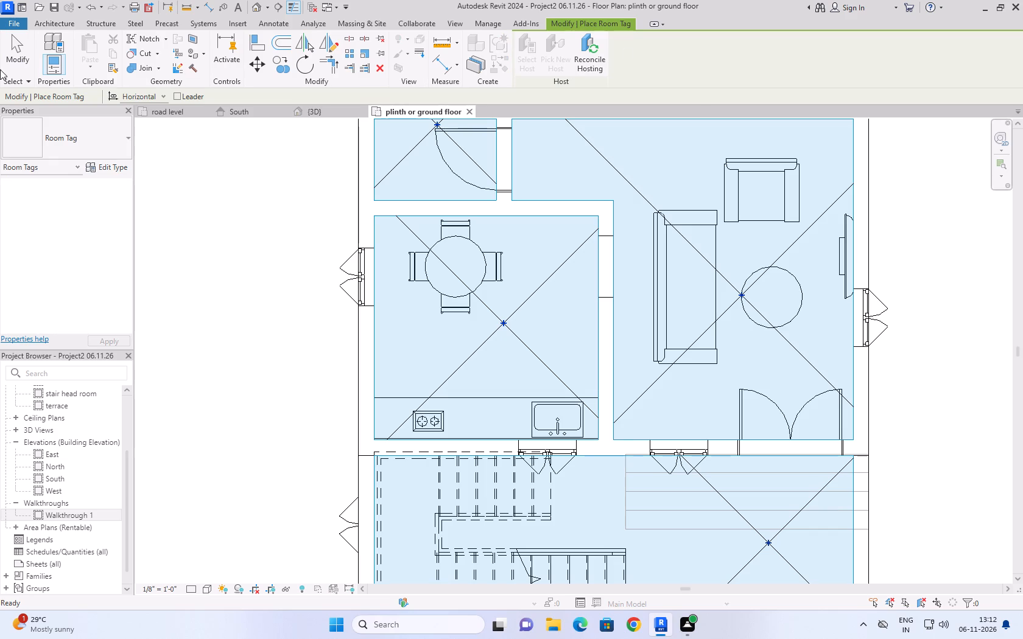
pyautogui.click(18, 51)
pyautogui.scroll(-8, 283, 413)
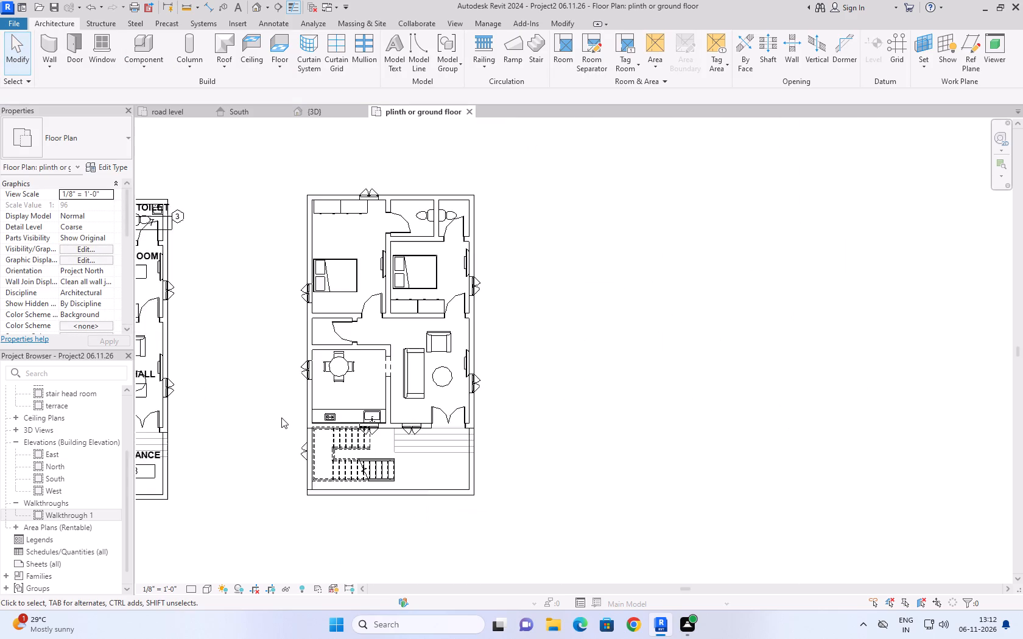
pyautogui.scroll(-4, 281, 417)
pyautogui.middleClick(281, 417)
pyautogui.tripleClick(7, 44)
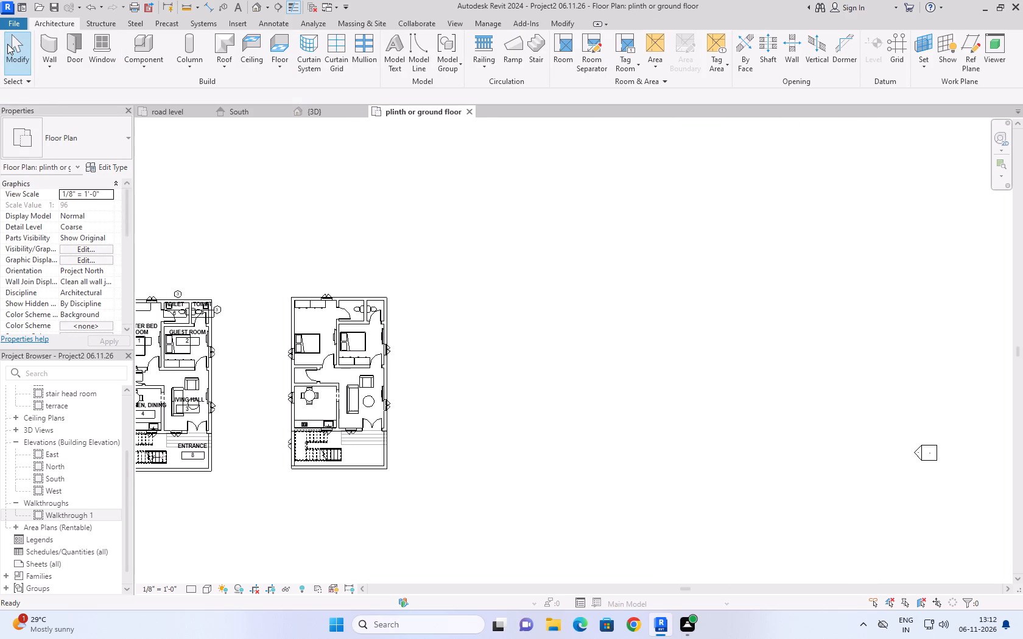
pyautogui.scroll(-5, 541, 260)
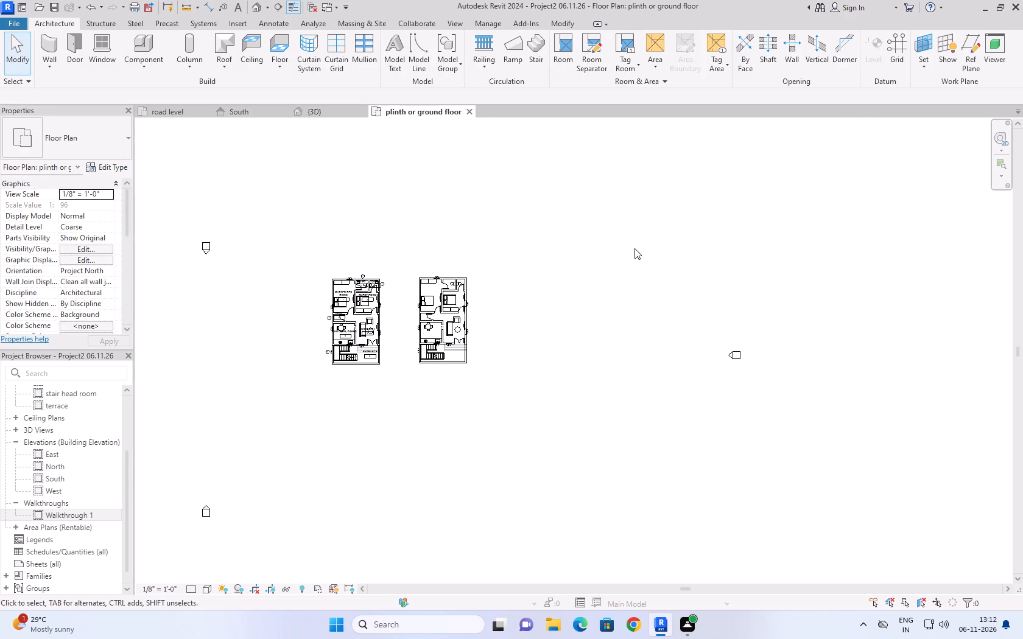
# Save the project.
pyautogui.hotkey('ctrl', 's')
pyautogui.hotkey('ctrl', 's')
# Examine both houses' furnished interiors in the 3D view, inspecting the pair of bedroom wardrobes up close from several angles.
pyautogui.click(323, 106)
pyautogui.scroll(-5, 522, 333)
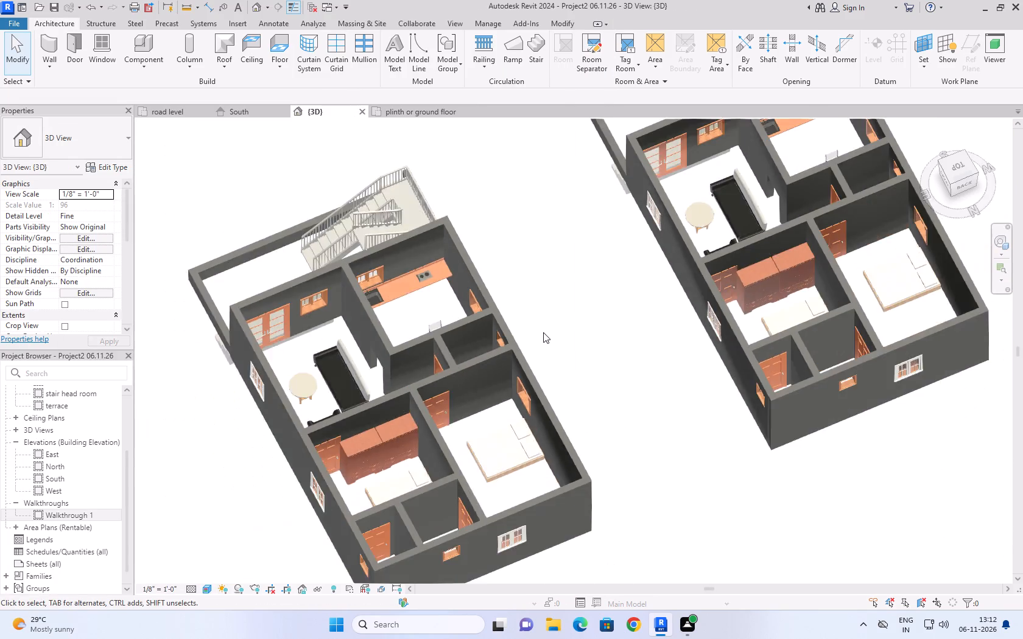
pyautogui.scroll(-3, 543, 332)
pyautogui.scroll(6, 496, 501)
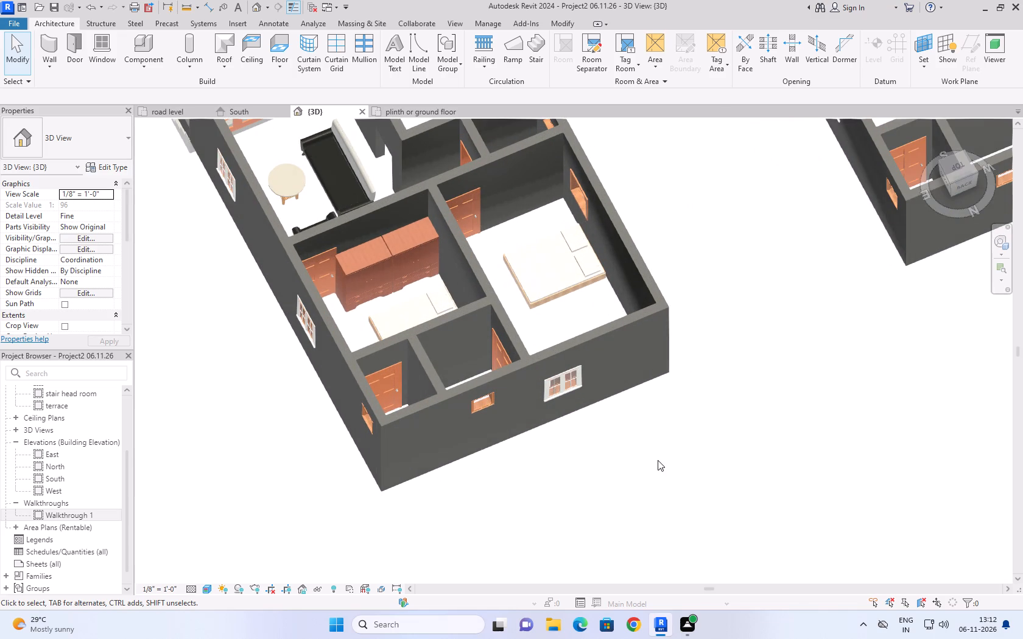
pyautogui.moveTo(695, 395); pyautogui.dragTo(440, 522, button='middle')
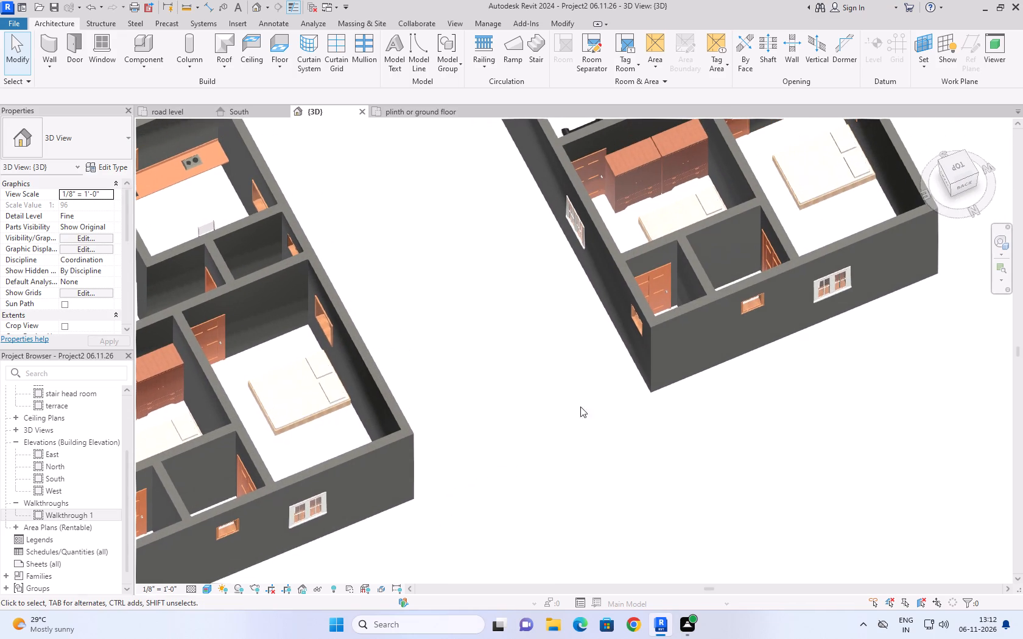
pyautogui.scroll(10, 688, 164)
pyautogui.scroll(2, 628, 245)
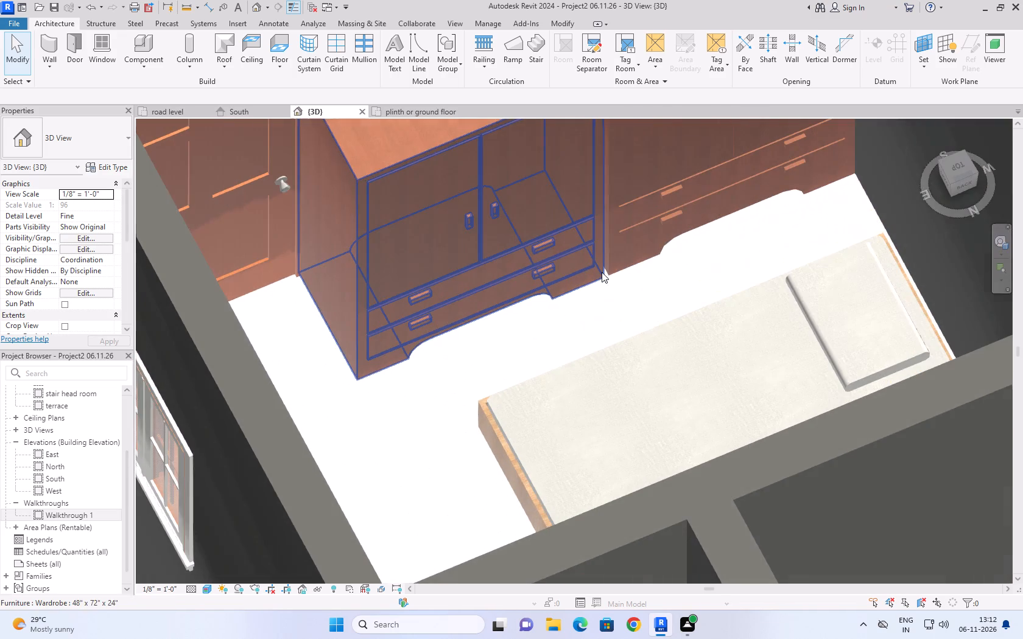
pyautogui.moveTo(602, 276); pyautogui.dragTo(572, 424, button='middle')
pyautogui.scroll(1, 572, 424)
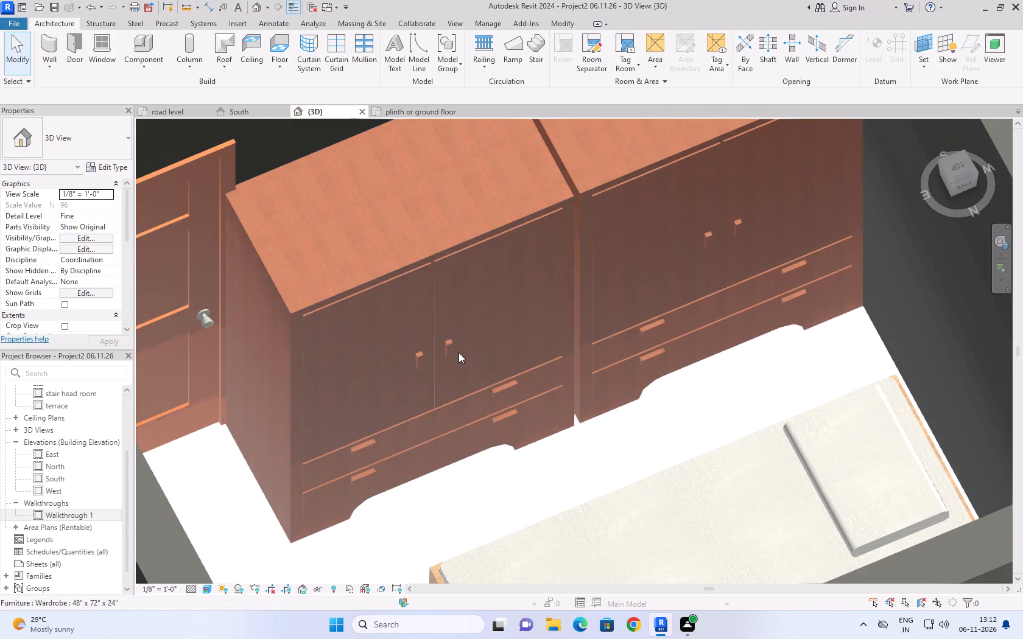
pyautogui.click(460, 253)
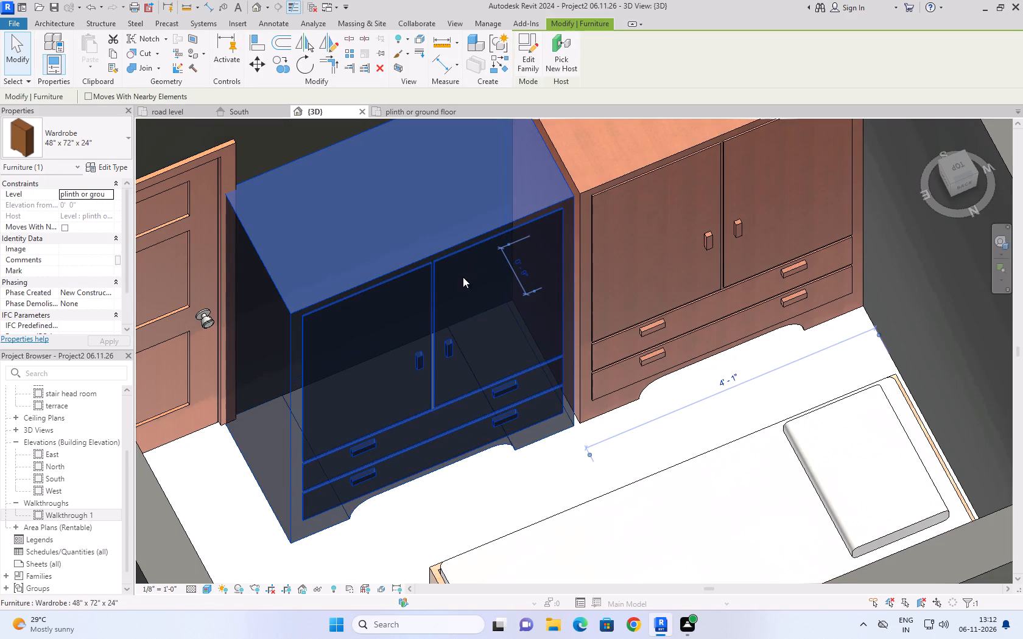
pyautogui.keyDown('shift'); pyautogui.moveTo(496, 323); pyautogui.dragTo(475, 287, button='middle'); pyautogui.keyUp('shift')
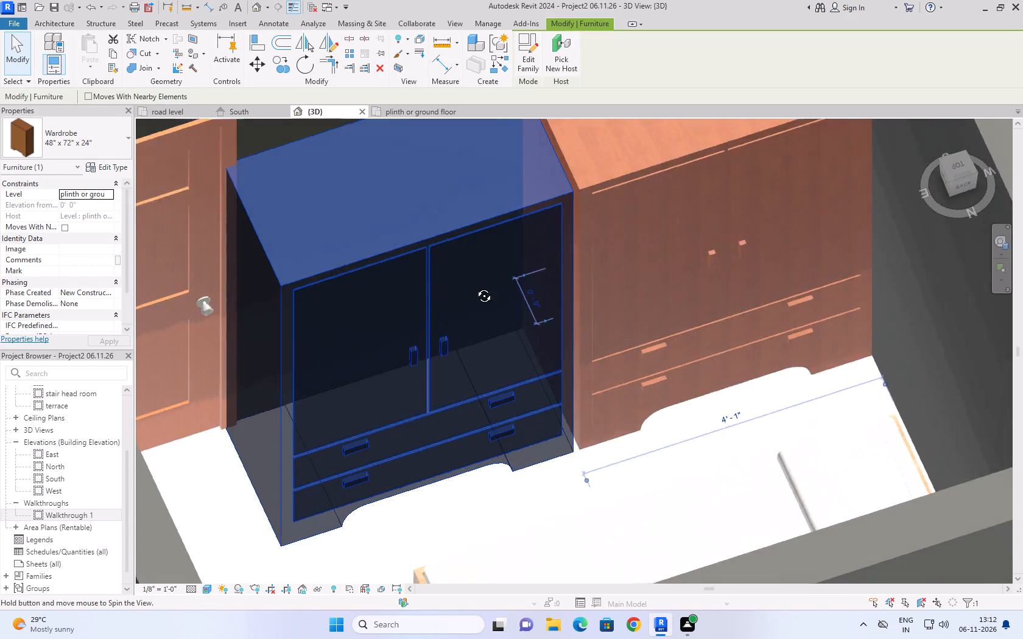
pyautogui.keyDown('shift'); pyautogui.moveTo(475, 287); pyautogui.dragTo(566, 330, button='middle'); pyautogui.keyUp('shift')
pyautogui.keyDown('shift'); pyautogui.scroll(1, 527, 333); pyautogui.keyUp('shift')
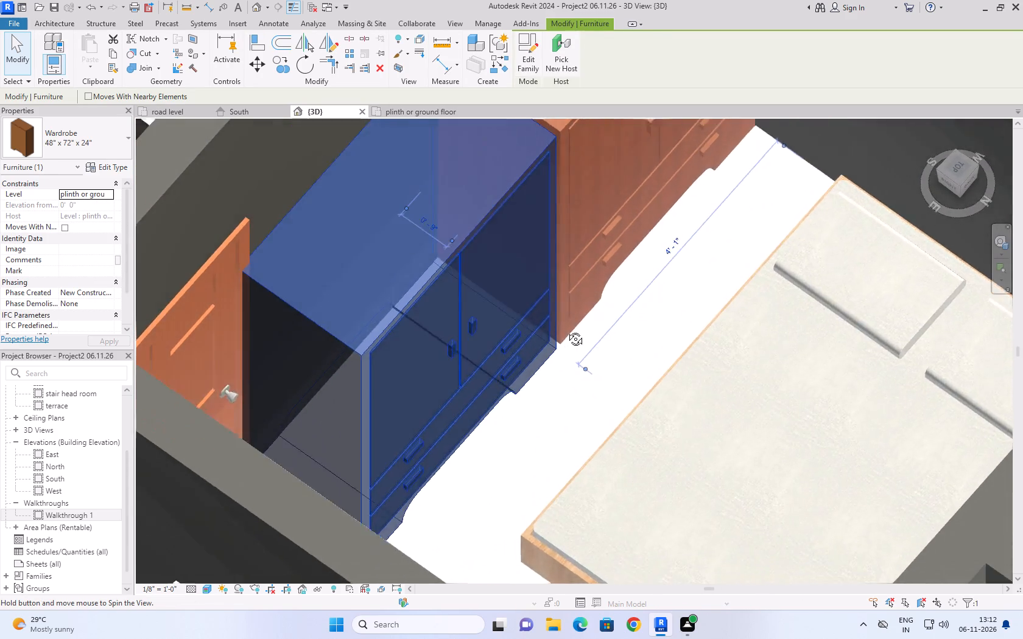
pyautogui.keyDown('shift'); pyautogui.moveTo(566, 330); pyautogui.dragTo(530, 444, button='middle'); pyautogui.keyUp('shift')
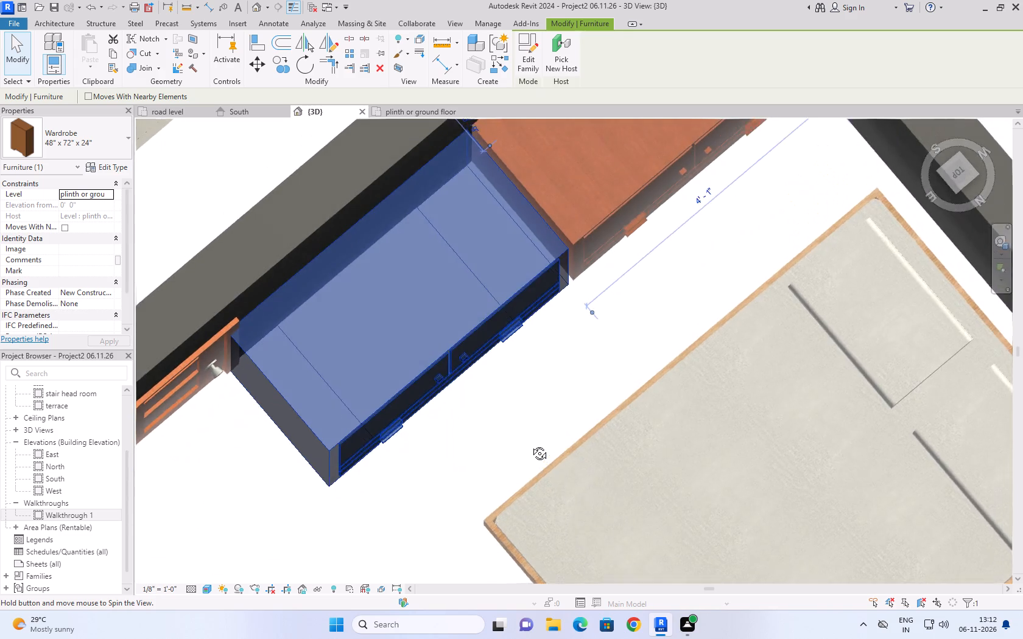
pyautogui.keyDown('shift'); pyautogui.moveTo(530, 444); pyautogui.dragTo(340, 349, button='middle'); pyautogui.keyUp('shift')
pyautogui.scroll(-4, 340, 349)
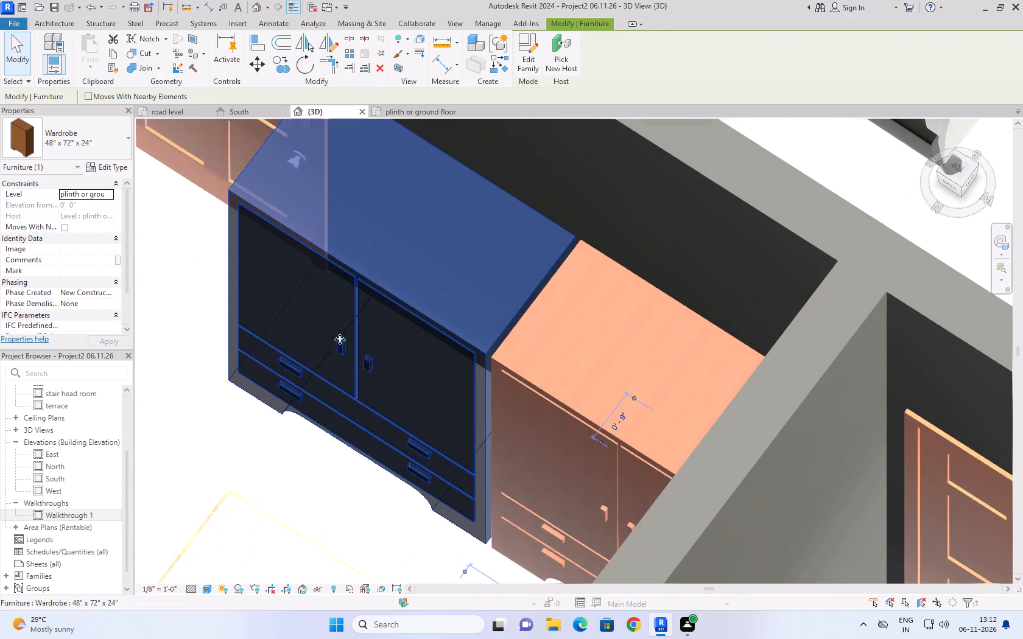
pyautogui.scroll(-12, 340, 339)
pyautogui.click(704, 292)
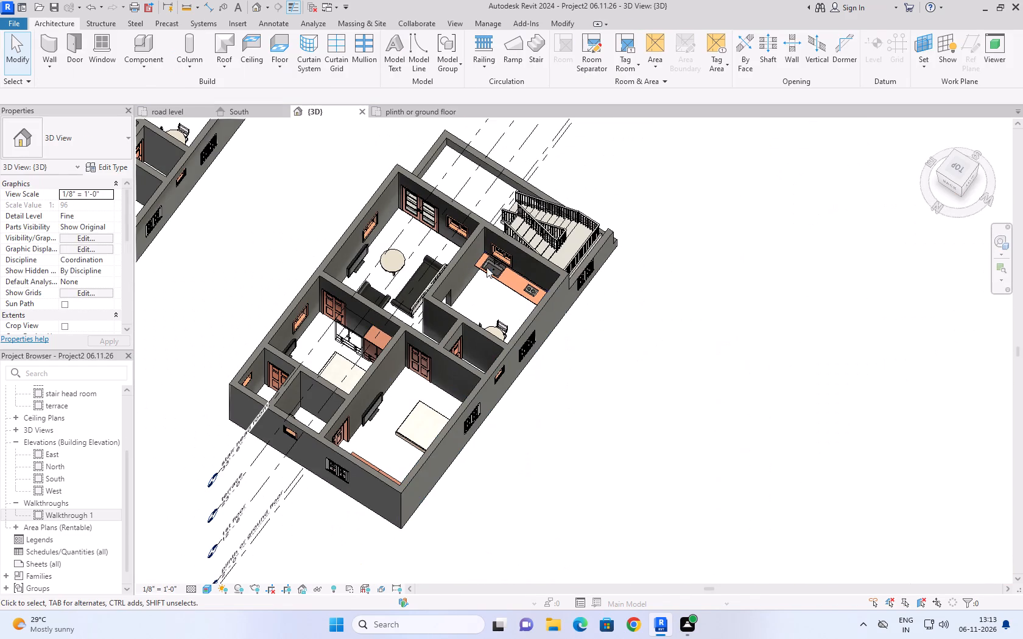
# Compare the two modelled houses with the reference floor plan image in the road level plan.
pyautogui.click(154, 106)
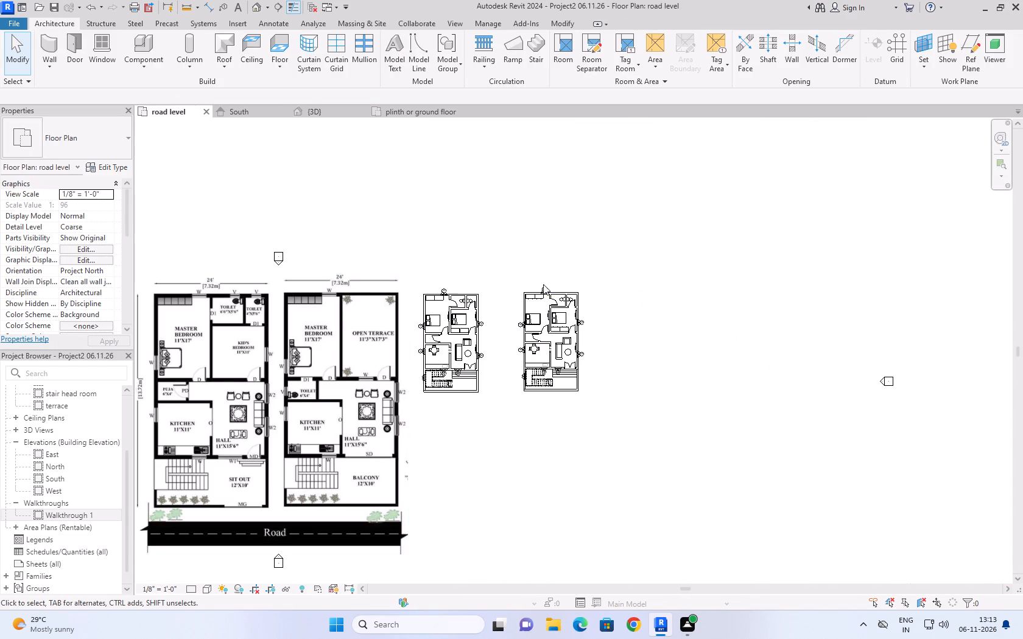
pyautogui.scroll(-4, 550, 284)
pyautogui.scroll(4, 541, 324)
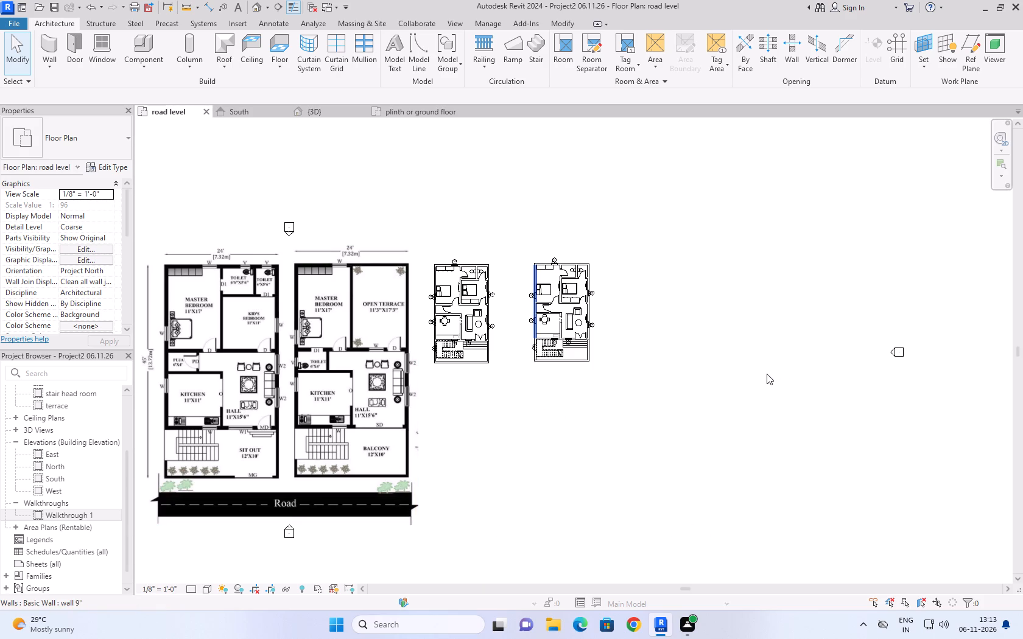
pyautogui.scroll(8, 427, 280)
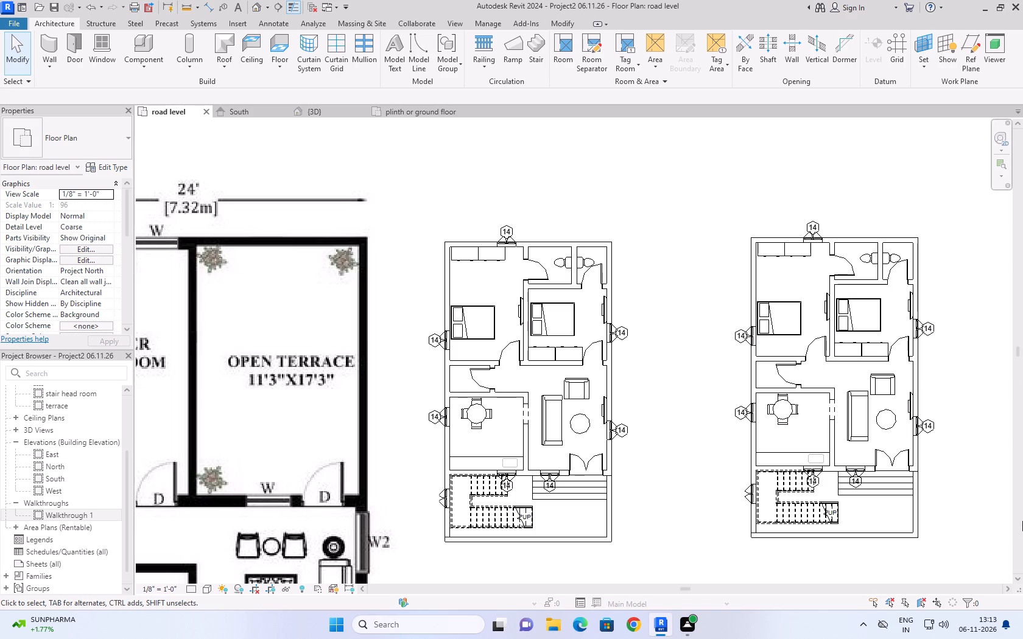
# Save the project.
pyautogui.hotkey('ctrl', 's')
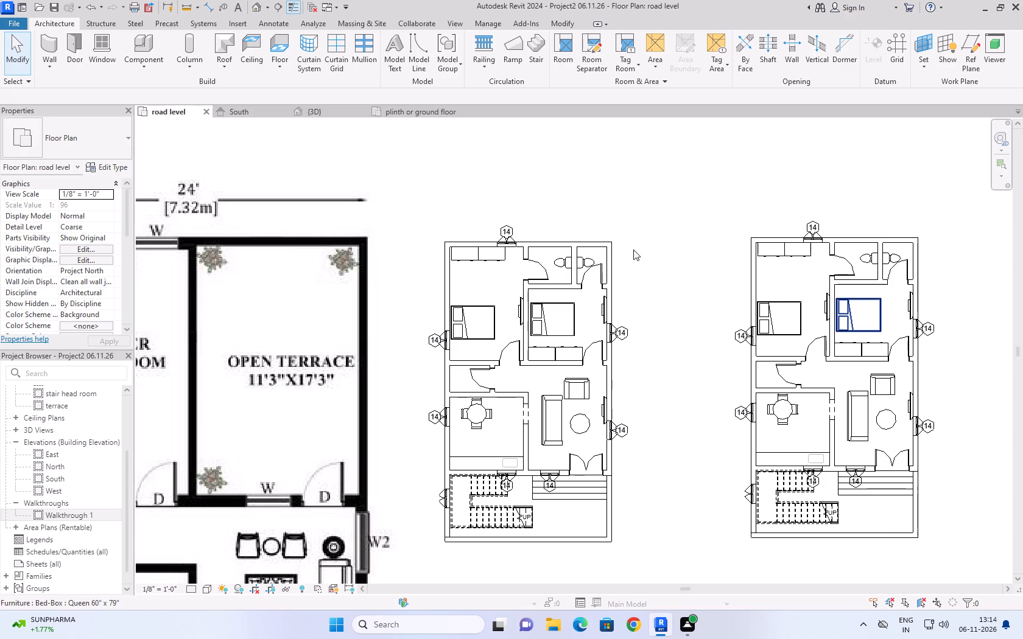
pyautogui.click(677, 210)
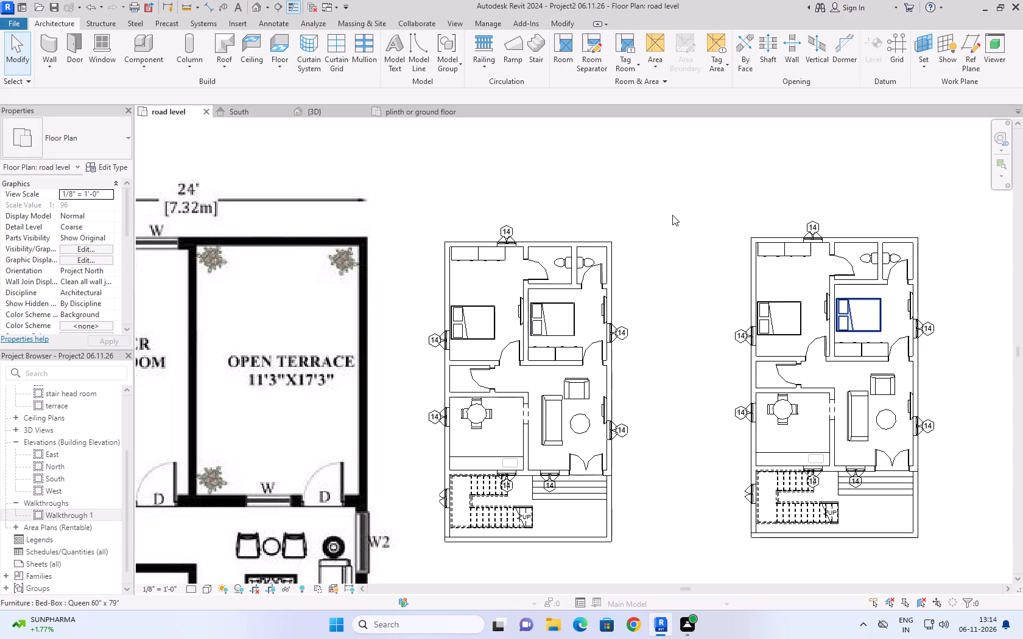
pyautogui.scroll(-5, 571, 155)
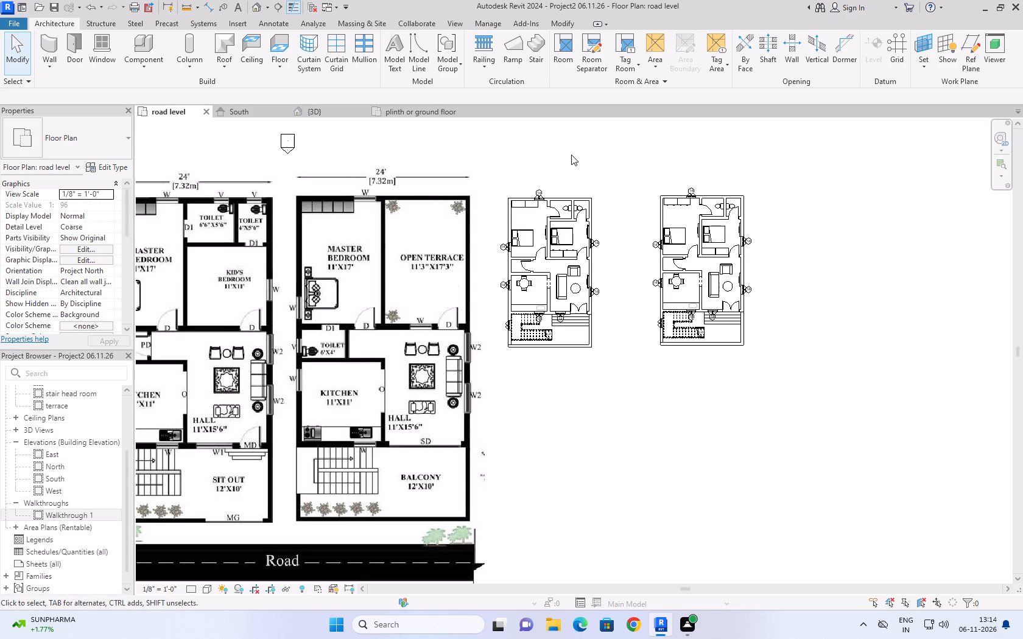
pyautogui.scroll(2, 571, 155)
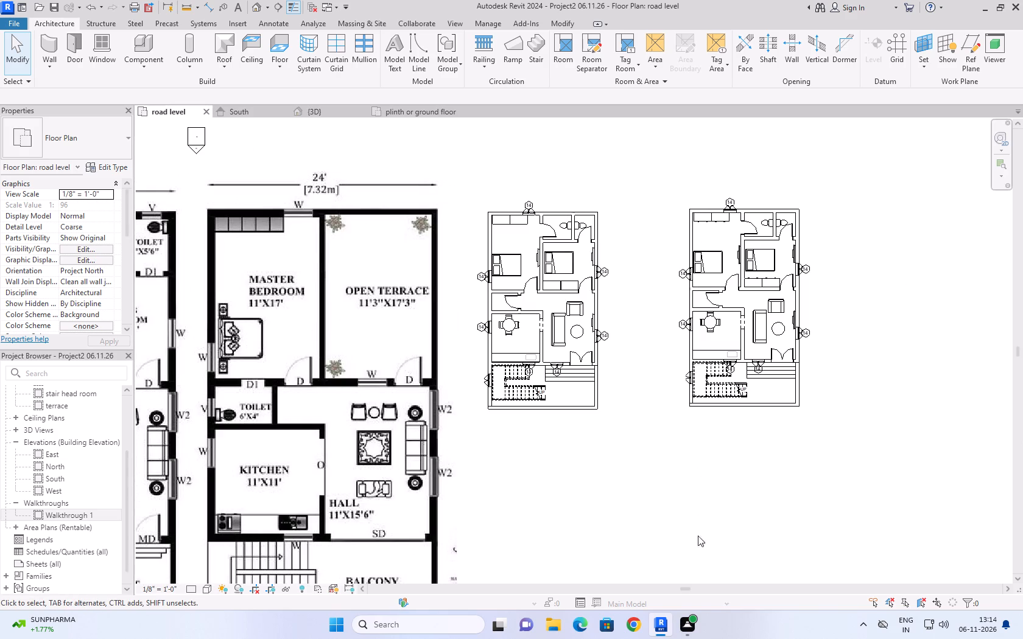
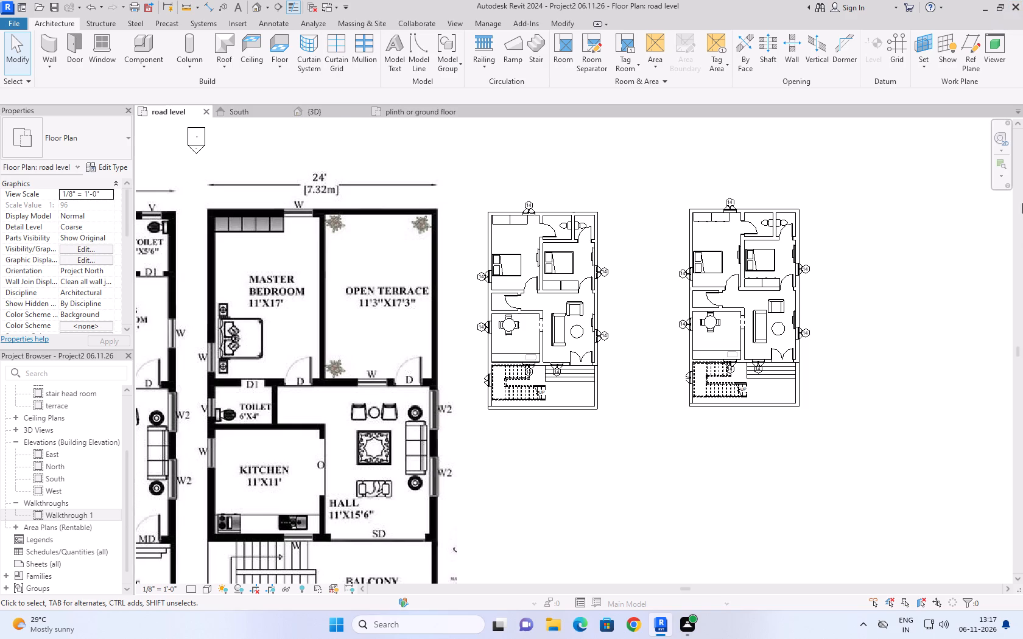
# Examine the two modelled house plans alongside the ground and upper floor reference plans in the road level plan.
pyautogui.scroll(-4, 884, 381)
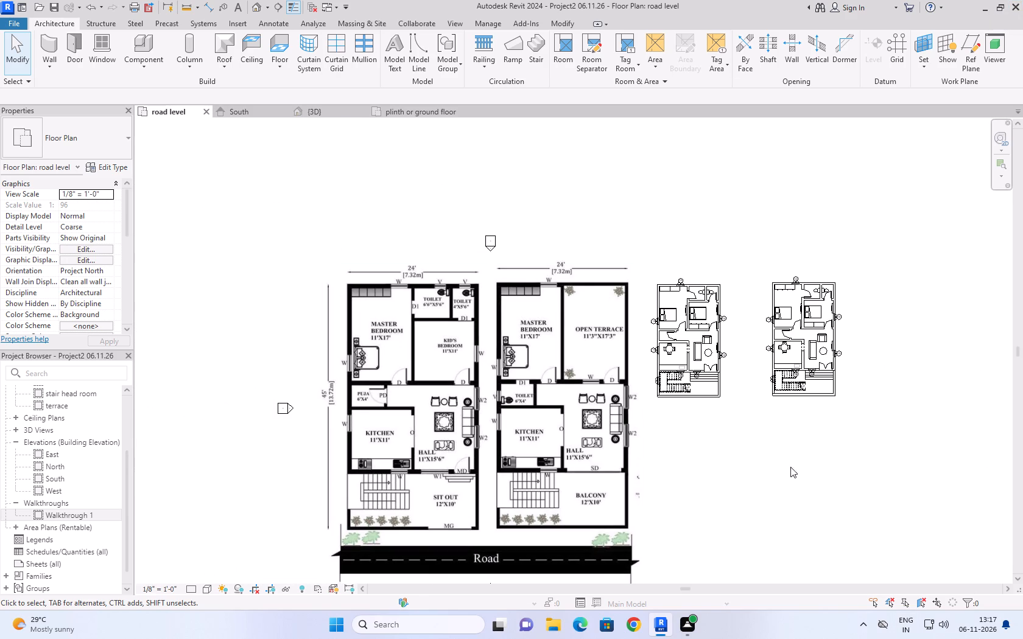
pyautogui.scroll(-4, 720, 525)
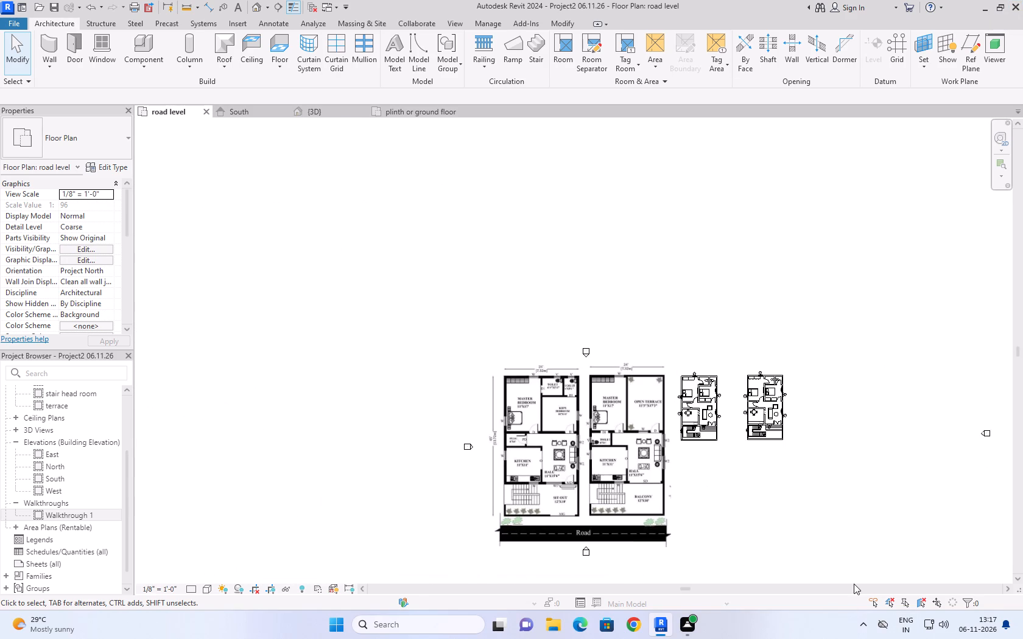
pyautogui.scroll(2, 853, 583)
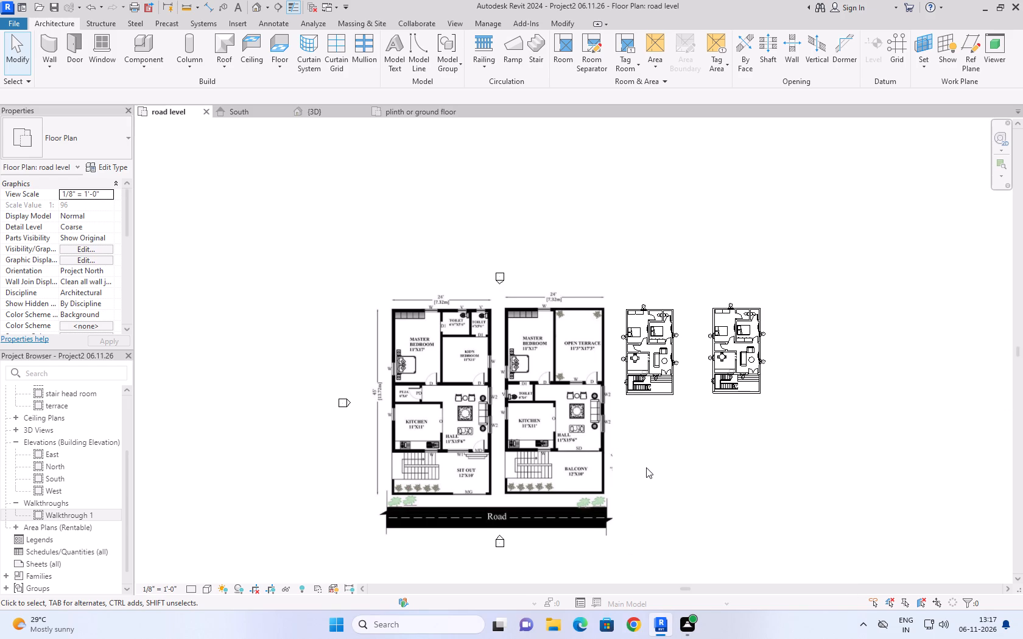
pyautogui.scroll(1, 646, 467)
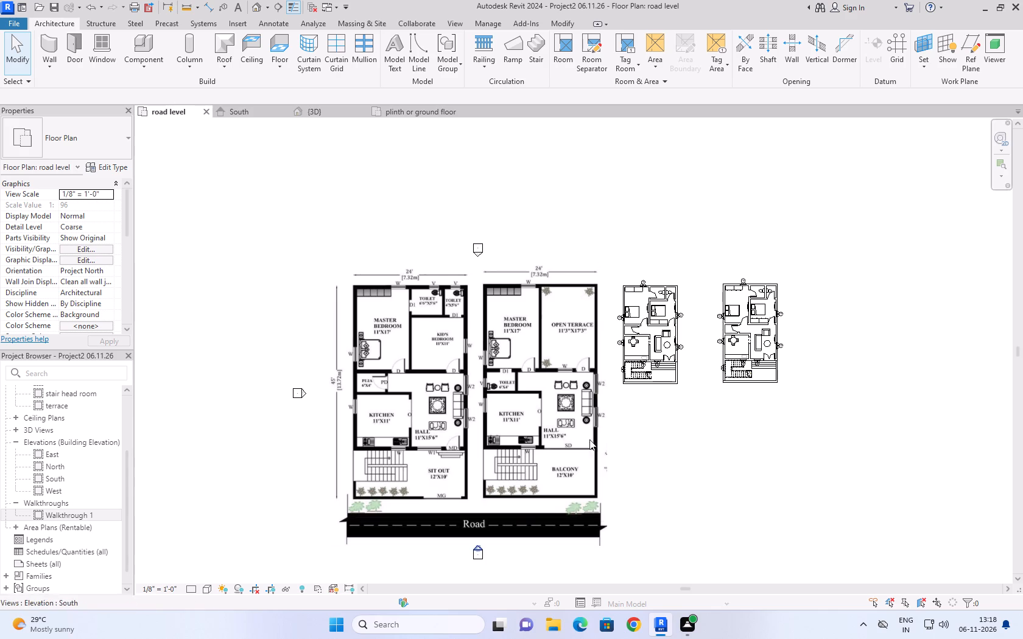
pyautogui.scroll(3, 783, 418)
pyautogui.scroll(1, 790, 293)
pyautogui.moveTo(791, 293); pyautogui.dragTo(637, 399, button='middle')
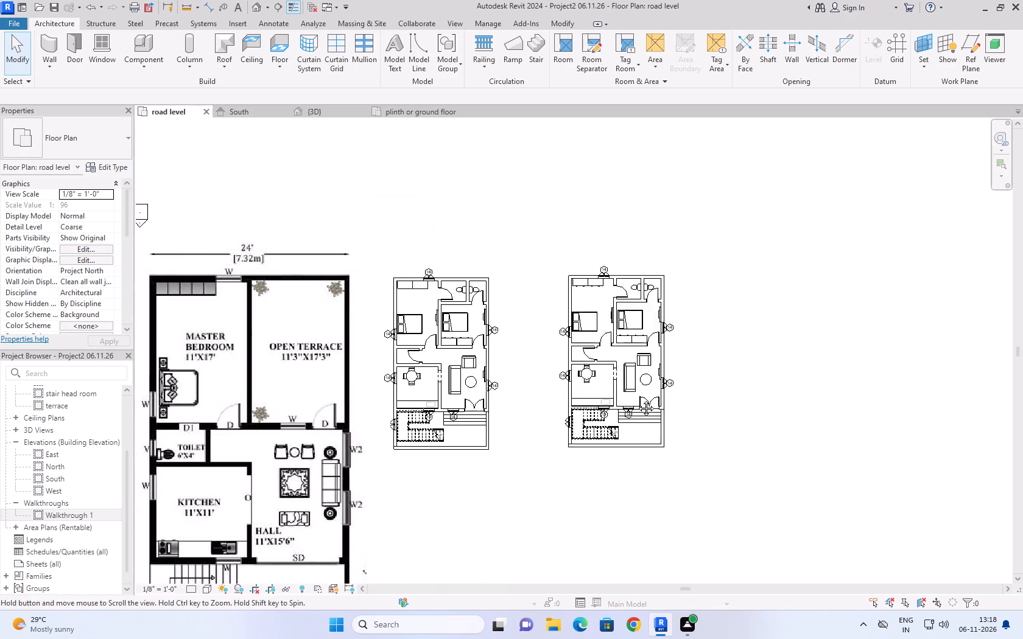
pyautogui.moveTo(637, 399); pyautogui.dragTo(616, 422, button='middle')
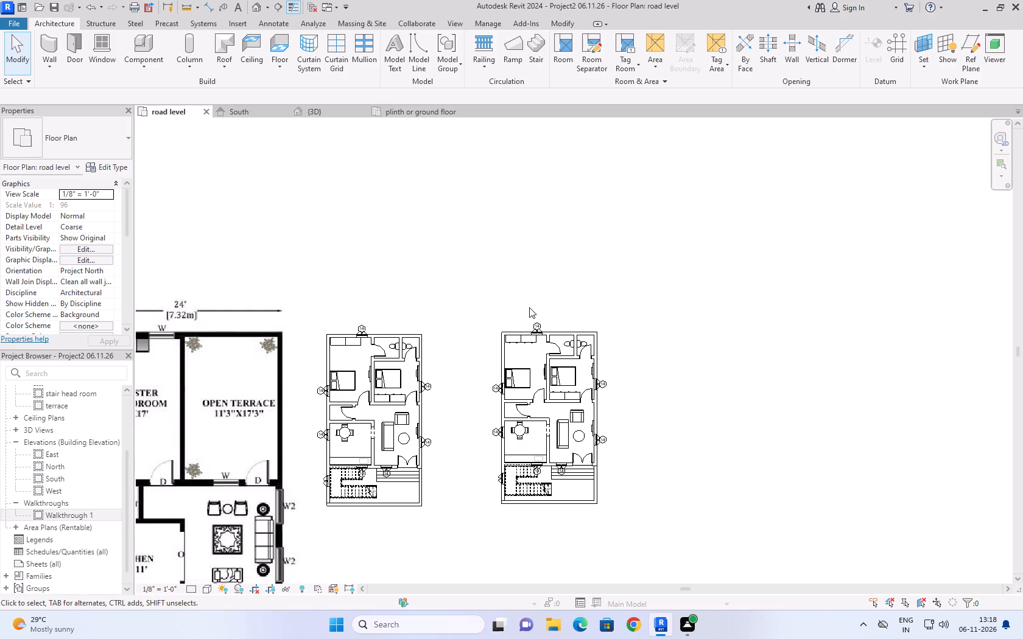
pyautogui.scroll(-3, 642, 232)
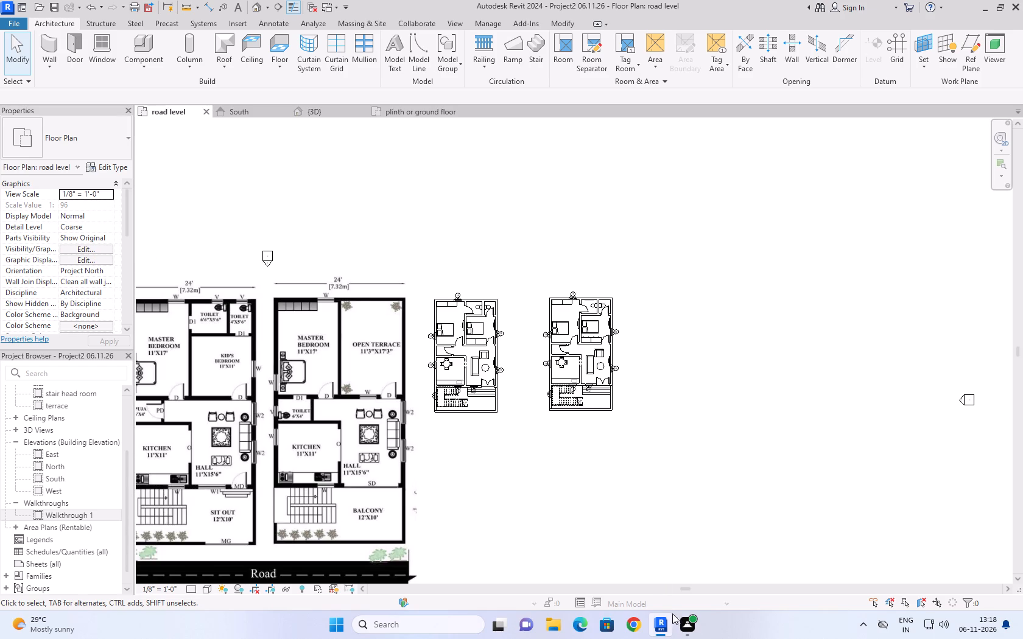
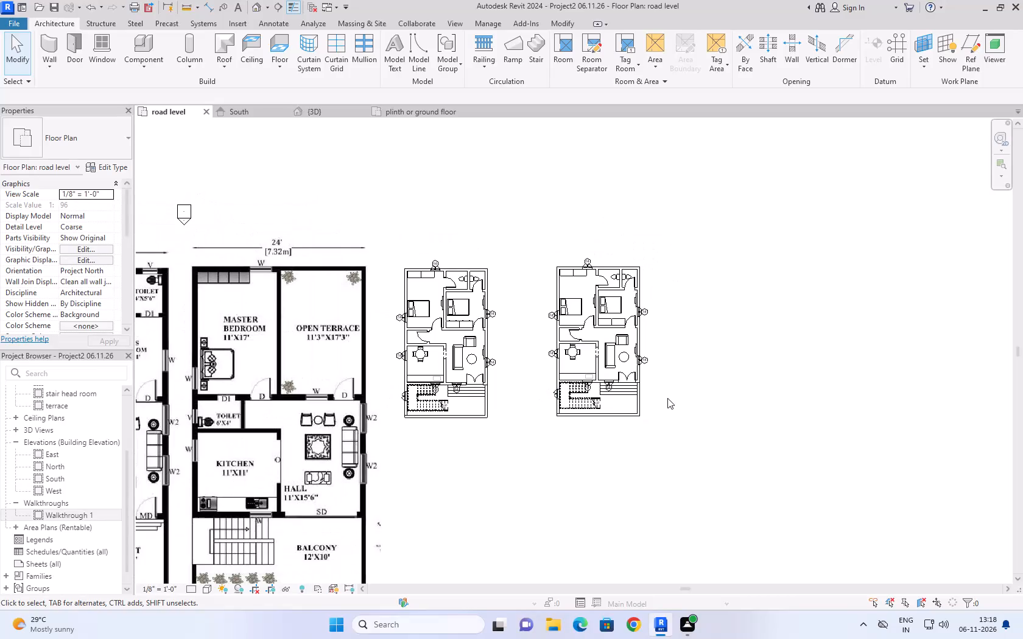
# Delete the entrance steps in front of the hall from the copied house.
pyautogui.scroll(6, 655, 403)
pyautogui.click(597, 366)
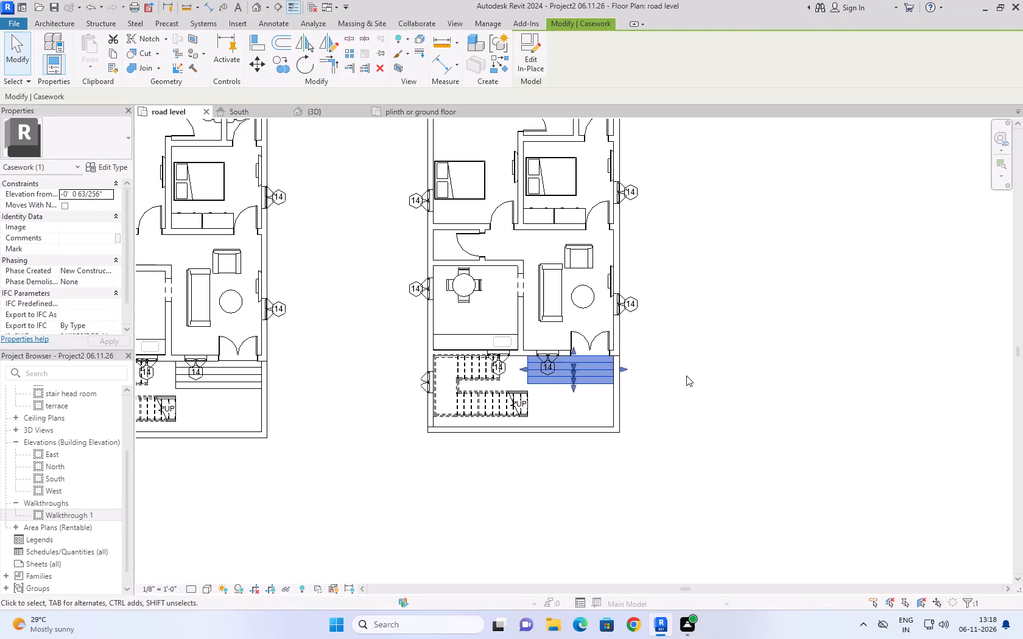
pyautogui.press('Delete')
# Compare the original and copied house plans with the upper floor reference plan to see which rooms differ.
pyautogui.scroll(-7, 670, 455)
pyautogui.scroll(-4, 691, 400)
pyautogui.scroll(3, 681, 455)
pyautogui.scroll(2, 695, 387)
pyautogui.moveTo(695, 351); pyautogui.dragTo(669, 410, button='middle')
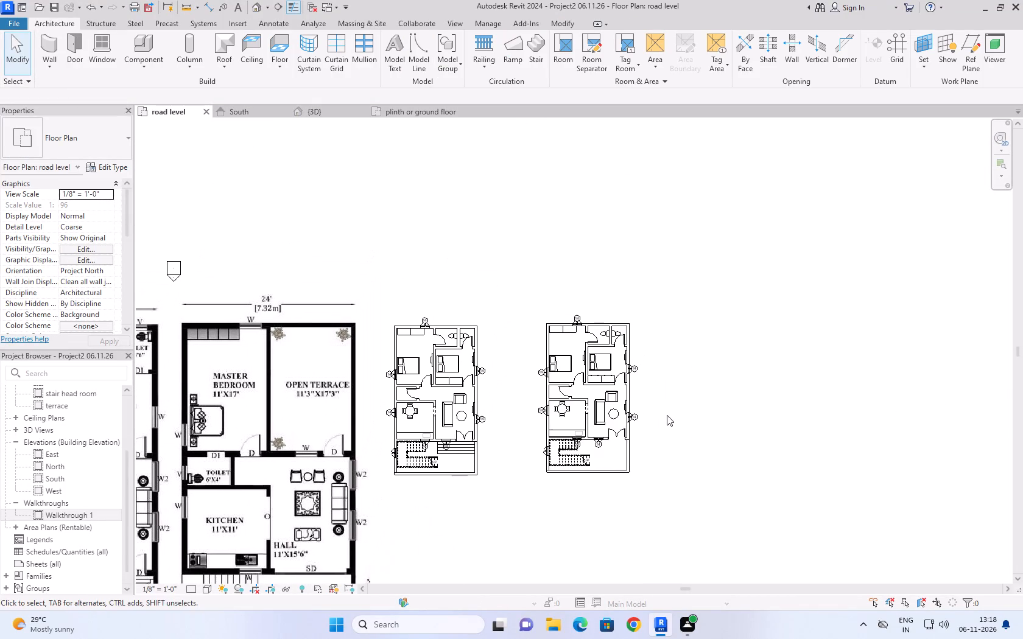
pyautogui.scroll(2, 599, 367)
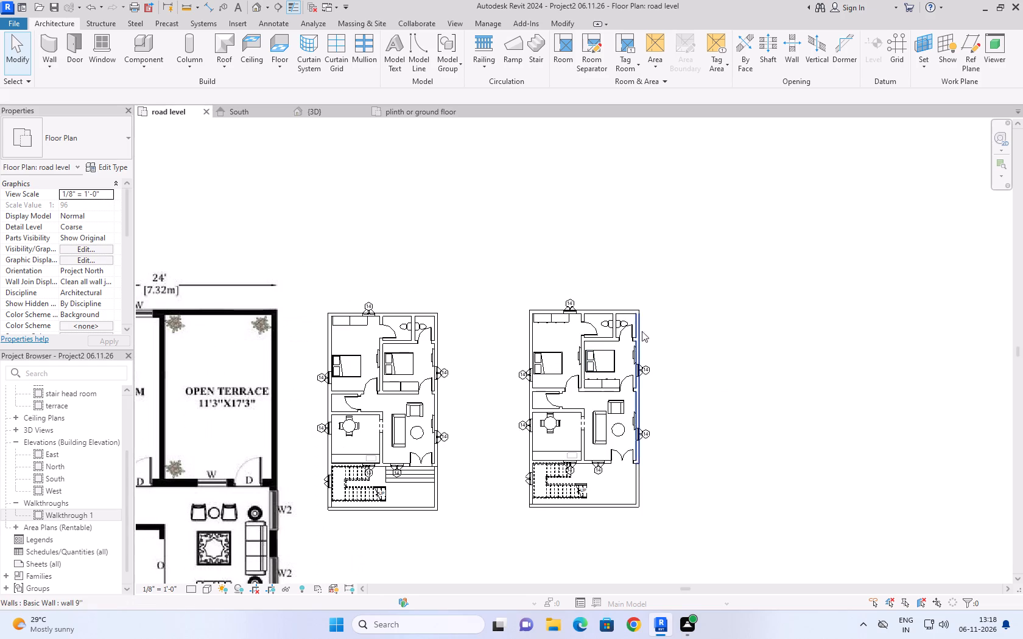
pyautogui.scroll(2, 658, 324)
pyautogui.scroll(-6, 658, 324)
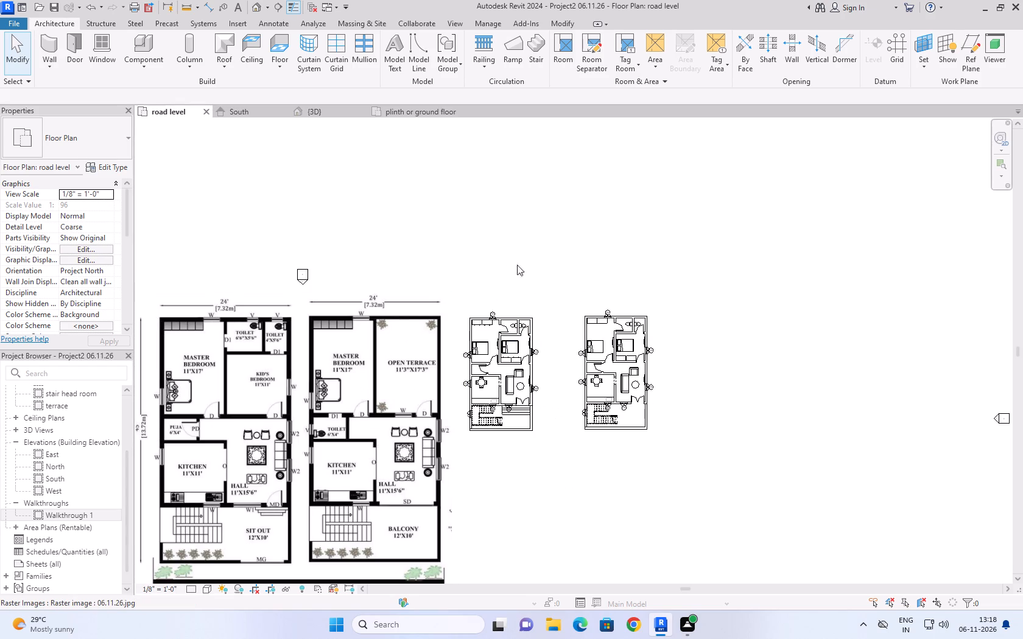
pyautogui.scroll(6, 620, 319)
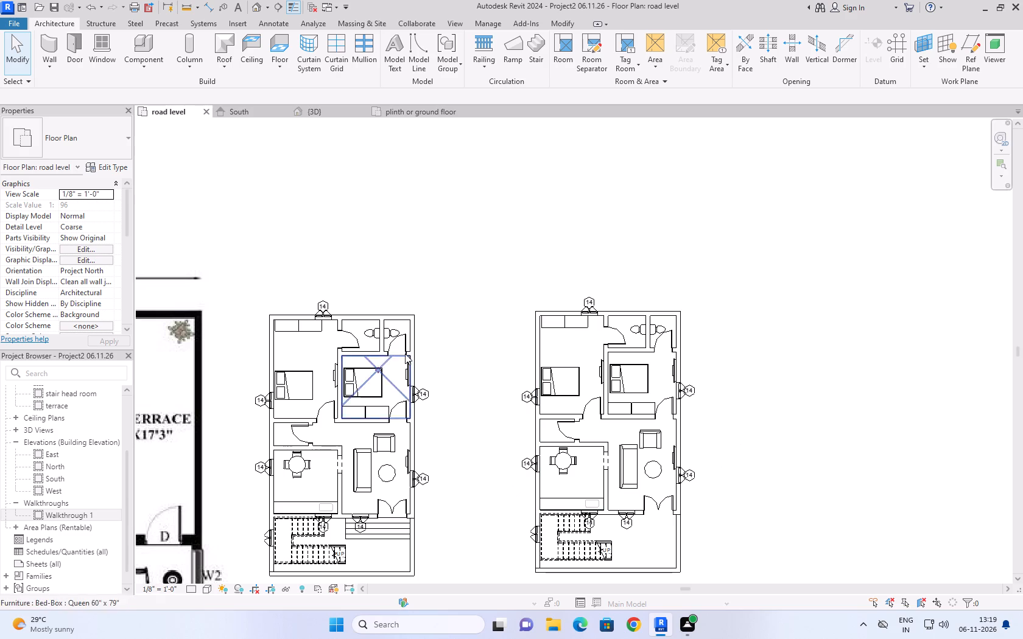
pyautogui.scroll(-4, 479, 313)
pyautogui.scroll(2, 509, 368)
pyautogui.scroll(-1, 515, 361)
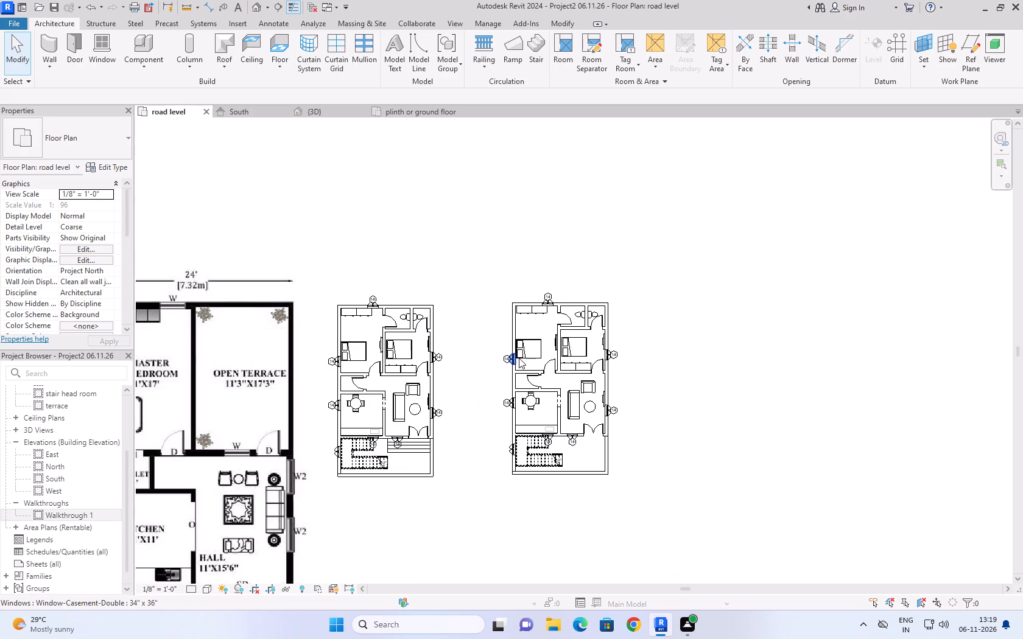
pyautogui.scroll(-3, 522, 357)
pyautogui.scroll(3, 494, 427)
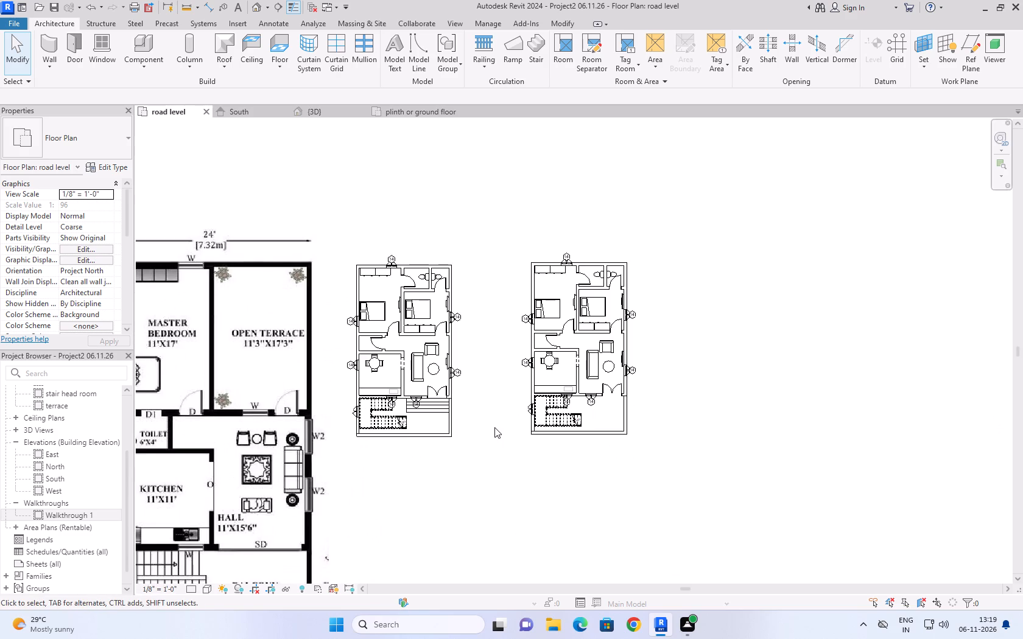
pyautogui.scroll(-1, 494, 427)
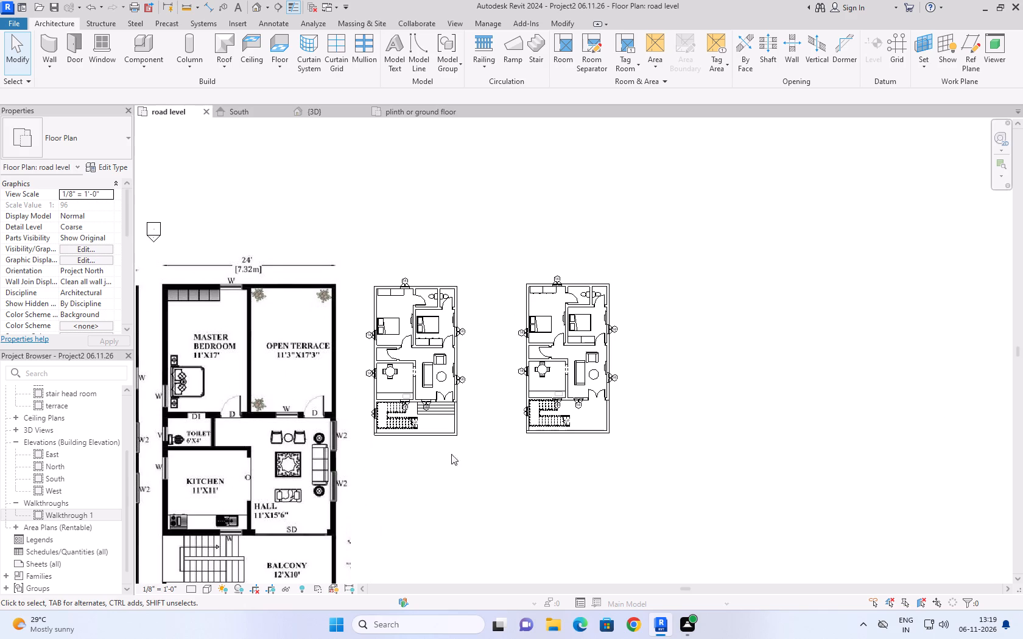
pyautogui.scroll(1, 471, 621)
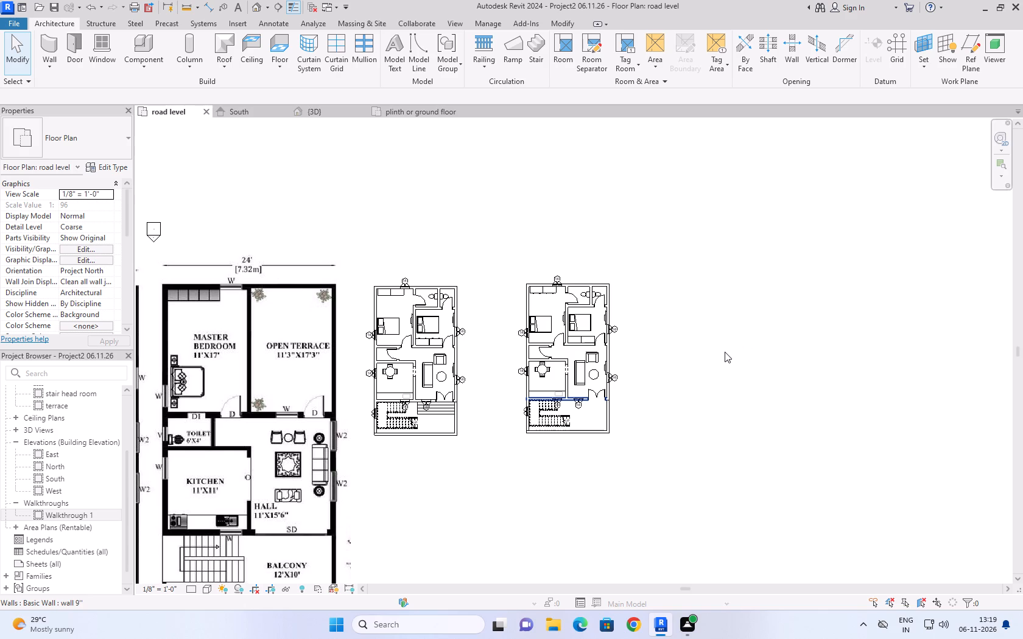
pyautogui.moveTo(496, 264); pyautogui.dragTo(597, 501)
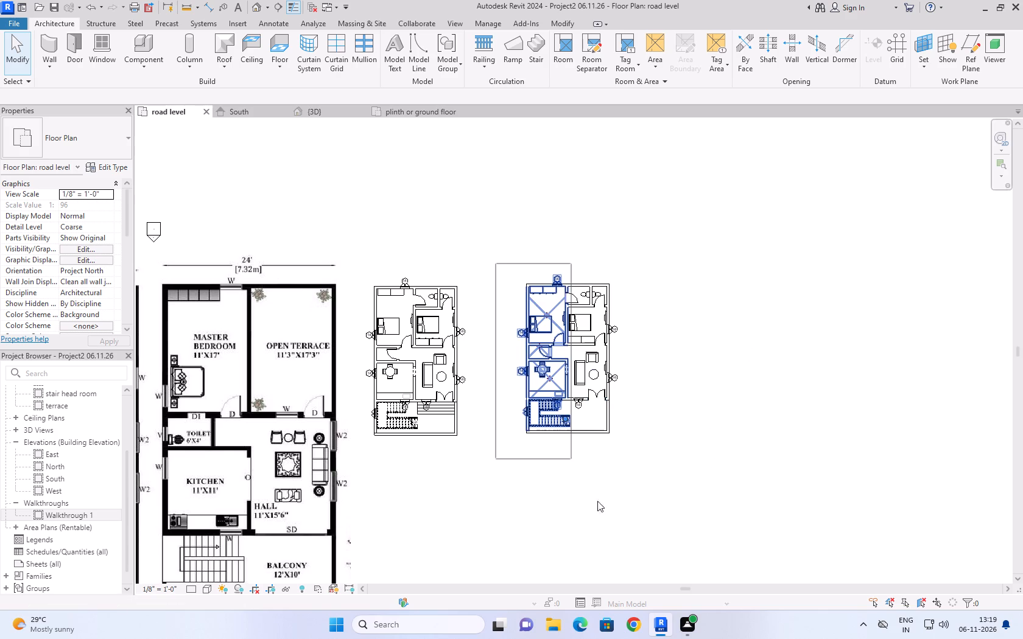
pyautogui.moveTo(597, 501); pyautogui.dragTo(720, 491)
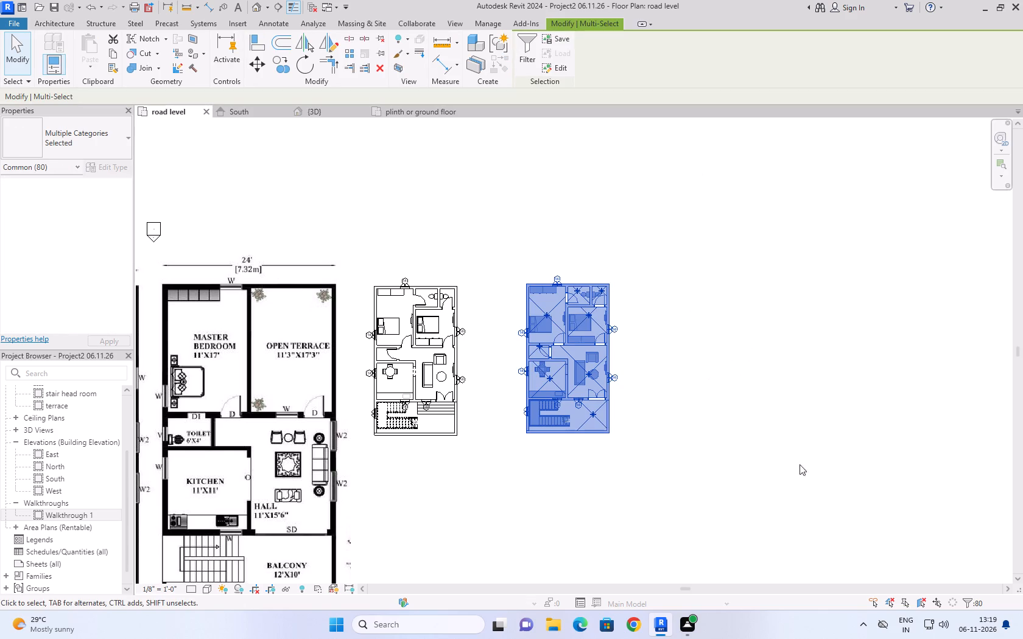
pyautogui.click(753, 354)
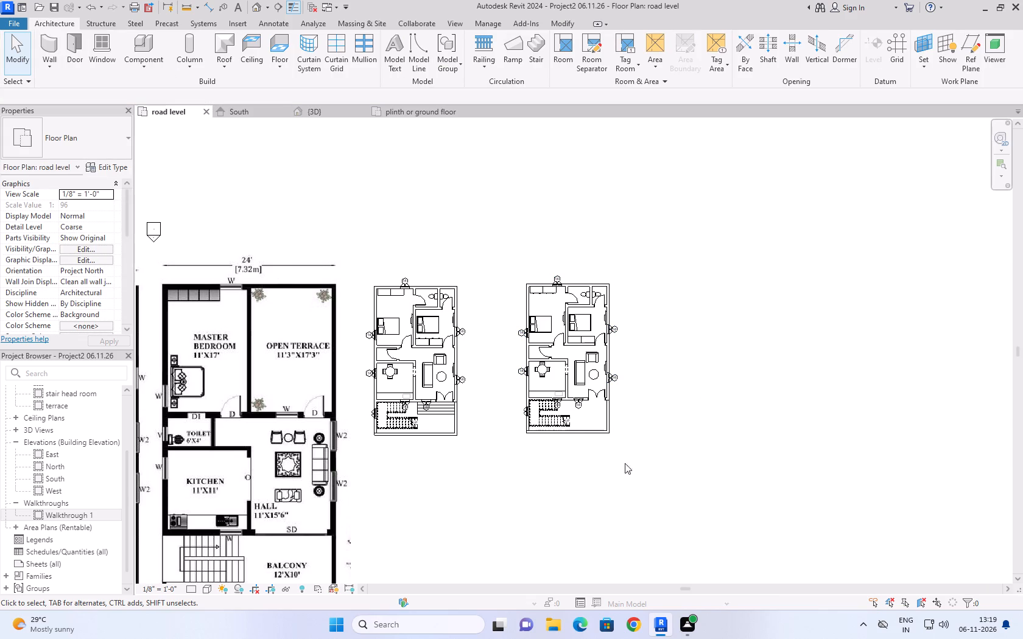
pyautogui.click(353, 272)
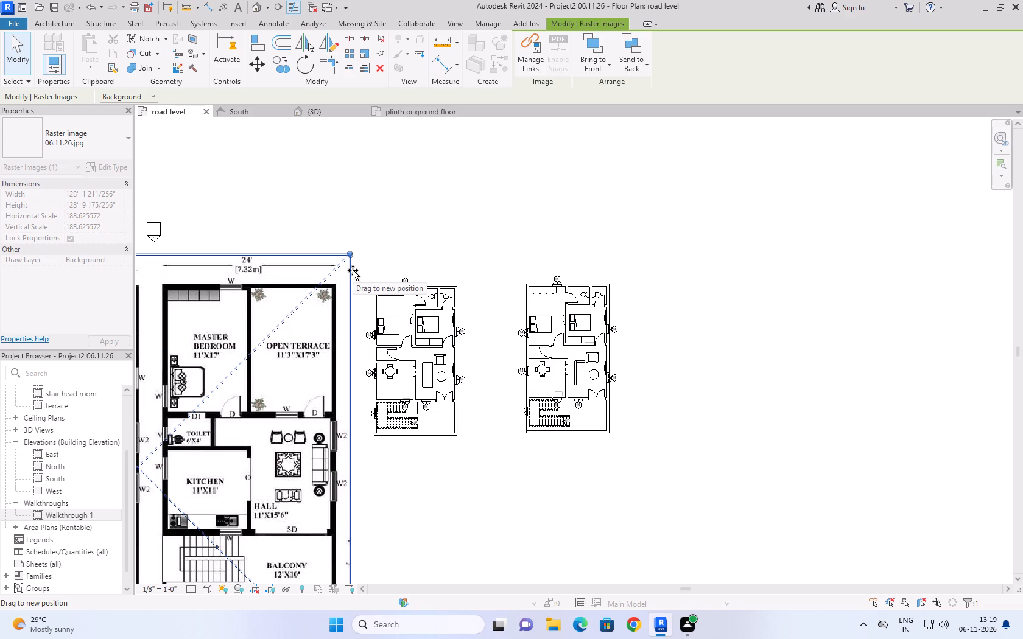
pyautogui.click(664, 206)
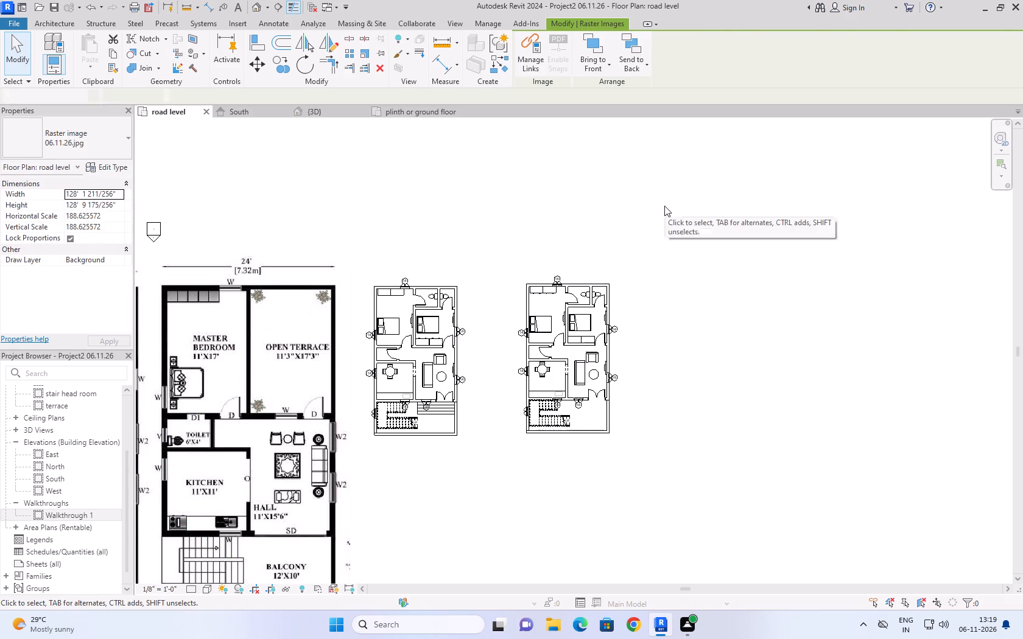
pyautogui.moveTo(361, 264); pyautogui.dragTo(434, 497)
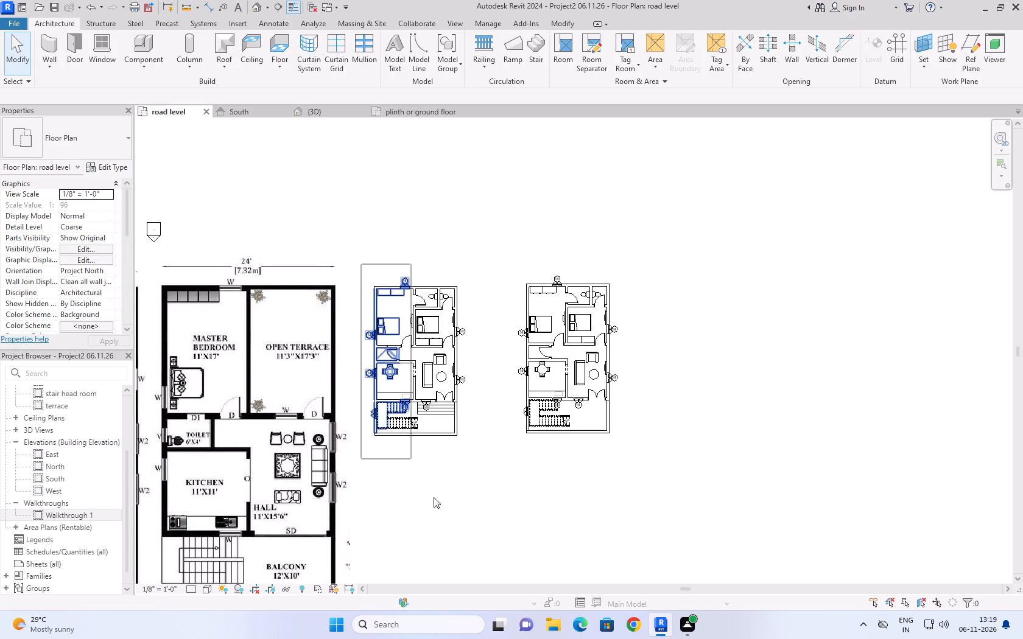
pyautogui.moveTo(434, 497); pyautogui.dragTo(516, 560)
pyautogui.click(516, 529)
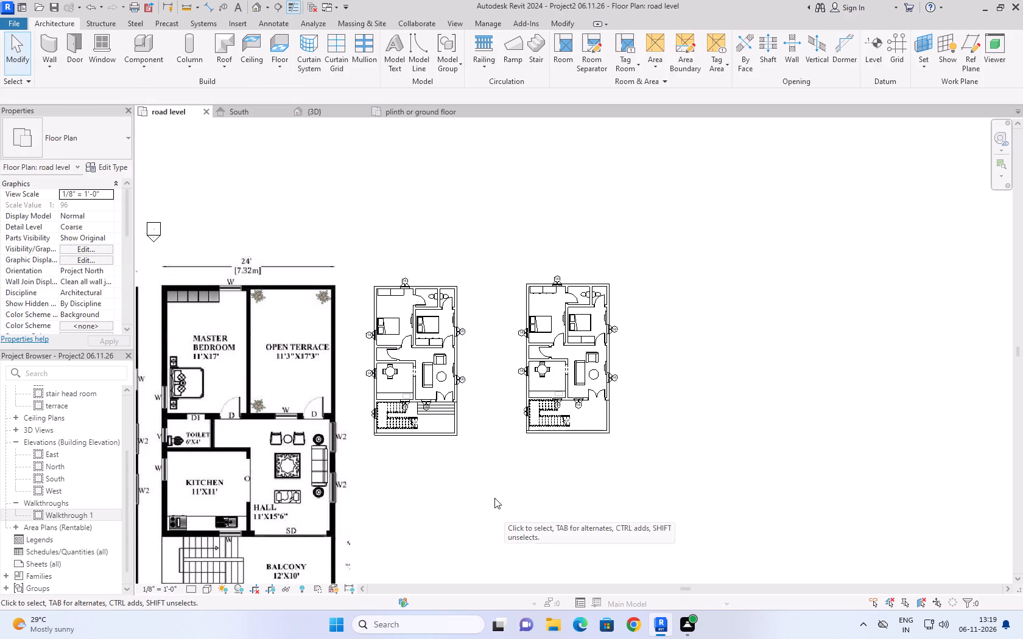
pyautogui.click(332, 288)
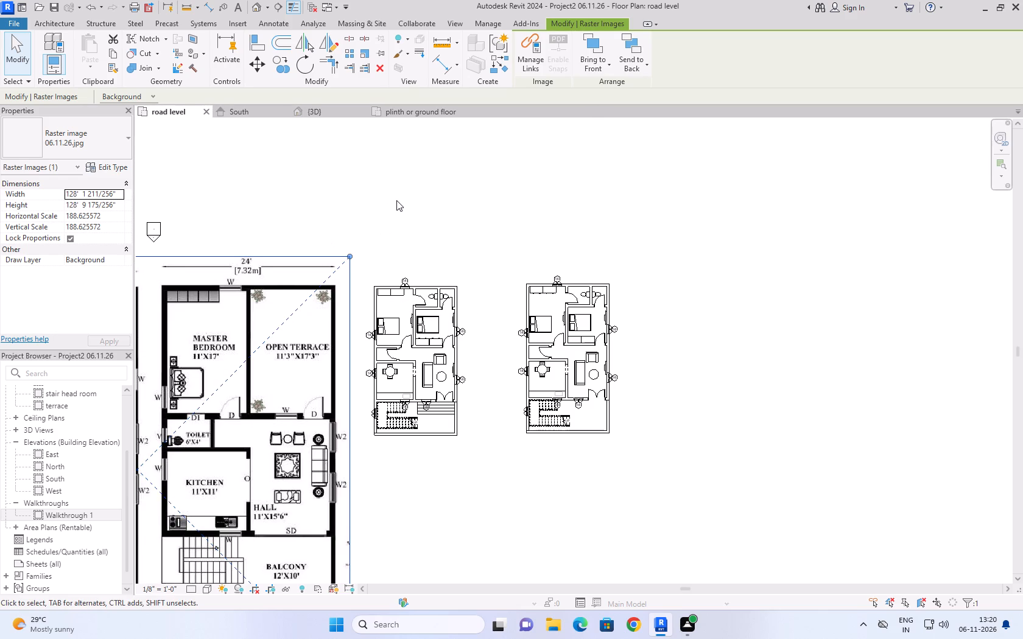
# Delete the queen bed and the GUEST ROOM room element from the copied house's guest bedroom.
pyautogui.scroll(-1, 649, 246)
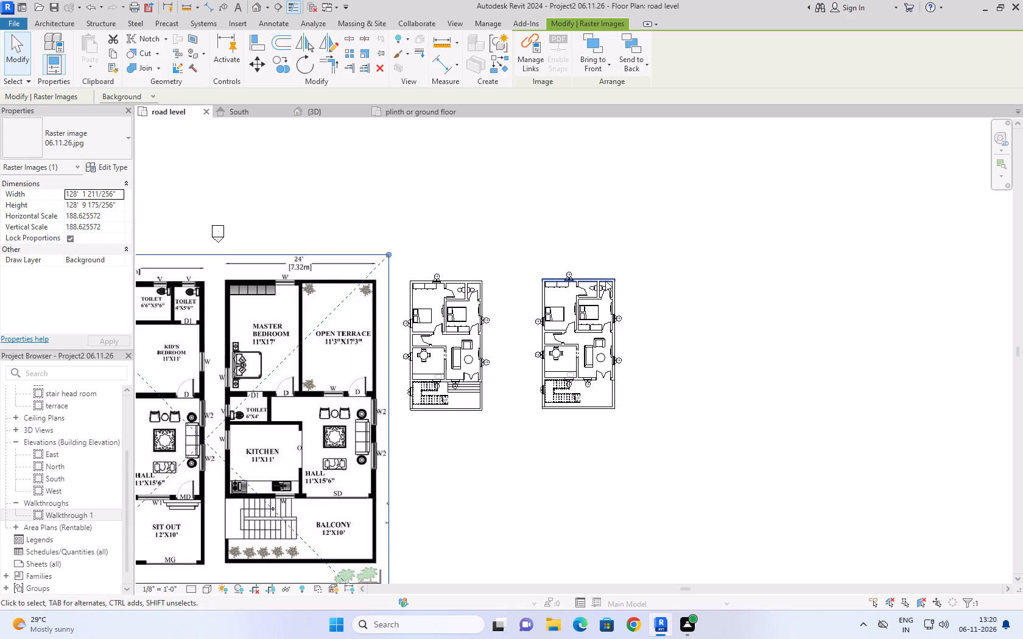
pyautogui.scroll(2, 543, 430)
pyautogui.scroll(3, 677, 380)
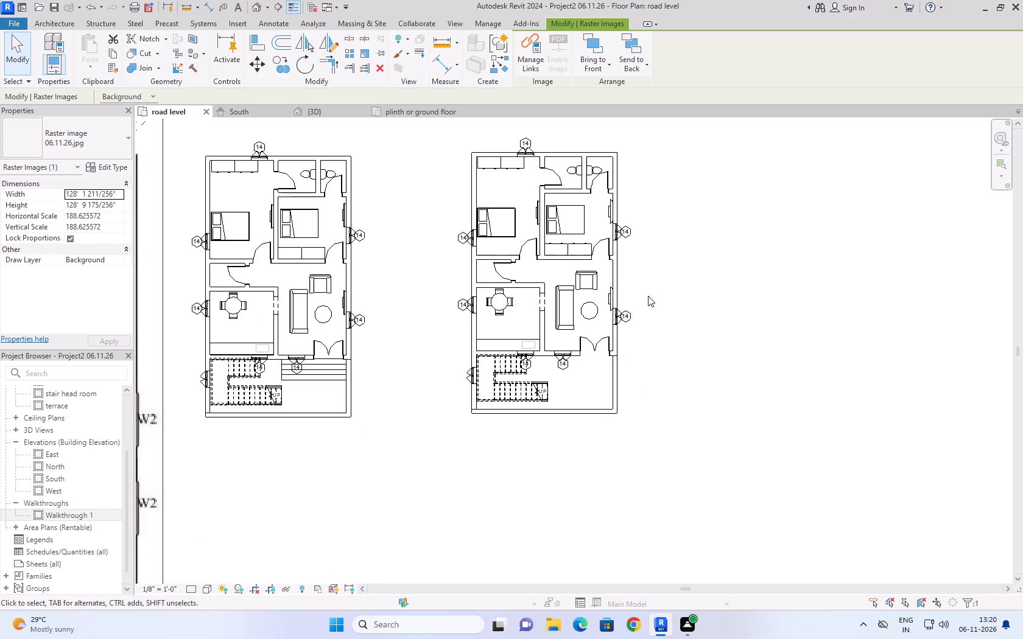
pyautogui.click(583, 207)
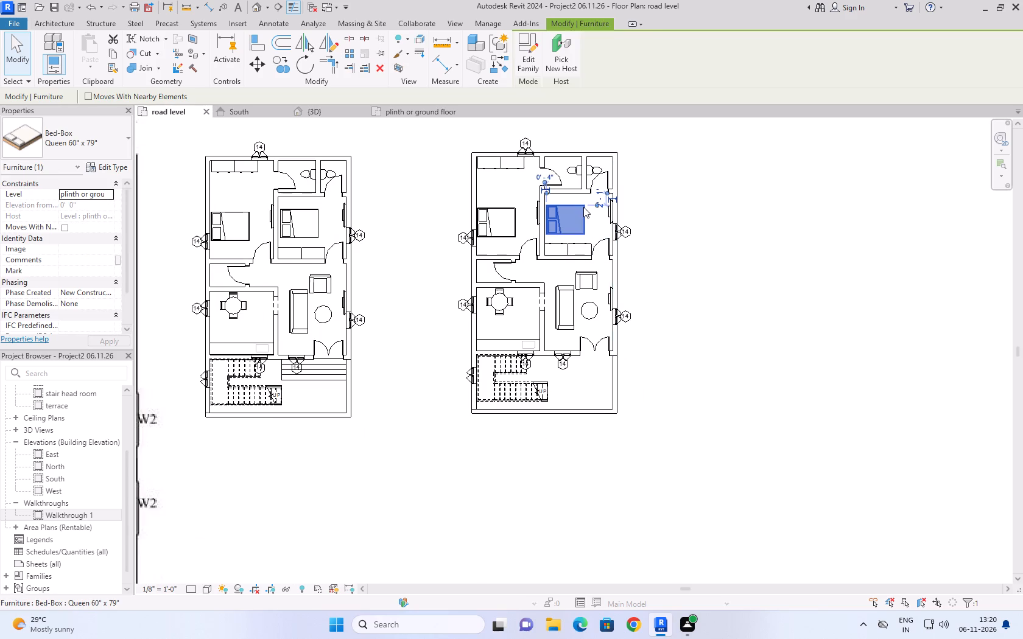
pyautogui.press('Delete')
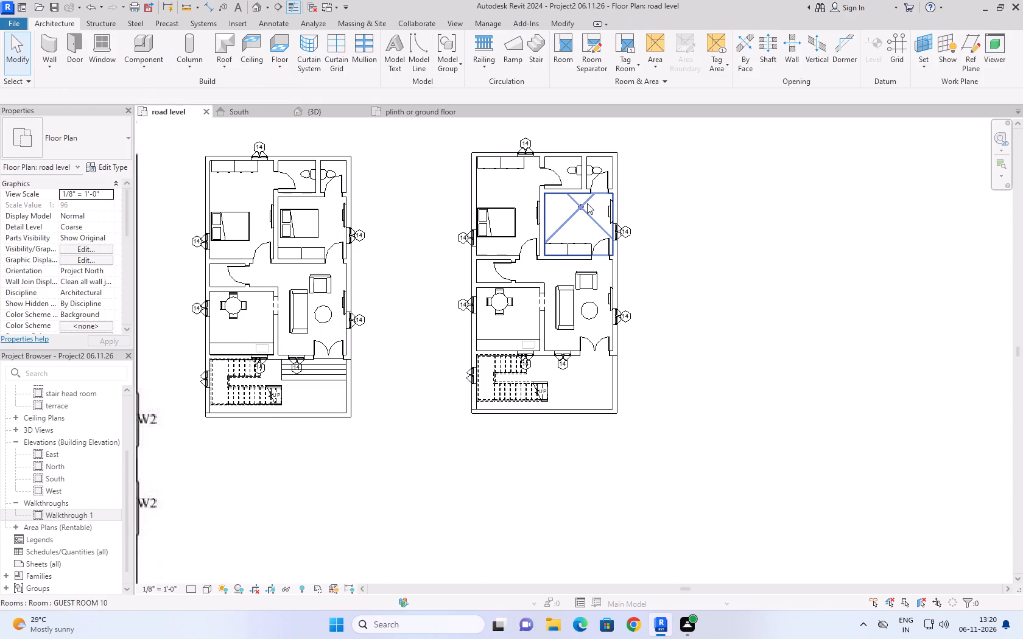
pyautogui.click(587, 203)
pyautogui.press('Delete')
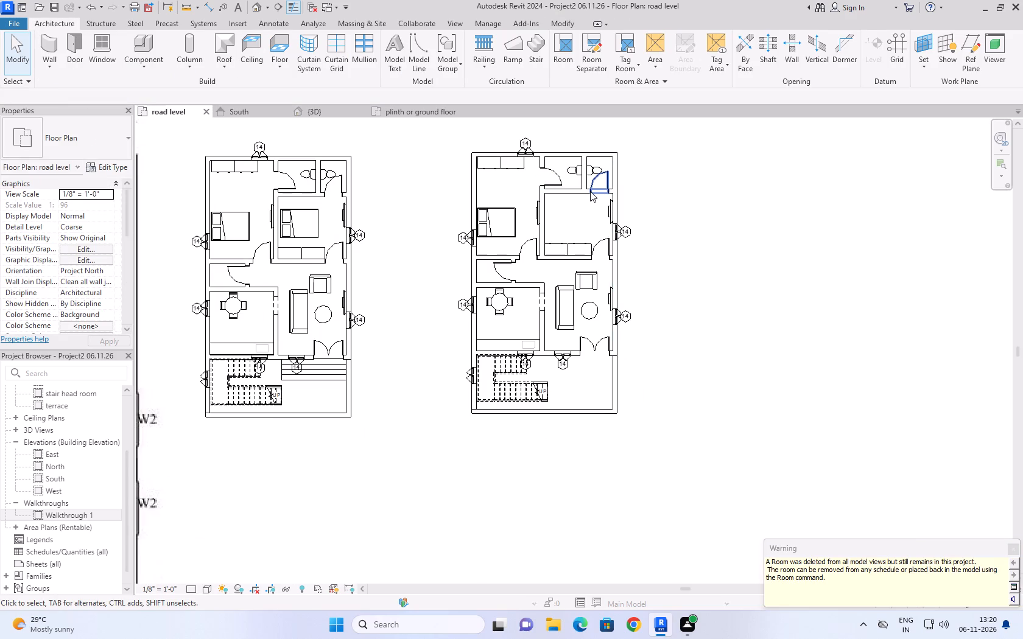
# Delete the door, toilet fixture and room element of the small corner toilet in the copied house.
pyautogui.click(602, 173)
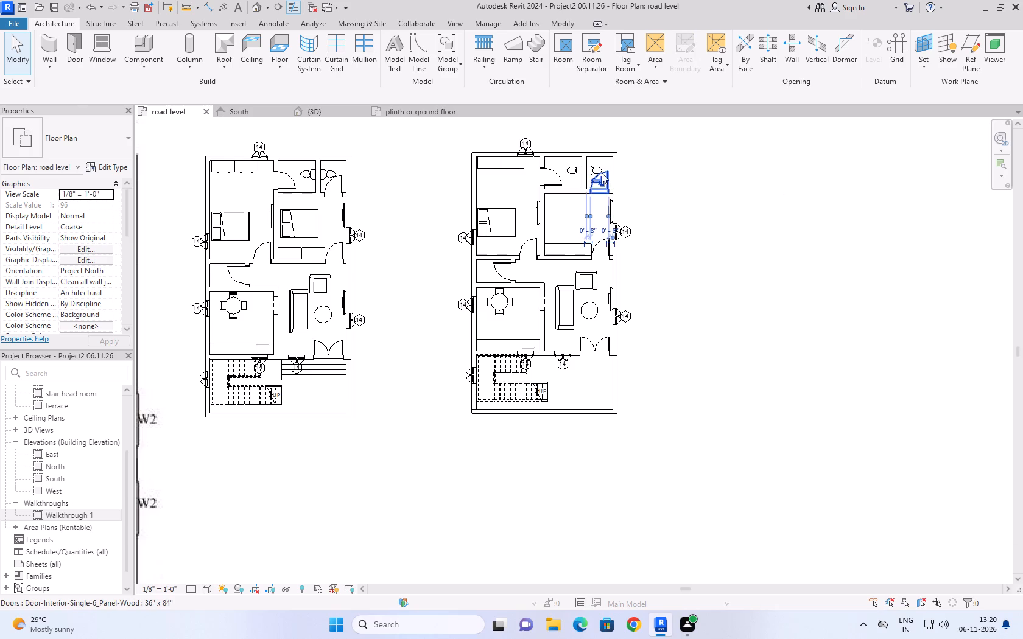
pyautogui.press('Delete')
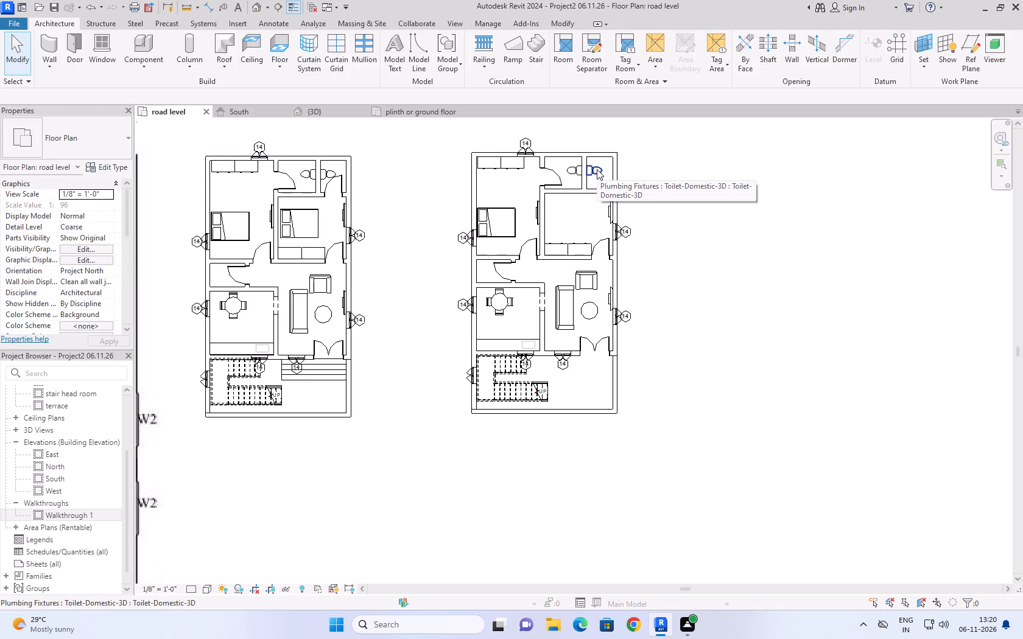
pyautogui.click(597, 169)
pyautogui.press('Delete')
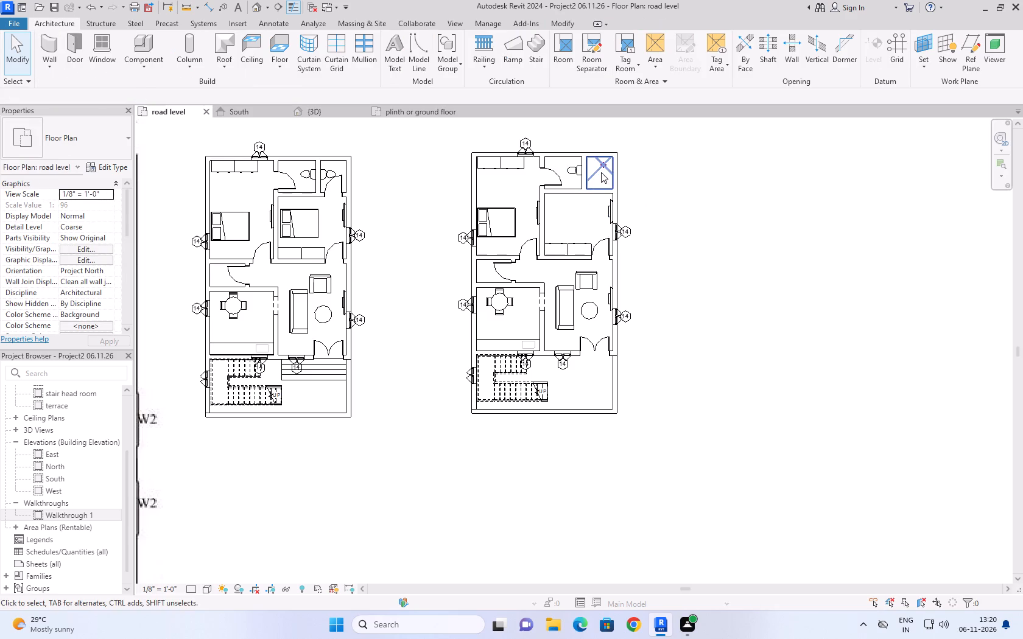
pyautogui.click(602, 167)
pyautogui.press('Delete')
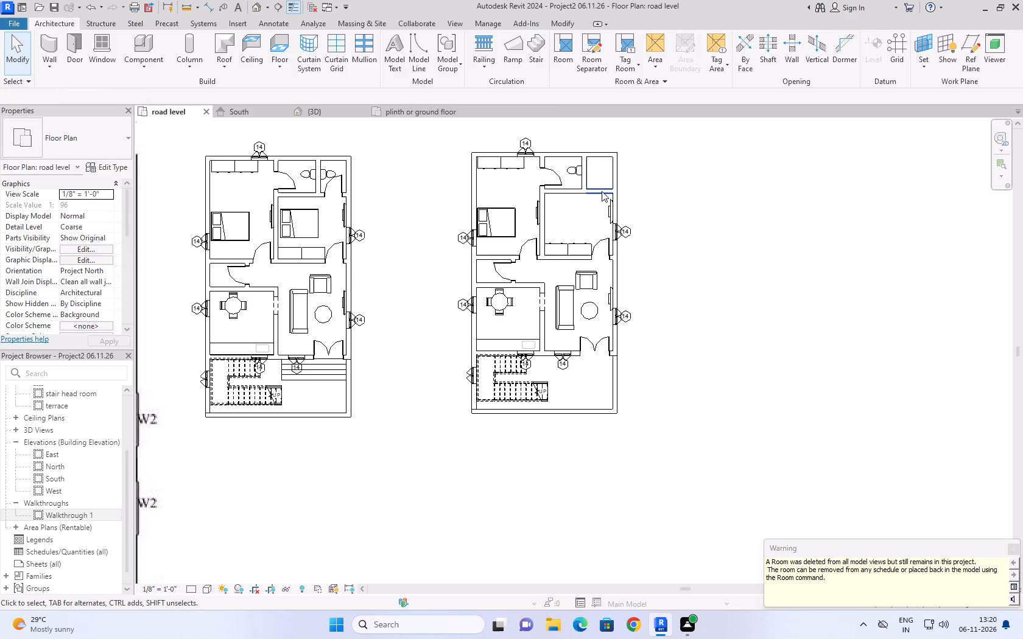
# Delete the two wall segments separating both toilets from the former guest bedroom in the copied house.
pyautogui.click(602, 191)
pyautogui.press('Delete')
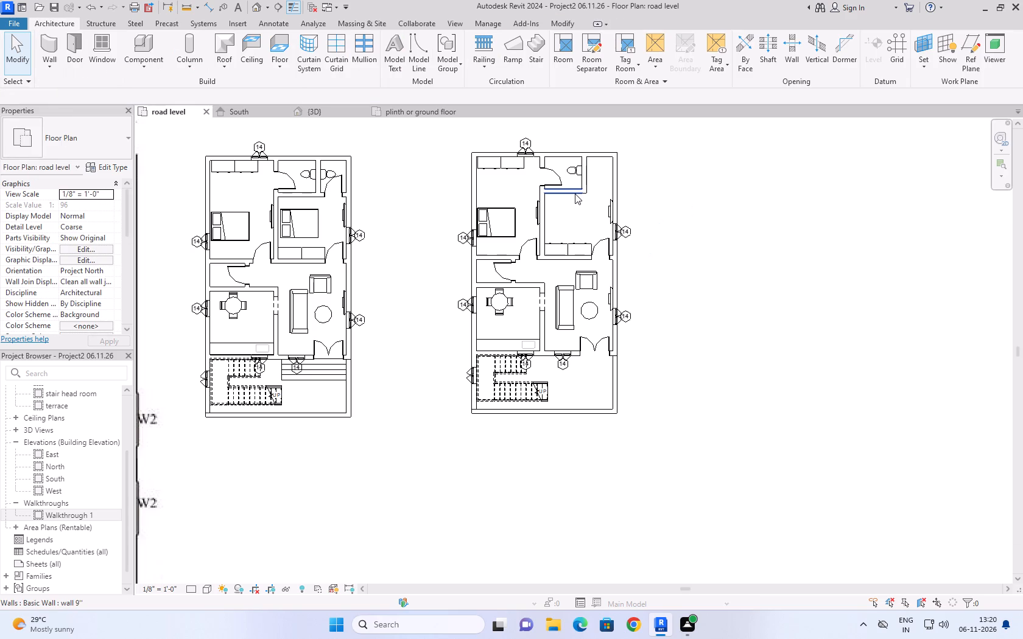
pyautogui.click(574, 192)
pyautogui.press('Delete')
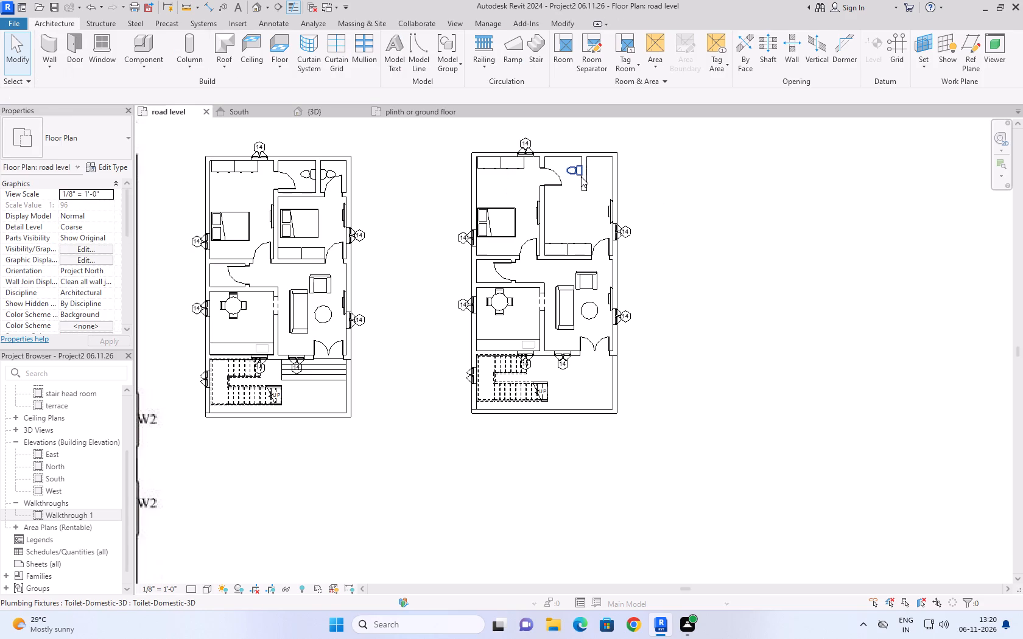
# Place another Toilet-Domestic-3D in the copied house's small room beside the dining area, rotated with its back to the outer wall.
pyautogui.click(578, 172)
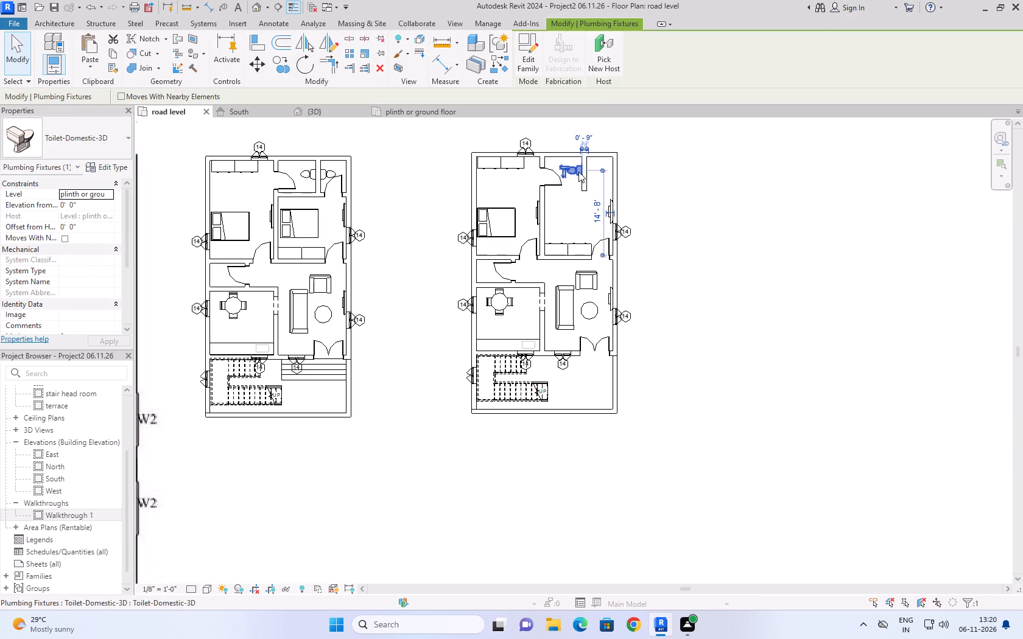
pyautogui.write('CS')
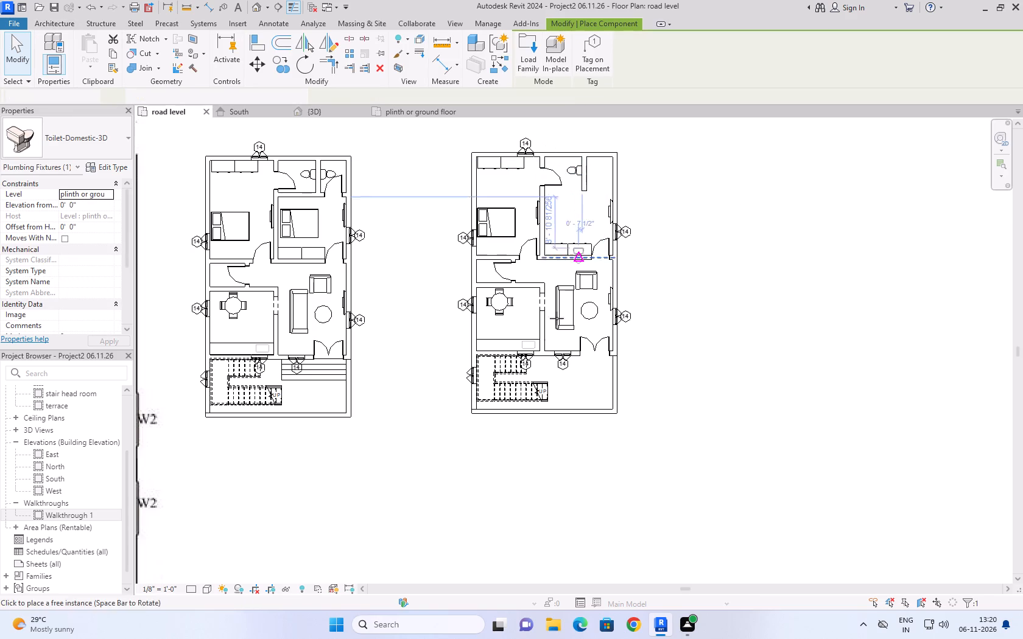
pyautogui.scroll(4, 506, 379)
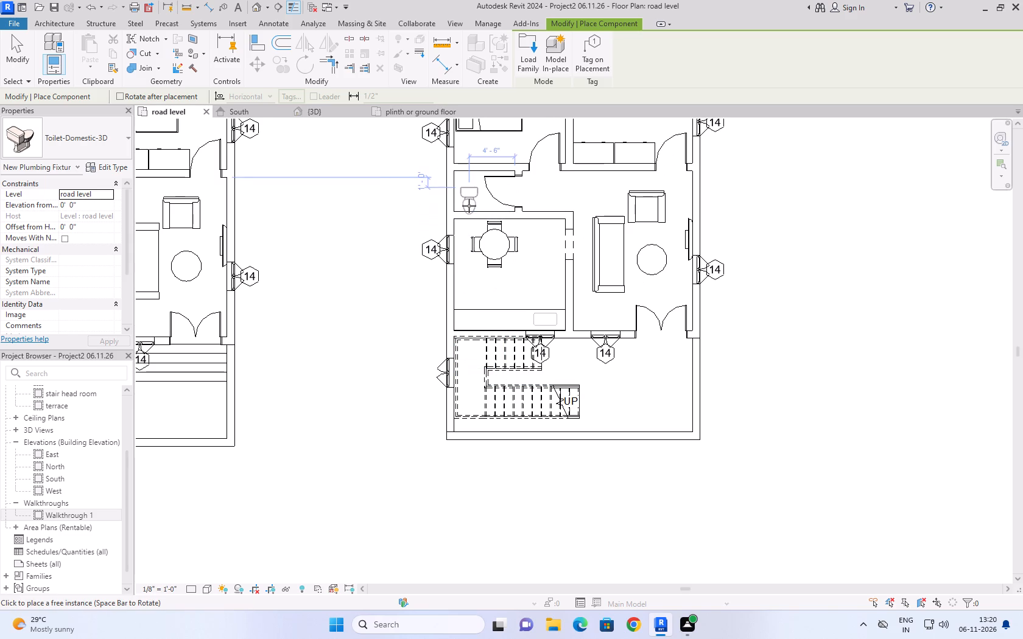
pyautogui.press('space')
pyautogui.click(471, 200)
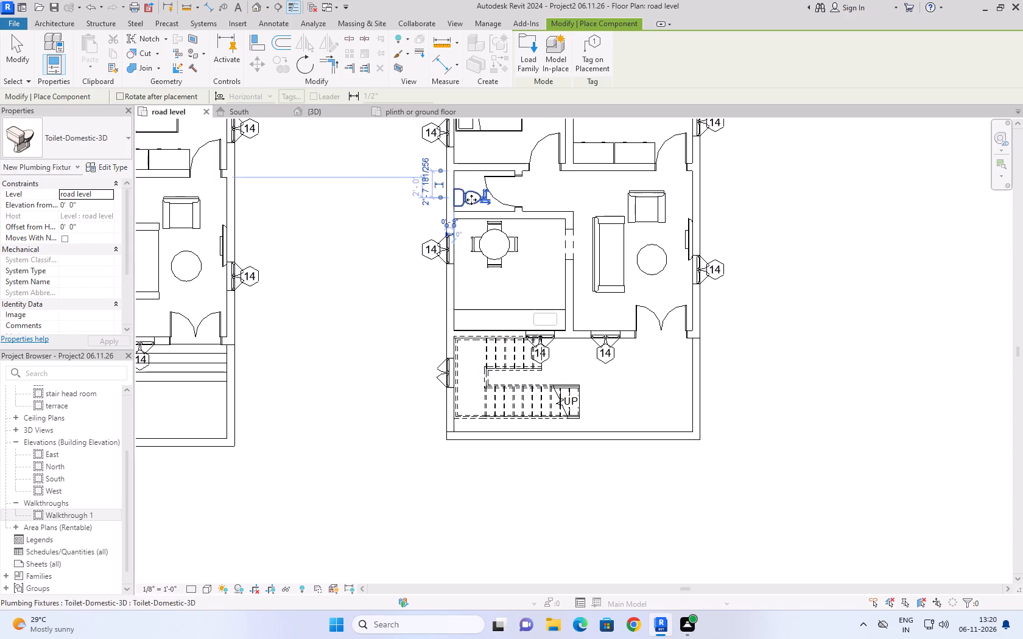
pyautogui.scroll(-4, 496, 277)
pyautogui.moveTo(578, 203); pyautogui.dragTo(536, 318, button='middle')
pyautogui.press('Escape')
pyautogui.press('Escape')
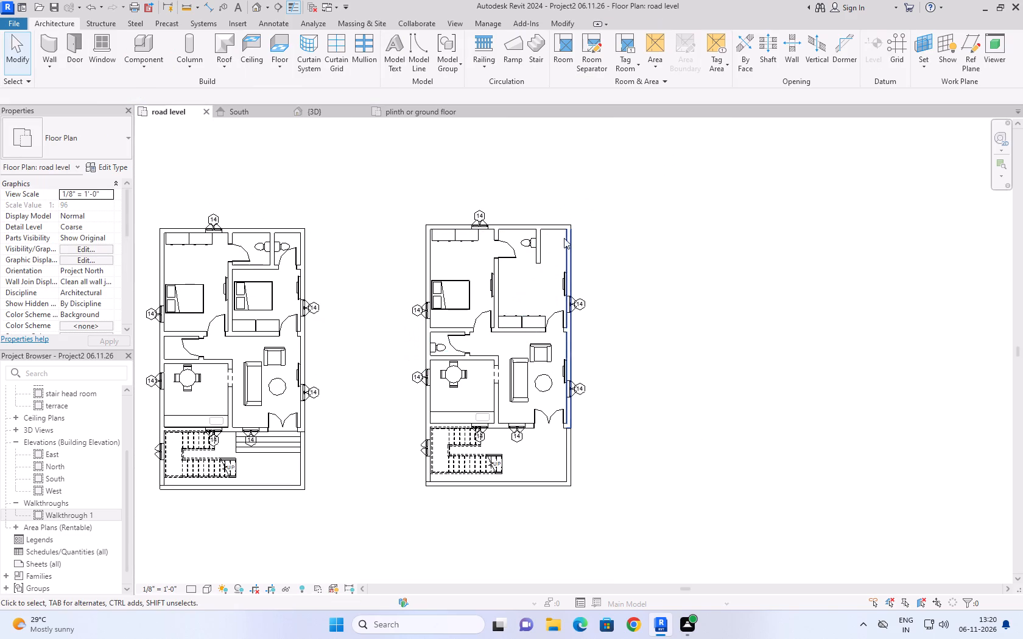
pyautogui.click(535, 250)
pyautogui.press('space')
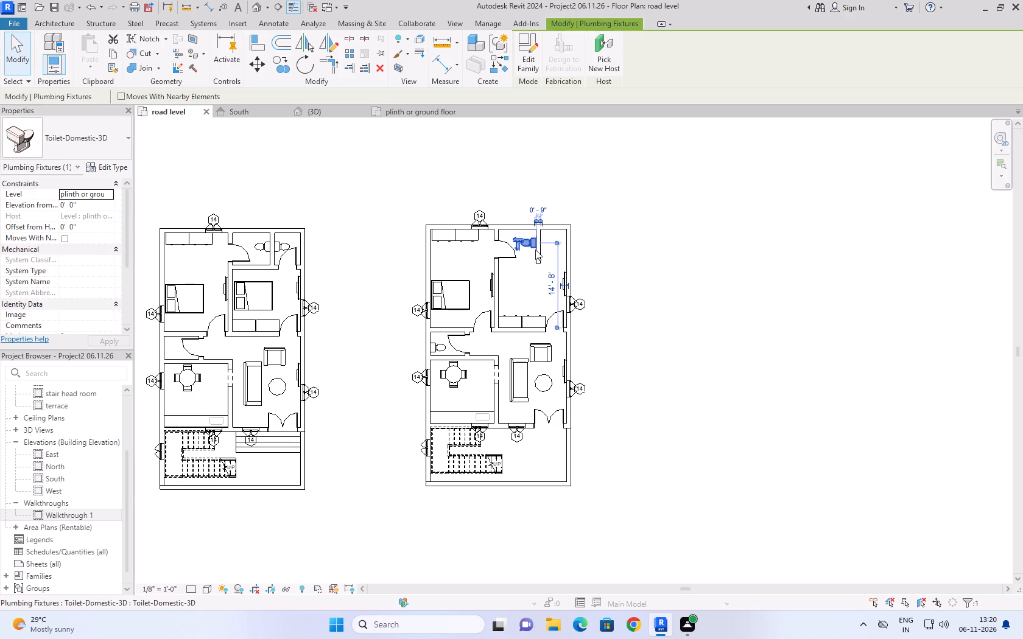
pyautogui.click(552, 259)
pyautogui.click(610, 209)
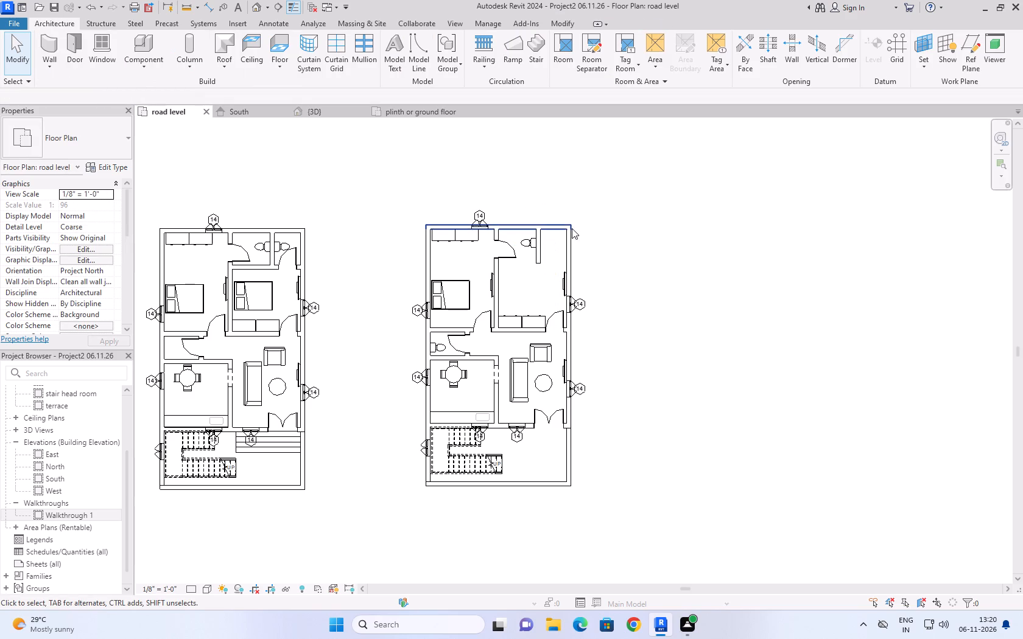
# Delete the leftover toilet fixture, its short partition wall and the TOILET room element in the copied house's open terrace area.
pyautogui.click(540, 243)
pyautogui.press('Delete')
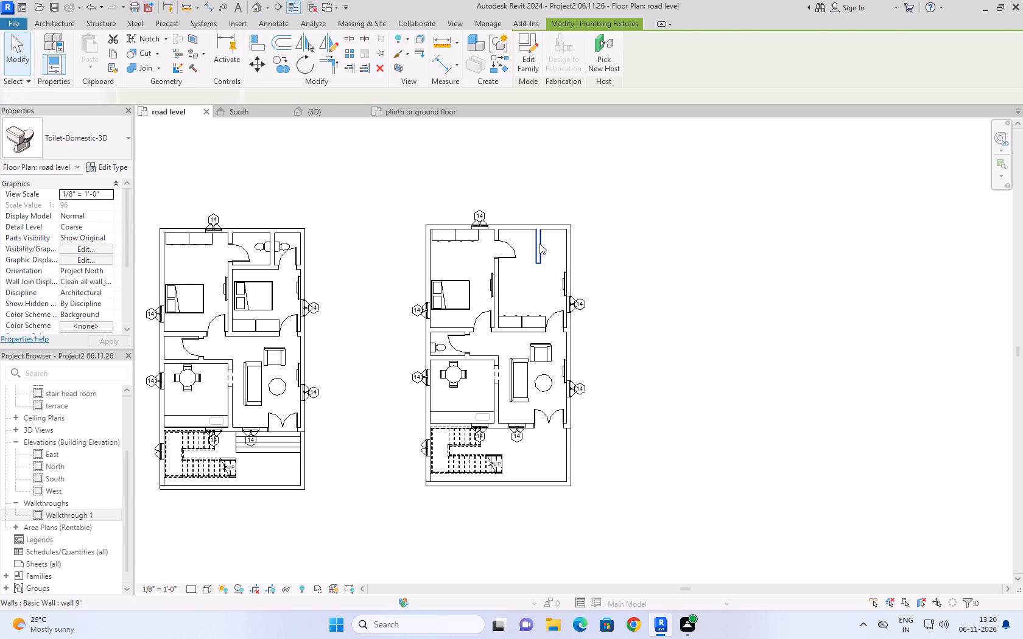
pyautogui.click(540, 240)
pyautogui.press('Delete')
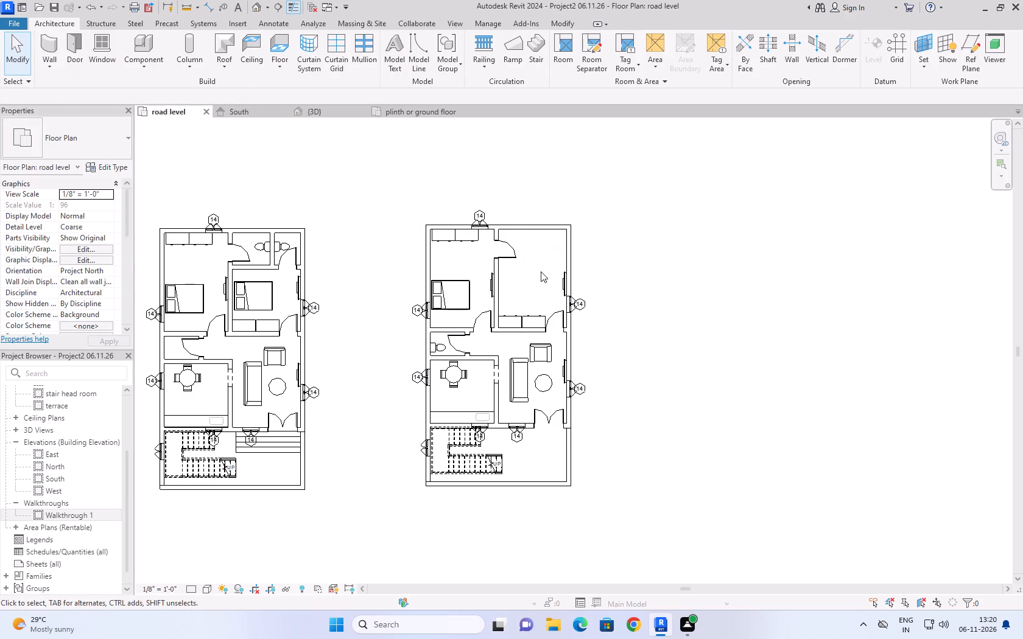
pyautogui.click(541, 264)
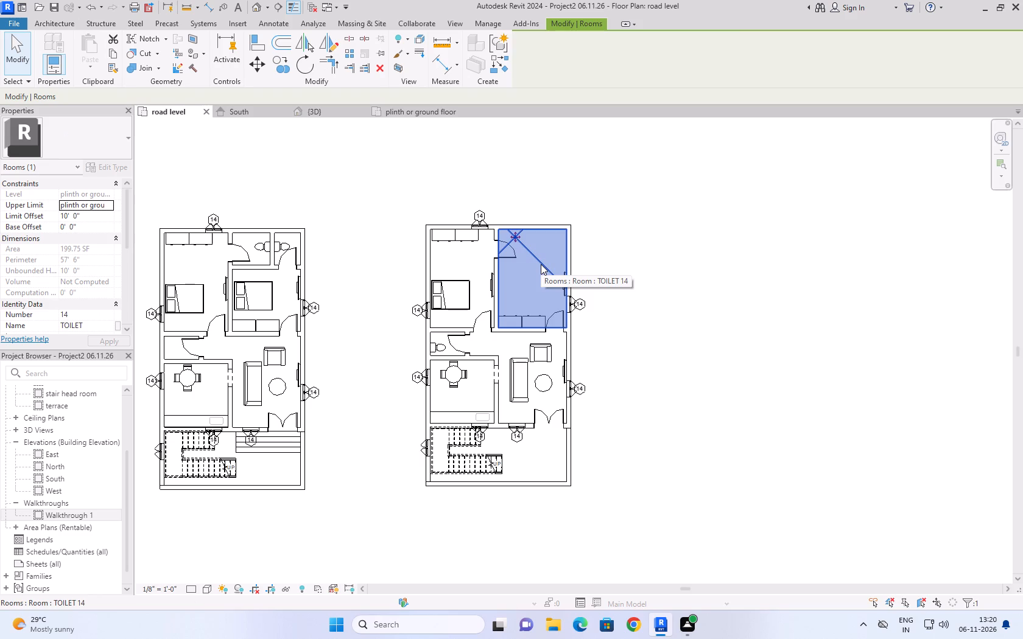
pyautogui.press('Delete')
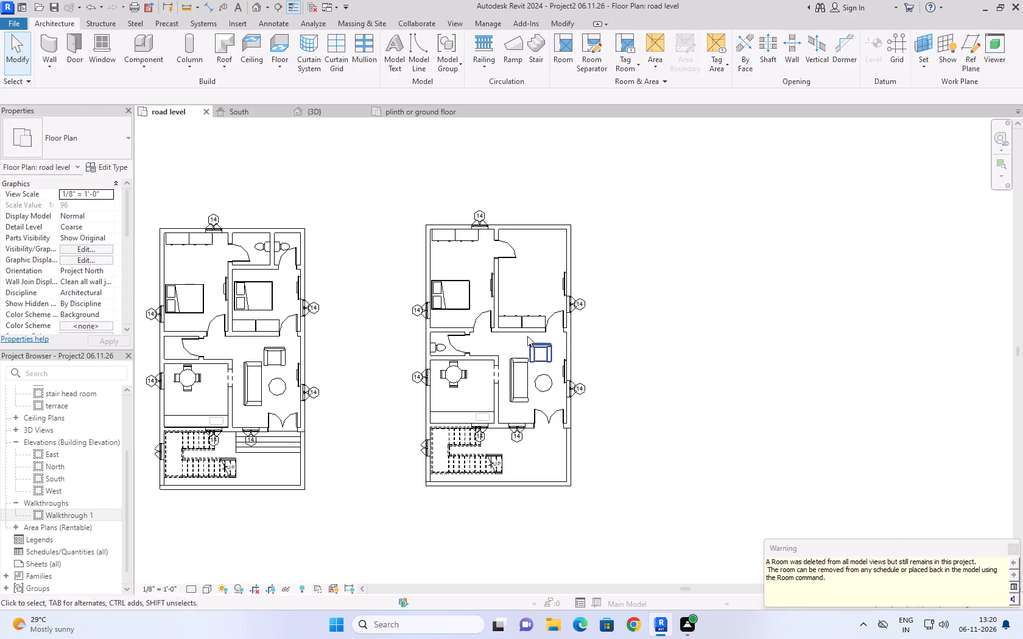
# Delete both wardrobes and the wall-mounted item on the outer wall from the copied house's former guest bedroom.
pyautogui.click(529, 320)
pyautogui.press('Delete')
pyautogui.click(518, 316)
pyautogui.press('Delete')
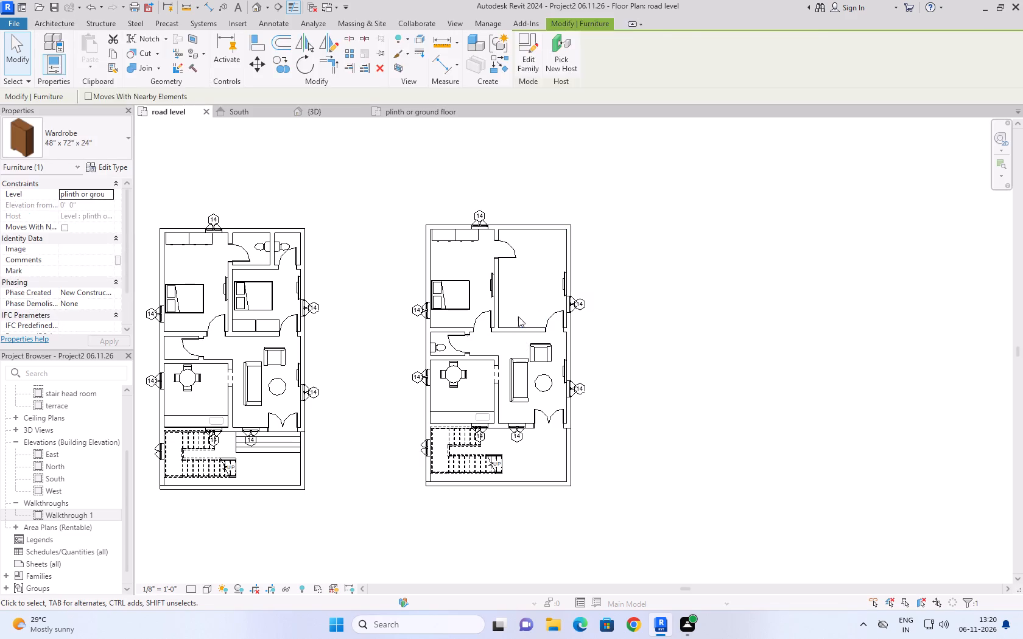
pyautogui.click(561, 282)
pyautogui.press('Delete')
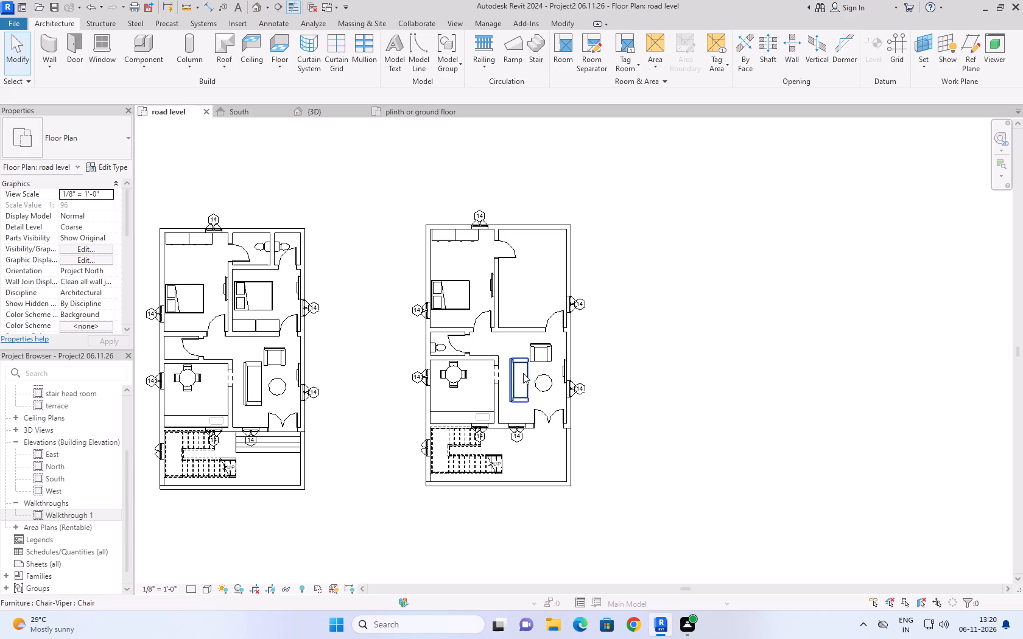
# Compare the copied house's layout with the upper floor reference plan showing the open terrace, toilet and balcony.
pyautogui.scroll(-7, 526, 346)
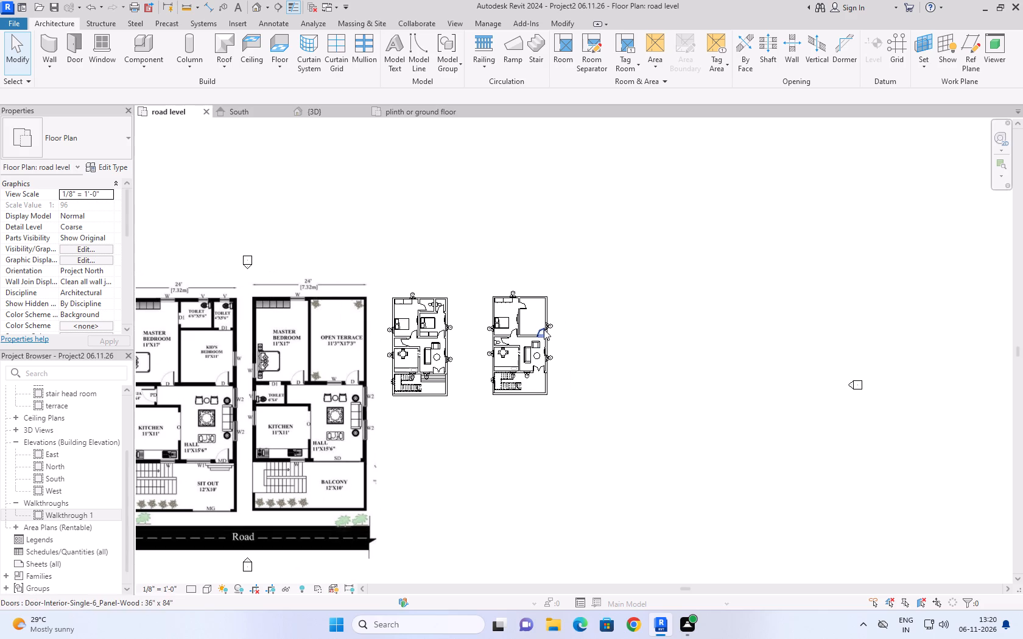
pyautogui.scroll(4, 522, 343)
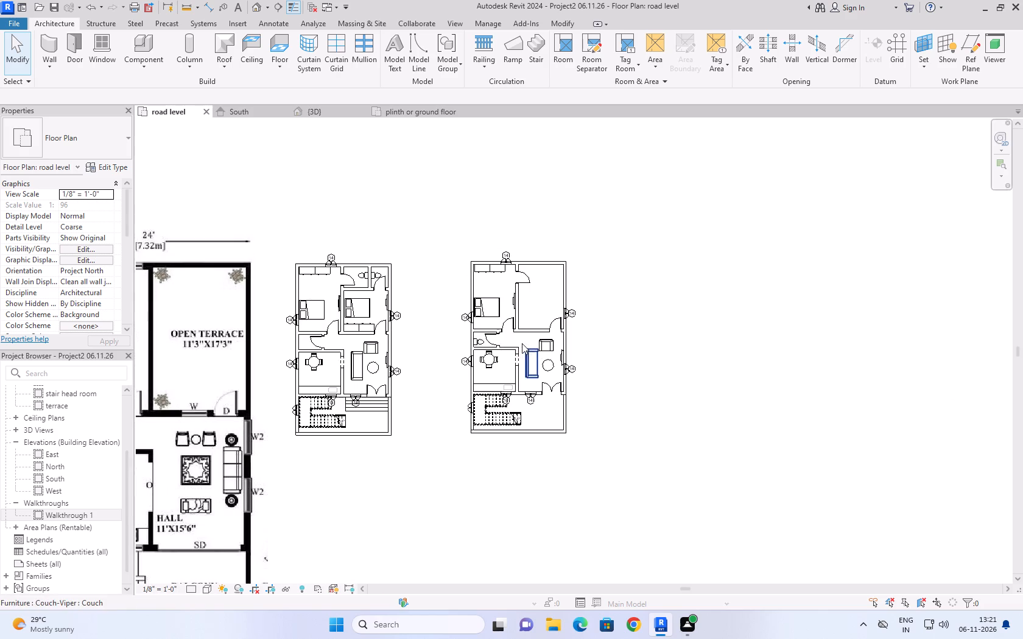
pyautogui.scroll(-3, 529, 315)
pyautogui.scroll(2, 525, 422)
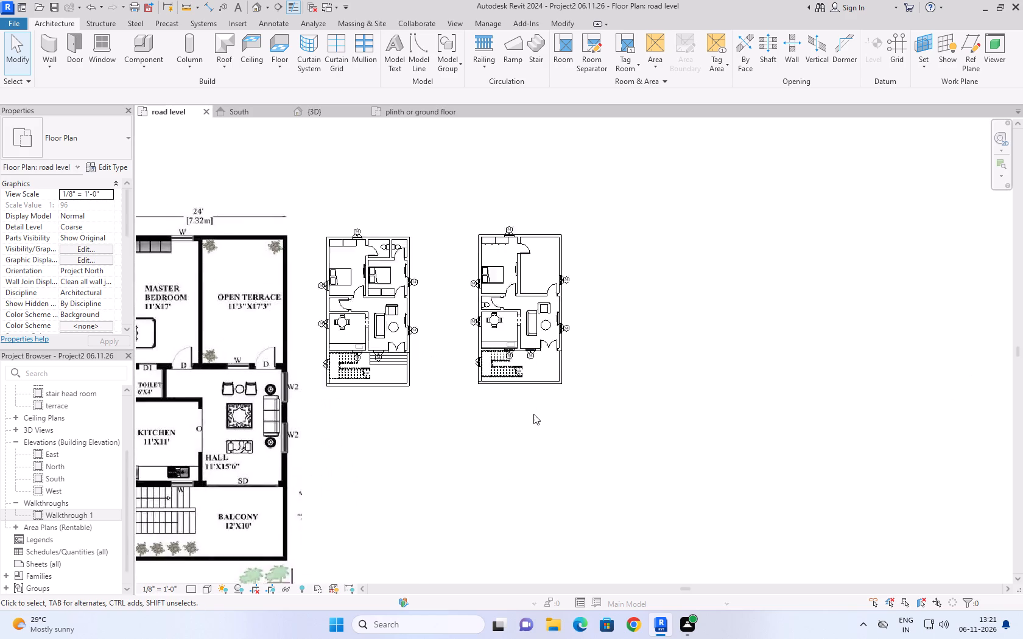
pyautogui.scroll(5, 533, 414)
pyautogui.scroll(-3, 545, 393)
pyautogui.scroll(1, 566, 338)
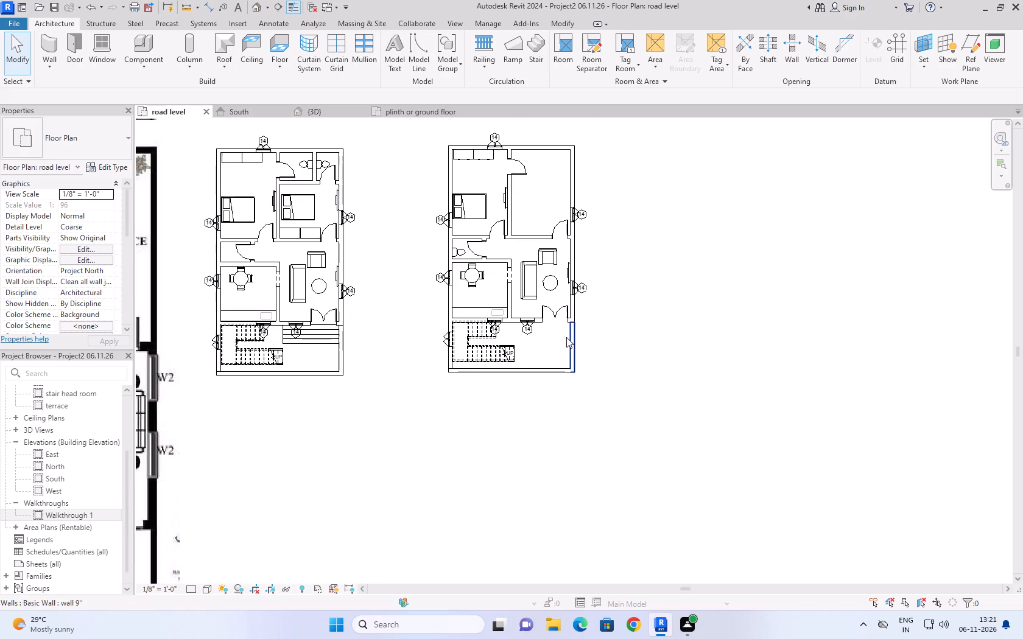
pyautogui.scroll(-7, 595, 329)
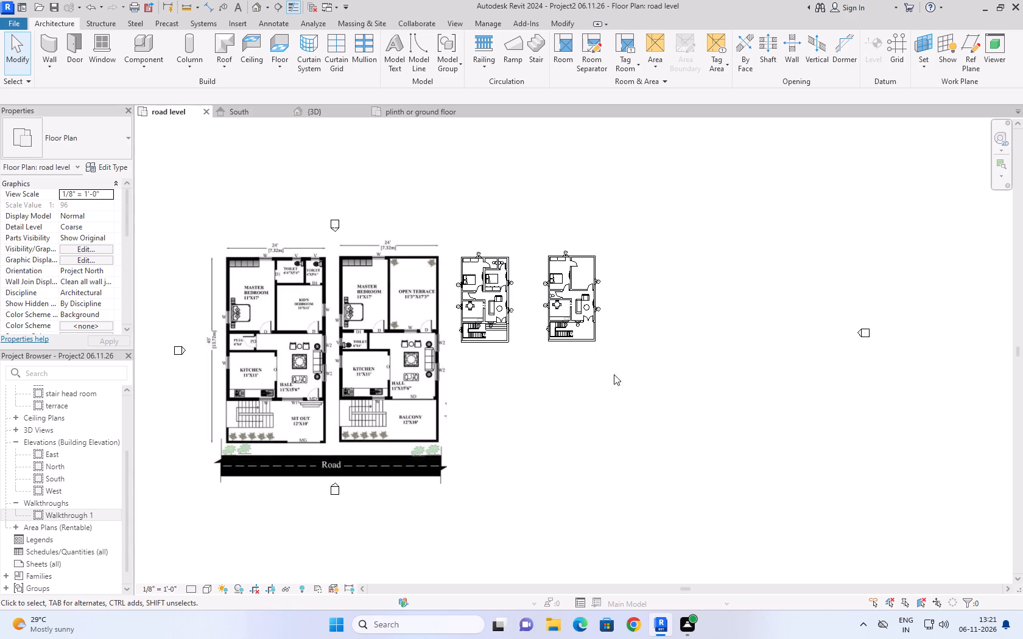
pyautogui.scroll(4, 601, 333)
pyautogui.scroll(-3, 606, 333)
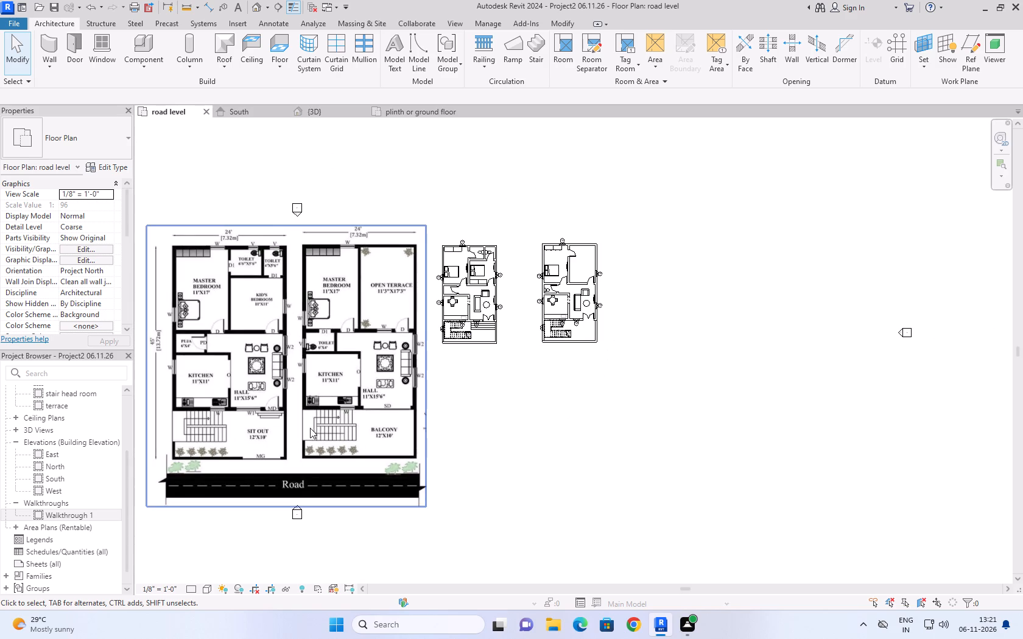
pyautogui.moveTo(642, 293); pyautogui.dragTo(620, 389, button='middle')
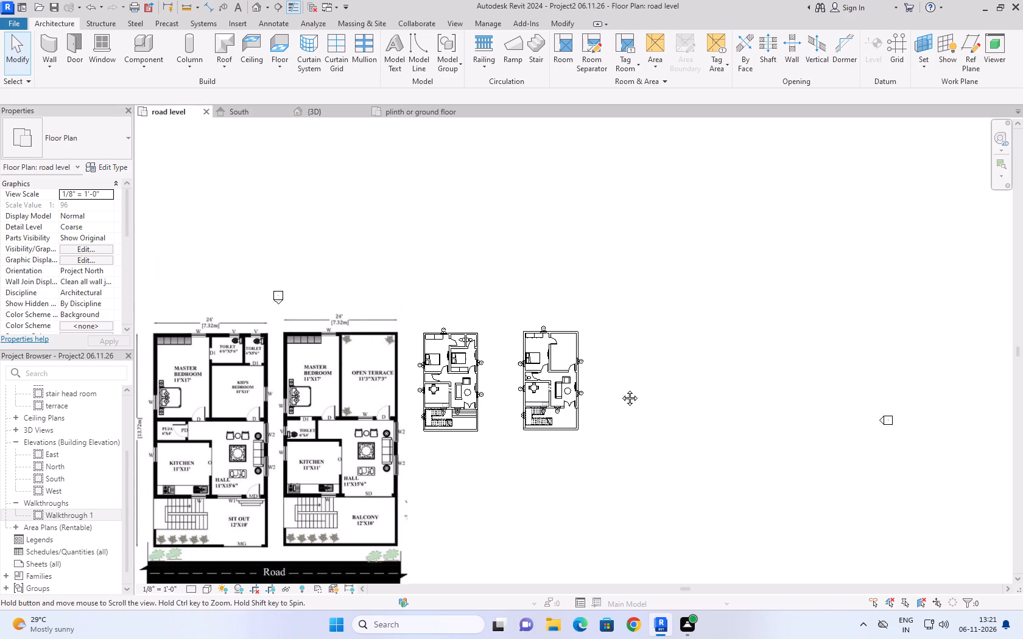
pyautogui.moveTo(620, 389); pyautogui.dragTo(677, 354, button='middle')
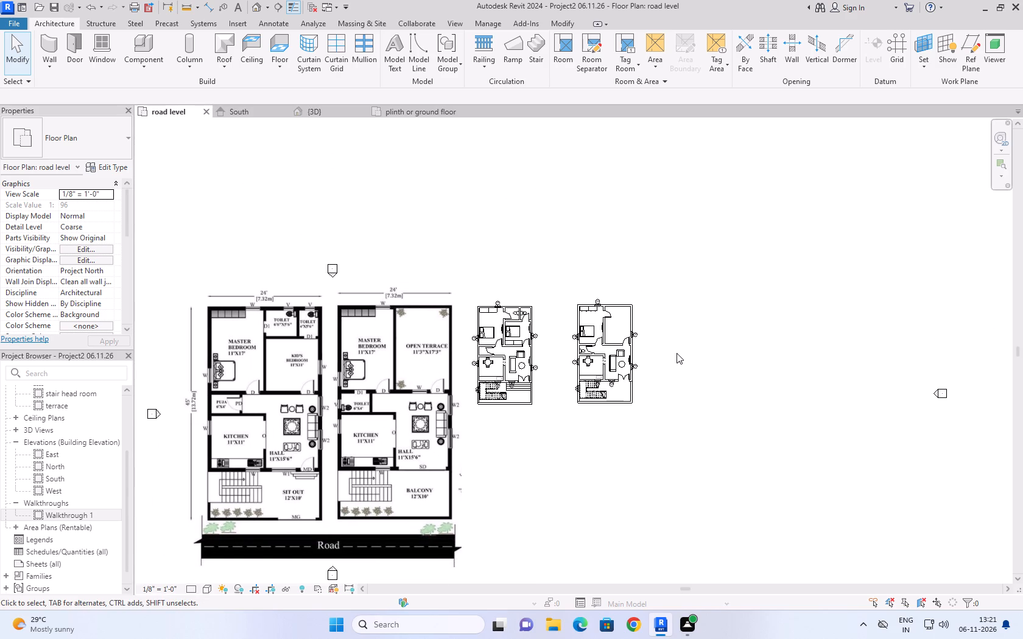
pyautogui.scroll(2, 625, 317)
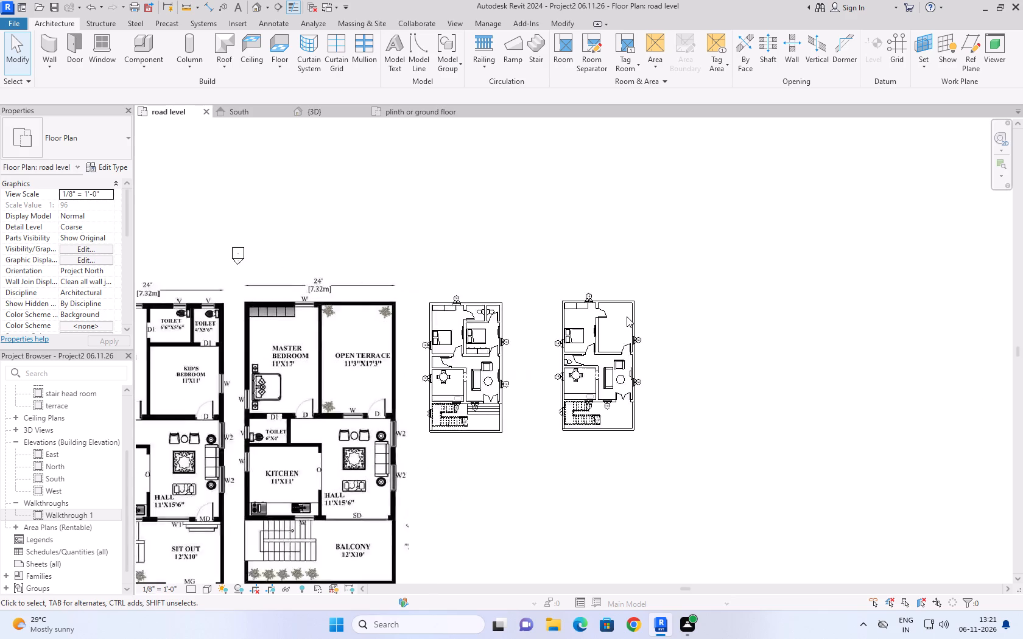
pyautogui.scroll(4, 627, 316)
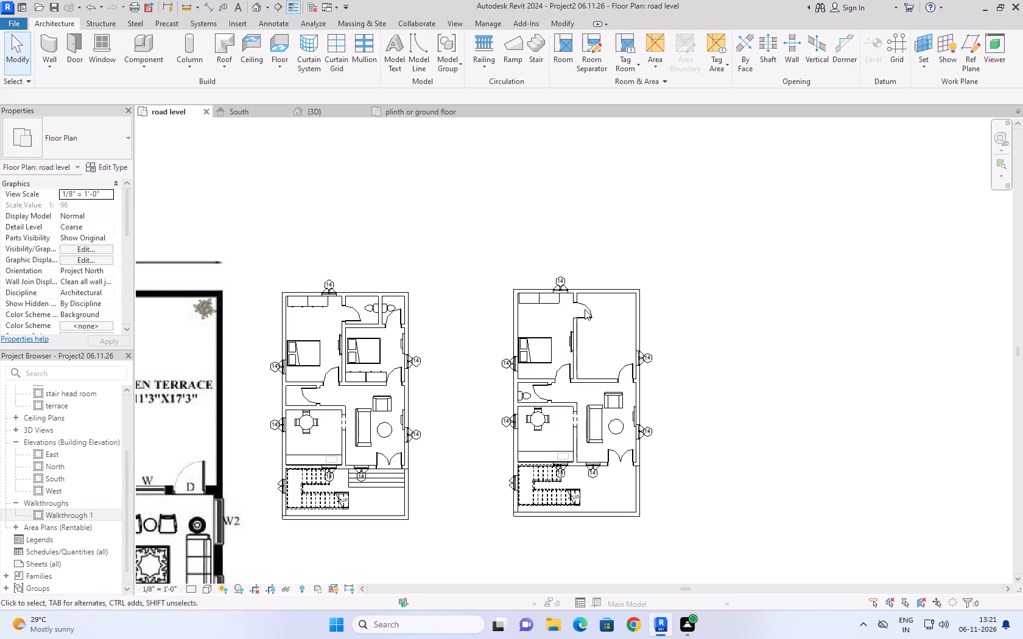
pyautogui.scroll(3, 608, 422)
pyautogui.scroll(-7, 651, 346)
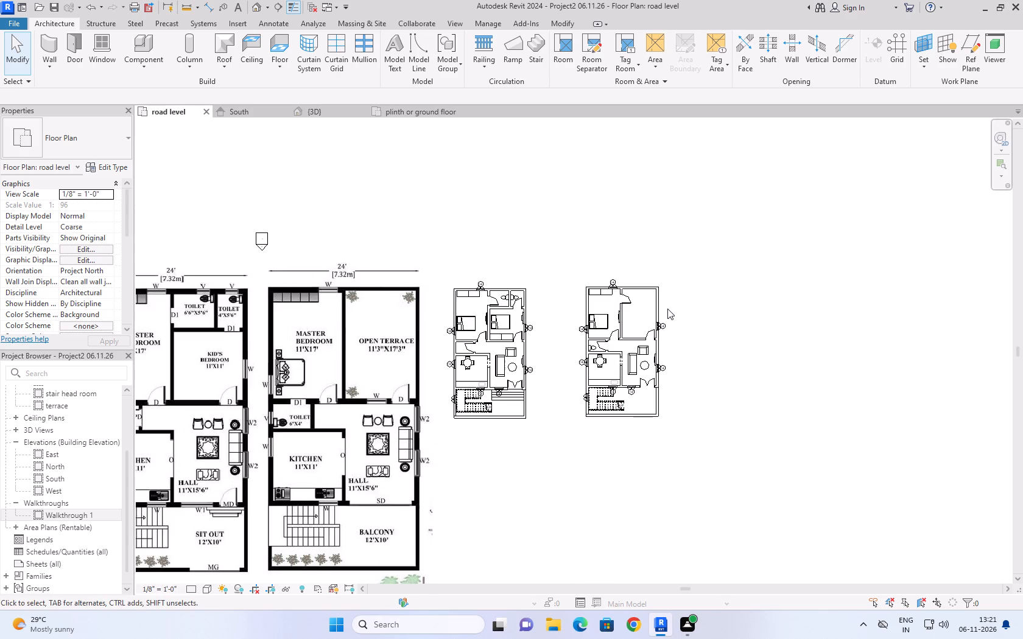
pyautogui.scroll(-2, 667, 310)
pyautogui.scroll(3, 531, 342)
pyautogui.scroll(-1, 545, 335)
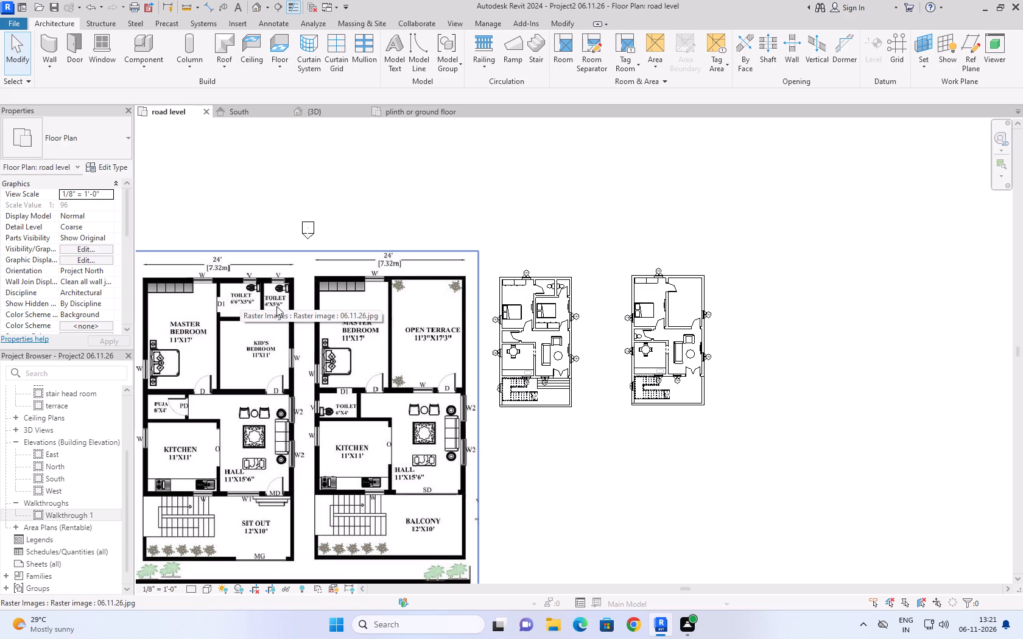
pyautogui.scroll(-2, 385, 354)
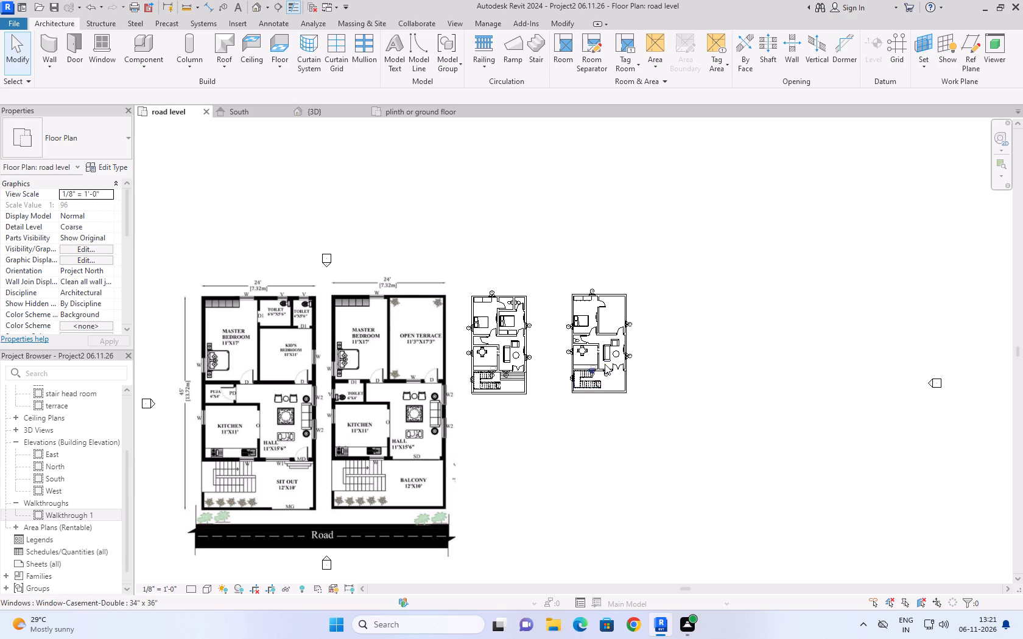
pyautogui.scroll(10, 606, 364)
pyautogui.scroll(-3, 612, 361)
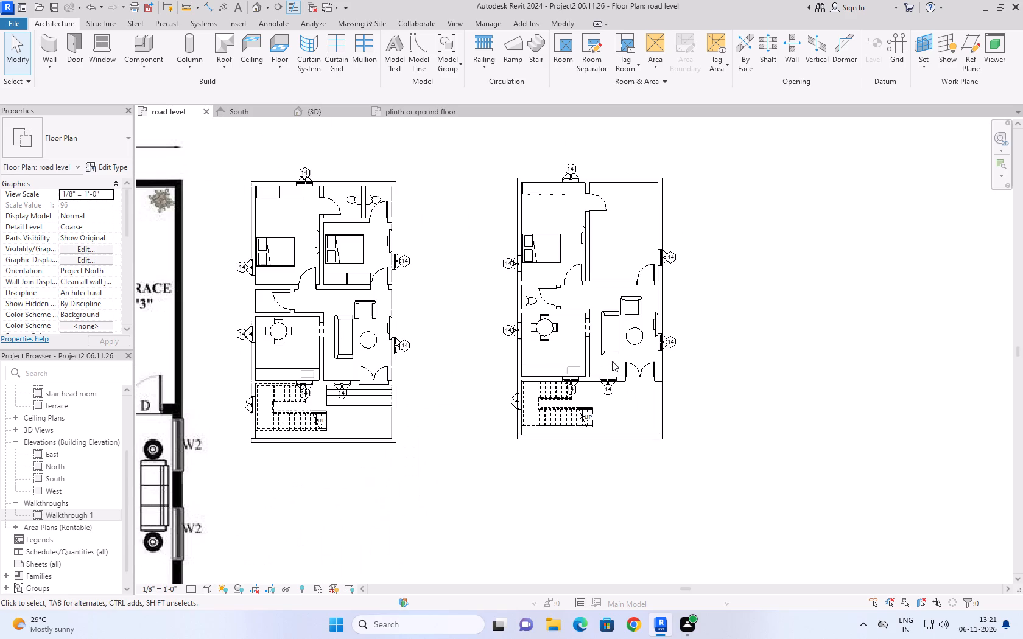
# Examine the houses in the plinth or ground floor plan and the 3D view, and recheck the reference plan at road level.
pyautogui.click(417, 115)
pyautogui.scroll(6, 465, 343)
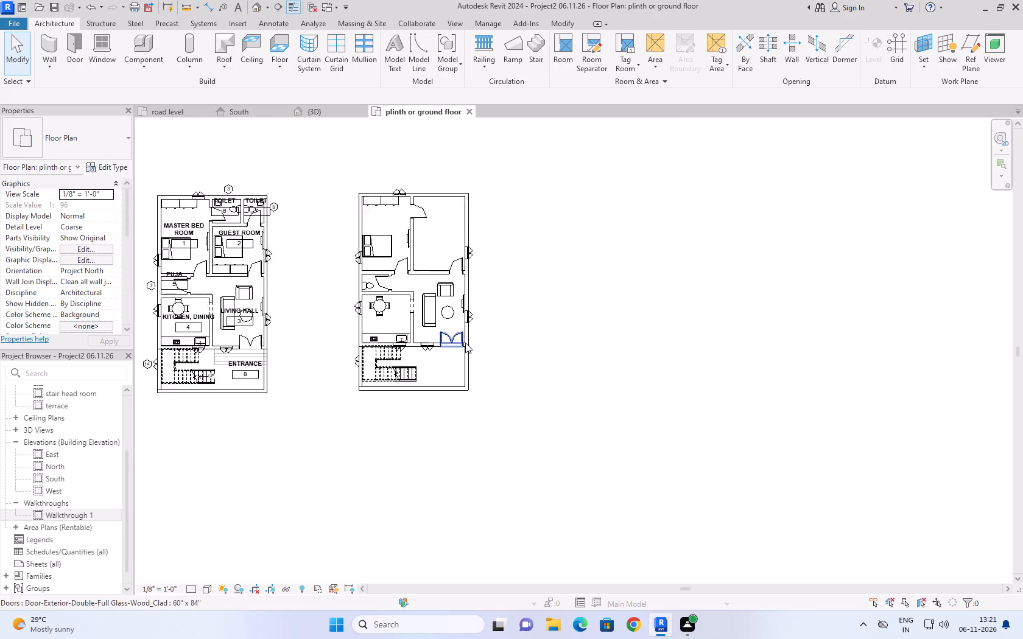
pyautogui.scroll(1, 465, 343)
pyautogui.moveTo(555, 356); pyautogui.dragTo(578, 395, button='middle')
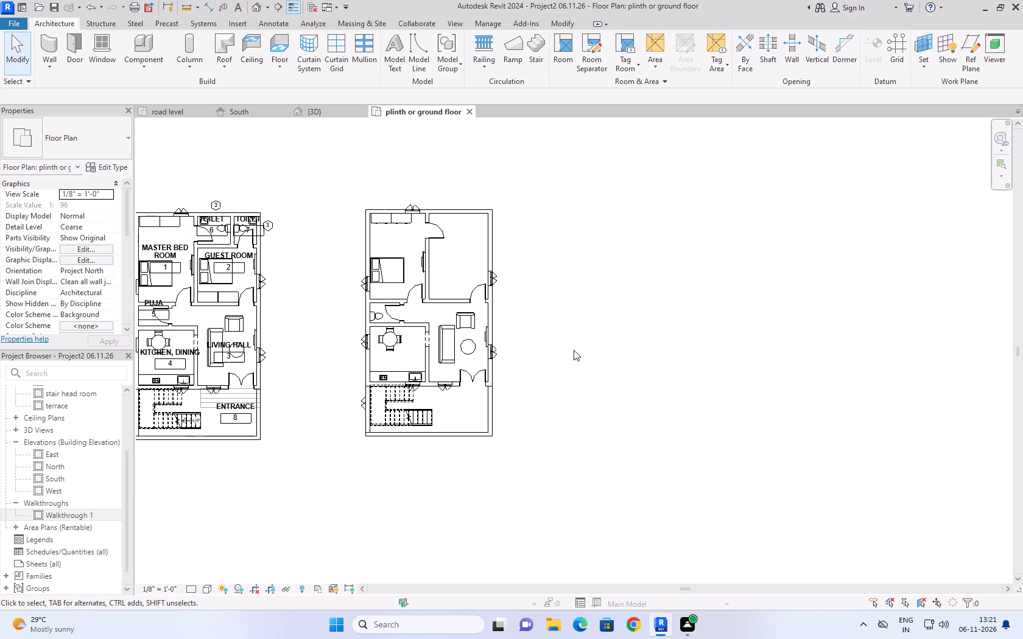
pyautogui.scroll(-6, 574, 350)
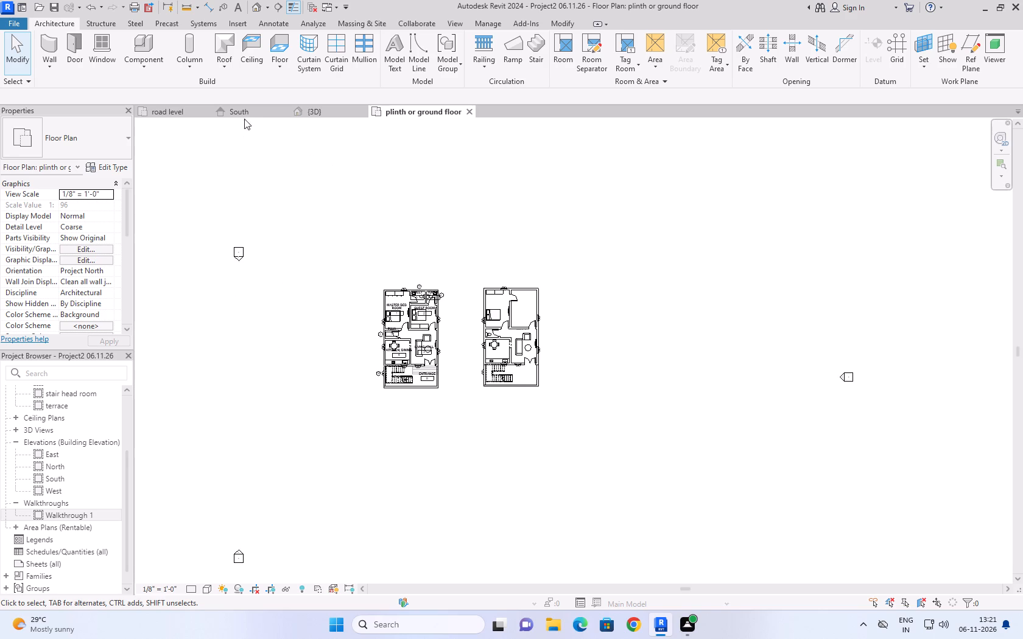
pyautogui.click(327, 111)
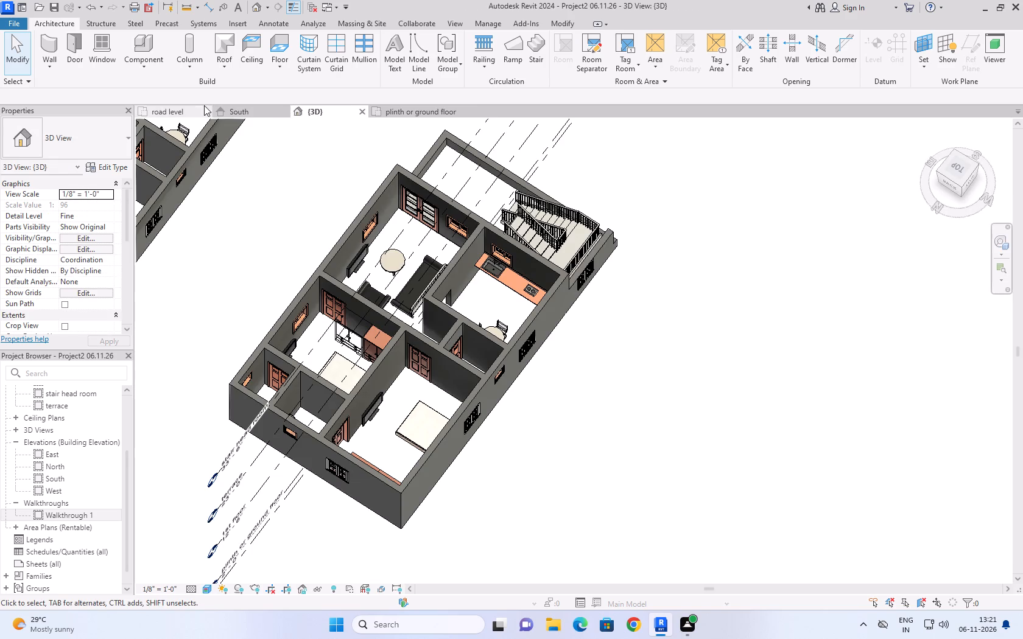
pyautogui.click(173, 103)
pyautogui.click(168, 113)
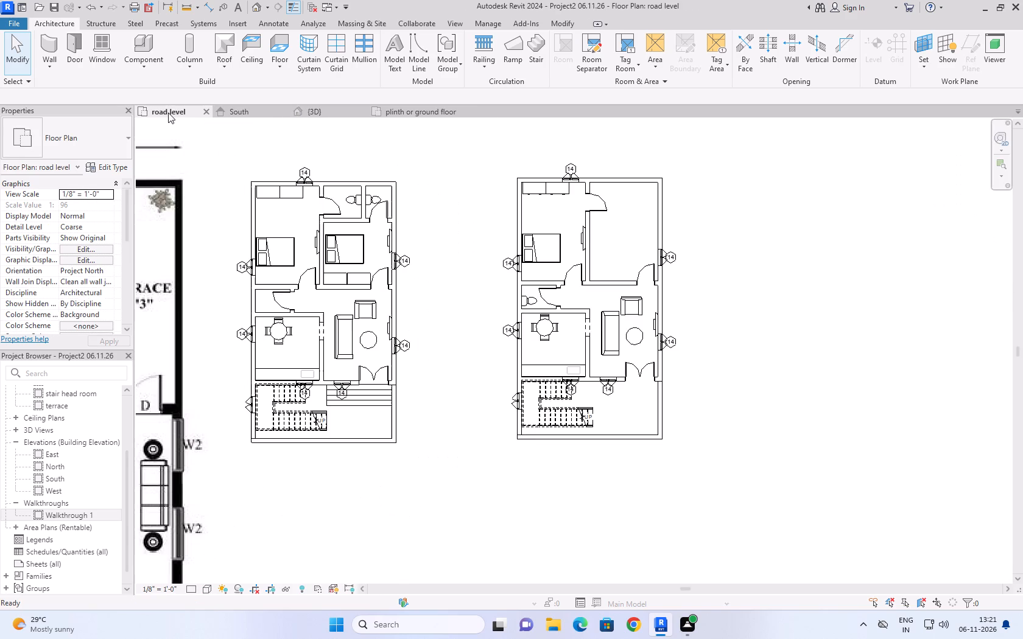
pyautogui.scroll(-6, 496, 395)
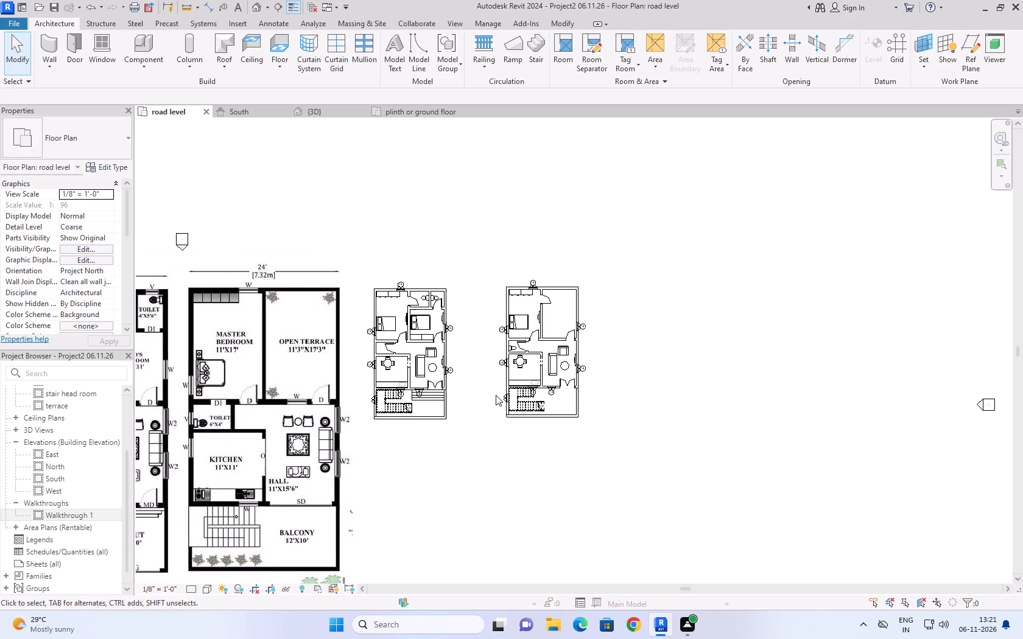
pyautogui.scroll(-2, 493, 388)
pyautogui.scroll(2, 491, 387)
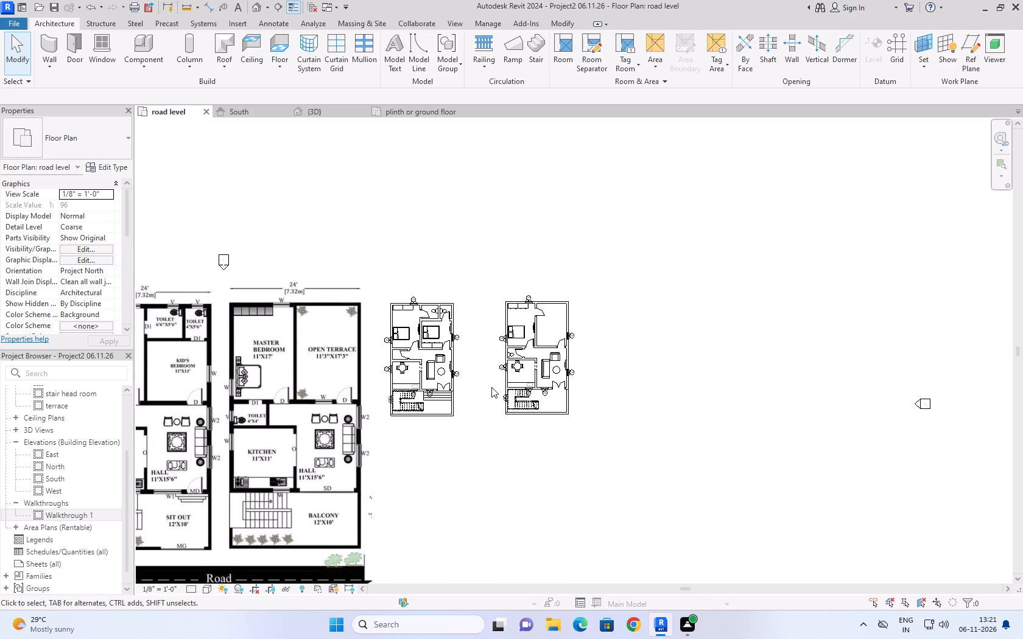
pyautogui.scroll(-2, 491, 387)
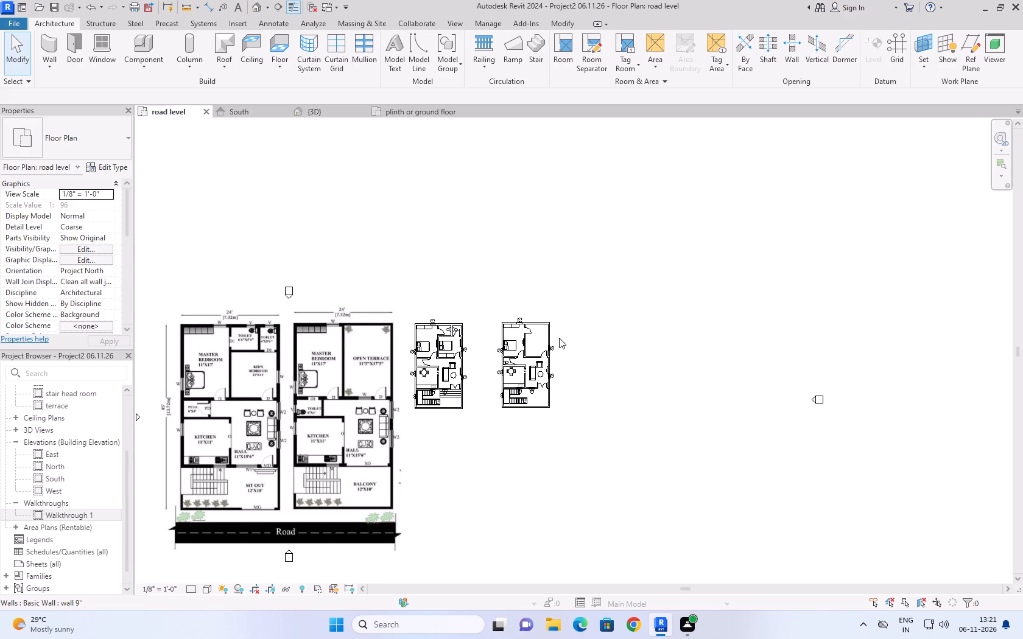
# Delete the ENTRANCE room element from the original house in the plinth or ground floor plan.
pyautogui.click(401, 117)
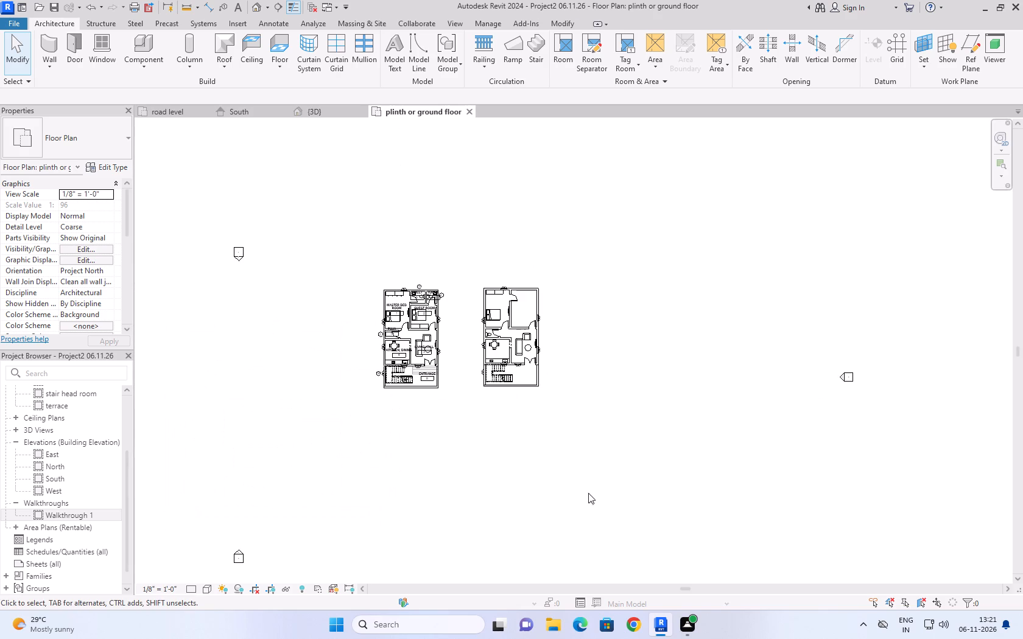
pyautogui.scroll(3, 557, 412)
pyautogui.moveTo(582, 424); pyautogui.dragTo(608, 499, button='middle')
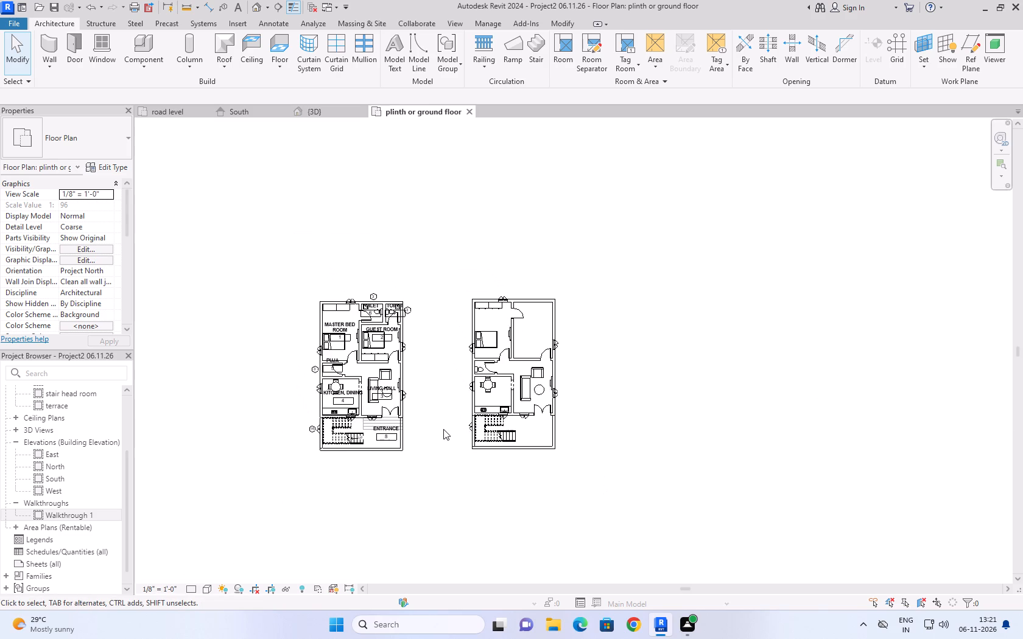
pyautogui.scroll(5, 443, 429)
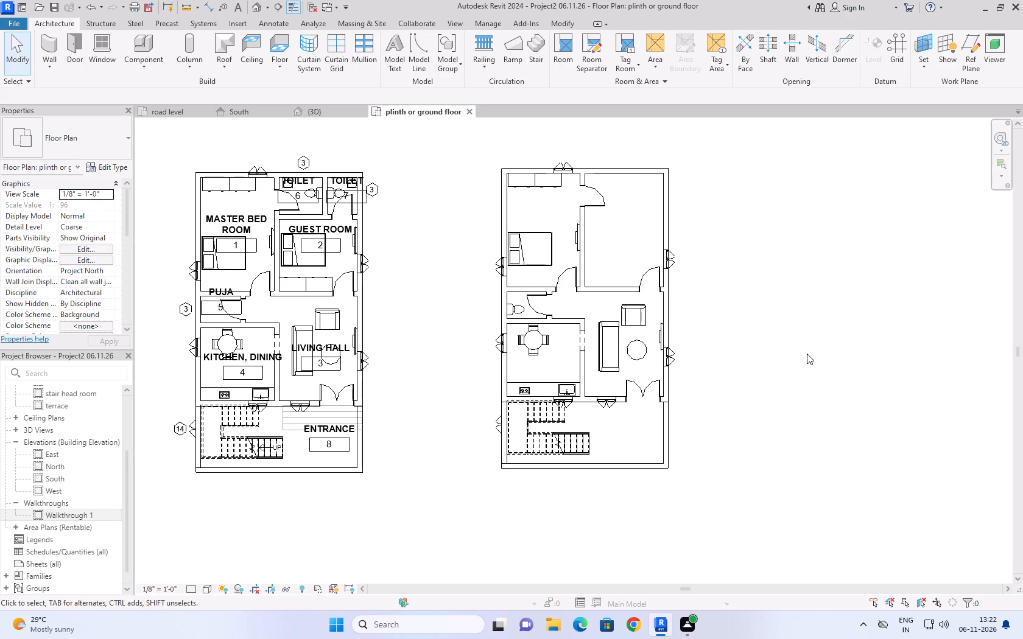
pyautogui.click(728, 329)
pyautogui.click(346, 413)
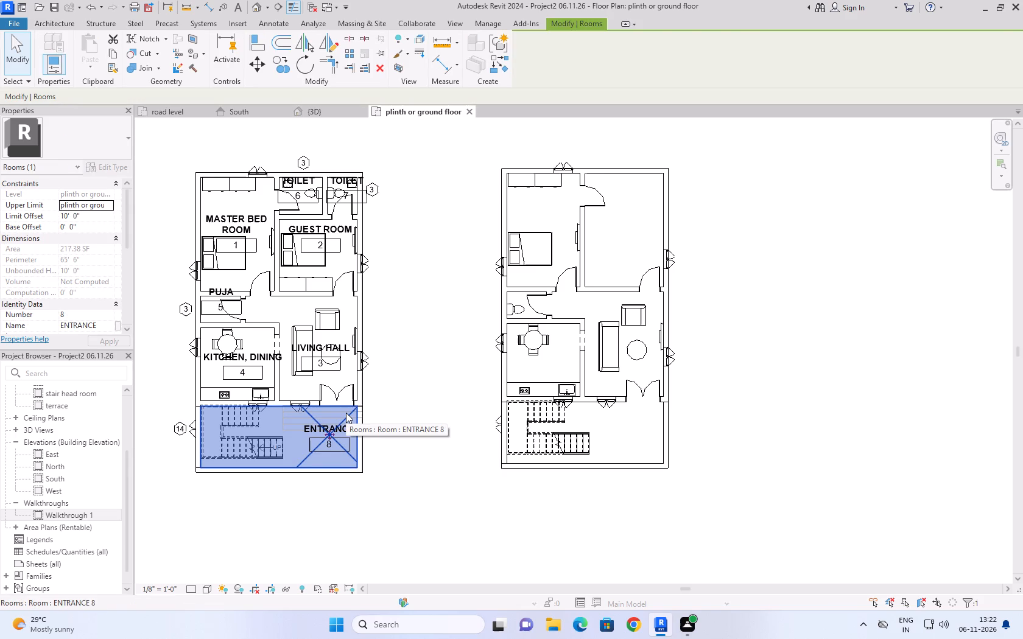
pyautogui.press('Delete')
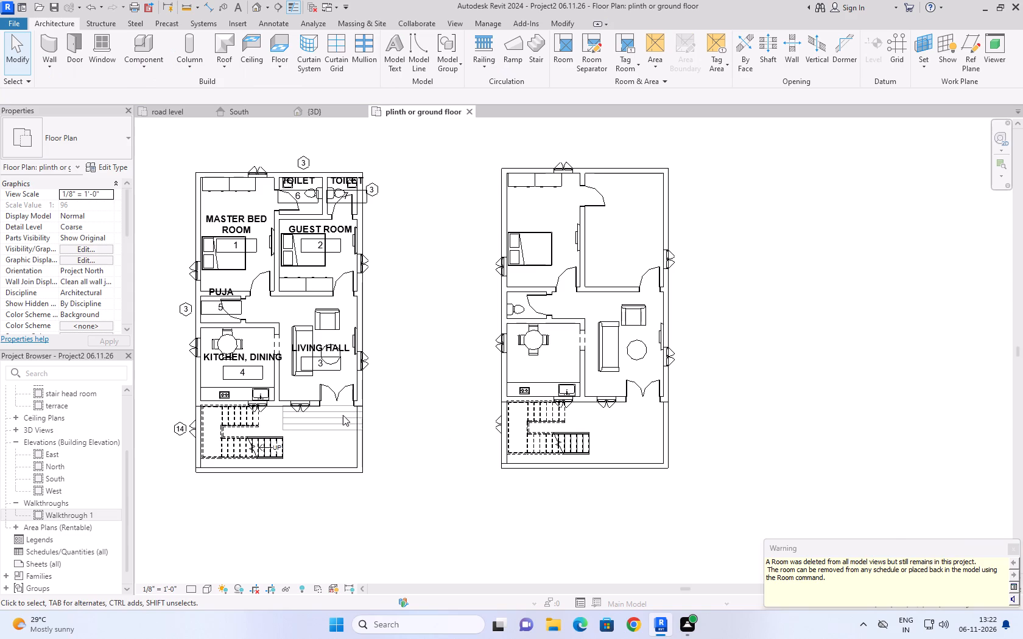
# Delete the LIVING HALL room tag and its room element from the original house in the ground floor plan.
pyautogui.click(343, 373)
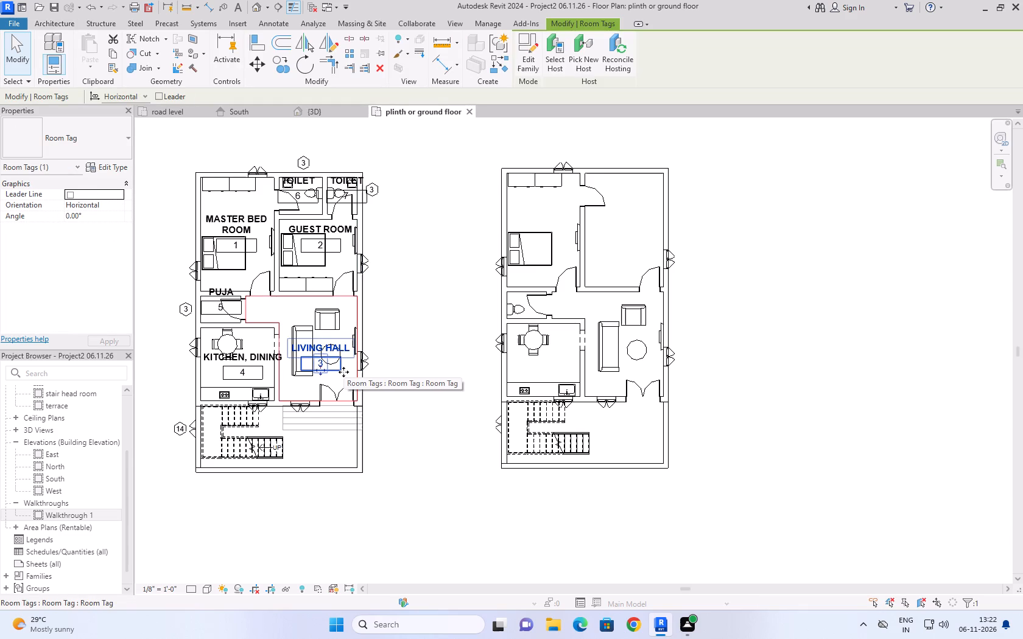
pyautogui.press('Delete')
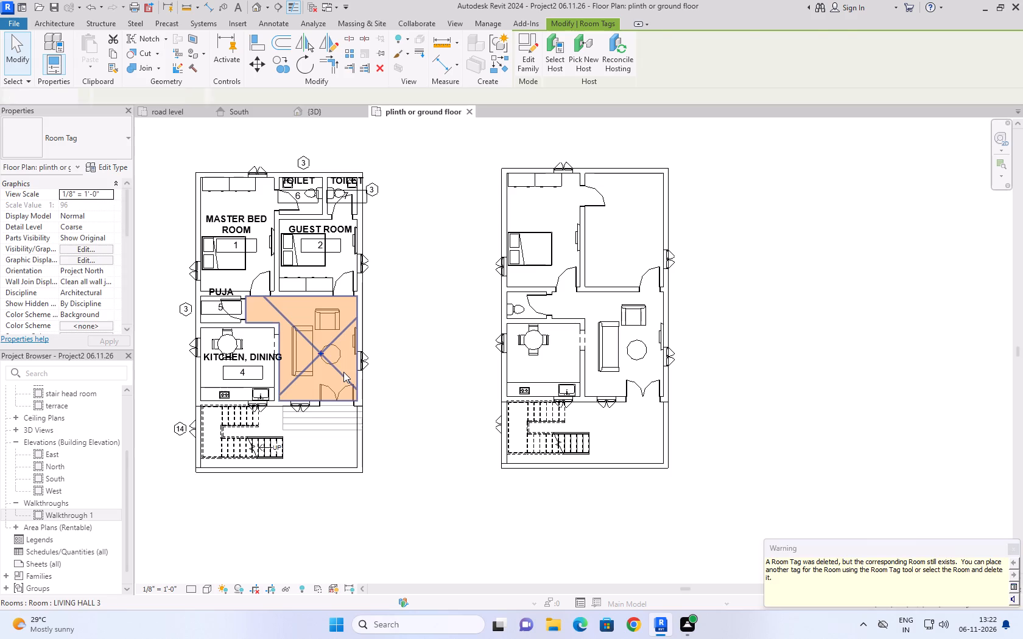
pyautogui.click(344, 330)
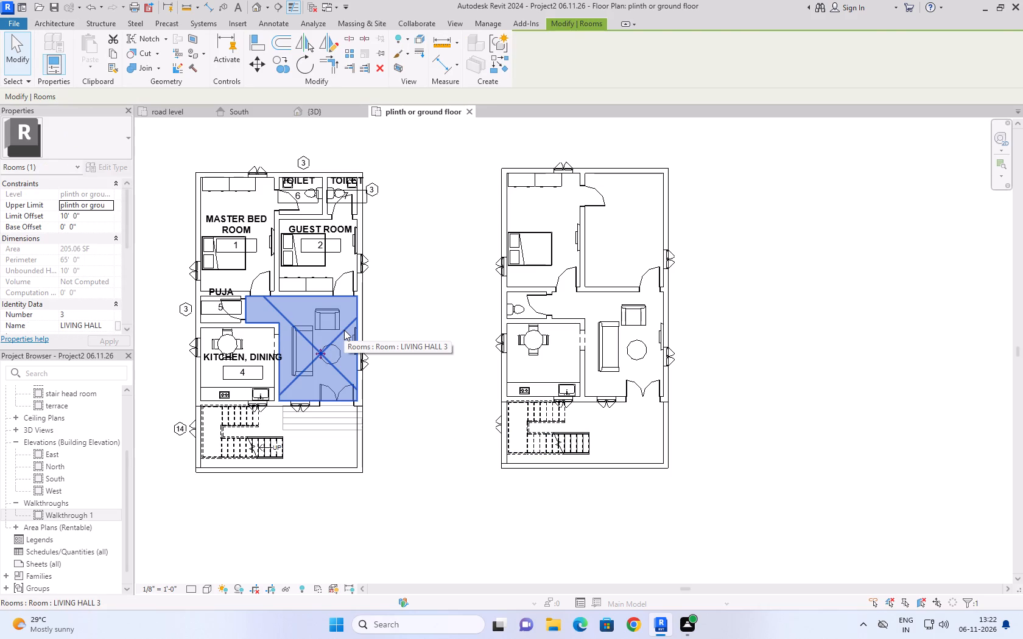
pyautogui.press('Delete')
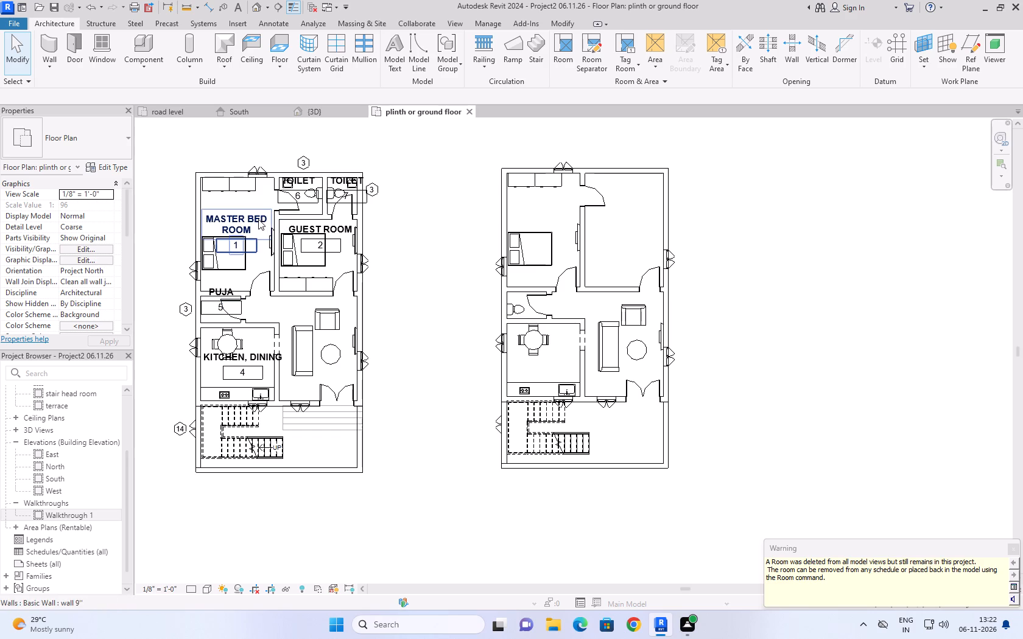
pyautogui.click(424, 225)
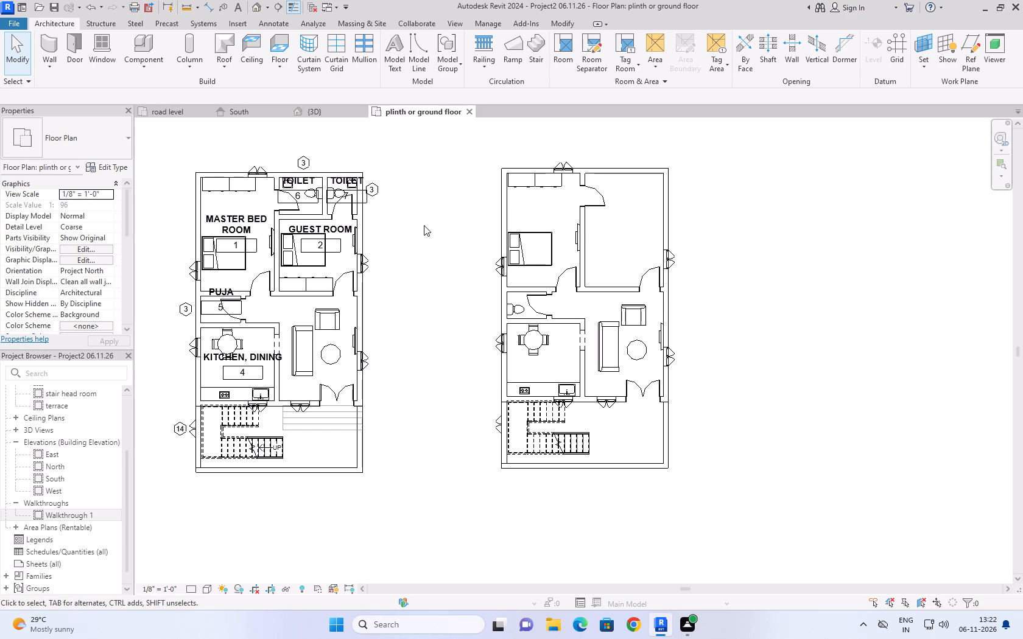
# Delete the untagged KITCHEN, DINING, LIVING HALL, MASTER BED ROOM and PUJA room elements from the copied house.
pyautogui.click(547, 356)
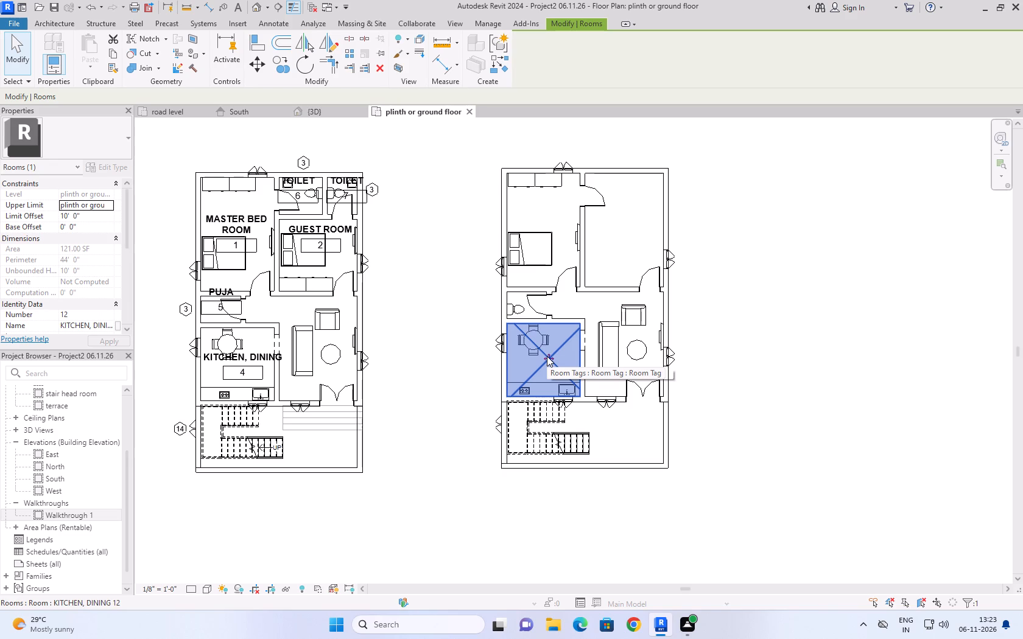
pyautogui.press('Delete')
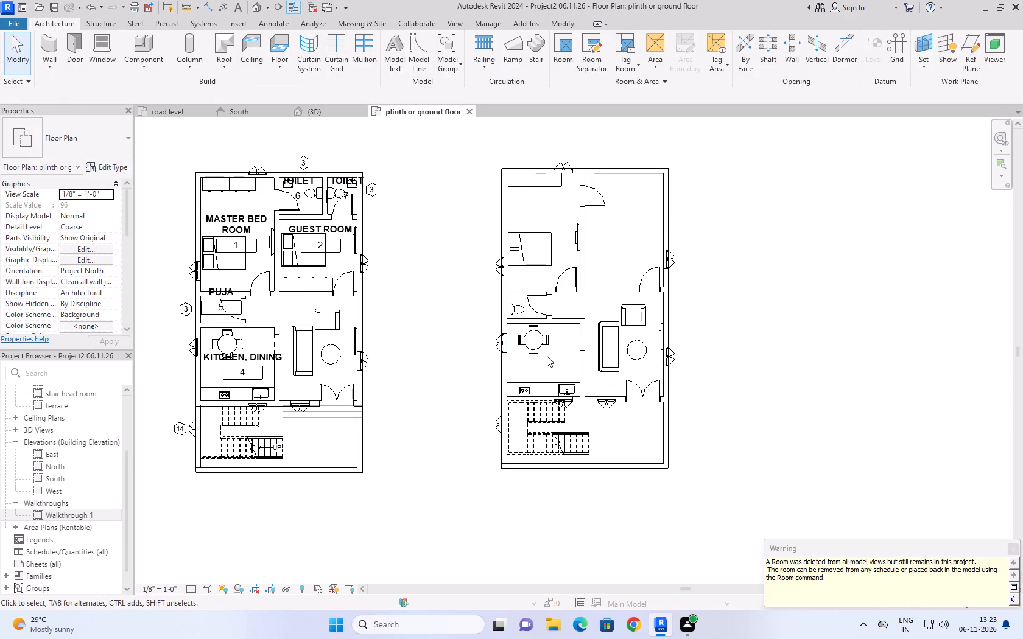
pyautogui.click(594, 317)
pyautogui.press('Delete')
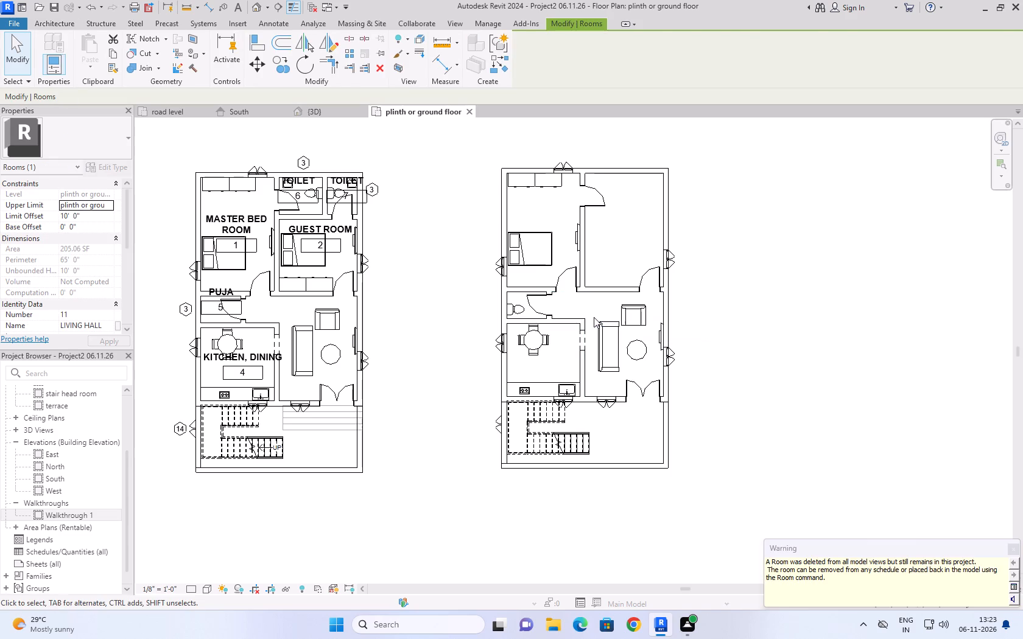
pyautogui.click(570, 254)
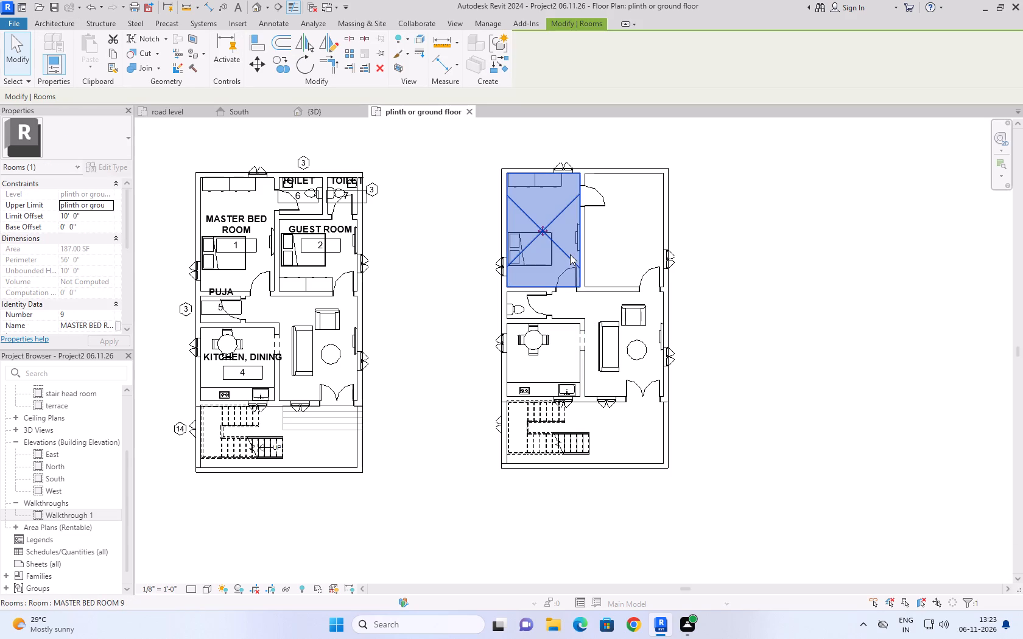
pyautogui.press('Delete')
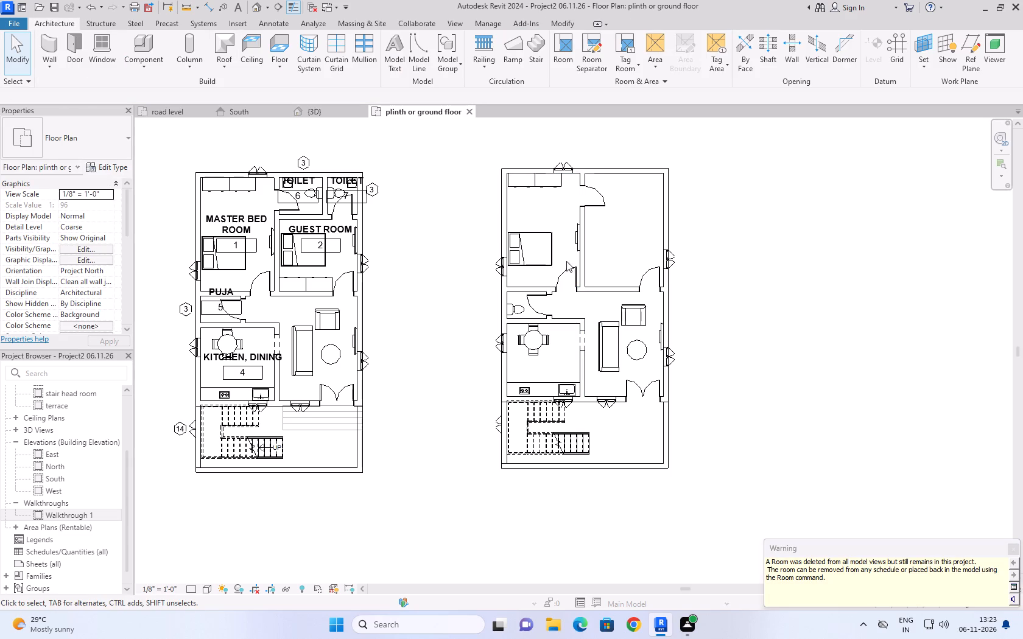
pyautogui.click(519, 296)
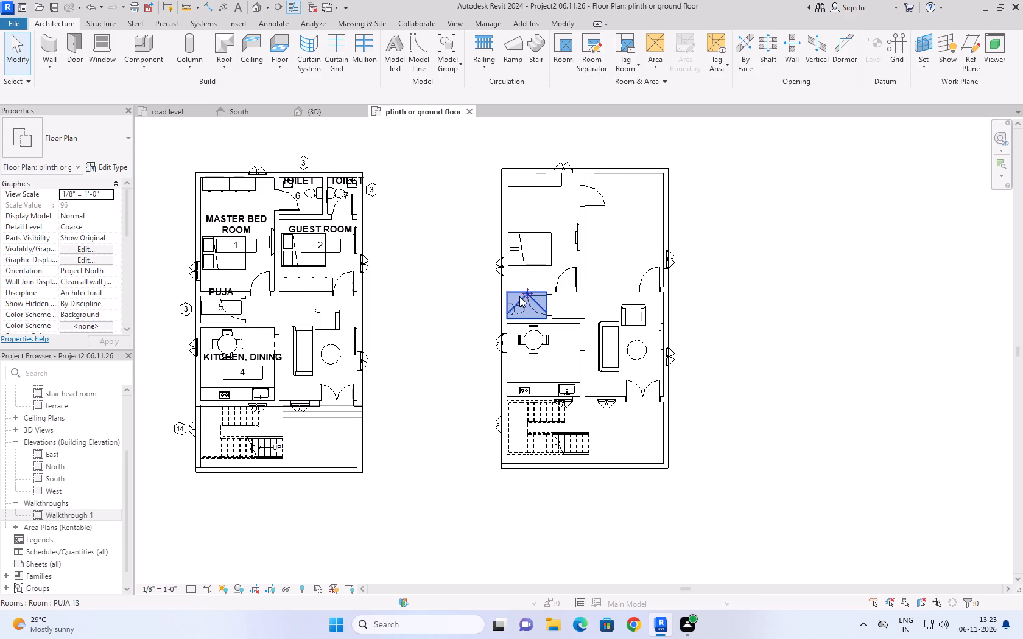
pyautogui.press('Delete')
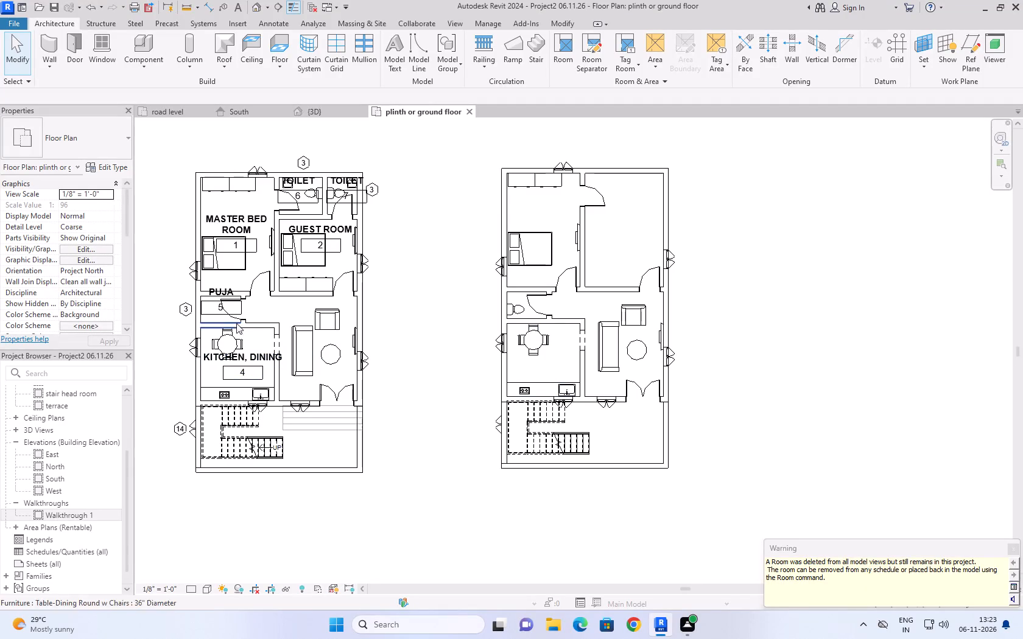
# Save the project.
pyautogui.scroll(-1, 442, 313)
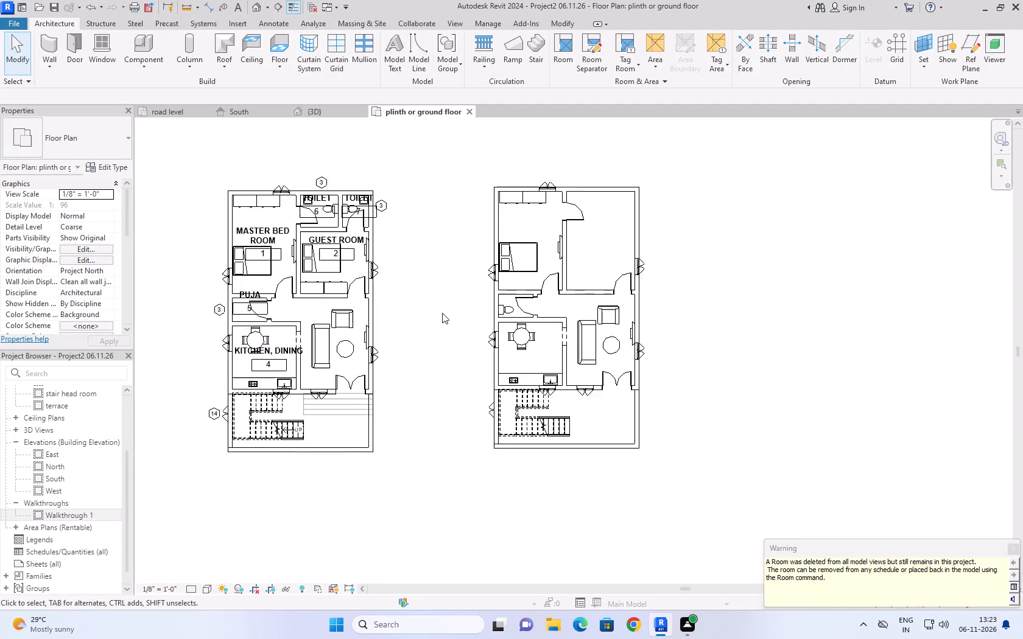
pyautogui.scroll(-2, 442, 313)
pyautogui.hotkey('ctrl', 's')
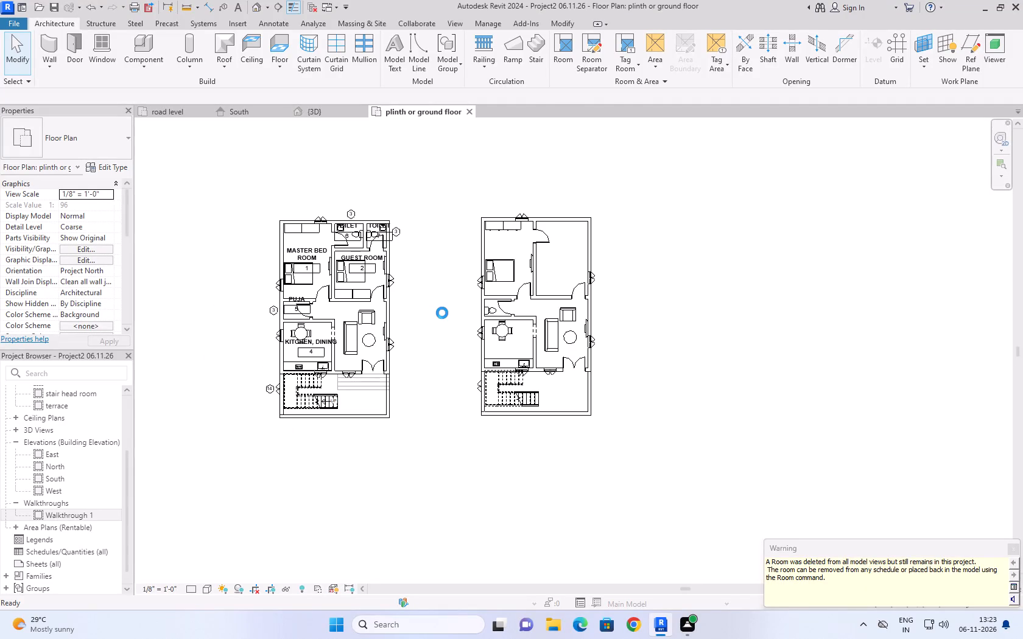
pyautogui.scroll(-1, 636, 572)
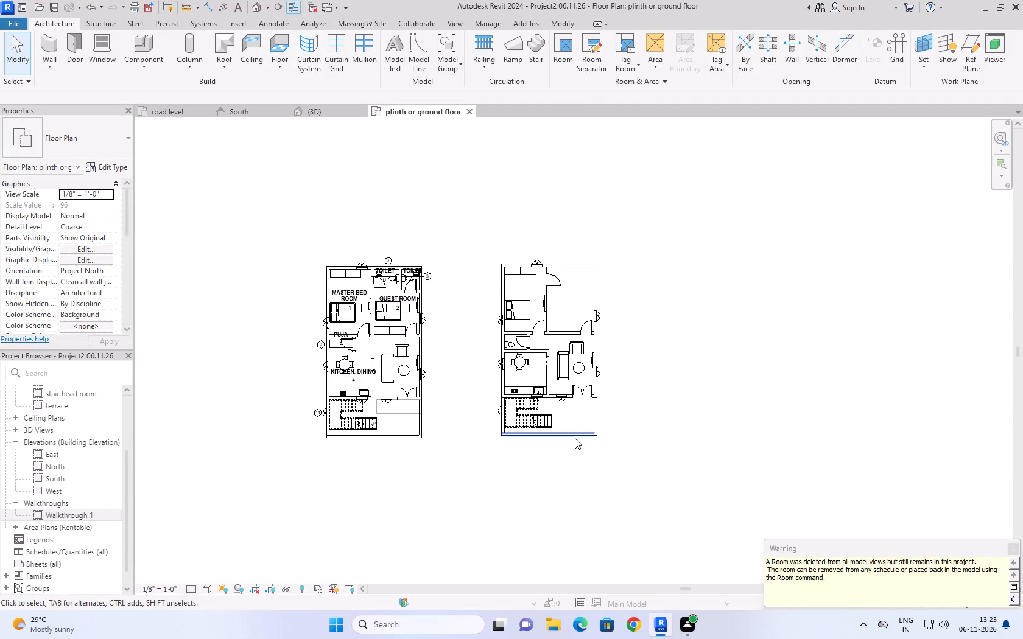
pyautogui.click(575, 438)
pyautogui.click(591, 477)
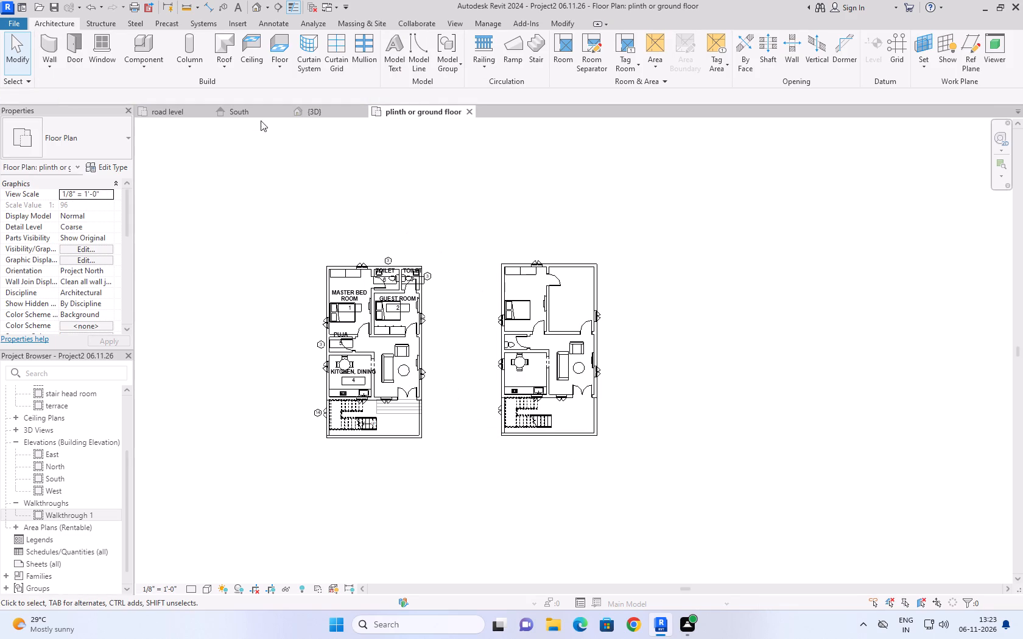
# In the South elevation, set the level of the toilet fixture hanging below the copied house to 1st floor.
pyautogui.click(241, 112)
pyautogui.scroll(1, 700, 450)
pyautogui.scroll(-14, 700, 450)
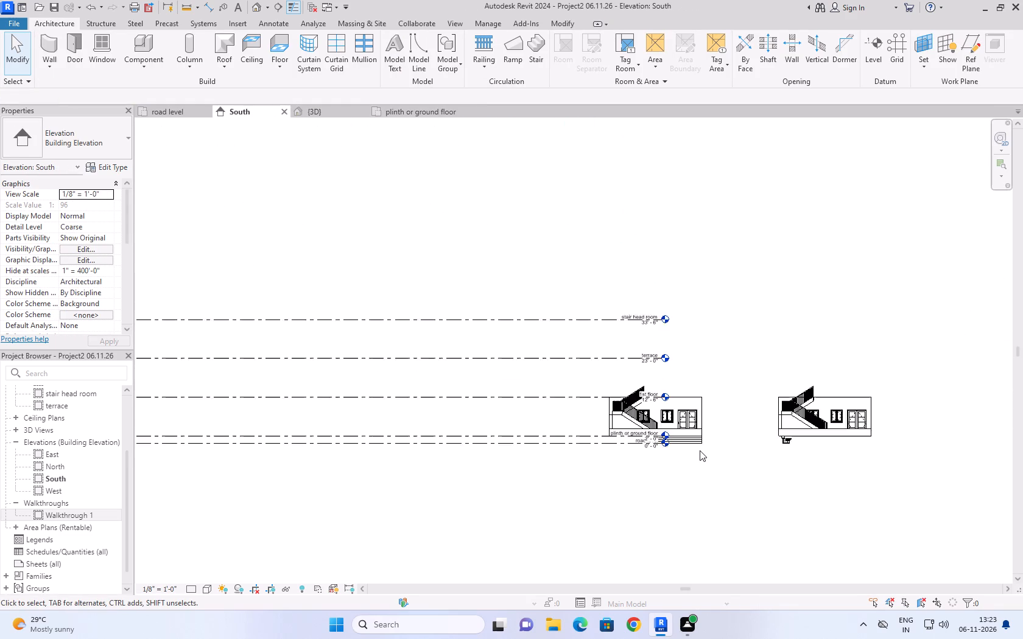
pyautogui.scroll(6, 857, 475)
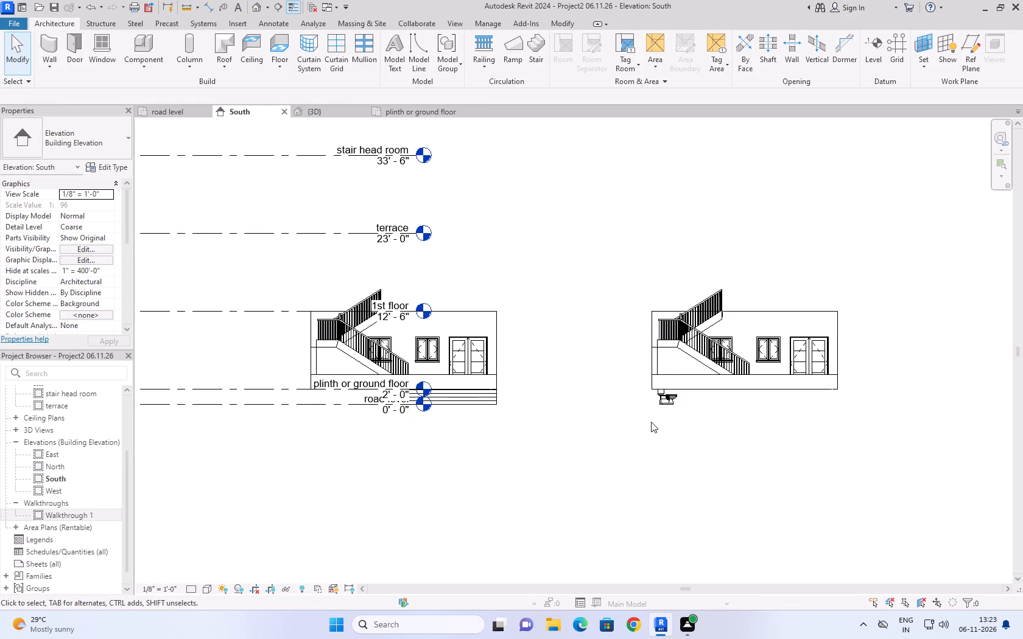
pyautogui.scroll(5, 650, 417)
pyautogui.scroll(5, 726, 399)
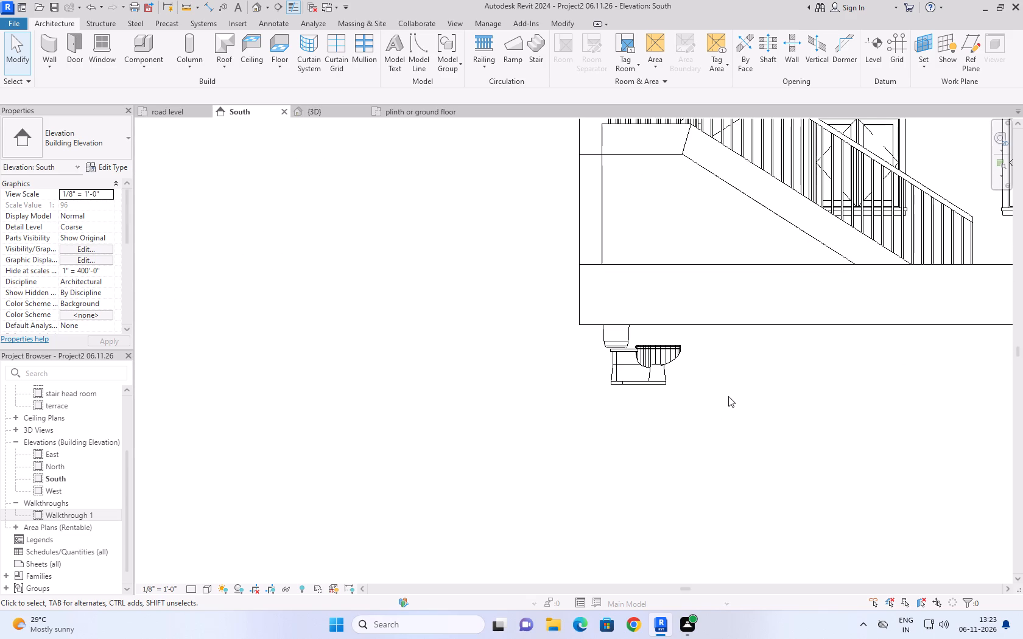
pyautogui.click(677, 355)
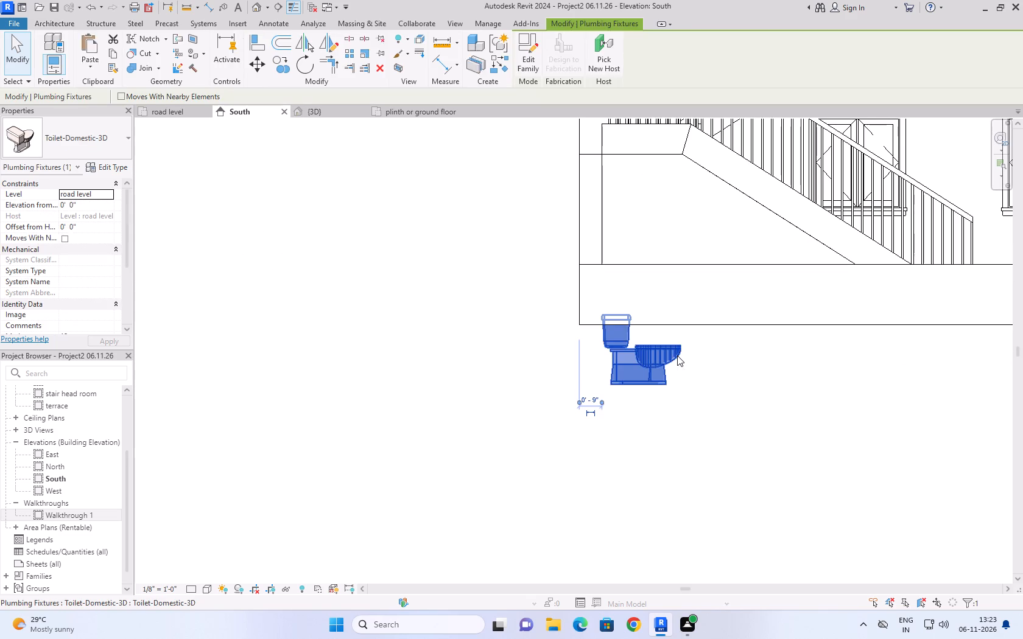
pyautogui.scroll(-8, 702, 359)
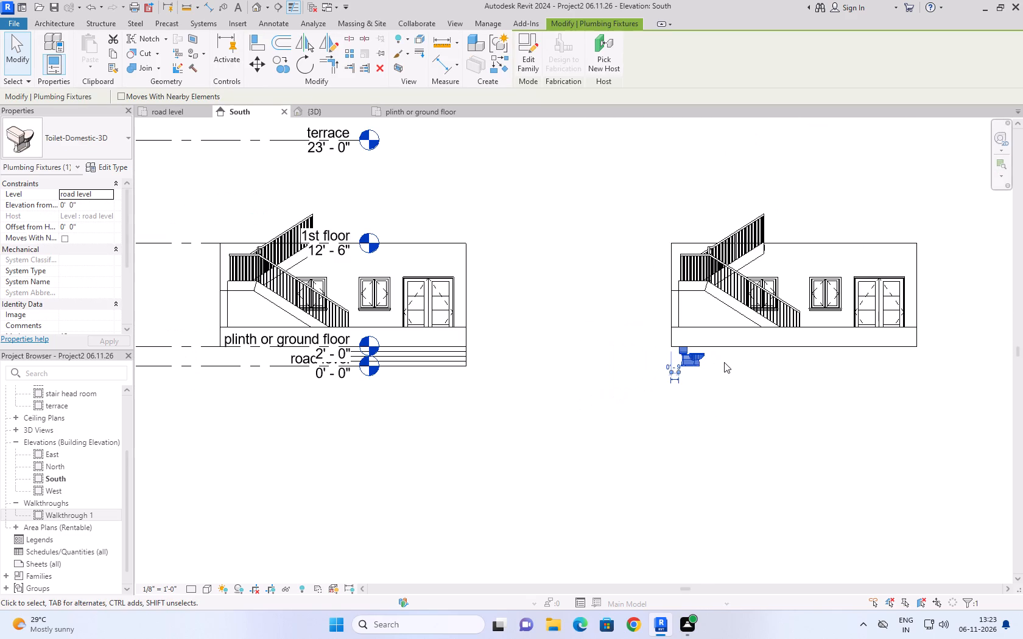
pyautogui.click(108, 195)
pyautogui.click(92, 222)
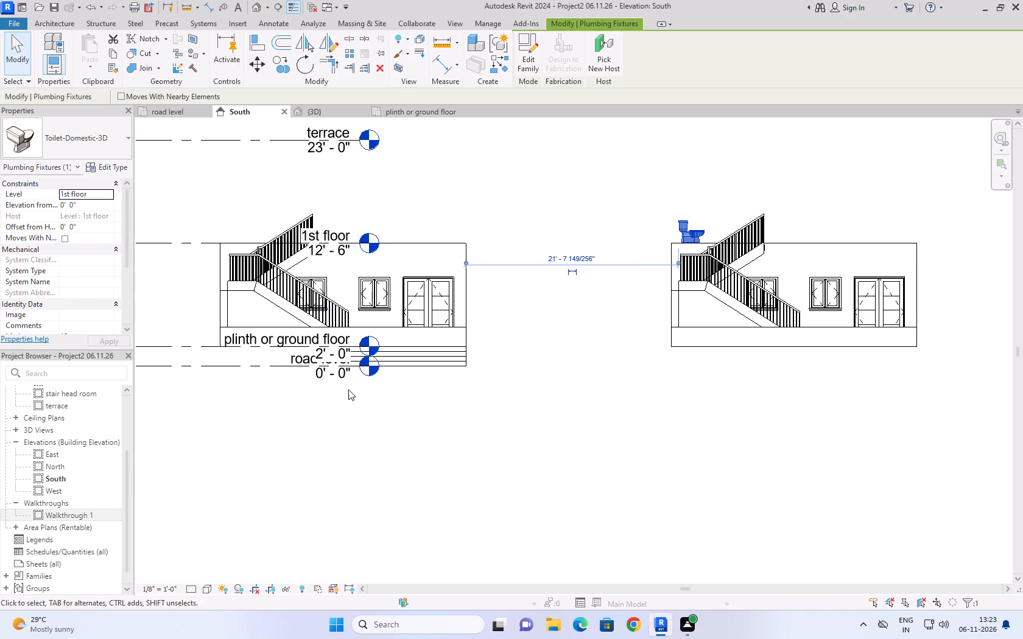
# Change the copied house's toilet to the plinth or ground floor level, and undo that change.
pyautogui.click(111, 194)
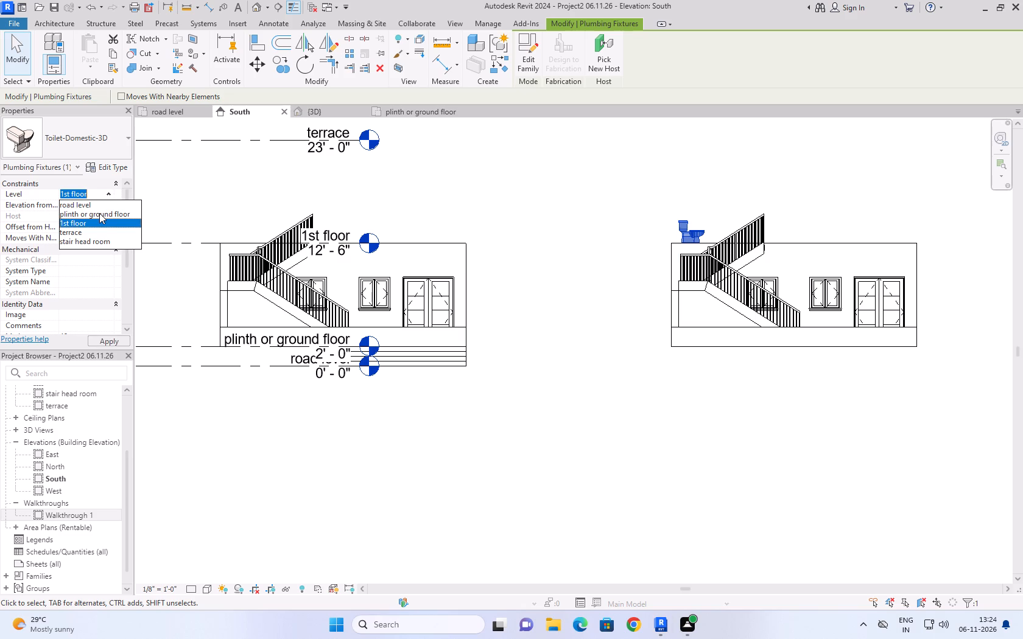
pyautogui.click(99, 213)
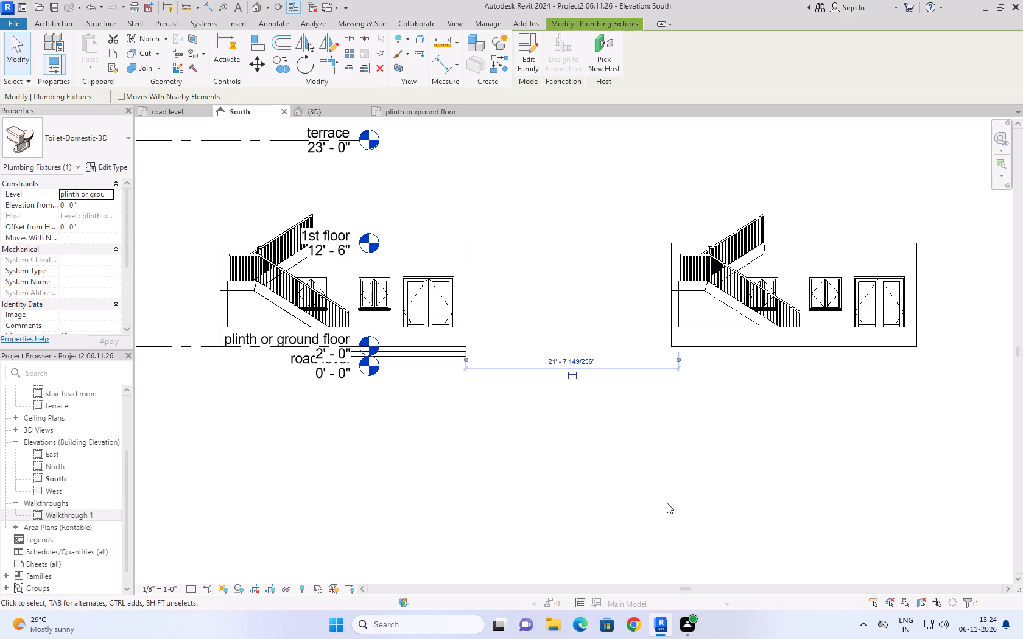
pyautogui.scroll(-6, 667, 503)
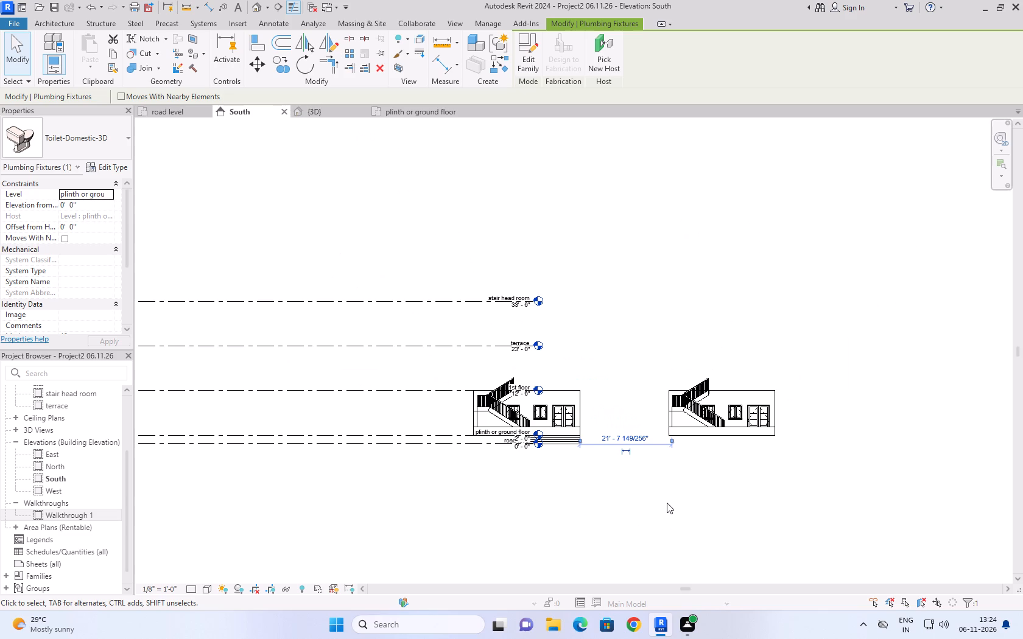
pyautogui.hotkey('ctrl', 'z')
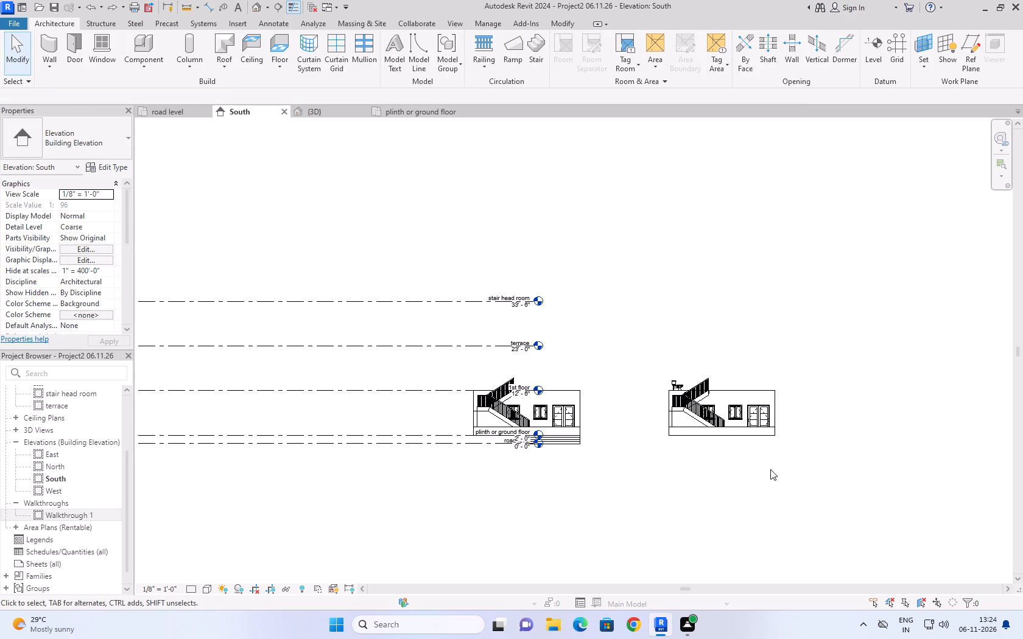
# Set the level of the toilet fixture above the copied house's wall to plinth or ground floor.
pyautogui.scroll(-1, 644, 444)
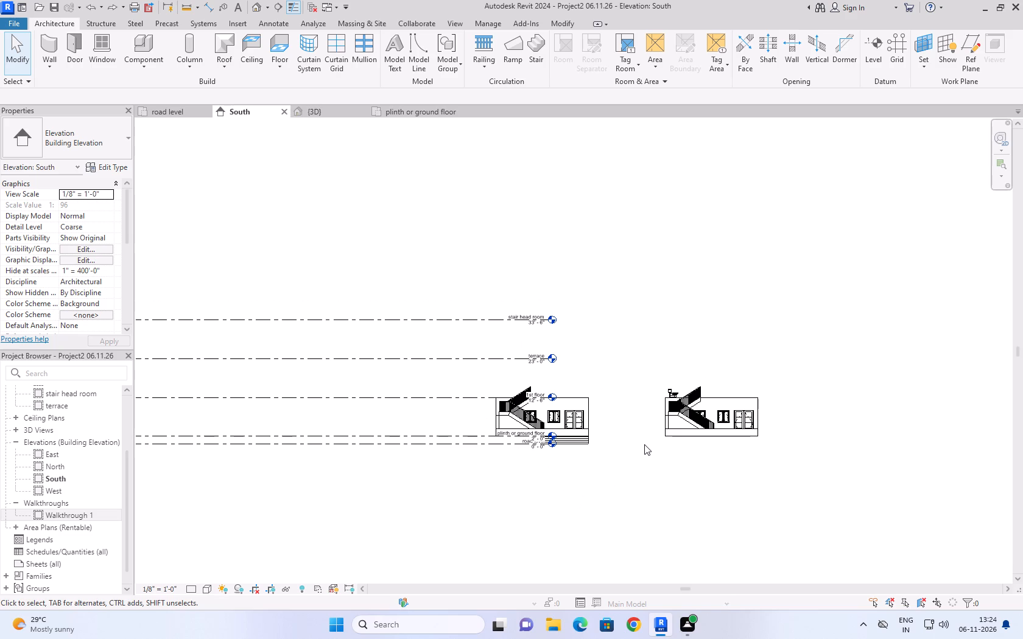
pyautogui.click(673, 393)
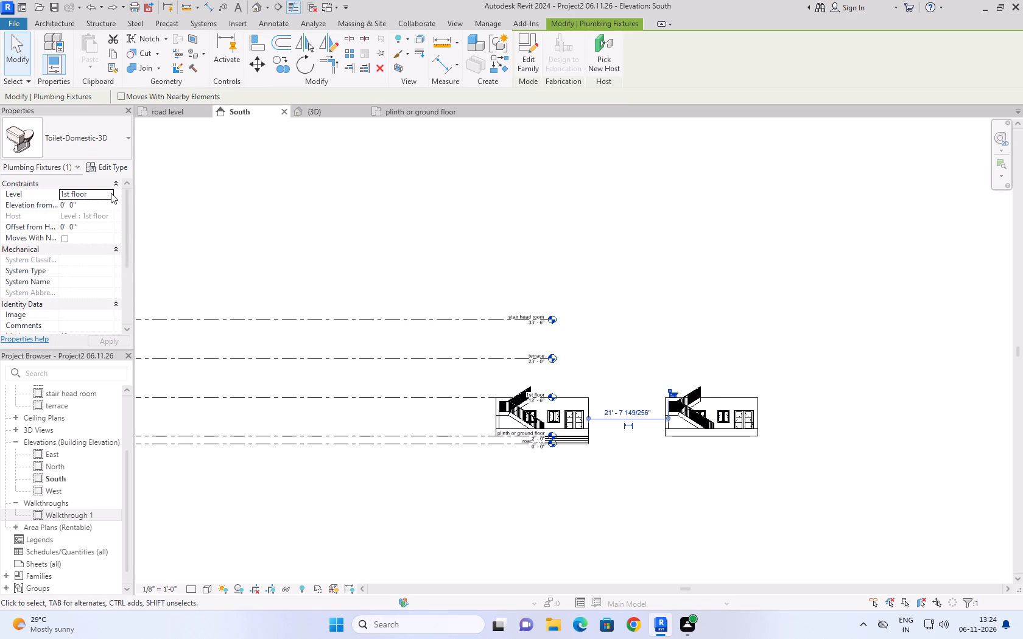
pyautogui.click(111, 193)
pyautogui.click(86, 213)
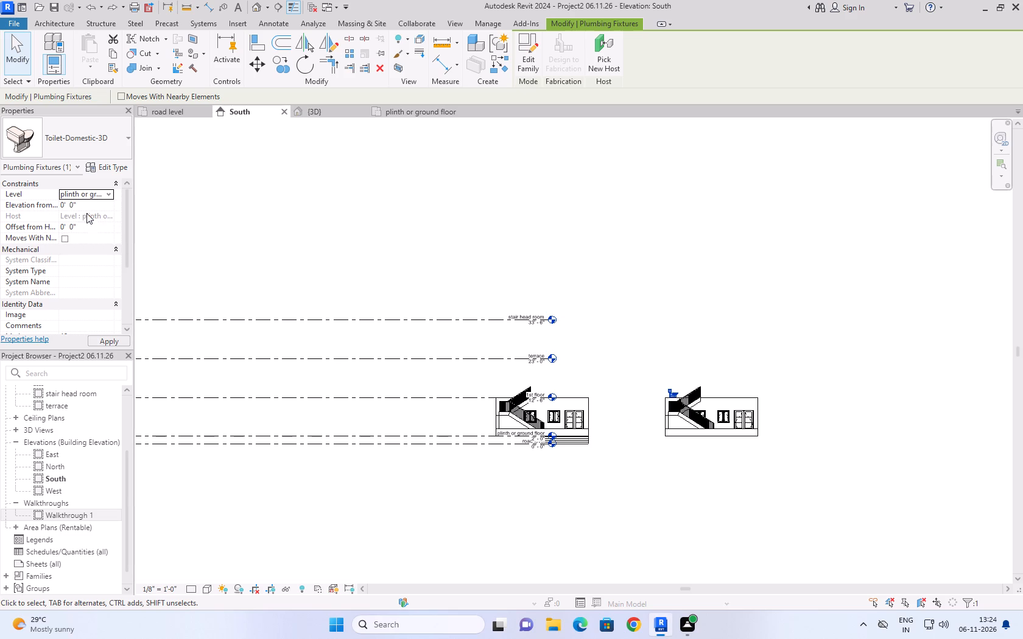
pyautogui.scroll(6, 767, 429)
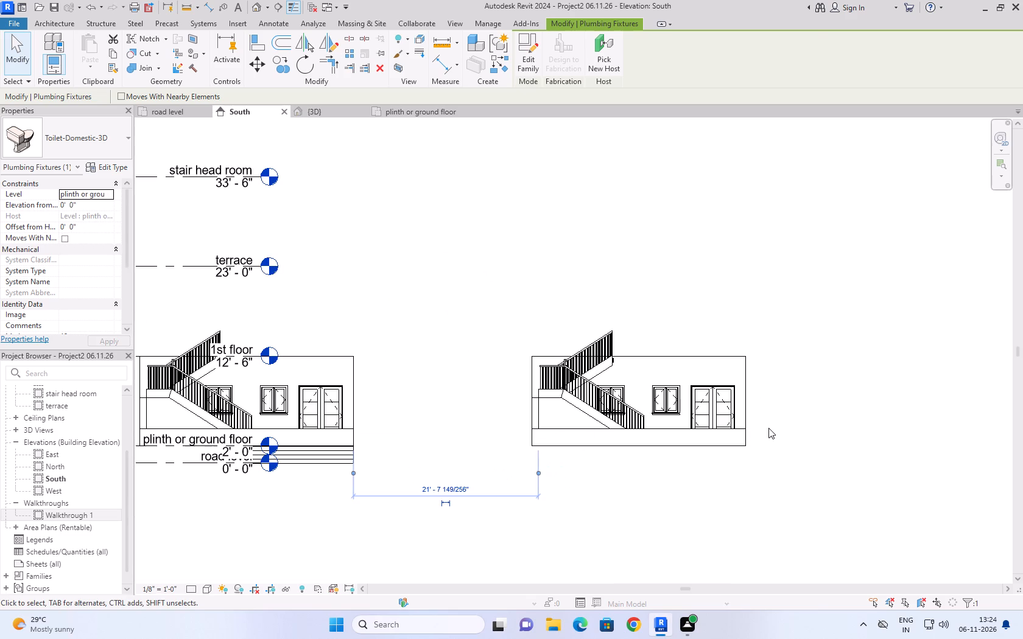
pyautogui.click(772, 306)
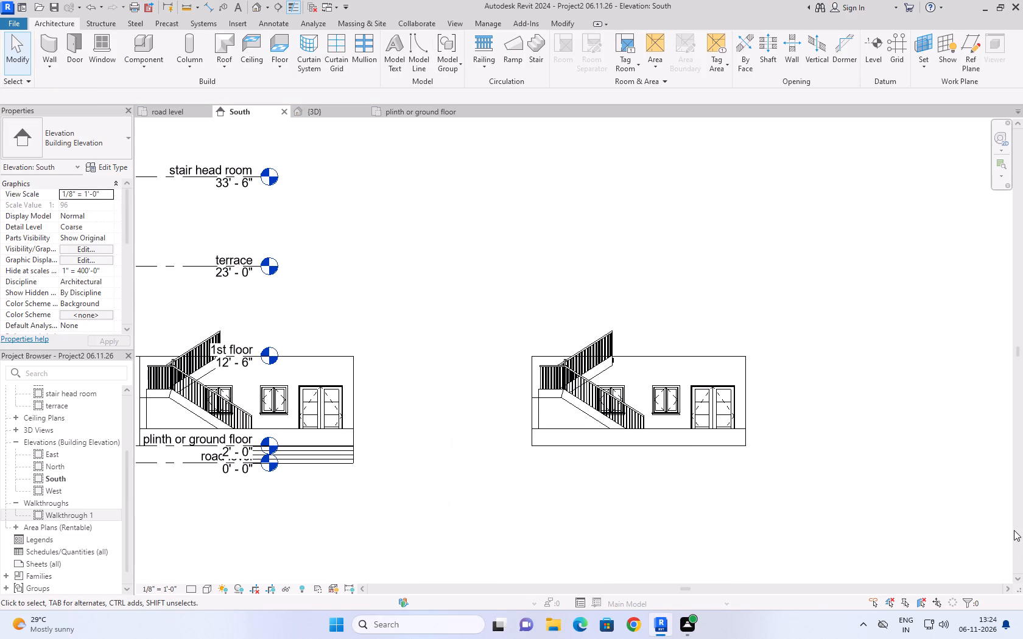
# Look at both houses in the 3D view from its home orientation.
pyautogui.scroll(-4, 928, 422)
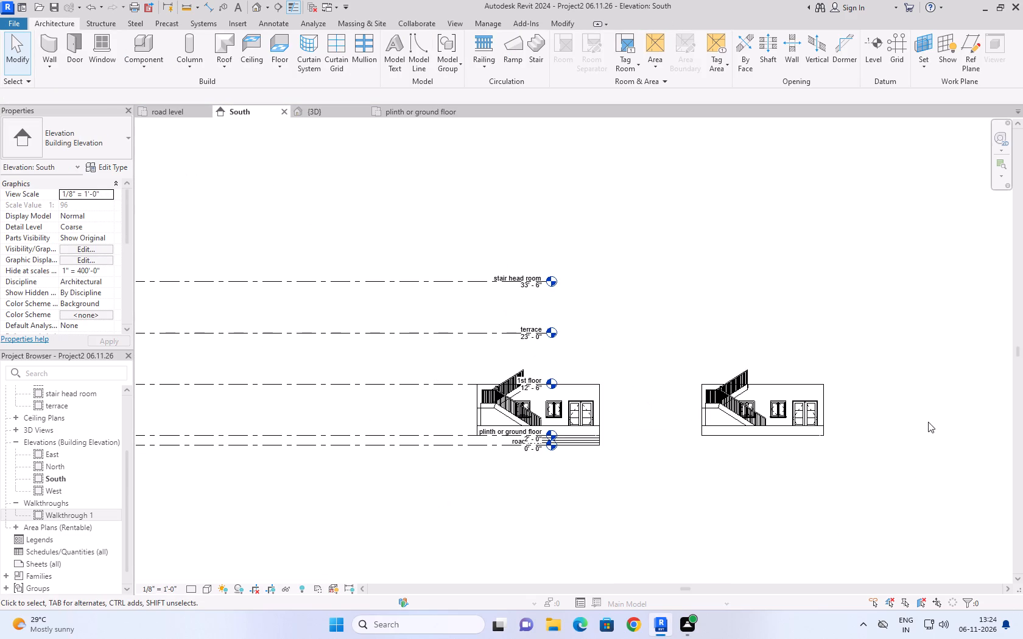
pyautogui.click(337, 108)
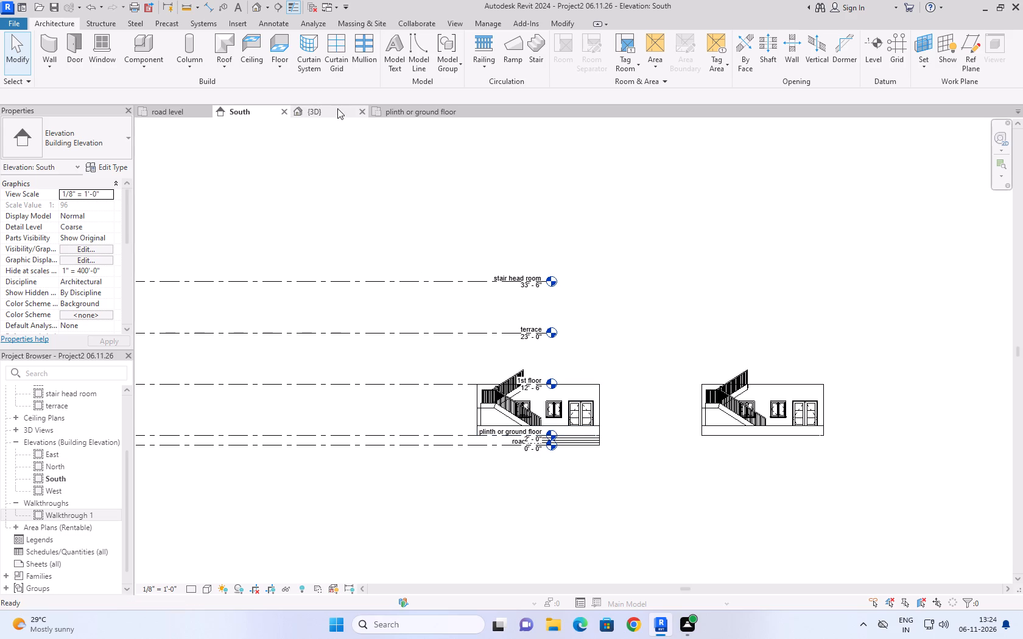
pyautogui.scroll(-3, 682, 355)
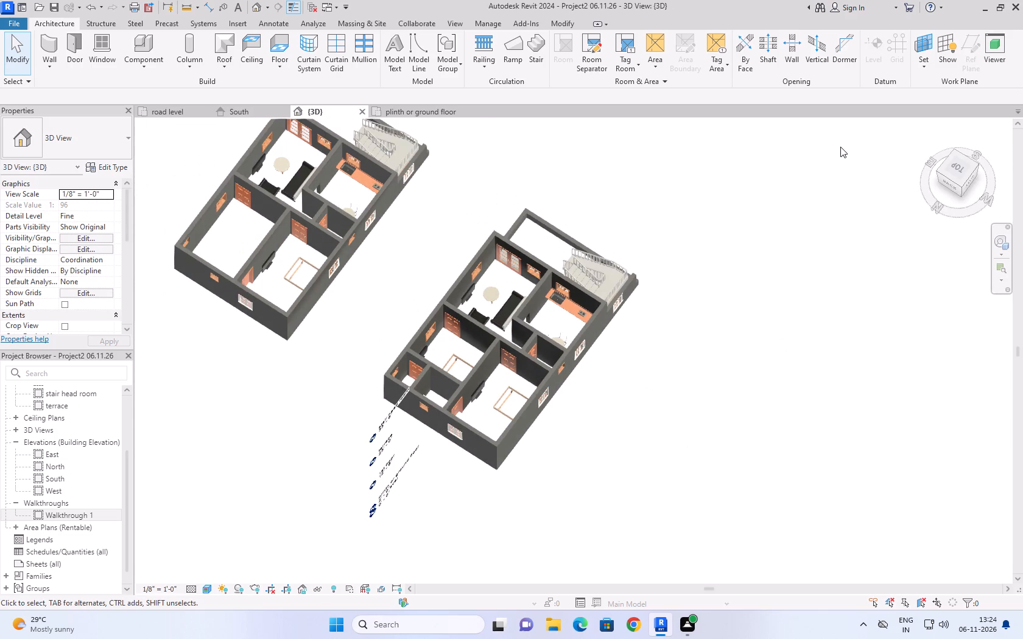
pyautogui.click(932, 131)
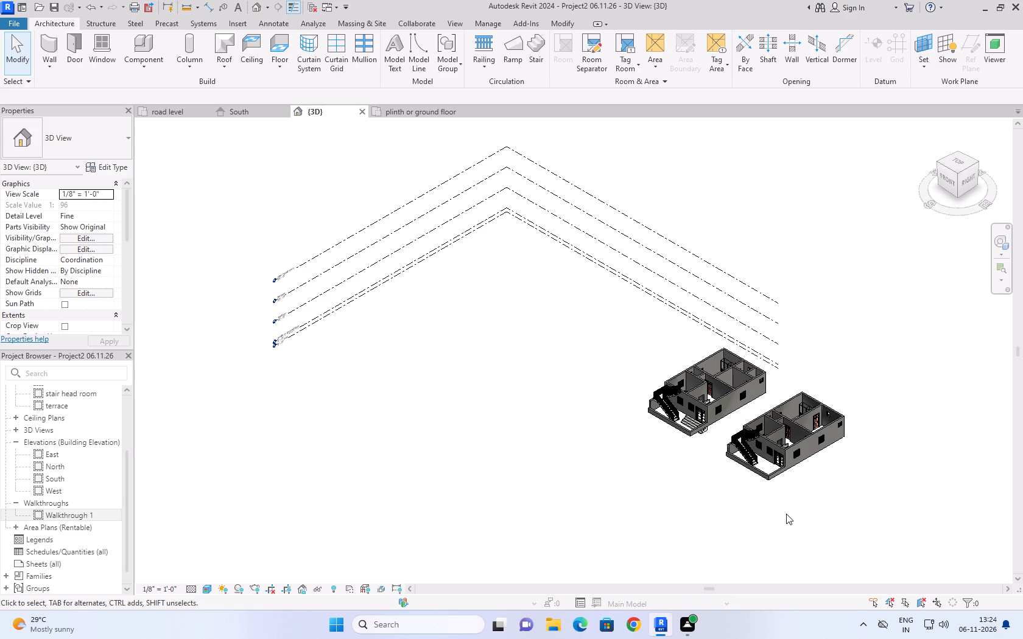
# Save the project with both houses brought closer in the 3D view.
pyautogui.scroll(2, 786, 514)
pyautogui.moveTo(786, 511); pyautogui.dragTo(497, 467, button='middle')
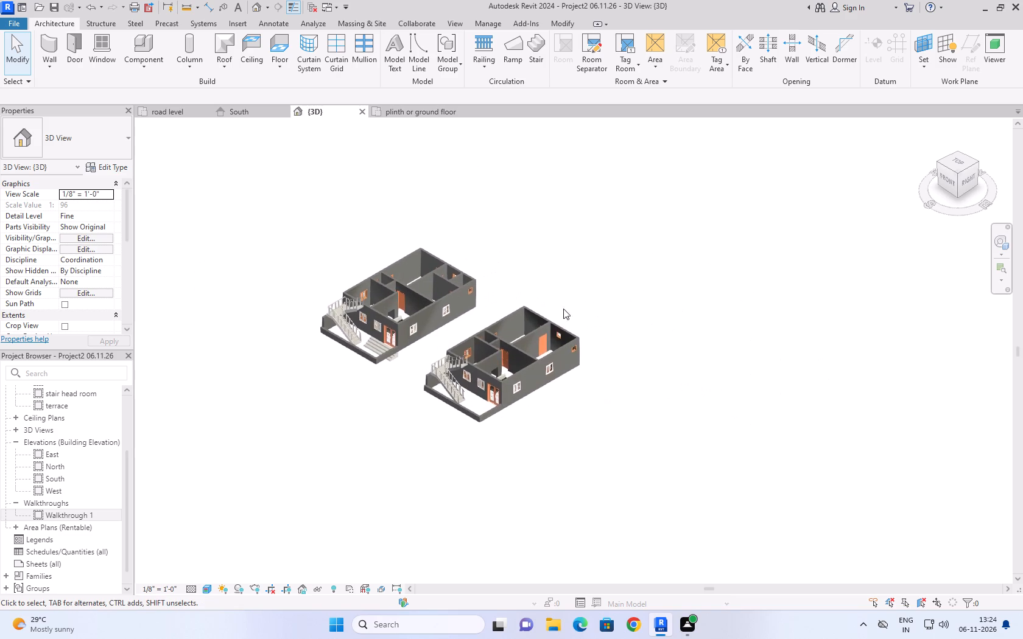
pyautogui.scroll(2, 571, 259)
pyautogui.hotkey('ctrl', 's')
pyautogui.hotkey('ctrl', 's')
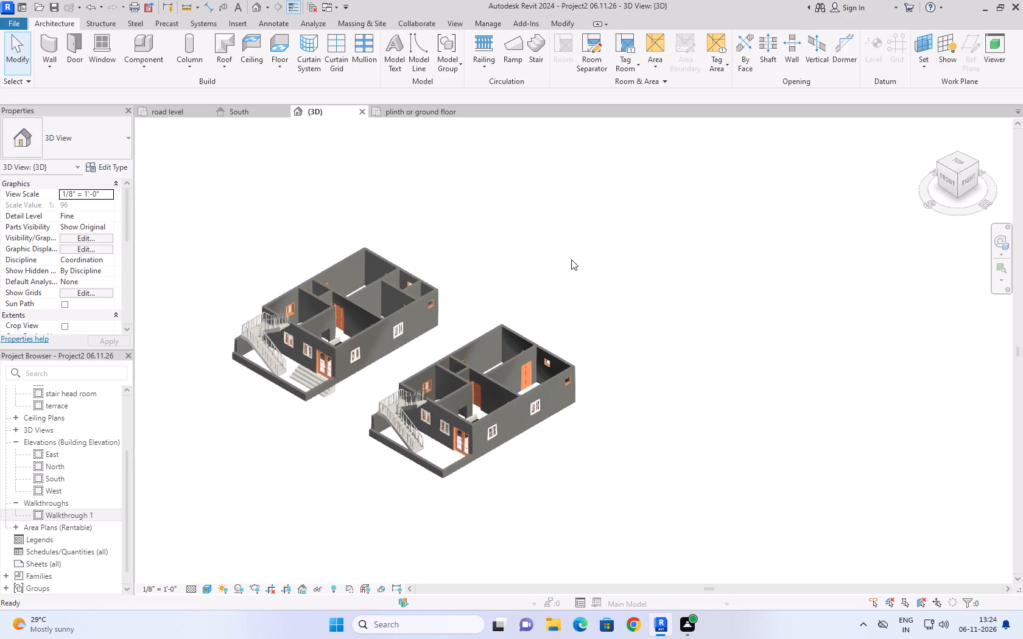
pyautogui.hotkey('ctrl', 's')
pyautogui.hotkey('ctrl', 's')
pyautogui.hotkey('ctrl', 's')
pyautogui.hotkey('ctrl', 's')
pyautogui.hotkey('ctrl', 's')
pyautogui.hotkey('ctrl', 's')
pyautogui.hotkey('ctrl', 's')
# Switch to the road level floor plan and examine both modelled houses beside the reference plan image.
pyautogui.click(177, 114)
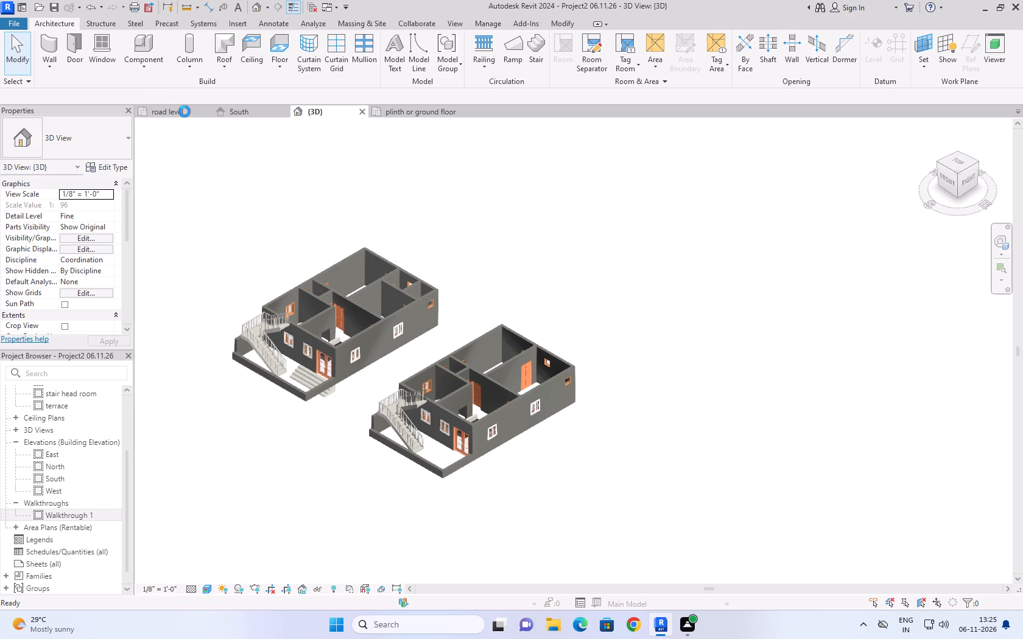
pyautogui.click(185, 111)
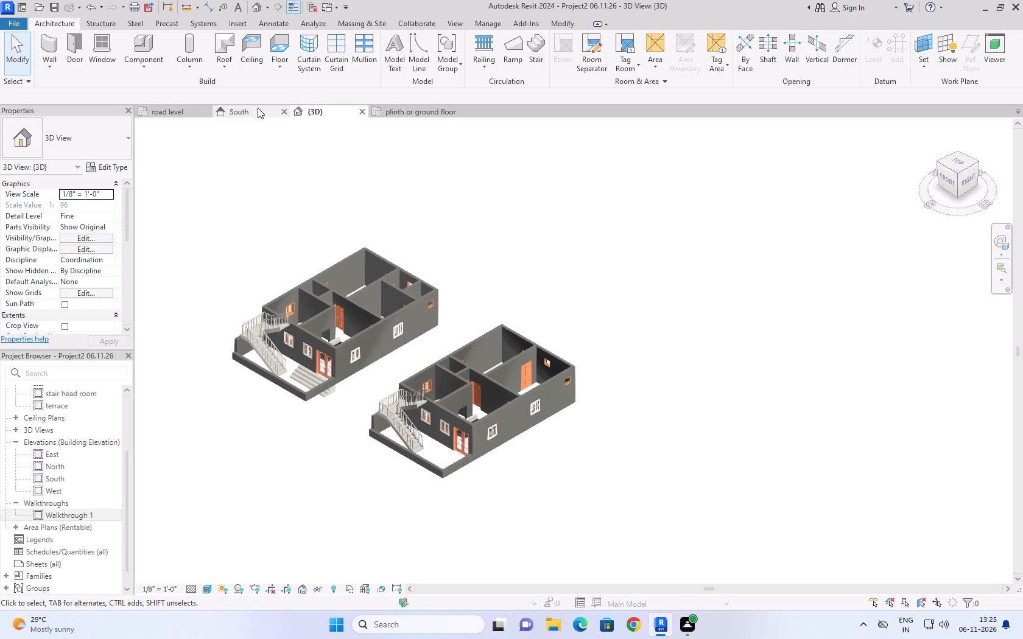
pyautogui.click(164, 116)
pyautogui.scroll(-1, 597, 209)
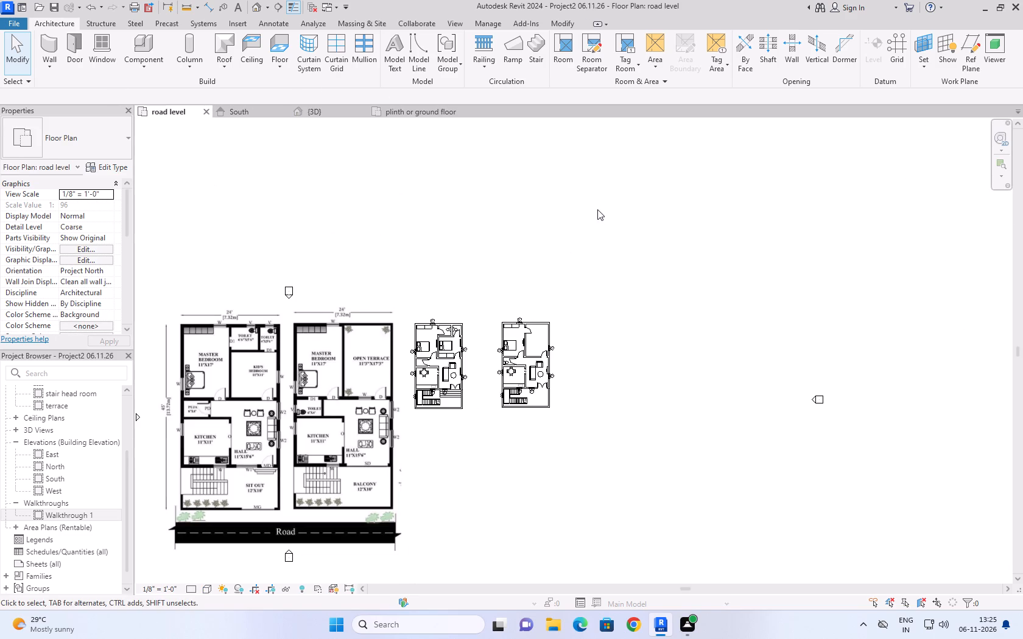
pyautogui.scroll(-1, 597, 209)
pyautogui.scroll(5, 424, 354)
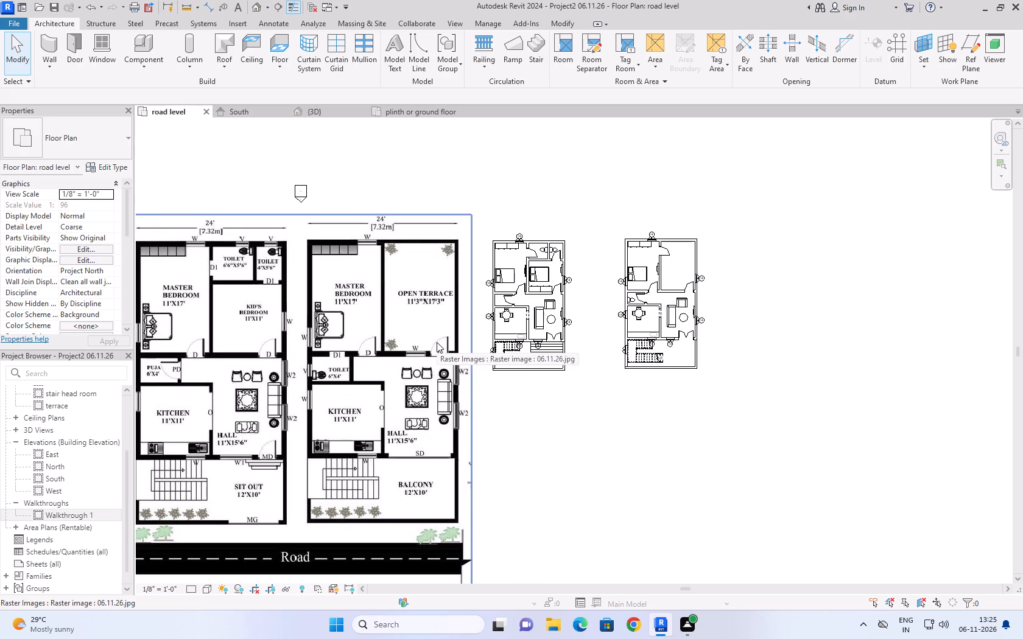
pyautogui.scroll(-4, 437, 341)
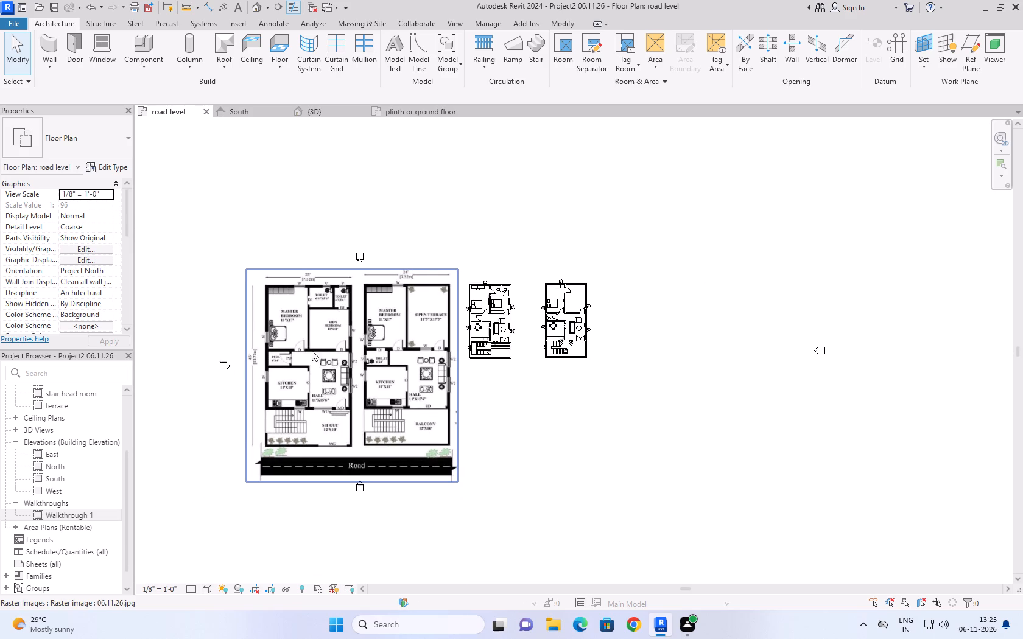
pyautogui.scroll(2, 309, 354)
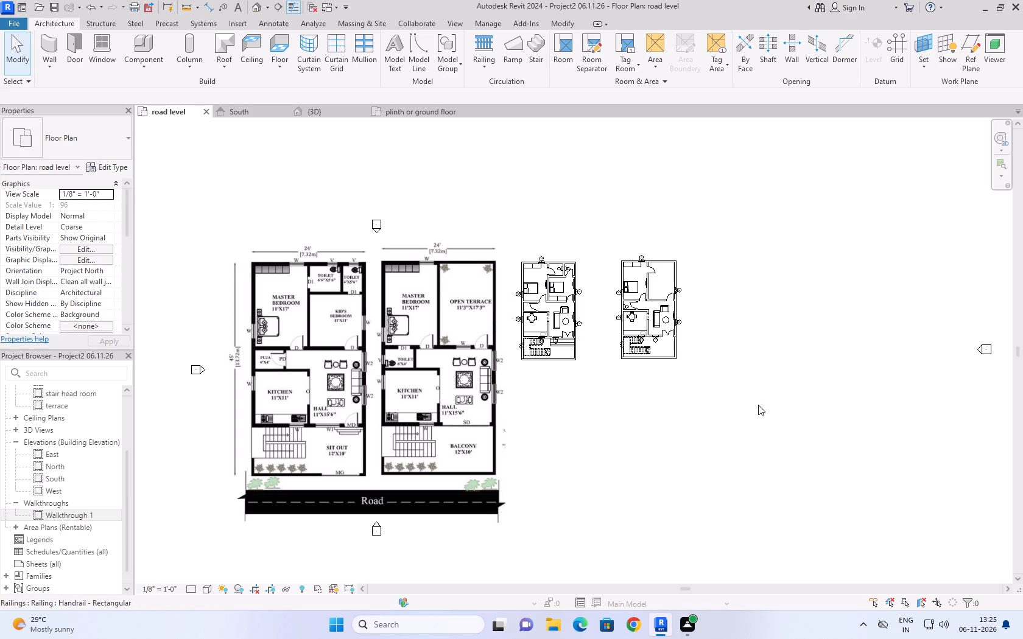
pyautogui.scroll(1, 758, 405)
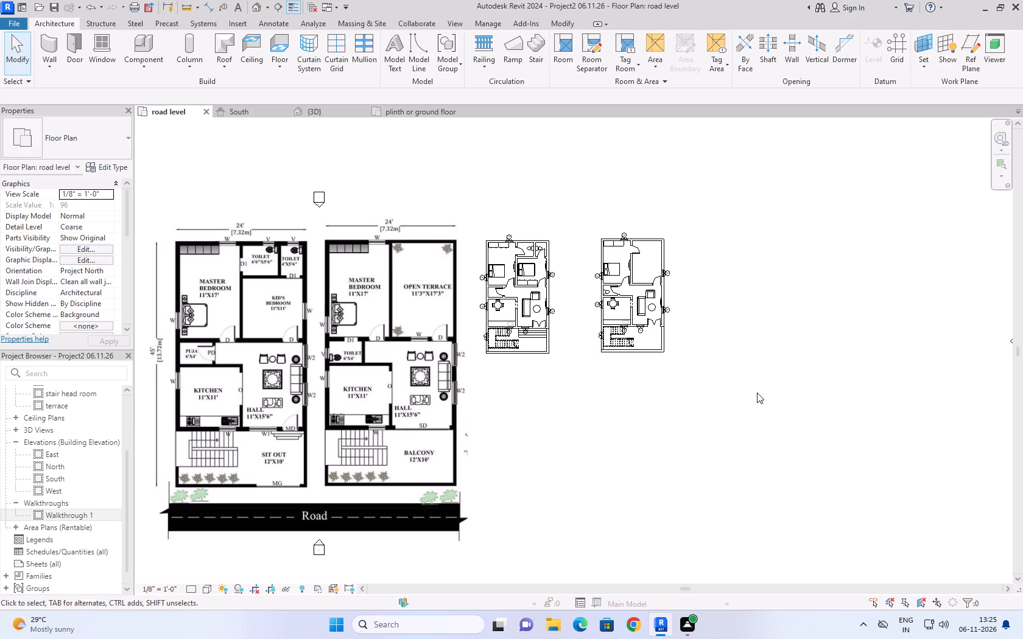
pyautogui.scroll(1, 757, 393)
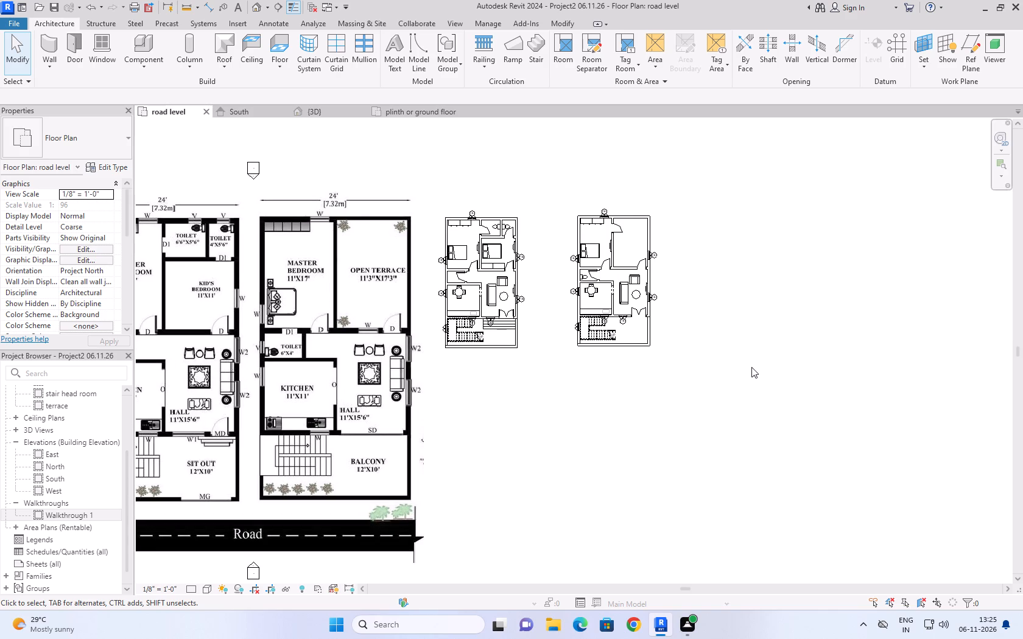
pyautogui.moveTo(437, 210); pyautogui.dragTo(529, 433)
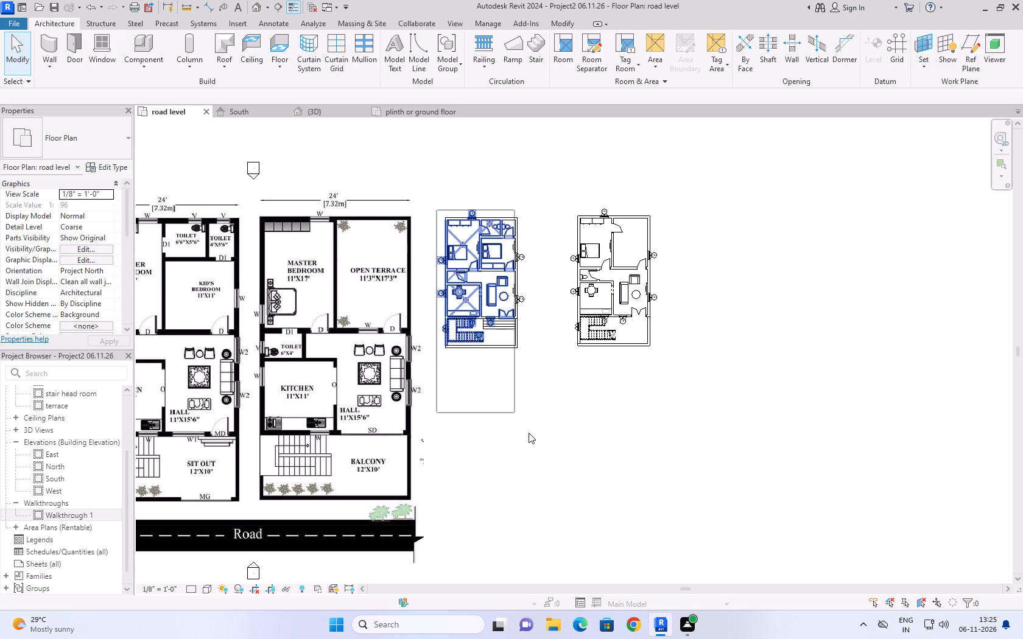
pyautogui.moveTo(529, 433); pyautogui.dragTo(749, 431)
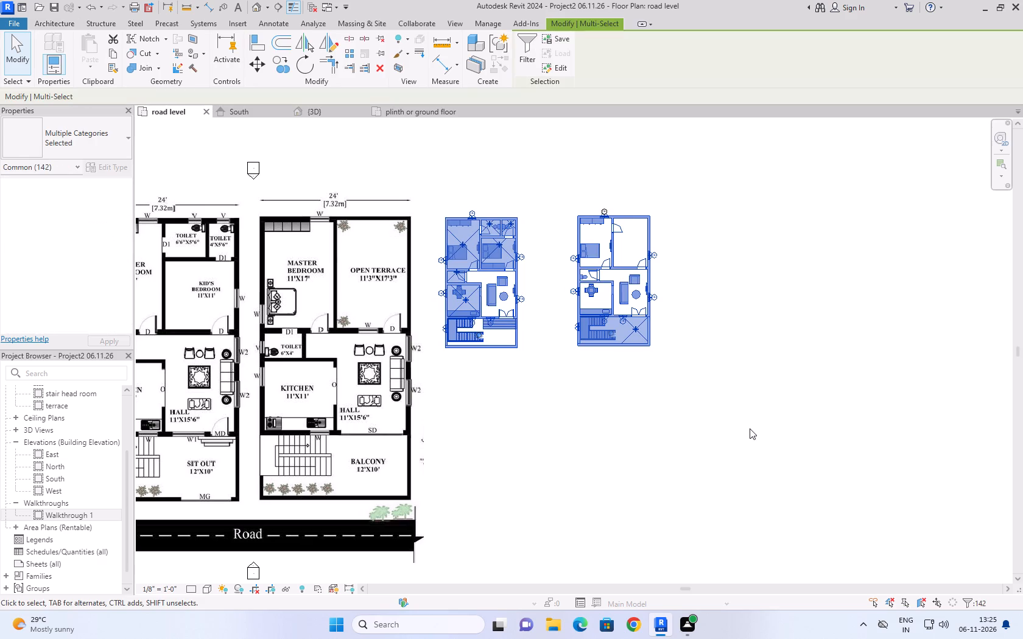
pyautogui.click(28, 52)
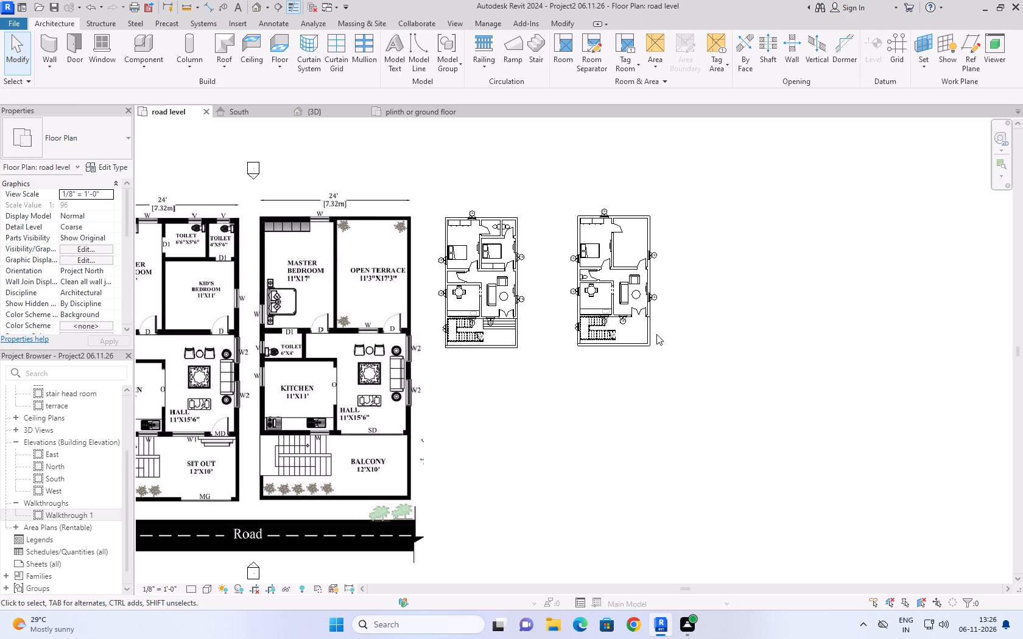
# Compare the copied house's toilet, kitchen, hall and stair layout with the reference upper-floor plan.
pyautogui.scroll(8, 579, 299)
pyautogui.scroll(-1, 578, 299)
pyautogui.scroll(2, 578, 299)
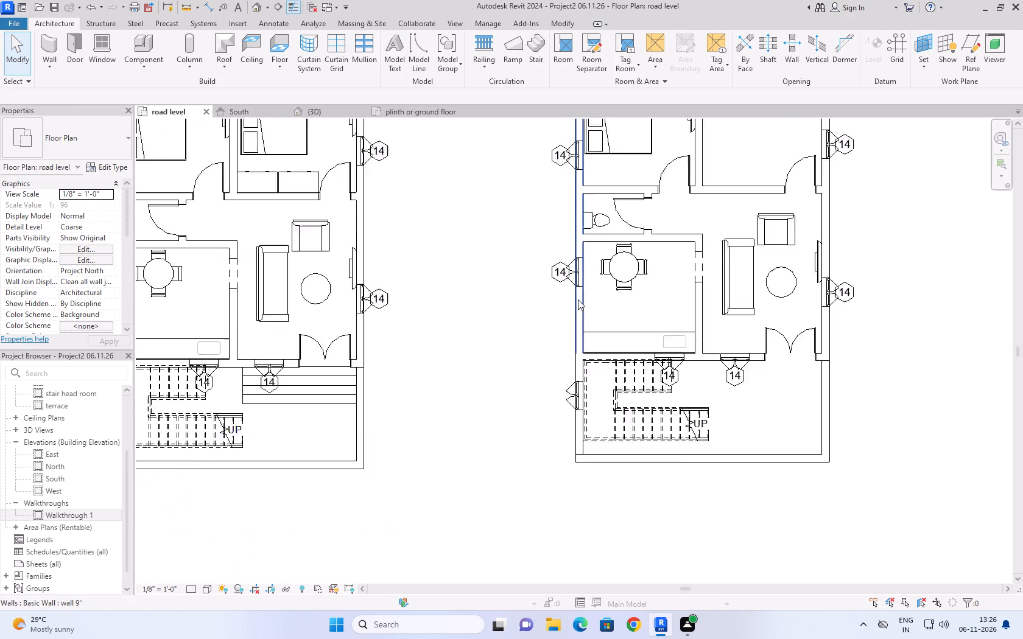
pyautogui.scroll(3, 578, 299)
pyautogui.scroll(-11, 578, 299)
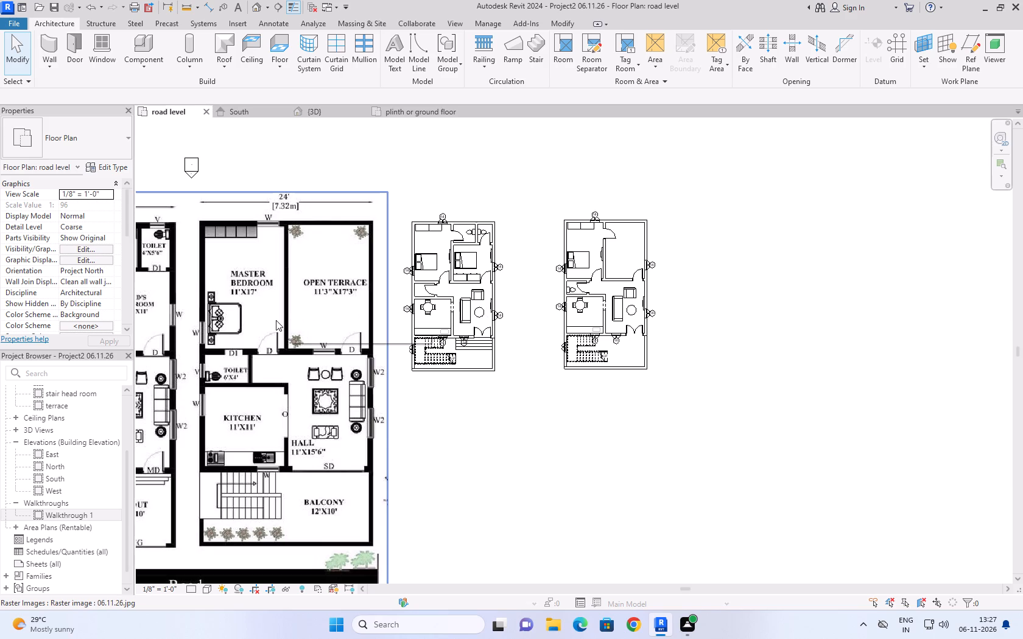
pyautogui.click(747, 243)
pyautogui.scroll(-4, 591, 430)
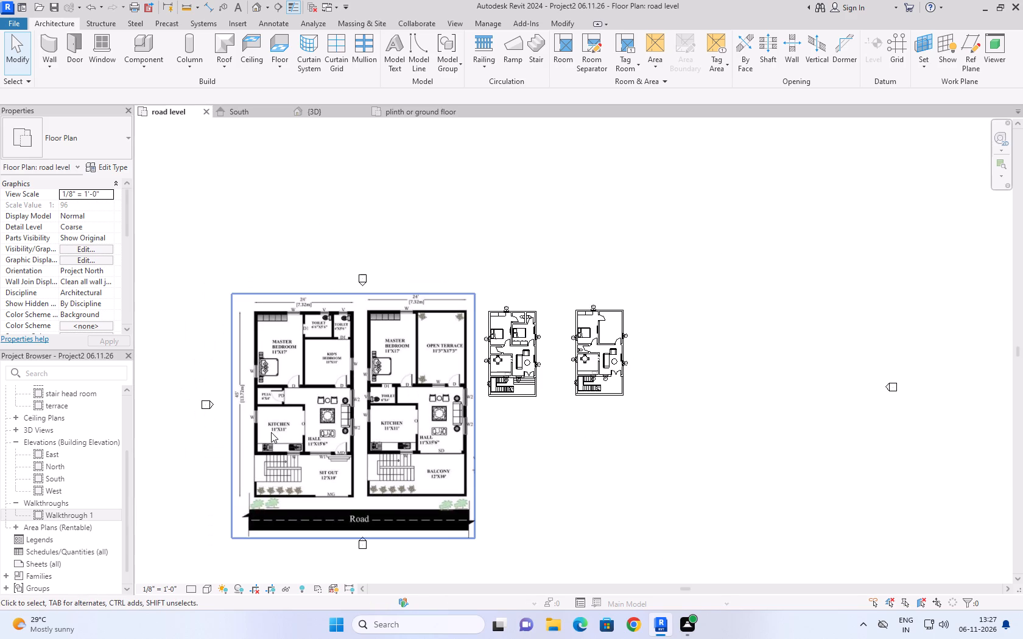
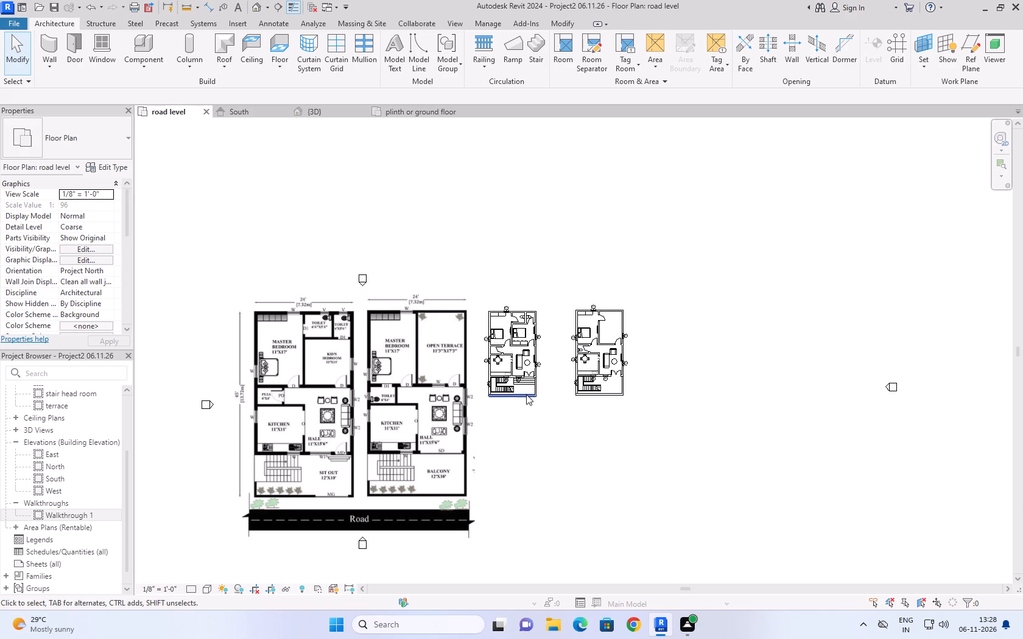
# Examine both houses in the plinth or ground floor plan and the 3D view.
pyautogui.click(394, 109)
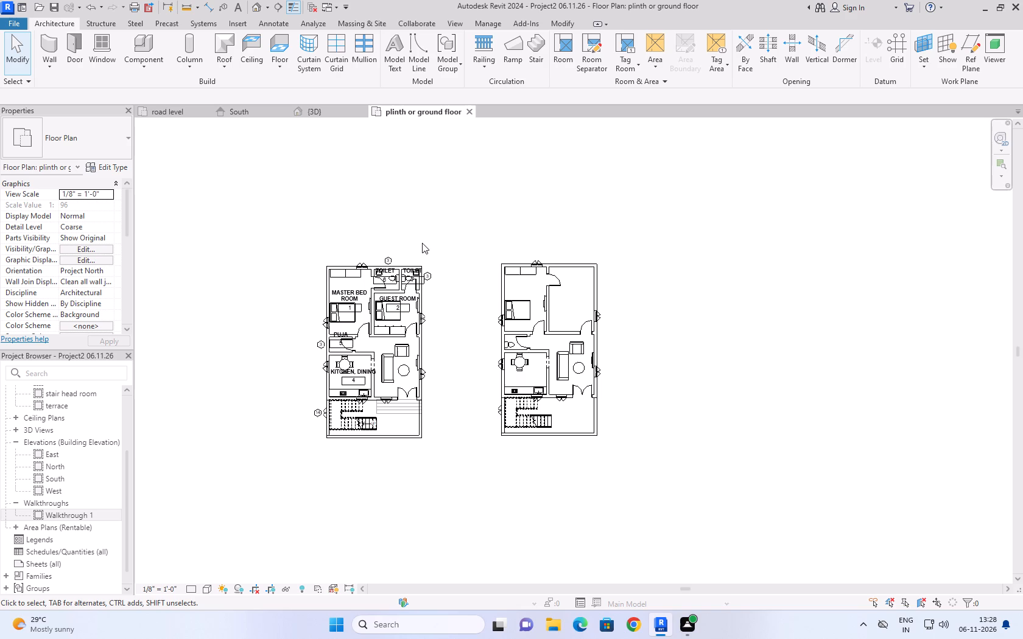
pyautogui.click(321, 114)
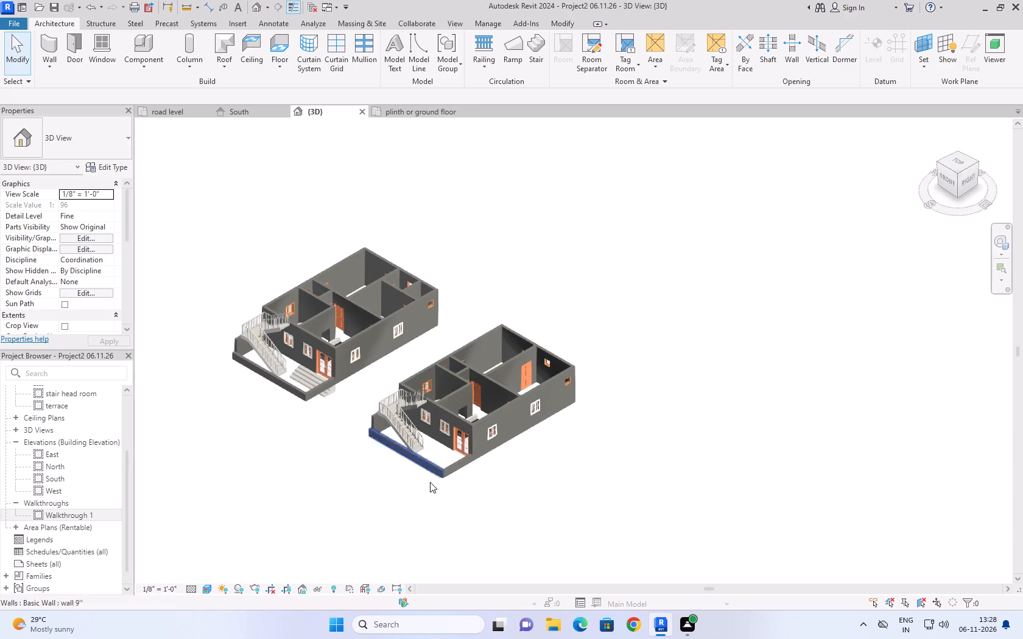
pyautogui.scroll(4, 234, 361)
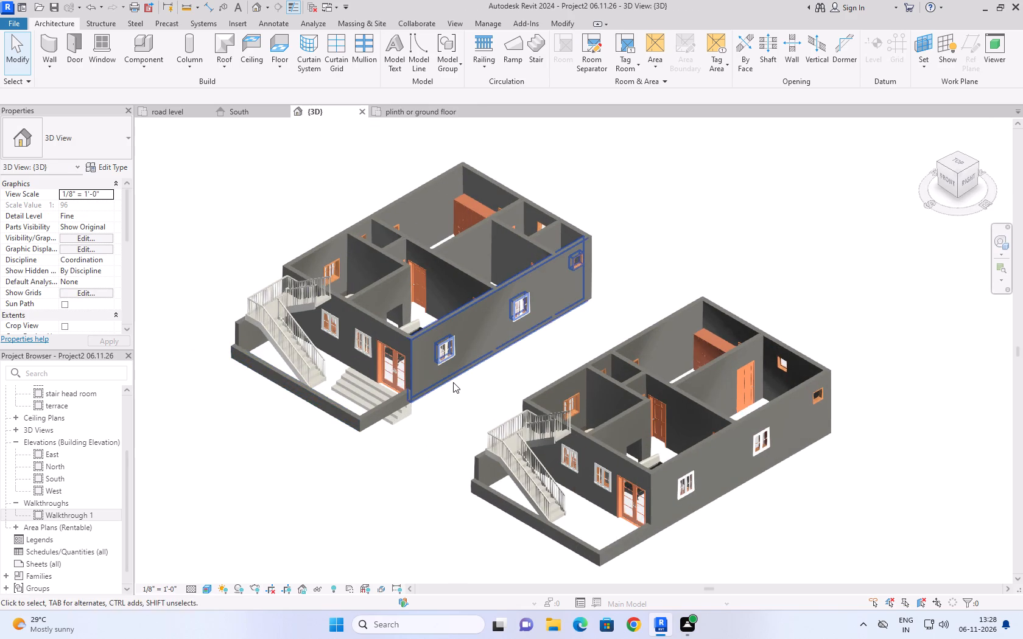
pyautogui.scroll(2, 453, 382)
pyautogui.scroll(1, 599, 358)
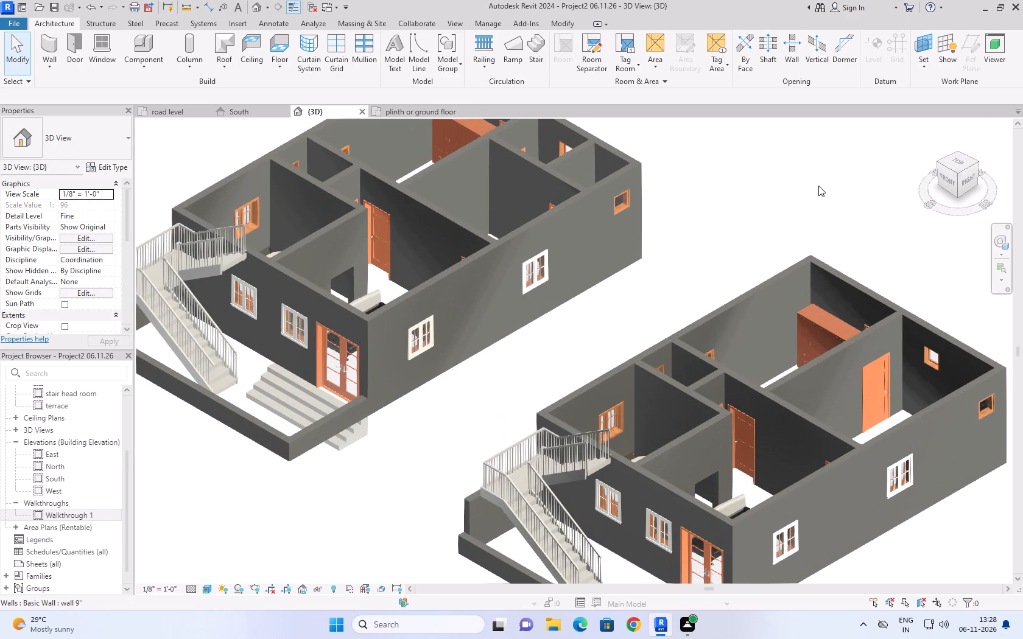
pyautogui.click(809, 183)
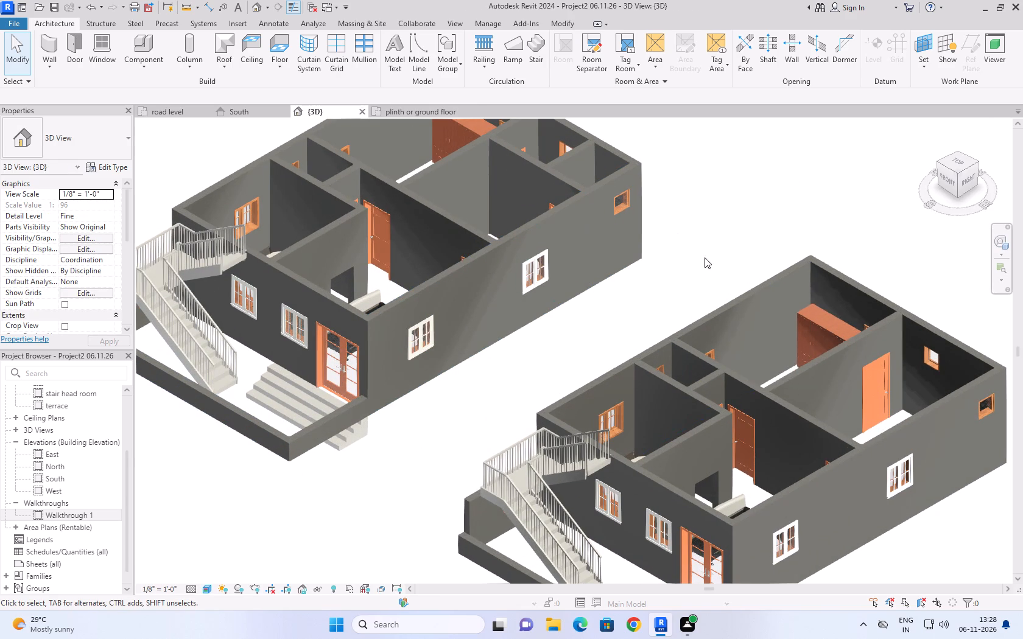
pyautogui.scroll(-3, 546, 313)
pyautogui.moveTo(366, 165); pyautogui.dragTo(321, 248, button='middle')
pyautogui.scroll(-1, 356, 185)
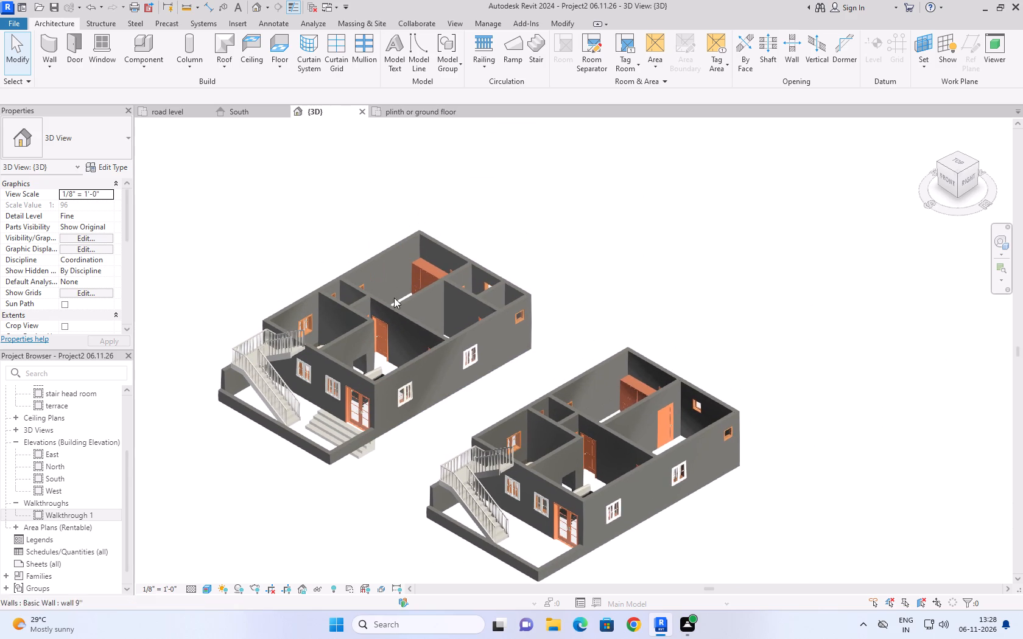
# In the South elevation, set the level of the door opening hanging below the copied house to plinth or ground floor.
pyautogui.click(219, 106)
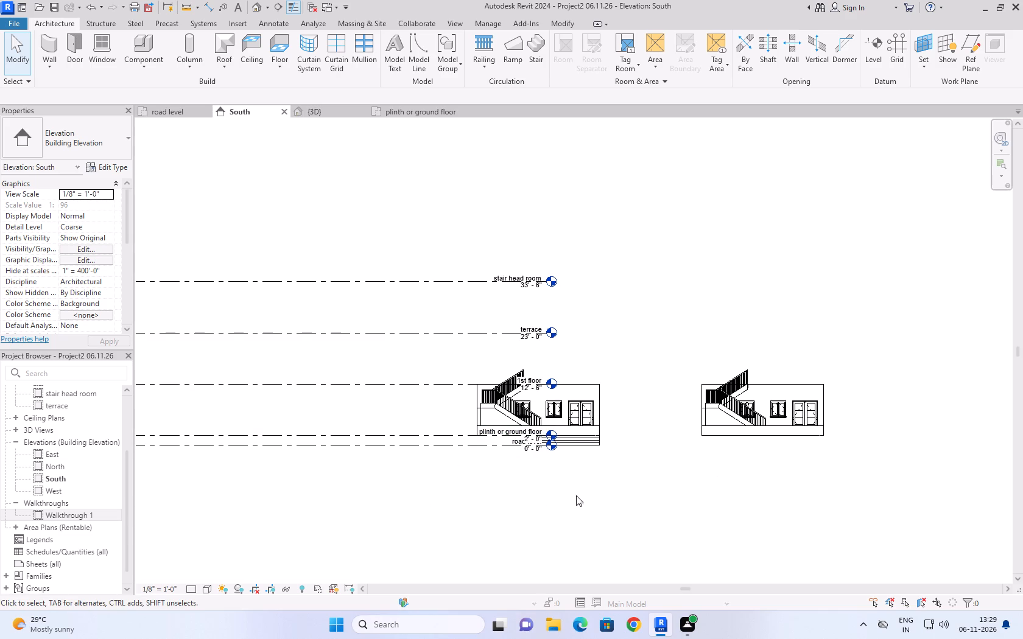
pyautogui.moveTo(680, 340); pyautogui.dragTo(890, 615)
pyautogui.moveTo(680, 340); pyautogui.dragTo(864, 626, button='right')
pyautogui.moveTo(692, 358); pyautogui.dragTo(703, 409)
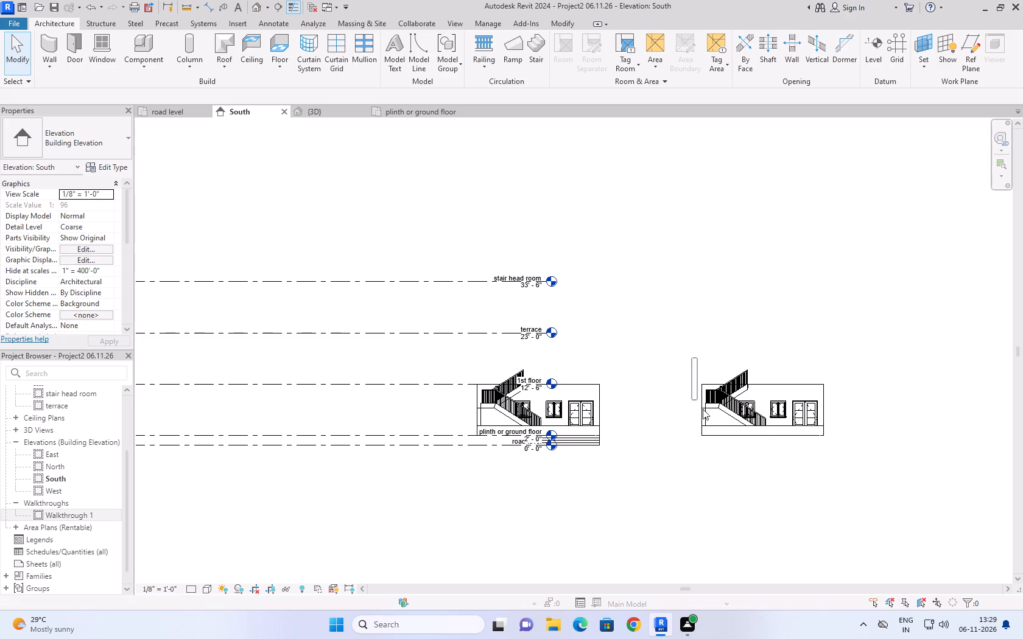
pyautogui.moveTo(703, 409); pyautogui.dragTo(892, 488)
pyautogui.scroll(4, 758, 438)
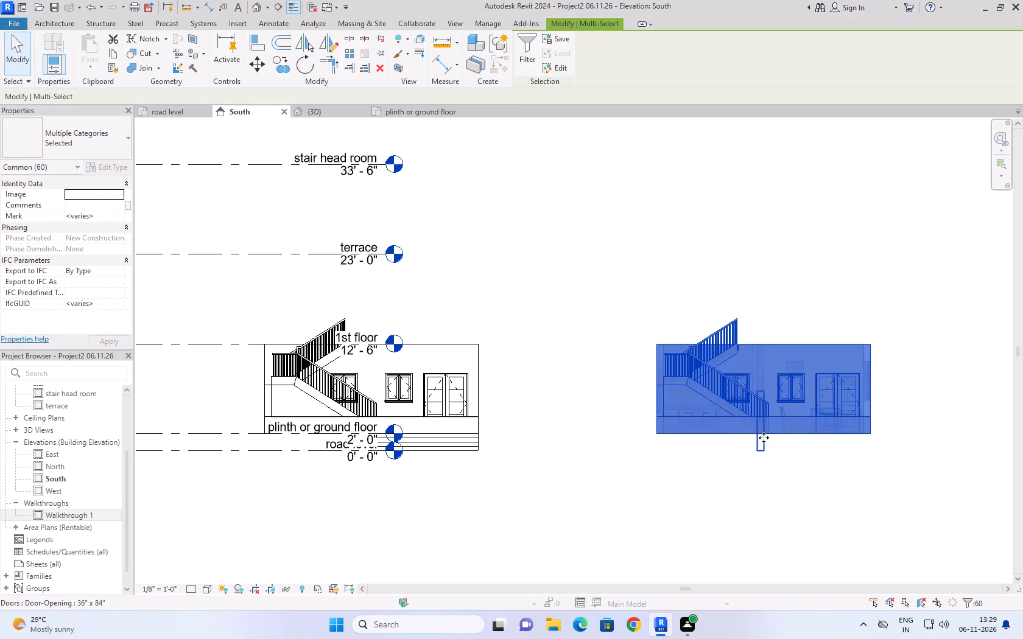
pyautogui.click(817, 472)
pyautogui.moveTo(582, 244); pyautogui.dragTo(983, 521)
pyautogui.click(764, 446)
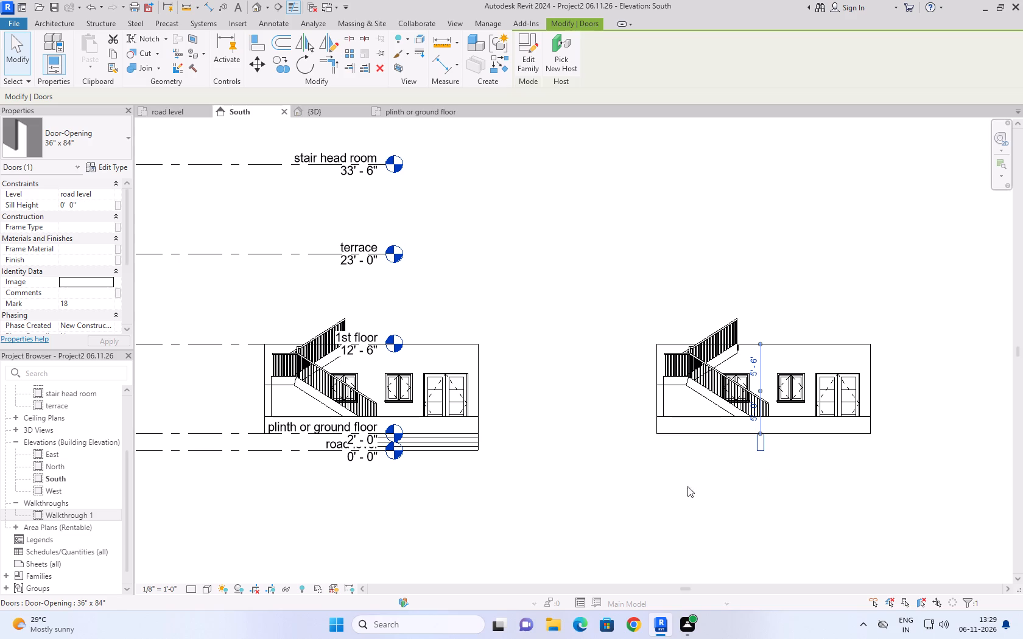
pyautogui.click(113, 192)
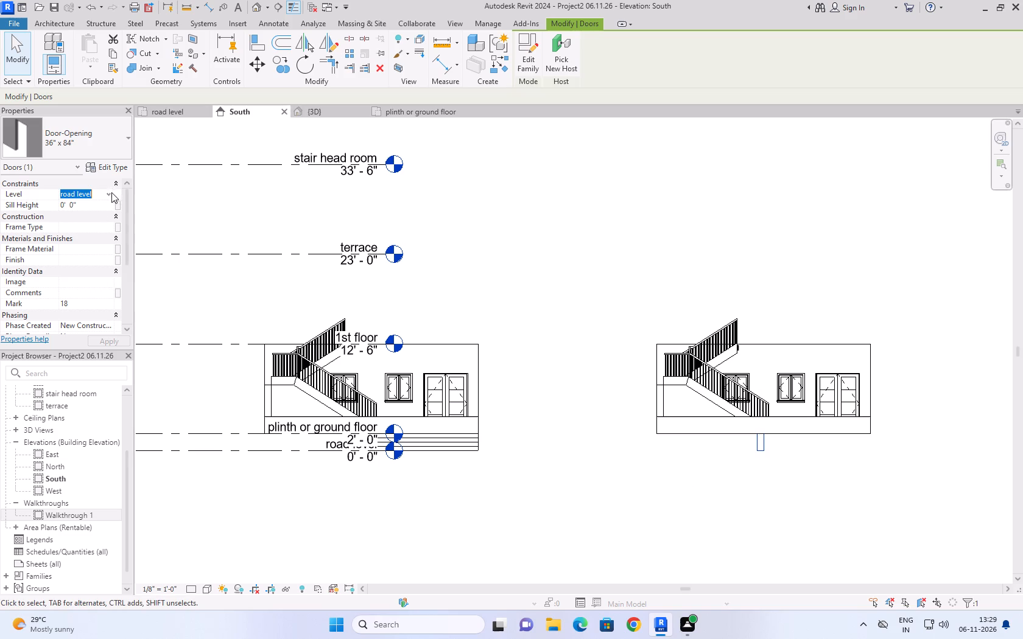
pyautogui.click(108, 193)
pyautogui.click(93, 211)
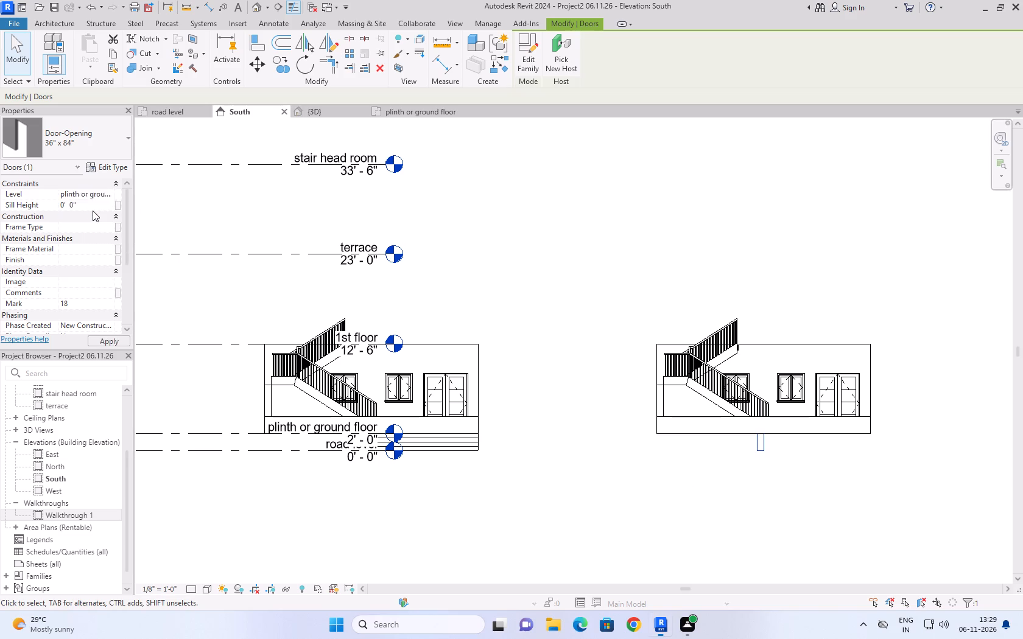
pyautogui.click(696, 256)
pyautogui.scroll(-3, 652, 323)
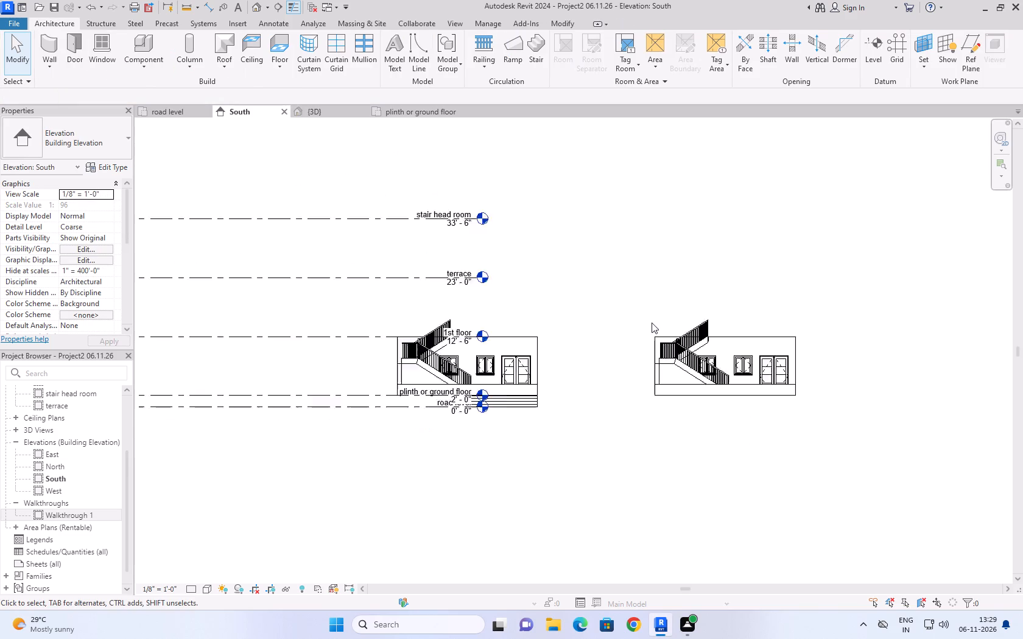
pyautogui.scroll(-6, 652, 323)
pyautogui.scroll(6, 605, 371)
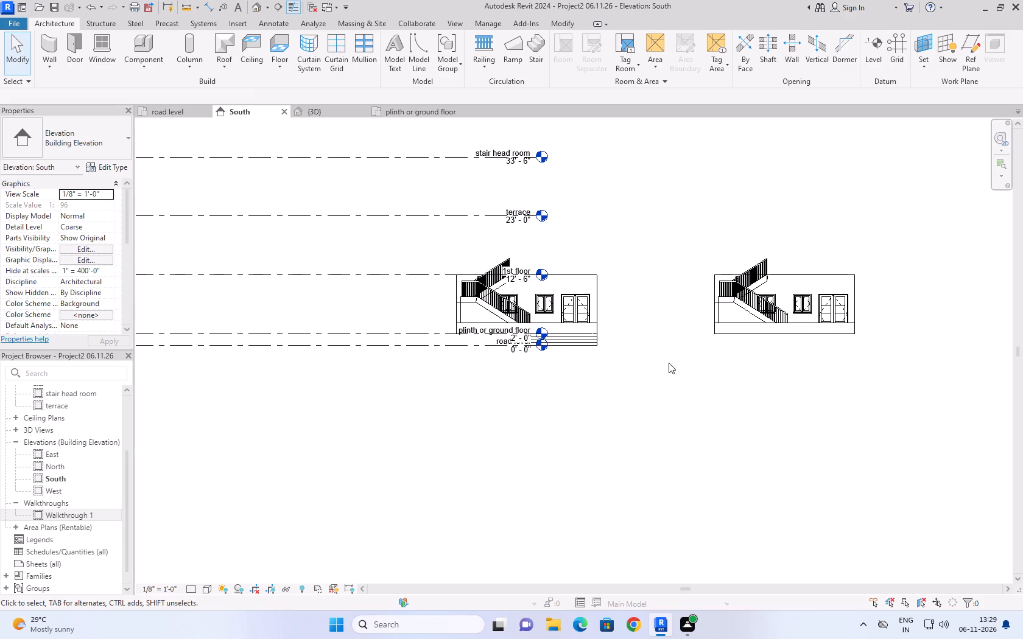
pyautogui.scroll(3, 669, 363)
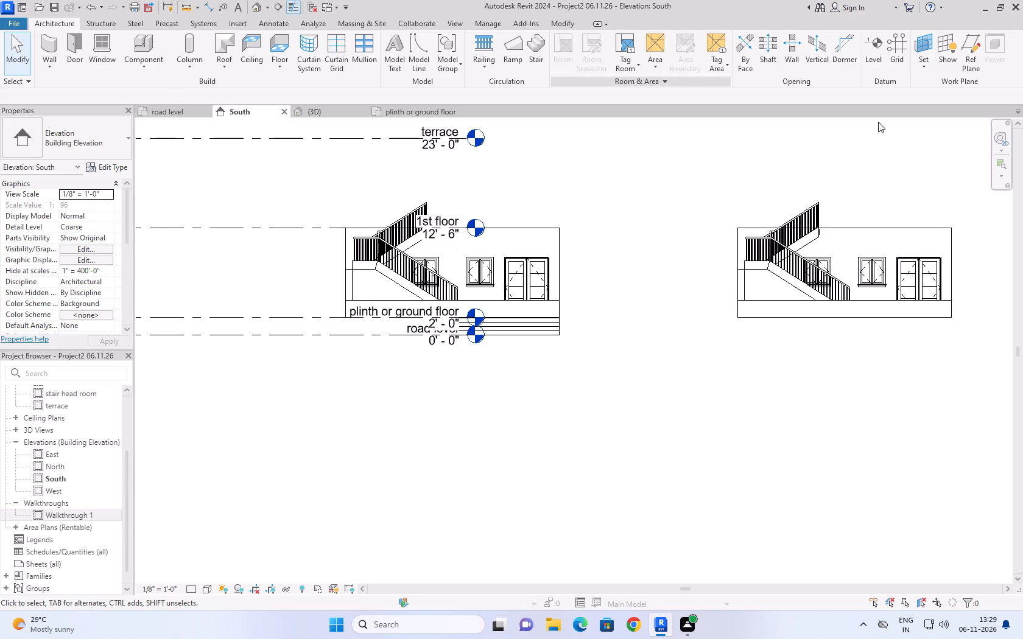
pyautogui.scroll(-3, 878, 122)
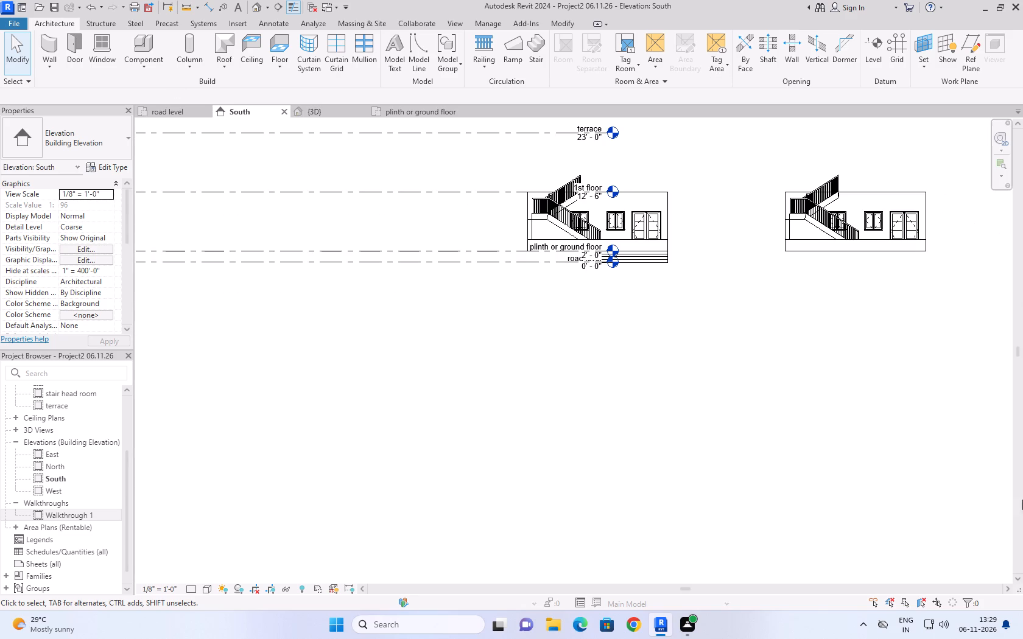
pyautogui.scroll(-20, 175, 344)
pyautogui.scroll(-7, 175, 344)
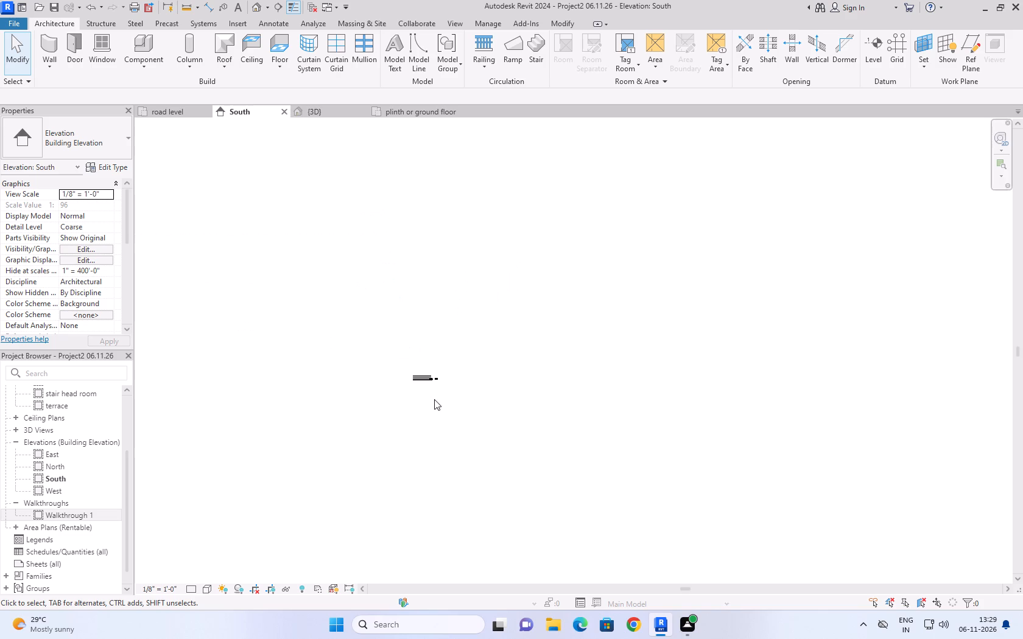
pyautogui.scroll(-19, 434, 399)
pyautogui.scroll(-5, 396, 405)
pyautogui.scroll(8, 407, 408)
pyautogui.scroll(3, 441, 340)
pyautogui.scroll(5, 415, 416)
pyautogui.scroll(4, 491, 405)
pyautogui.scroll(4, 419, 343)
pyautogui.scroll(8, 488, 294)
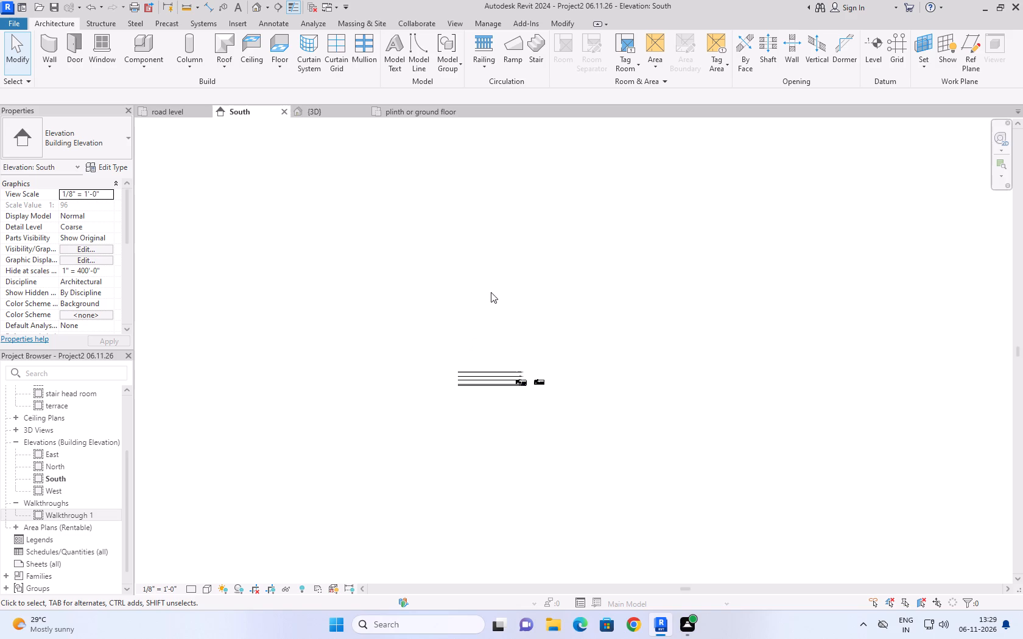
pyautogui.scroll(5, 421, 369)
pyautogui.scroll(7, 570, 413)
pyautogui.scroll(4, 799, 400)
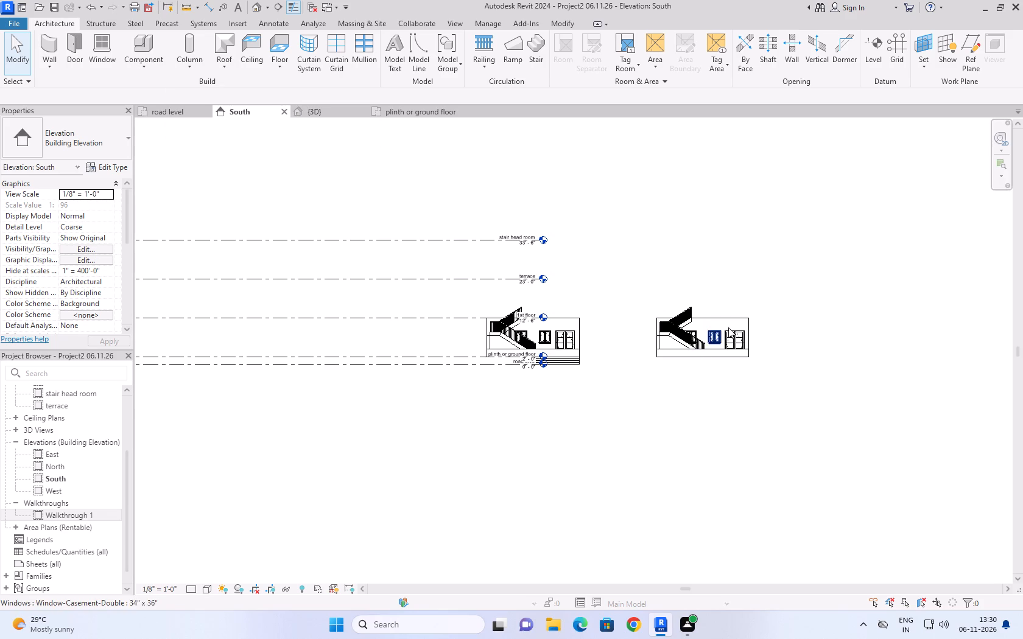
# Examine the top of the copied house's stair and railing against the front wall's top edge in the South elevation.
pyautogui.scroll(9, 728, 327)
pyautogui.scroll(2, 578, 309)
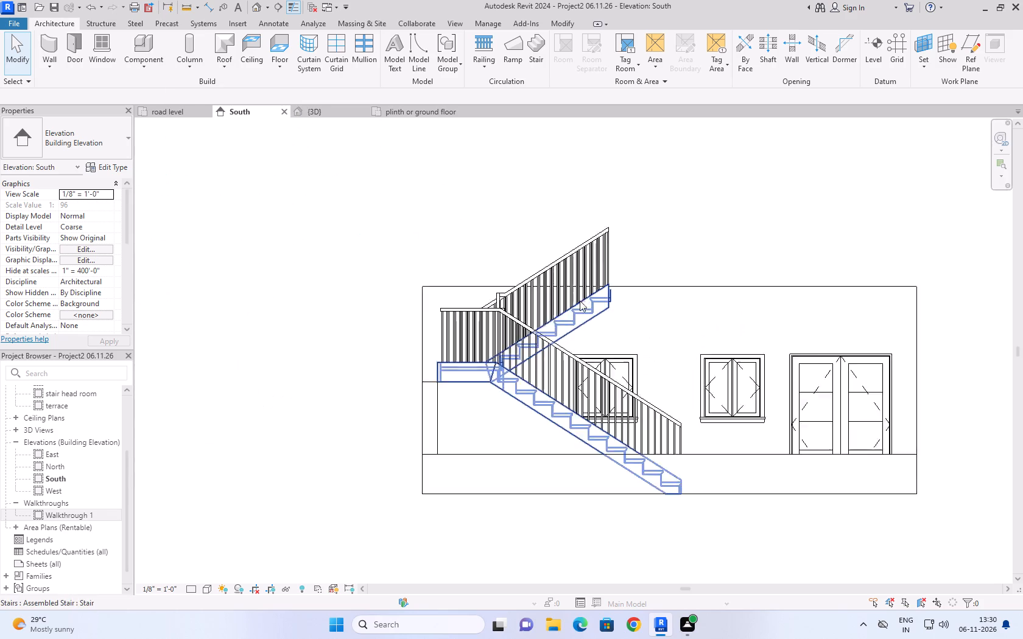
pyautogui.scroll(6, 580, 301)
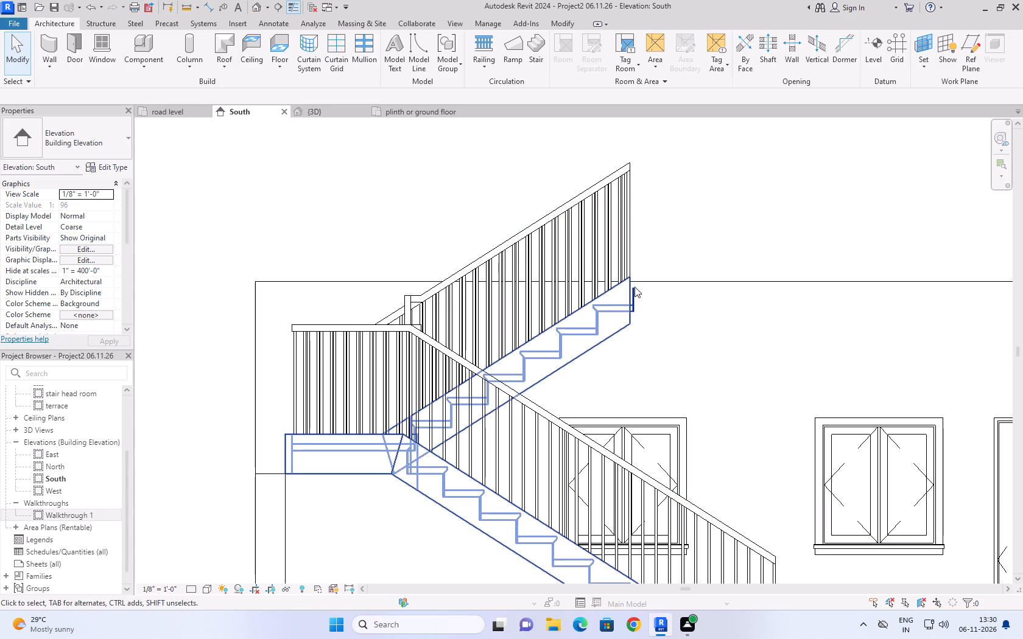
pyautogui.click(635, 287)
pyautogui.click(711, 198)
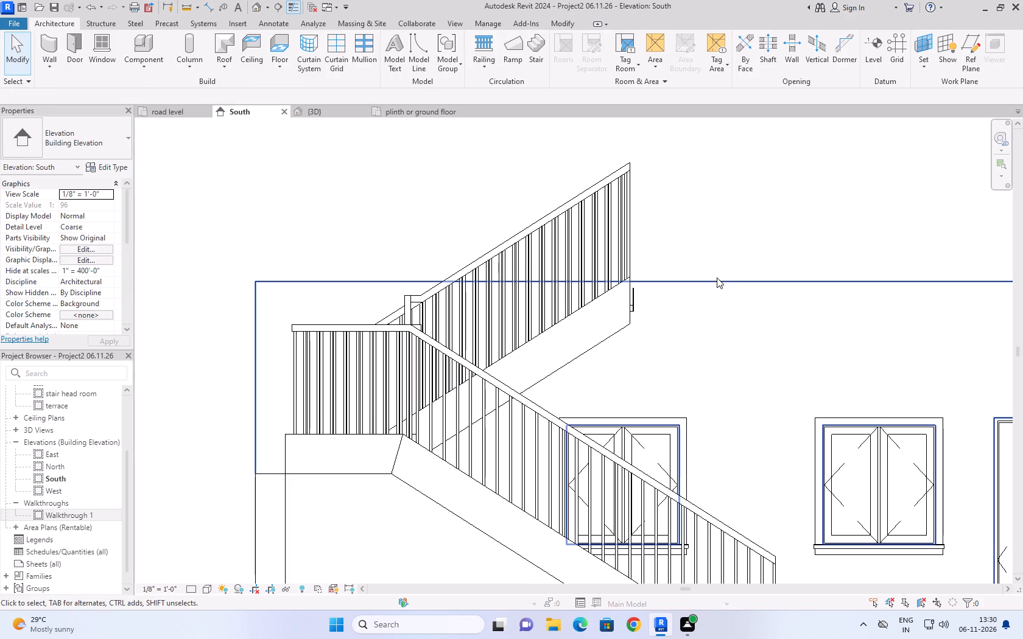
pyautogui.click(717, 279)
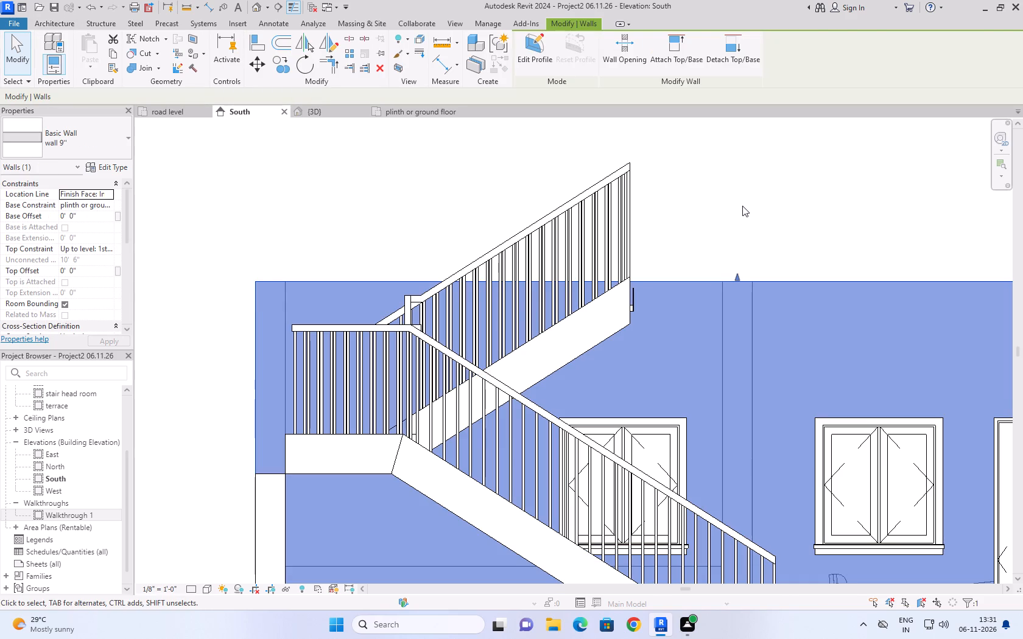
pyautogui.click(742, 206)
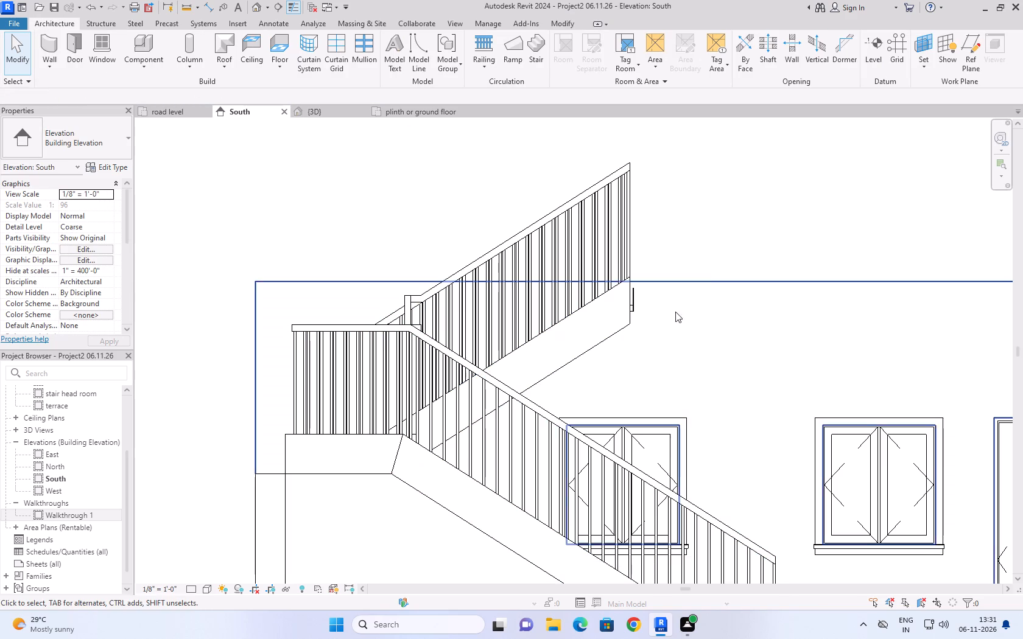
pyautogui.scroll(-4, 666, 251)
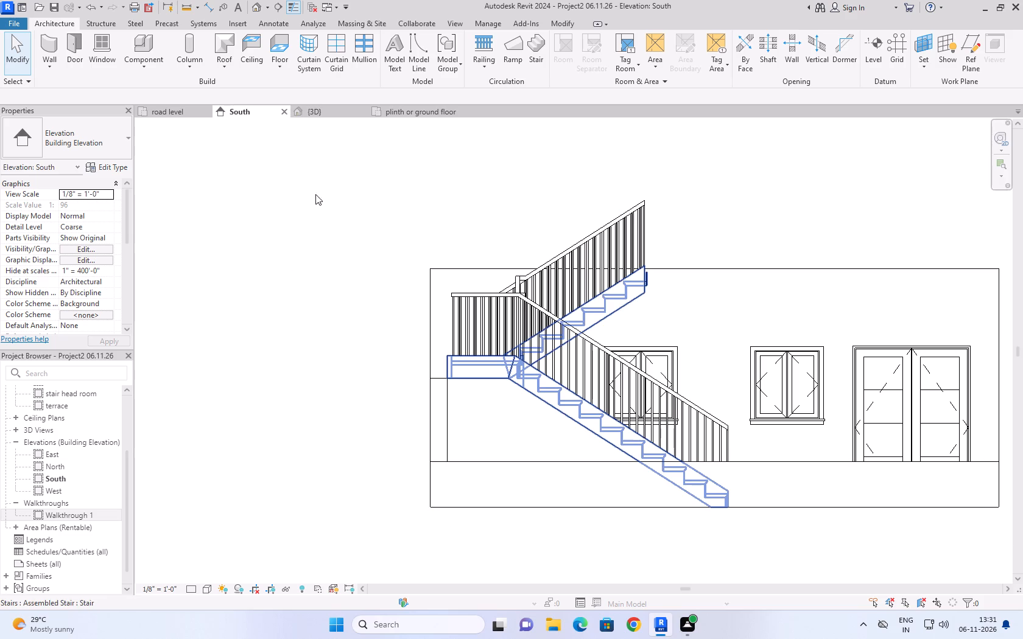
# Switch to the road level floor plan showing the reference image and both modelled houses.
pyautogui.click(174, 103)
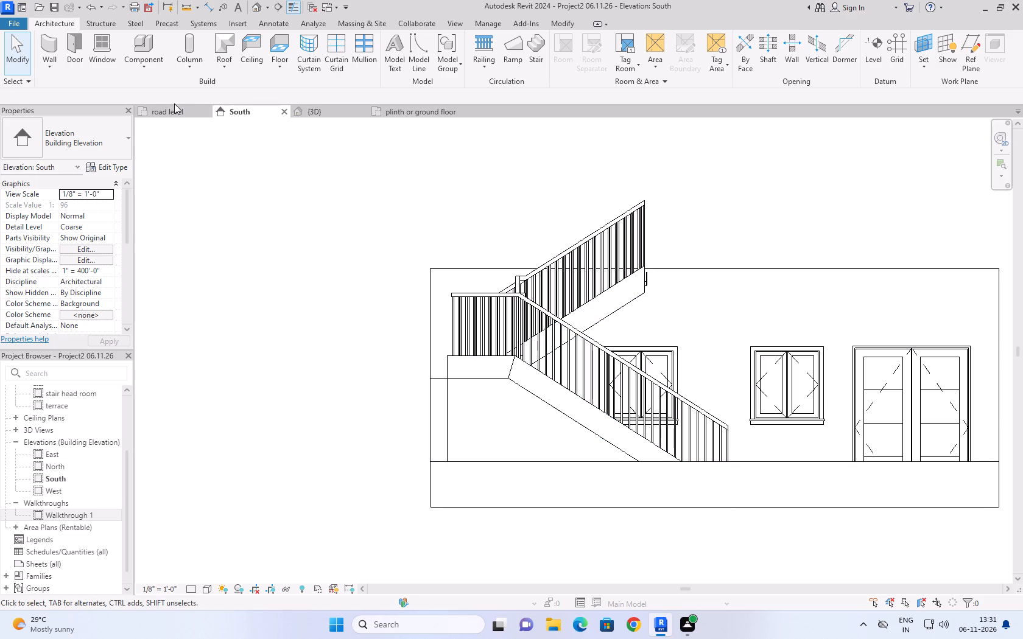
pyautogui.click(174, 111)
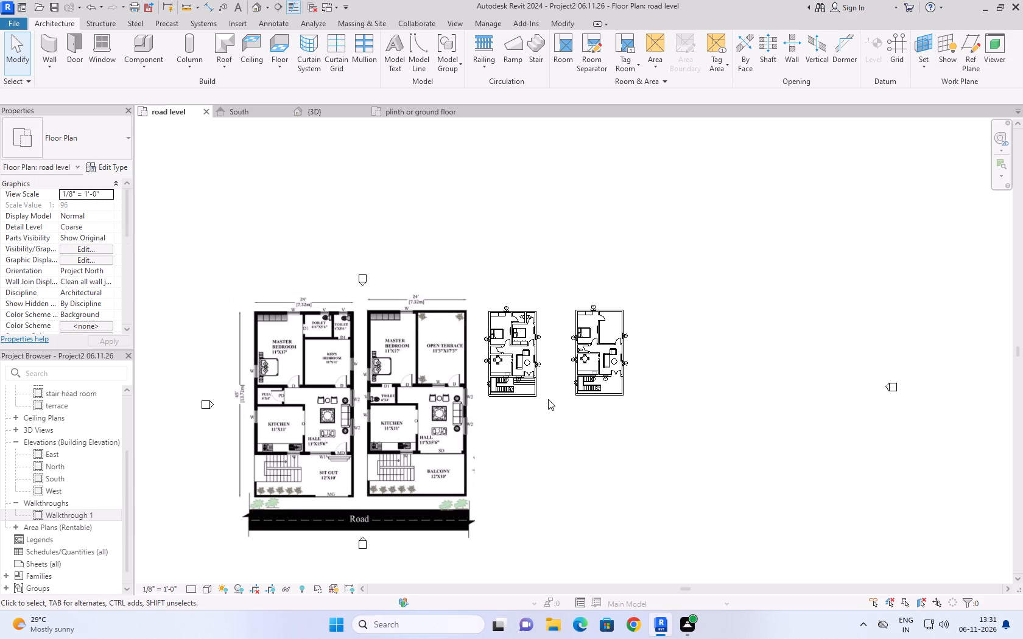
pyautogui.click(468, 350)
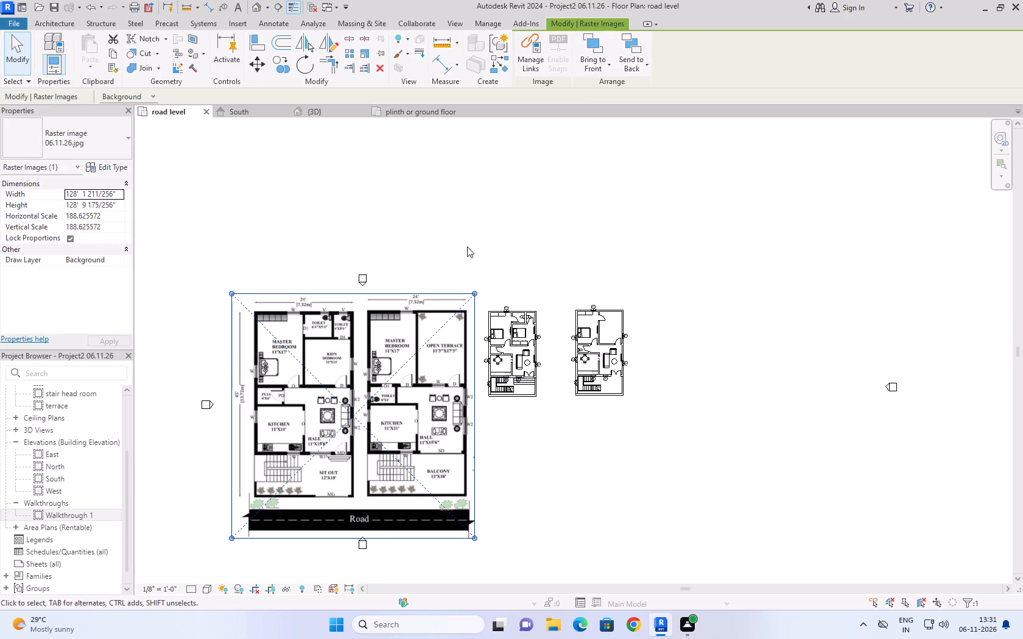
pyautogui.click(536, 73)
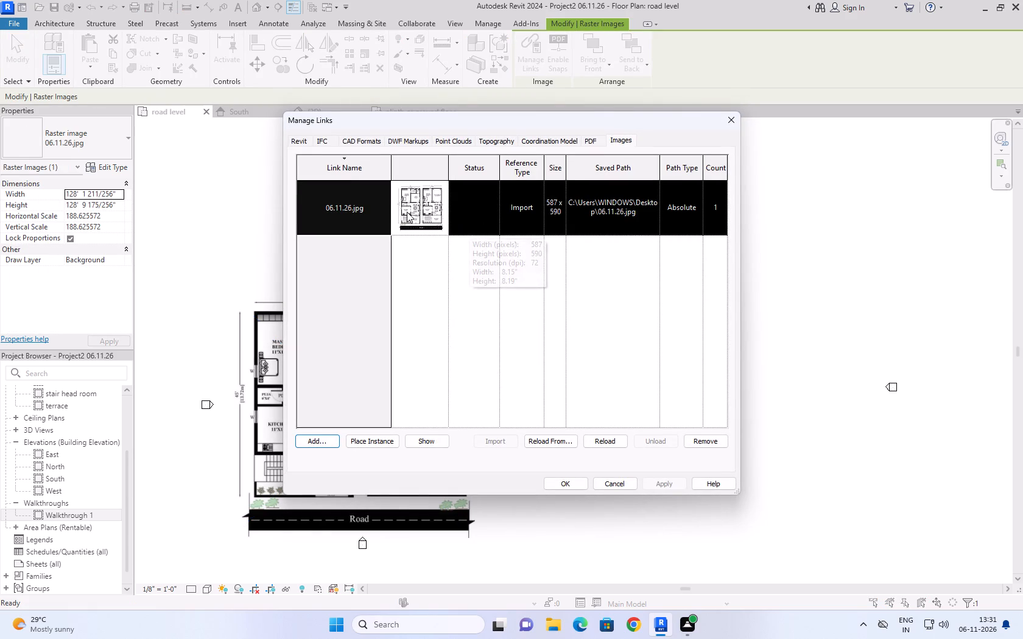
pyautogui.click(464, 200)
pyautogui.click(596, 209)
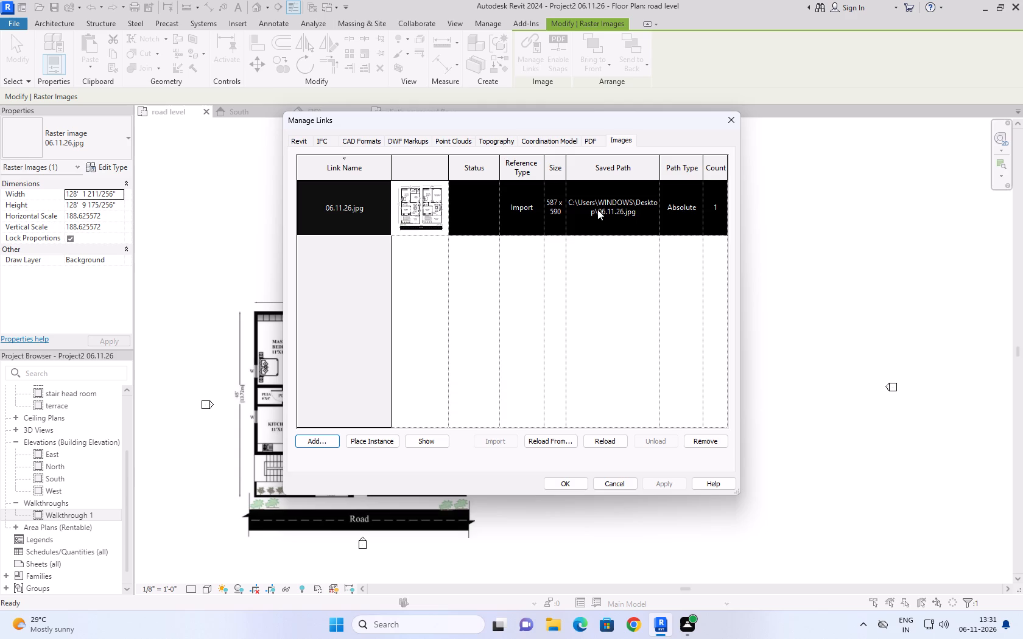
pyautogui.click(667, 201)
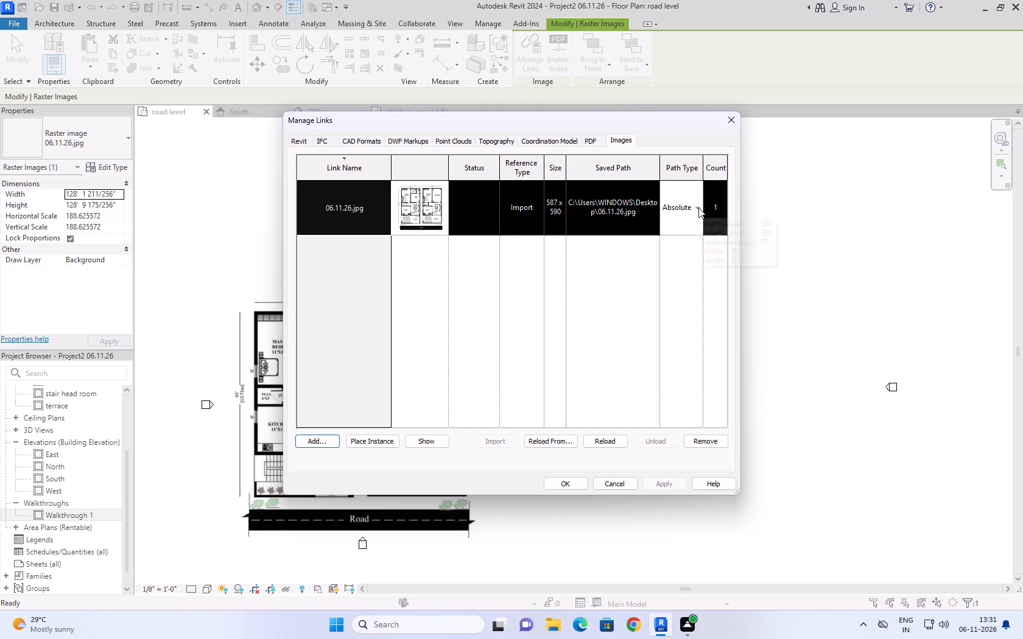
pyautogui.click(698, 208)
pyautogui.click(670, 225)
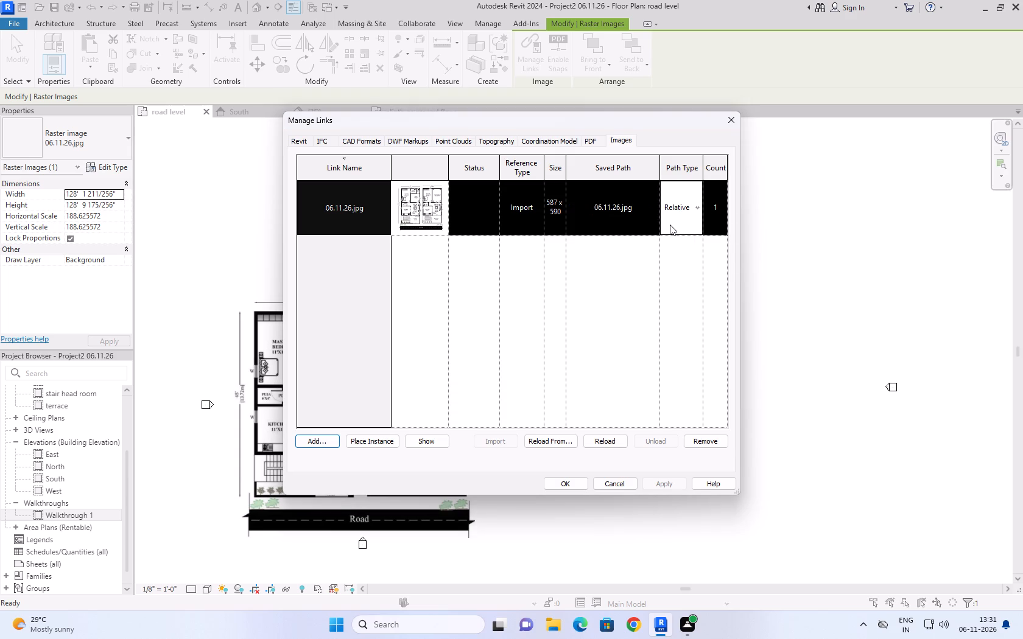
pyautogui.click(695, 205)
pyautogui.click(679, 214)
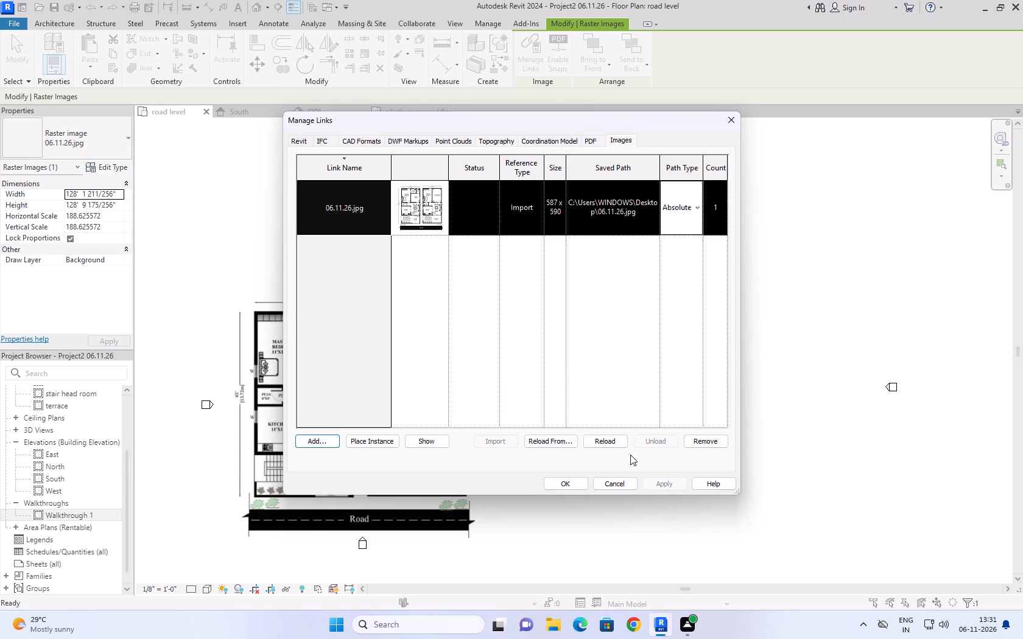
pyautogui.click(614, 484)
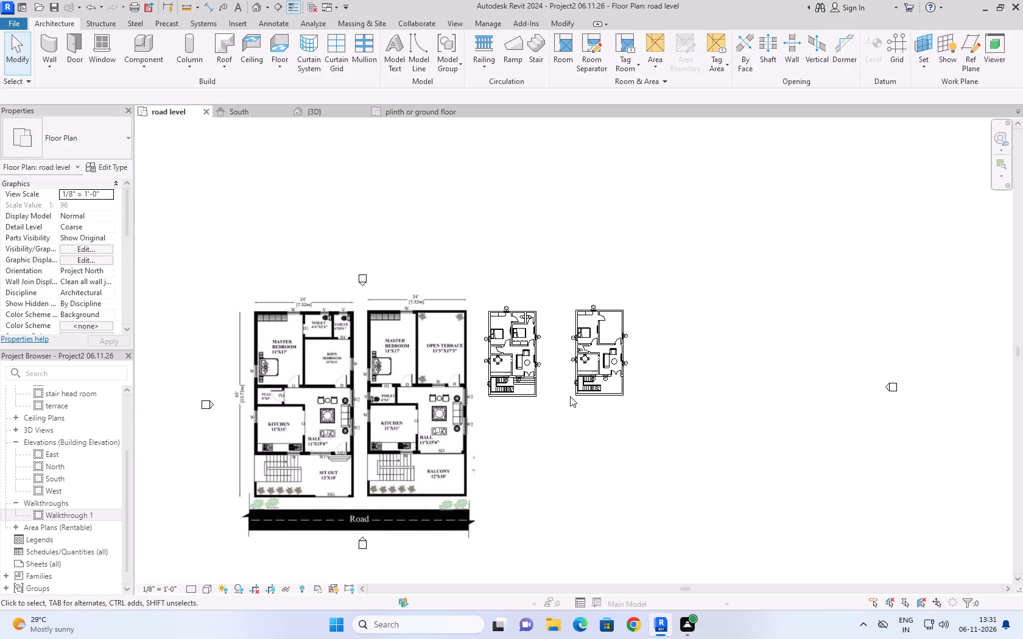
# Compare both modelled houses with the reference ground-floor and upper-floor plans in the road level plan.
pyautogui.click(223, 112)
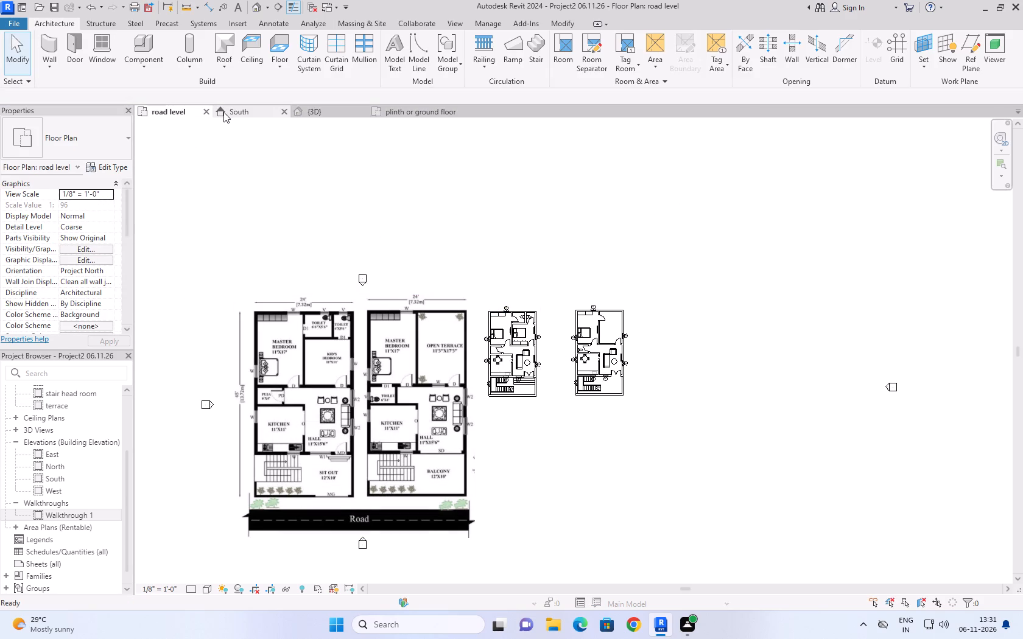
pyautogui.click(177, 111)
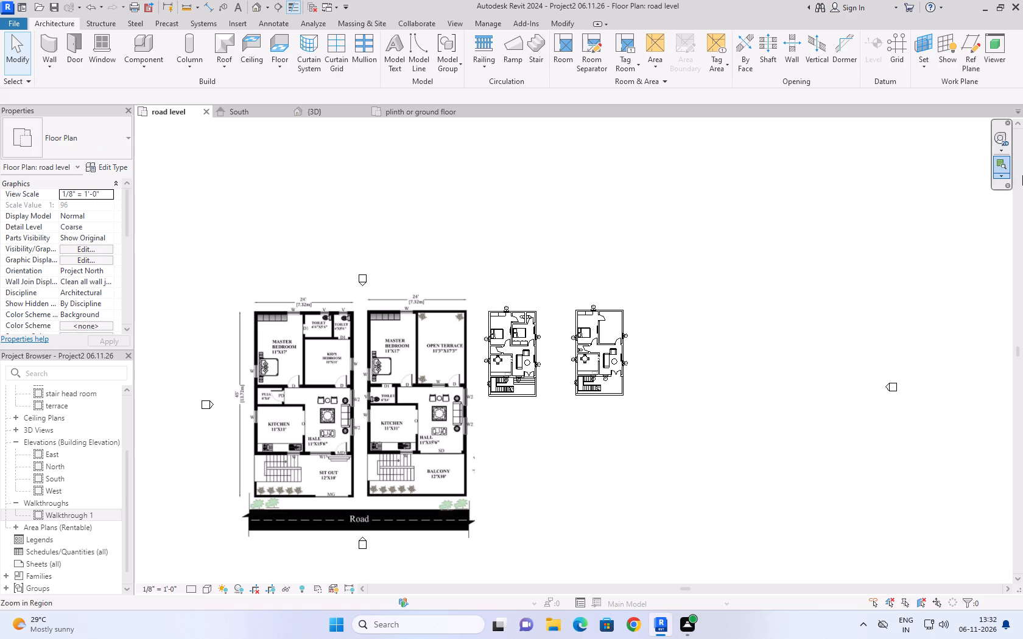
pyautogui.scroll(8, 505, 321)
pyautogui.scroll(-4, 607, 232)
pyautogui.scroll(4, 625, 445)
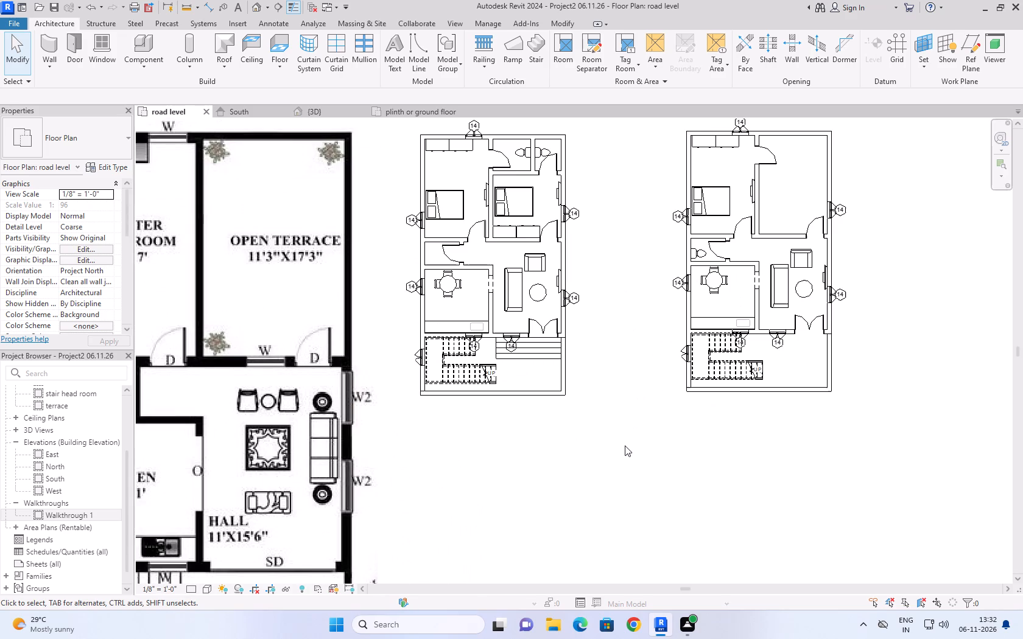
pyautogui.scroll(11, 548, 156)
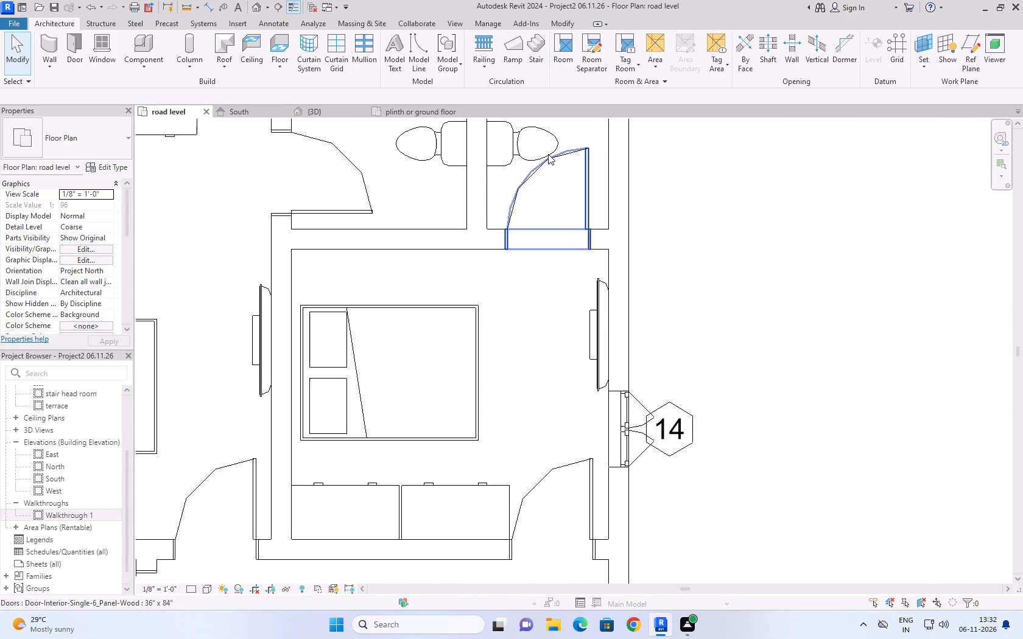
pyautogui.scroll(-12, 636, 181)
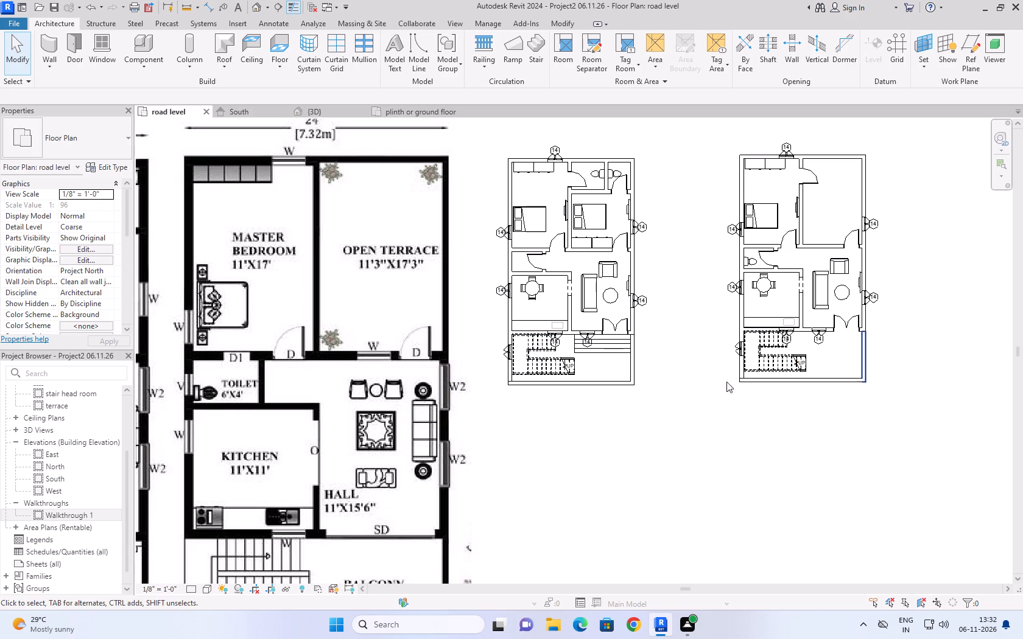
pyautogui.click(646, 487)
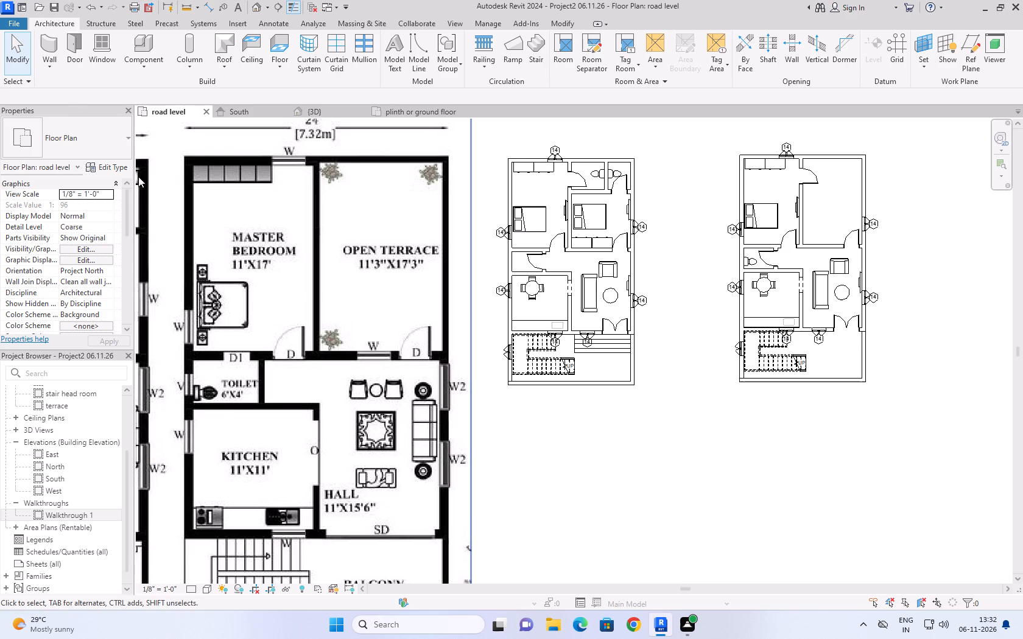
pyautogui.click(58, 19)
pyautogui.click(0, 42)
pyautogui.doubleClick(28, 68)
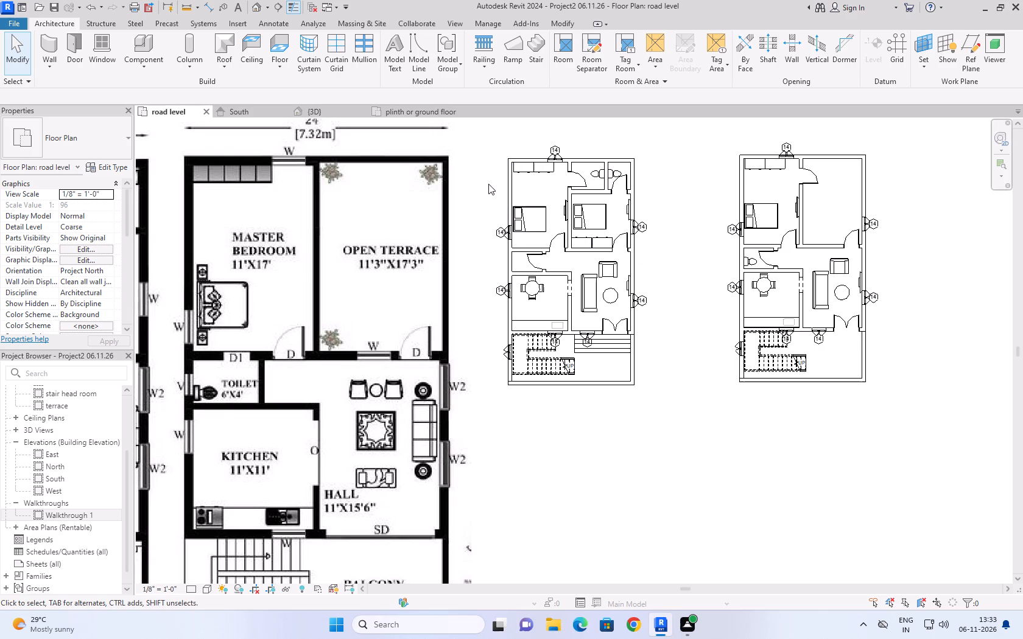
pyautogui.scroll(-4, 659, 453)
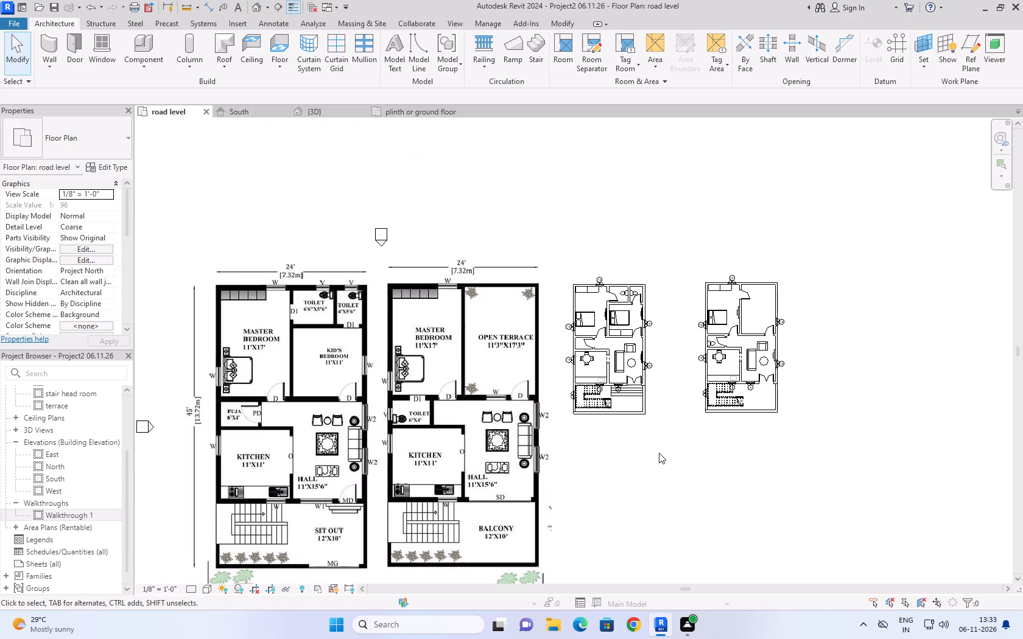
# Save the project.
pyautogui.hotkey('ctrl', 's')
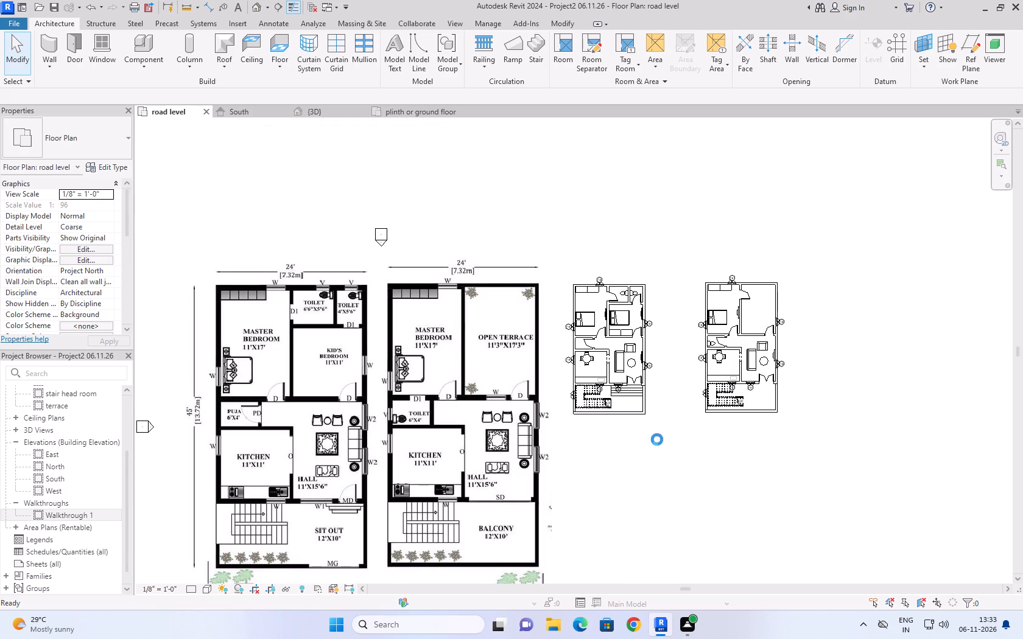
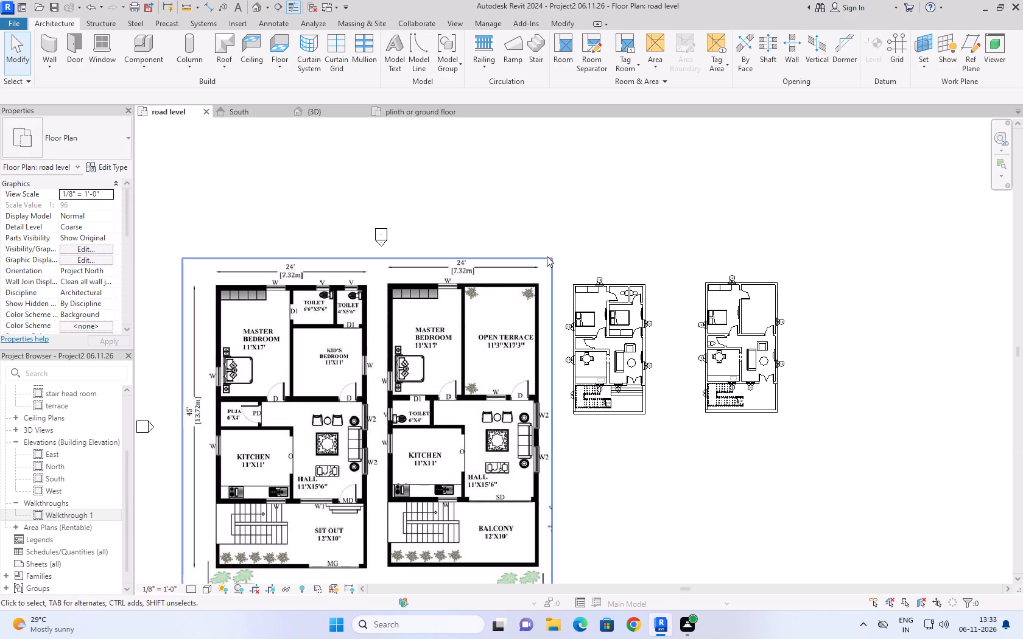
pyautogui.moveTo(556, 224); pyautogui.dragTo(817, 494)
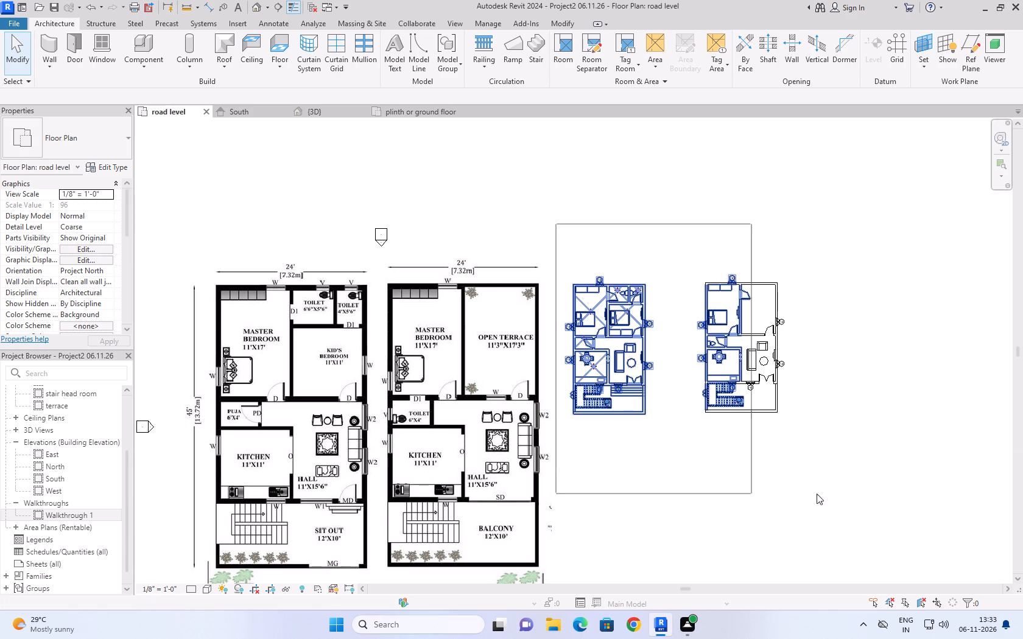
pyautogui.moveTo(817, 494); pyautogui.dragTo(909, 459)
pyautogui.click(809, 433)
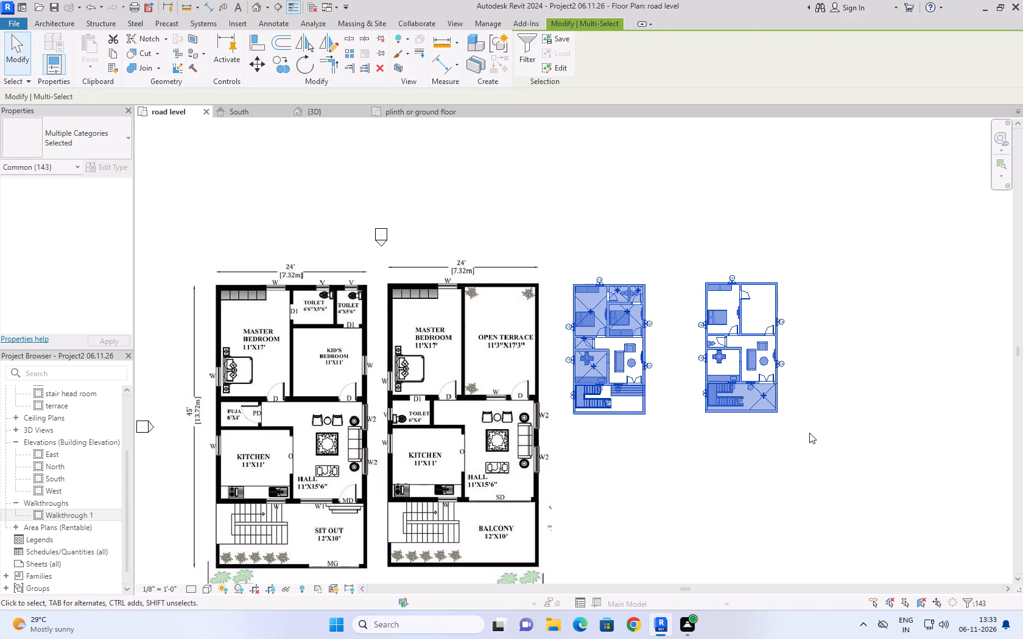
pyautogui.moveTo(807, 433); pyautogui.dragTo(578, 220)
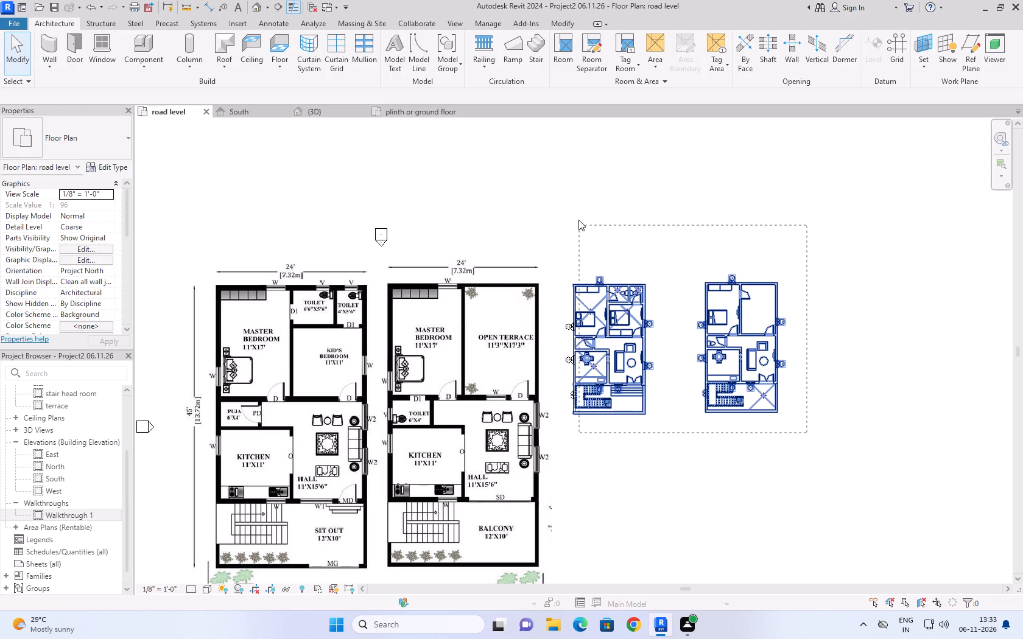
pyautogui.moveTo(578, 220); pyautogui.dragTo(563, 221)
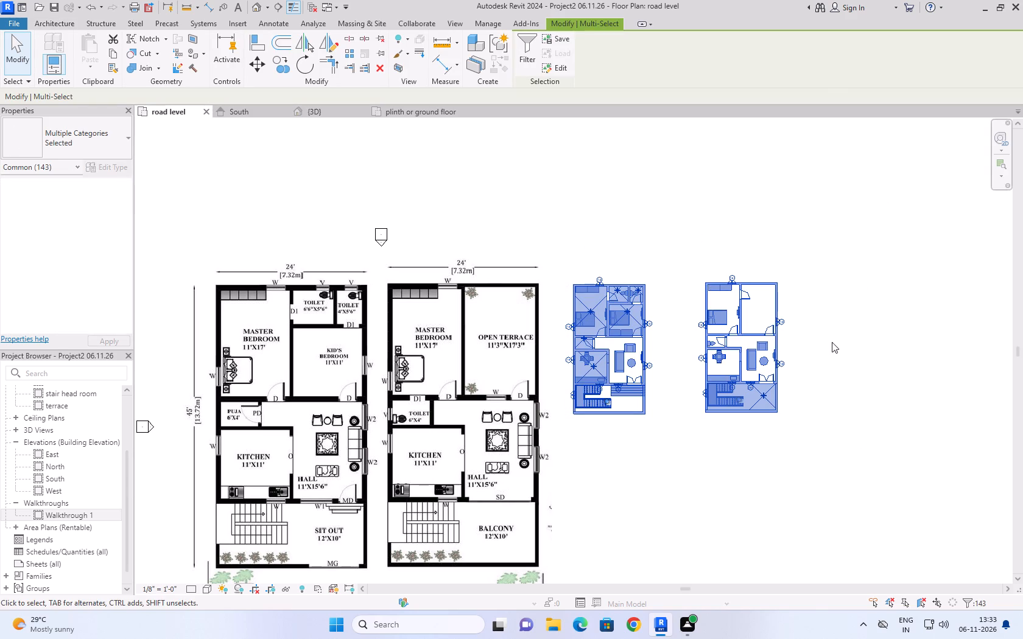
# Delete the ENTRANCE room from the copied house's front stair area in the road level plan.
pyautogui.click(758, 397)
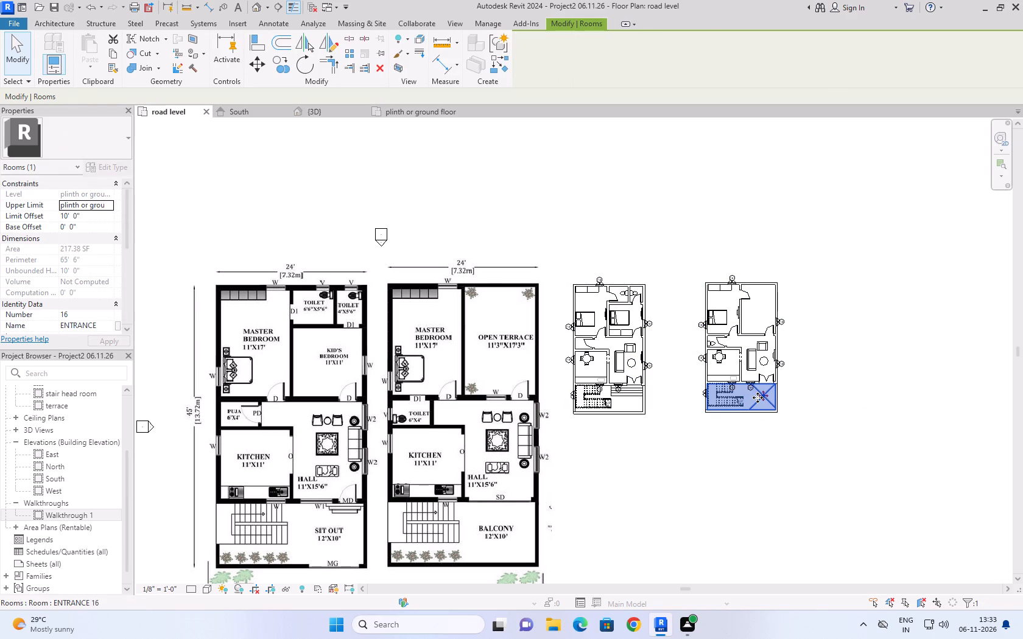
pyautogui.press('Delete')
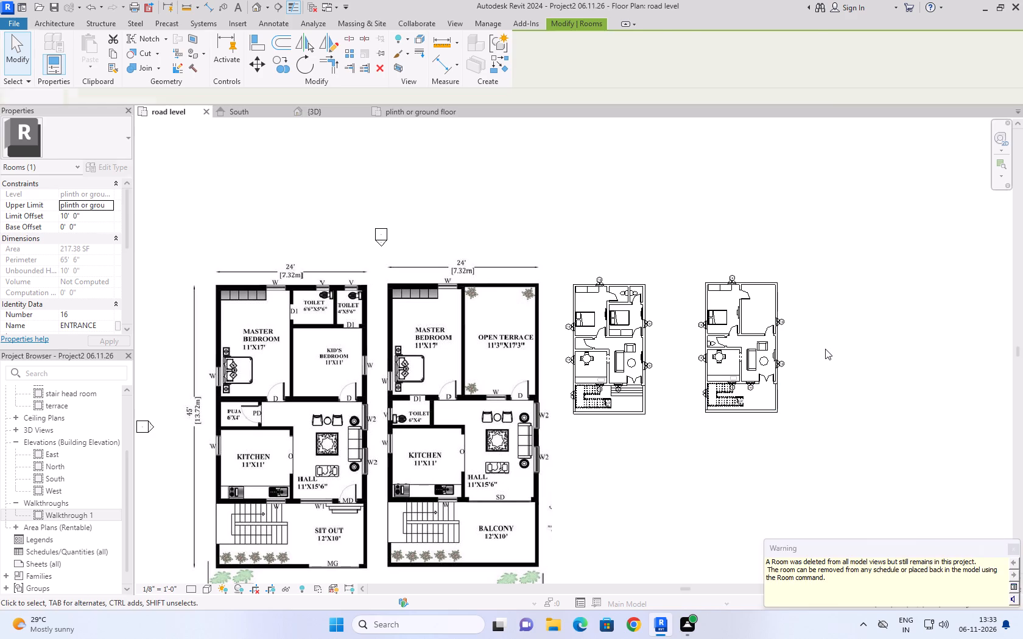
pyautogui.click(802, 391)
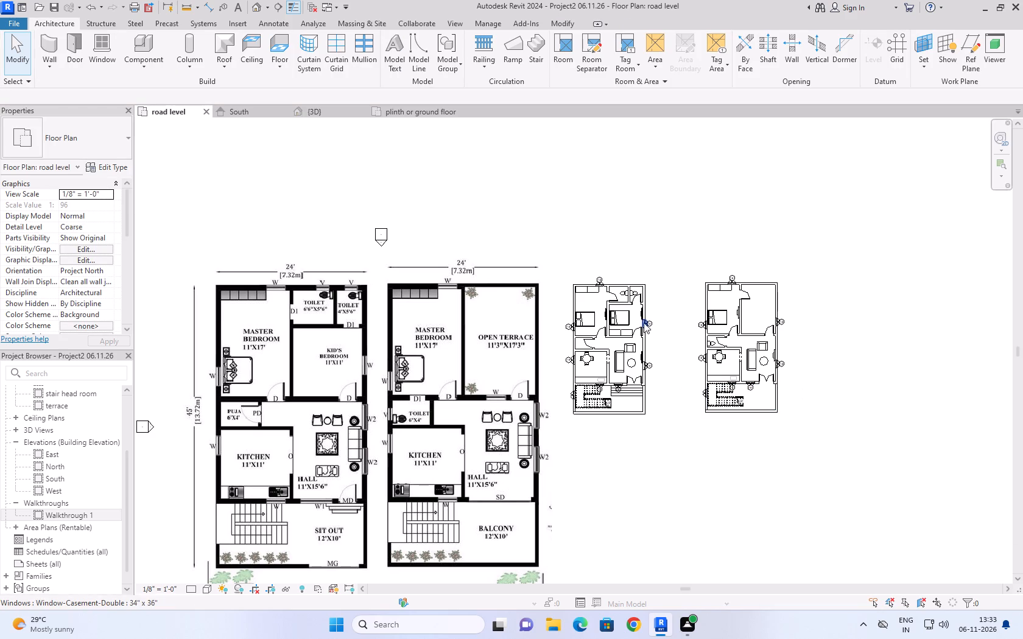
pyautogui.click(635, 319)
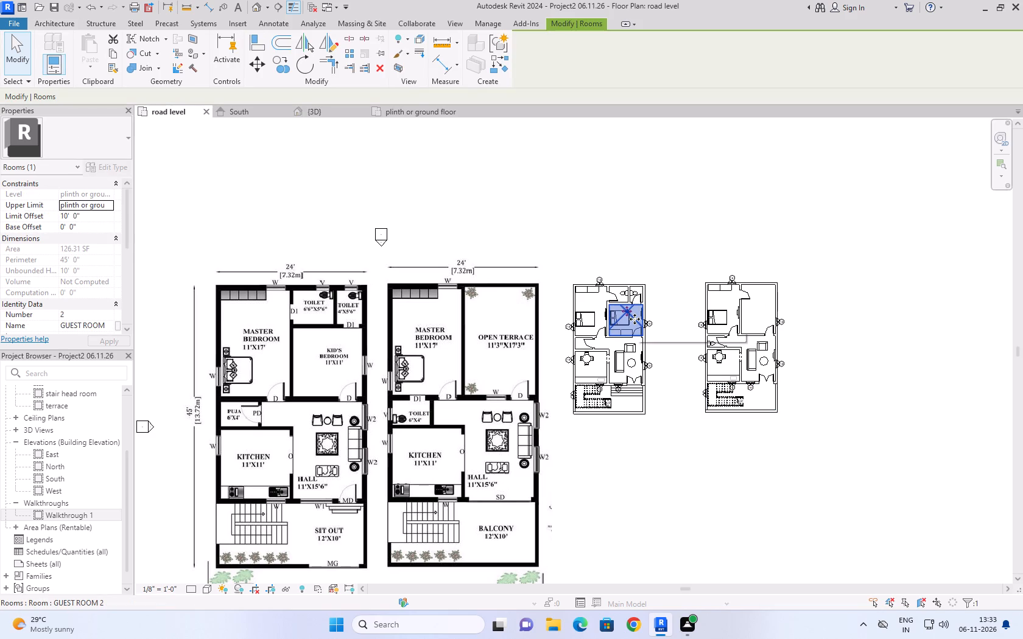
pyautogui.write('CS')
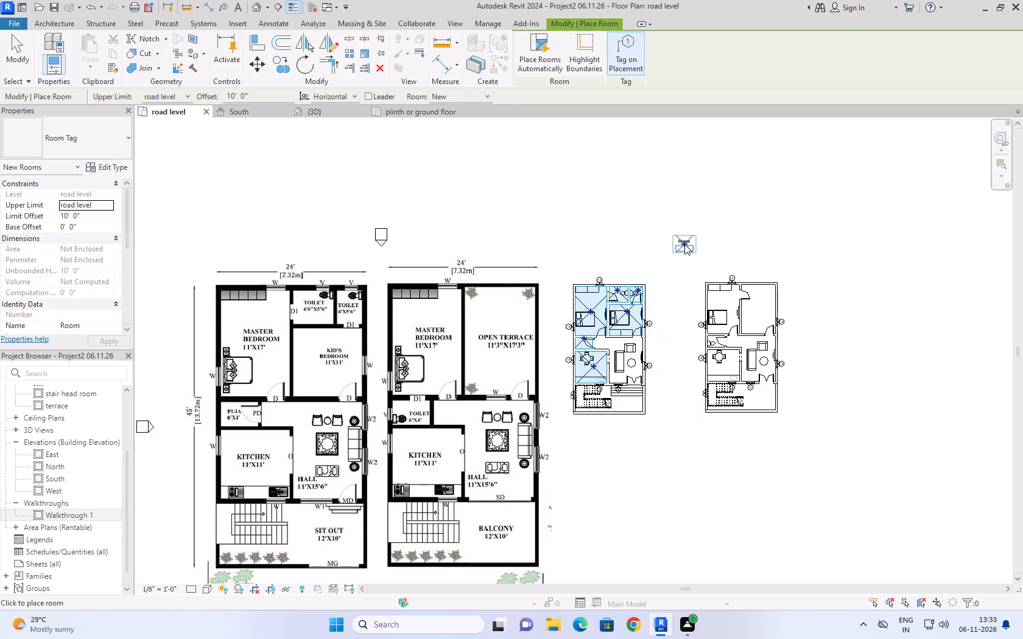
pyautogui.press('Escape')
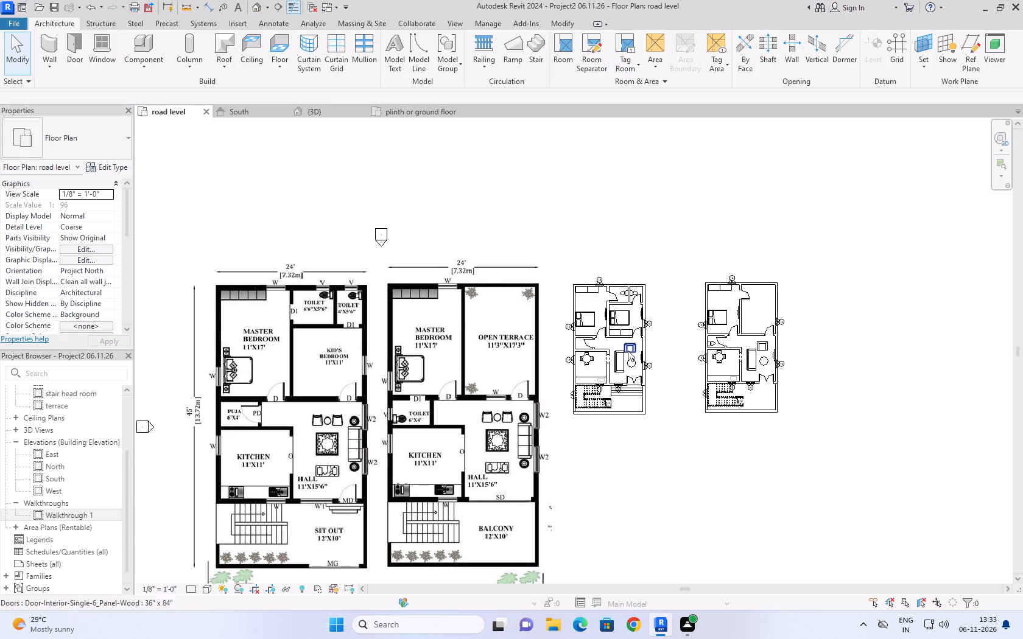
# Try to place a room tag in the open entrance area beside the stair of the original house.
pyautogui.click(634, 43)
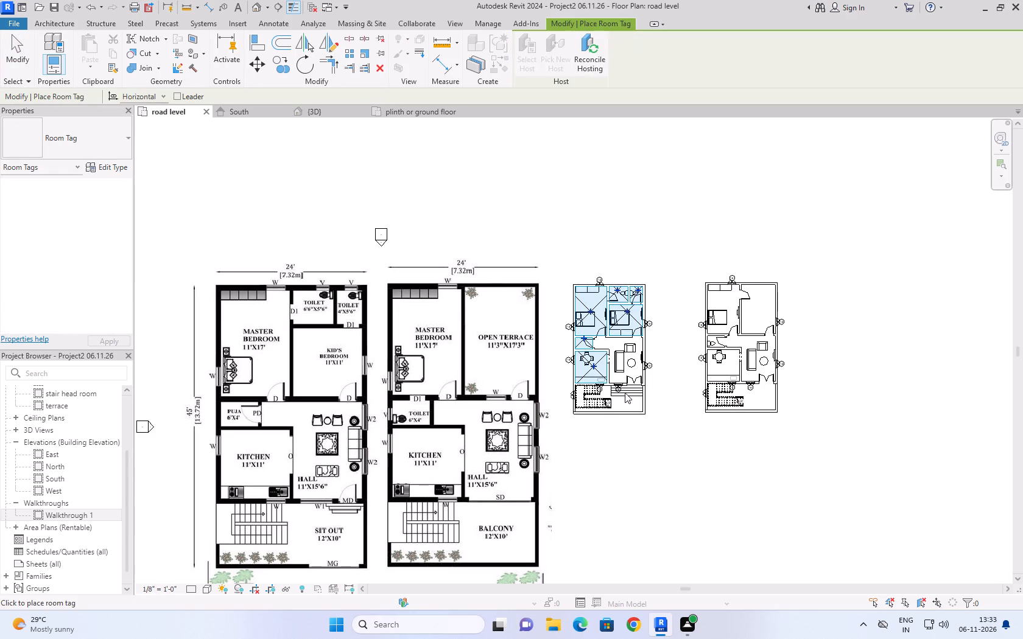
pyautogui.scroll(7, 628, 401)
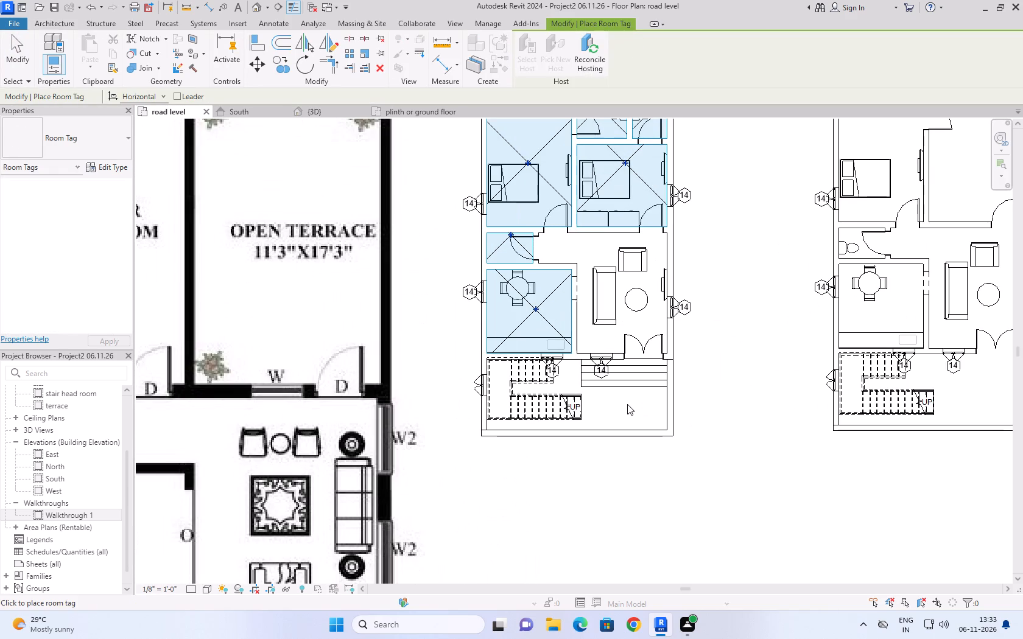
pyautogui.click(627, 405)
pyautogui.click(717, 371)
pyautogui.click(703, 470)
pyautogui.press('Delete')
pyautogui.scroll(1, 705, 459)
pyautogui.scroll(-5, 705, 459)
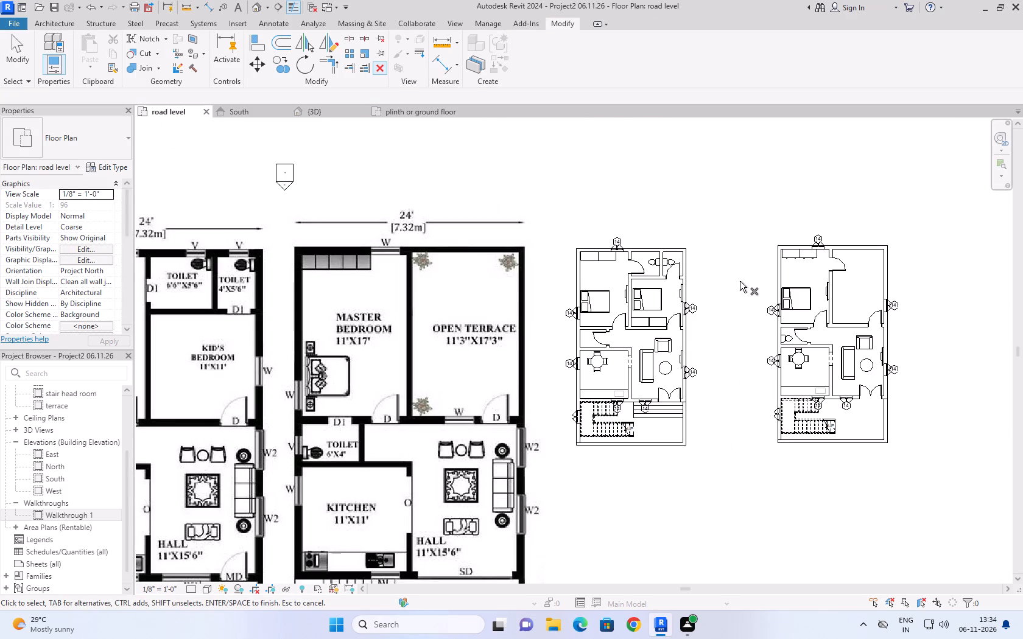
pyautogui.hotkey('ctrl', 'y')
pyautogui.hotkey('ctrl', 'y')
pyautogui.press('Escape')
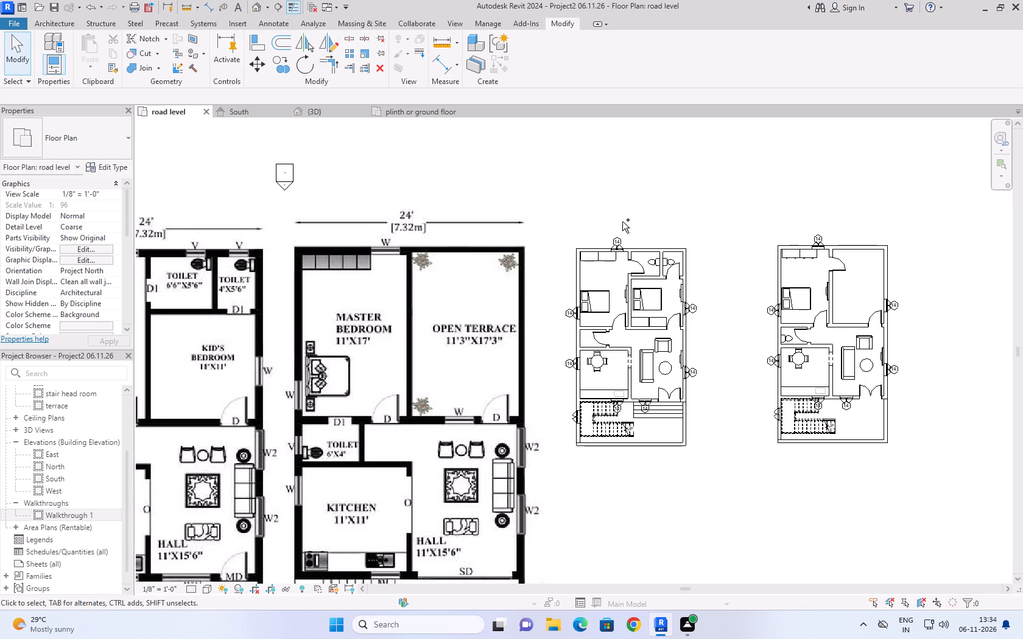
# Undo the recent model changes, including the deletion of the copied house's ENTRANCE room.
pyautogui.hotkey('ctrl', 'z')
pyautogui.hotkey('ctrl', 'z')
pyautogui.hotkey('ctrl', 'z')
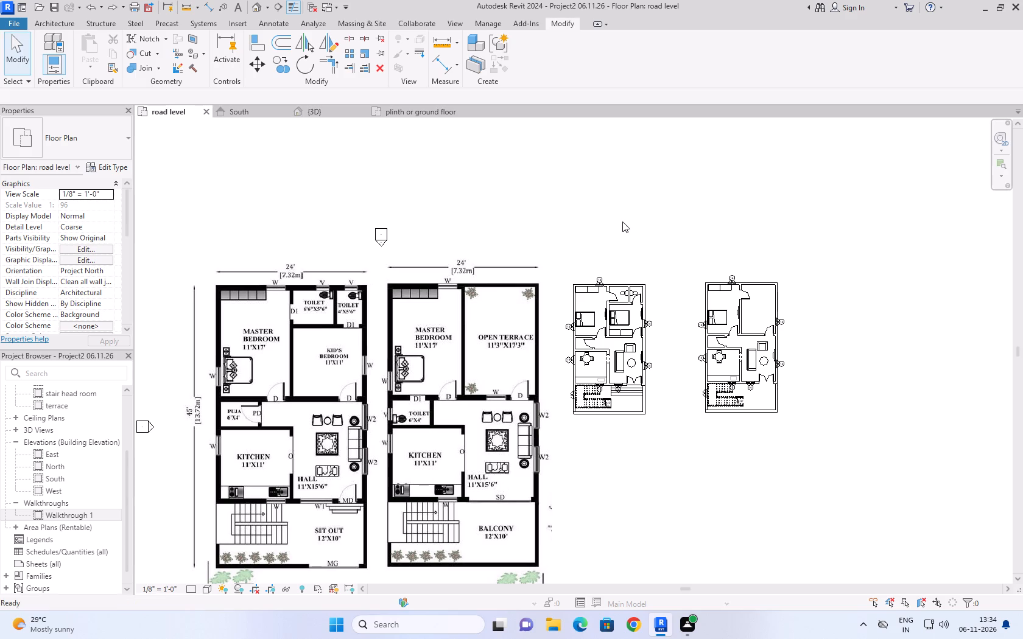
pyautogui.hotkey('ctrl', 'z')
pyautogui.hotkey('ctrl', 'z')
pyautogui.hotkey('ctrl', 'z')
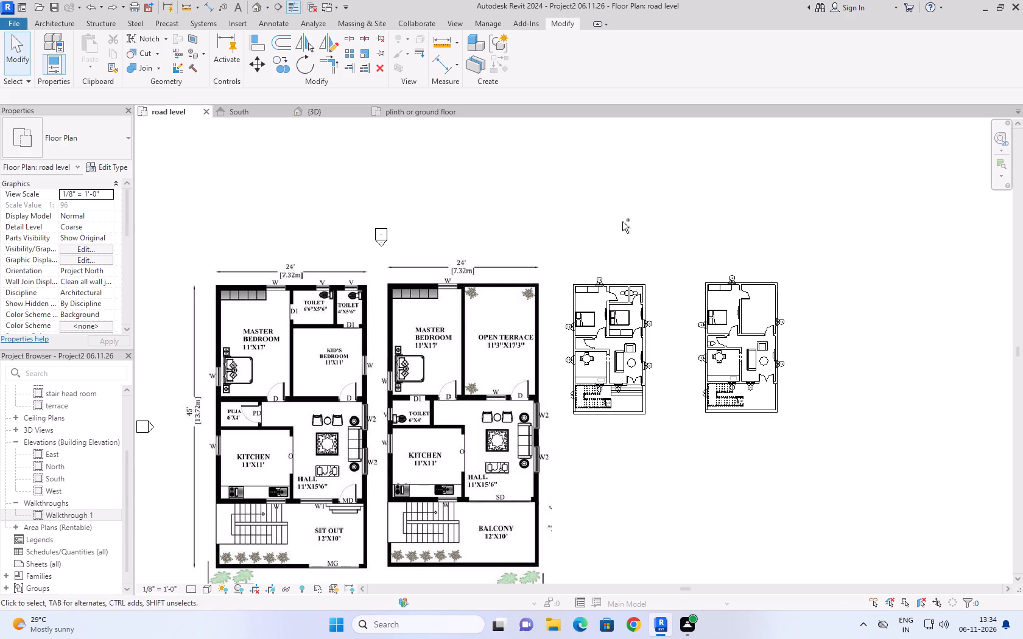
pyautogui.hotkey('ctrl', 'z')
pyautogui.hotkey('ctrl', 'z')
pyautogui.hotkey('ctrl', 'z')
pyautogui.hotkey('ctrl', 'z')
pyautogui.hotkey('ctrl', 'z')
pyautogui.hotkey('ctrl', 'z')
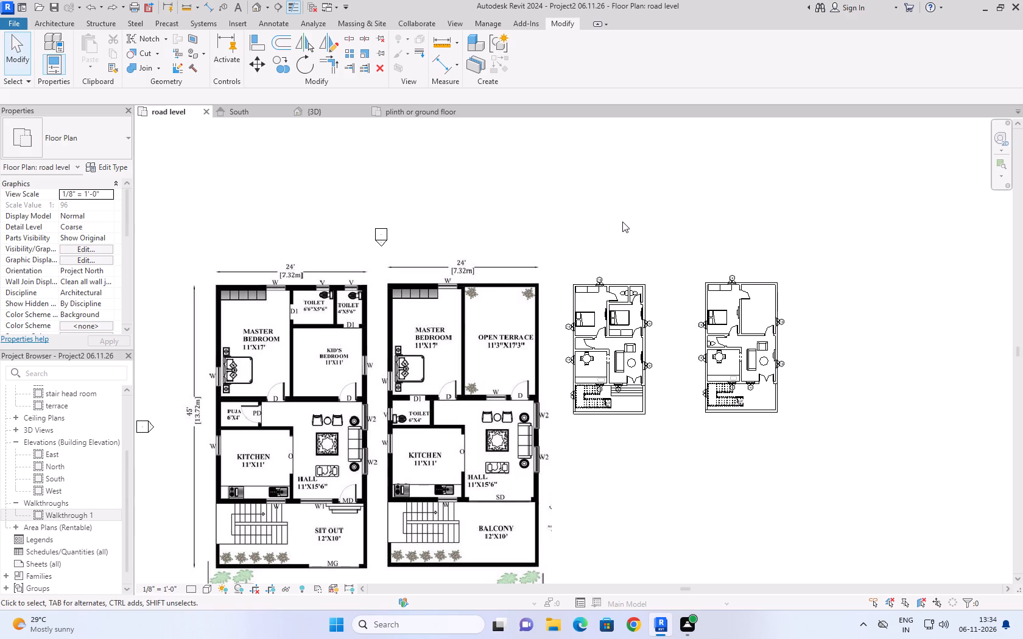
# Switch to the plinth or ground floor plan and bring both modelled houses fully into view.
pyautogui.click(407, 113)
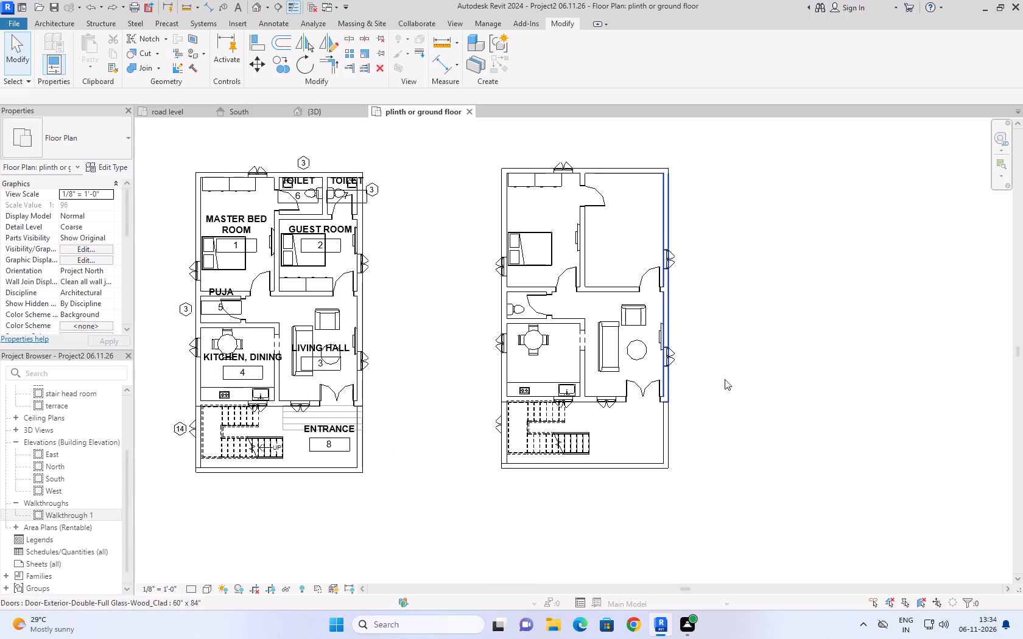
pyautogui.scroll(-3, 747, 370)
pyautogui.click(365, 196)
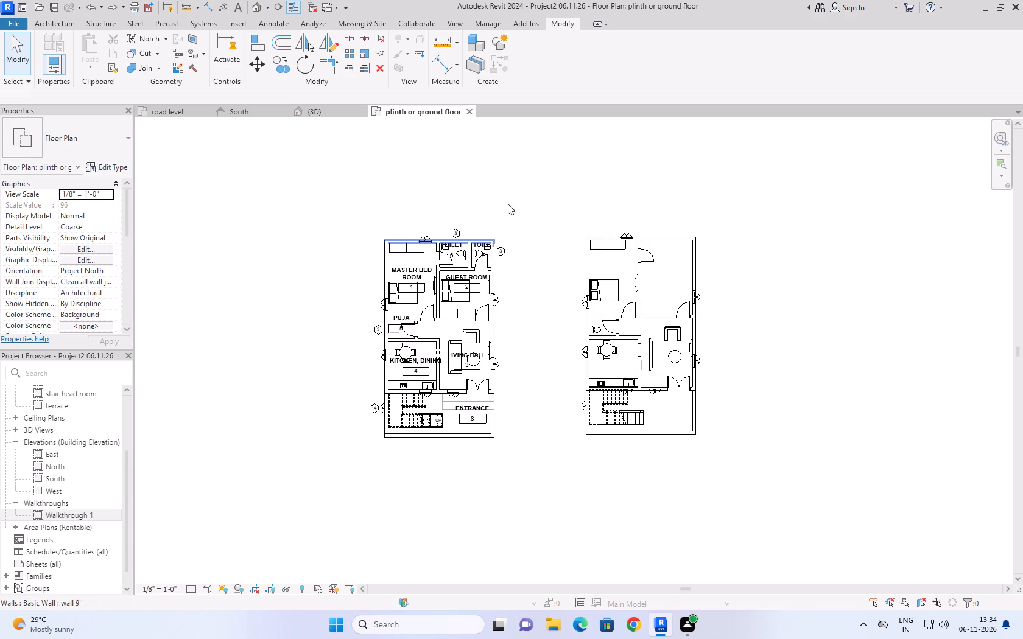
pyautogui.click(539, 249)
# Save the project.
pyautogui.hotkey('ctrl', 's')
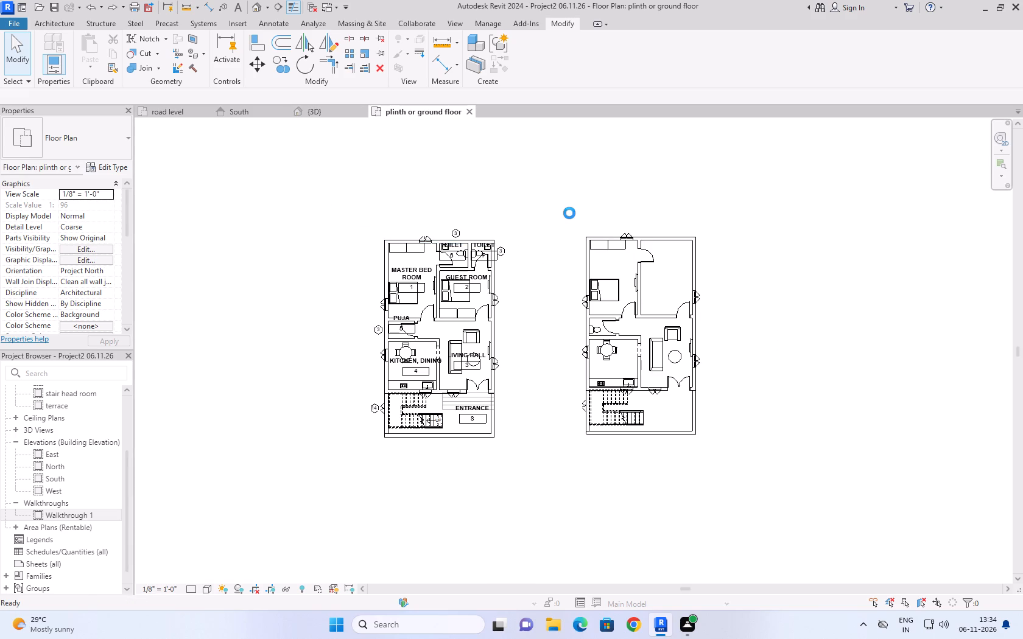
# Shift the crossing reference point of the copied house's MASTER BED ROOM room slightly toward the rear wall.
pyautogui.click(669, 277)
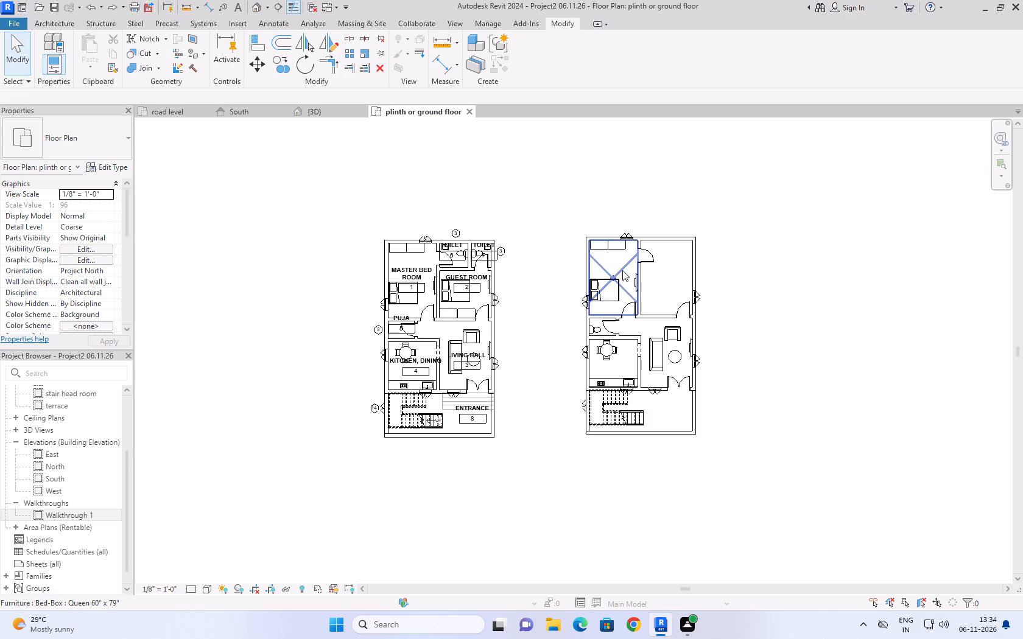
pyautogui.click(622, 270)
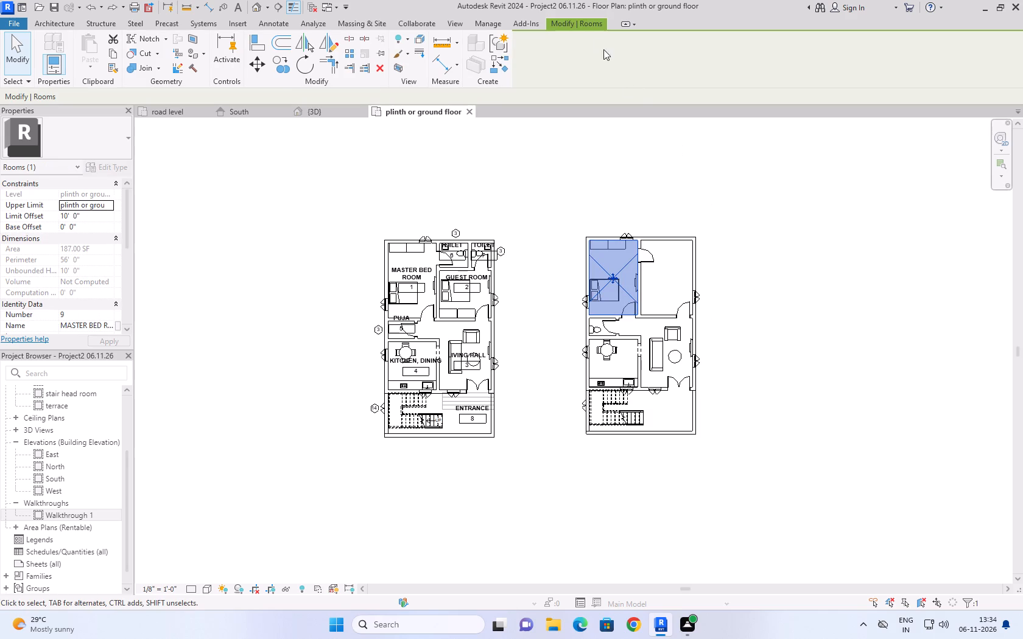
pyautogui.click(593, 27)
pyautogui.doubleClick(566, 20)
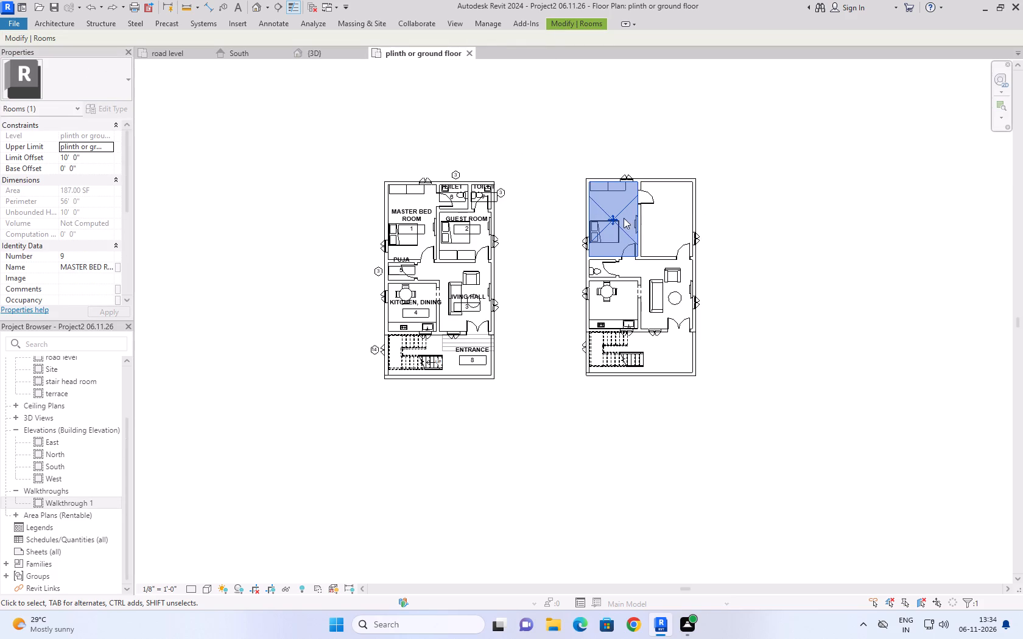
pyautogui.moveTo(613, 221); pyautogui.dragTo(612, 246)
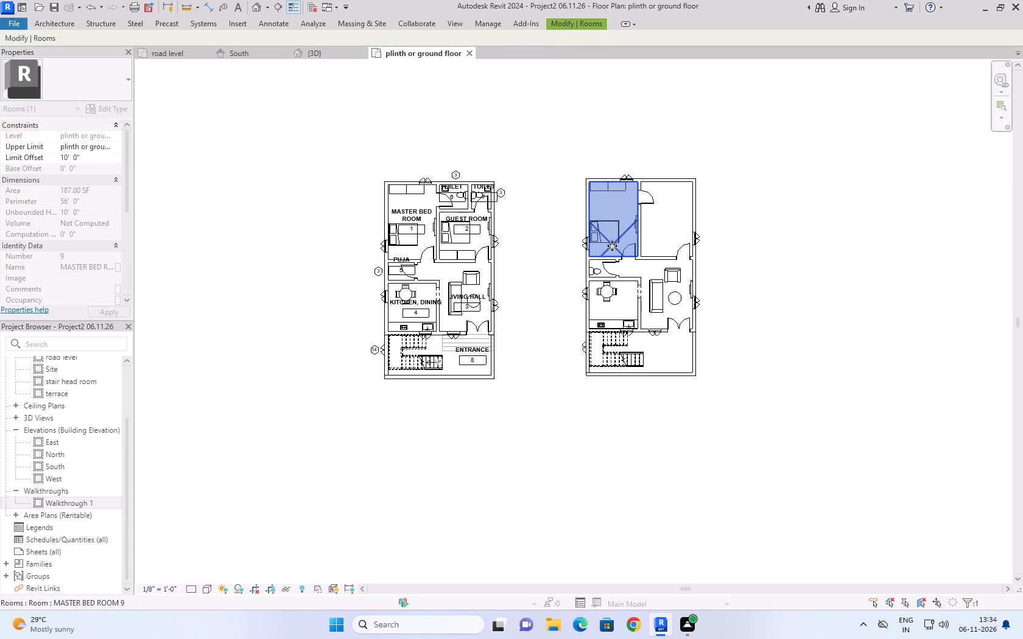
pyautogui.moveTo(611, 243); pyautogui.dragTo(617, 203)
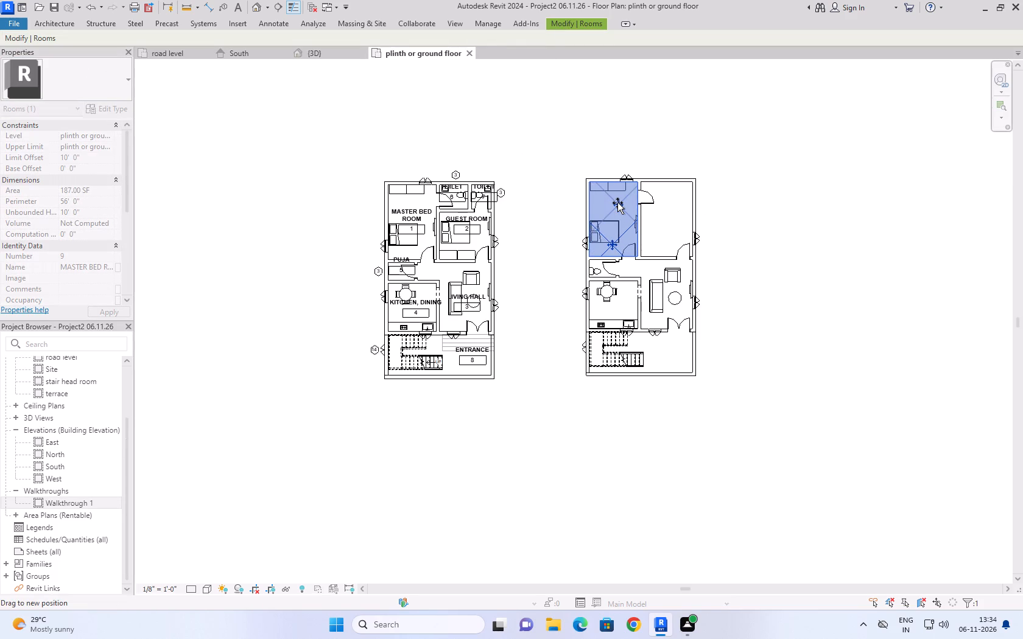
pyautogui.moveTo(617, 203); pyautogui.dragTo(612, 206)
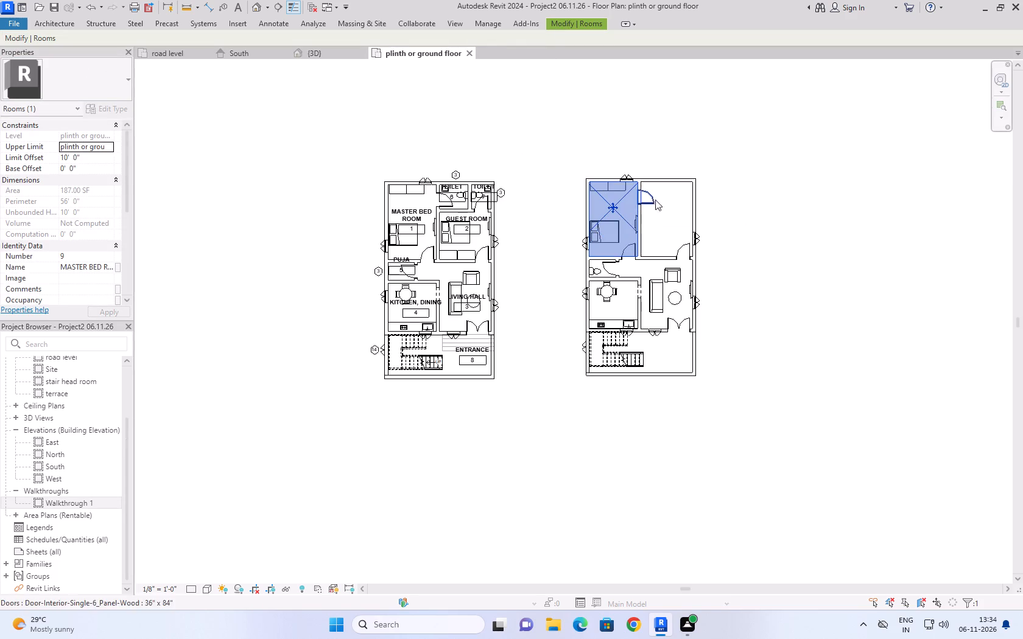
pyautogui.click(522, 148)
# Switch to the 3D view and examine the copied house, including its front wall beside the staircase.
pyautogui.moveTo(307, 39); pyautogui.dragTo(311, 44)
pyautogui.click(315, 51)
pyautogui.scroll(-3, 438, 232)
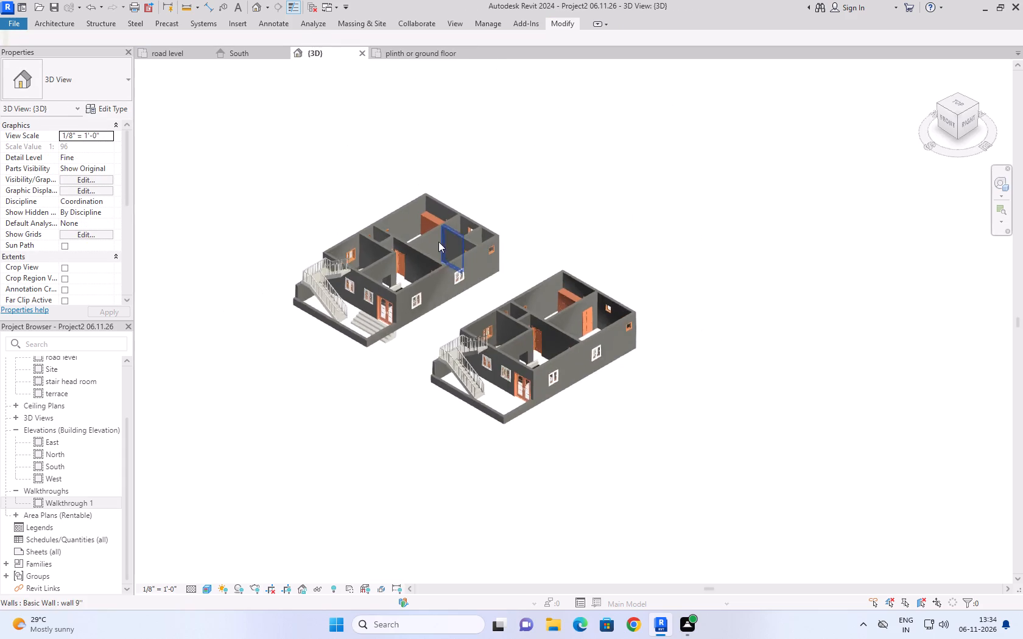
pyautogui.scroll(-1, 438, 242)
pyautogui.scroll(4, 447, 366)
pyautogui.moveTo(424, 237); pyautogui.dragTo(414, 251, button='middle')
pyautogui.scroll(1, 414, 251)
pyautogui.moveTo(414, 251); pyautogui.dragTo(390, 268, button='middle')
pyautogui.scroll(-2, 387, 271)
pyautogui.scroll(5, 536, 382)
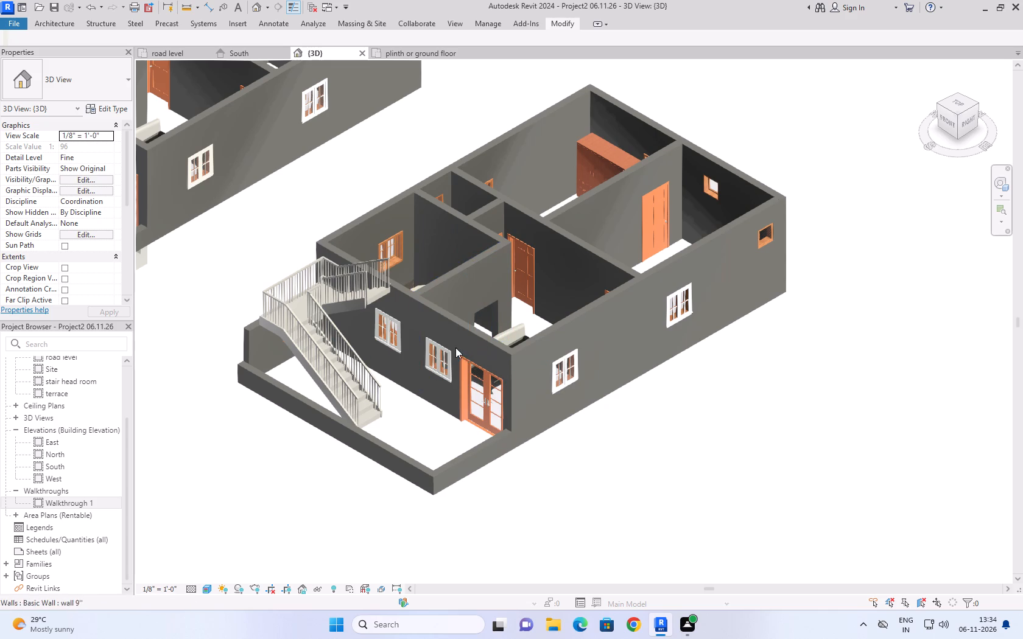
pyautogui.click(454, 316)
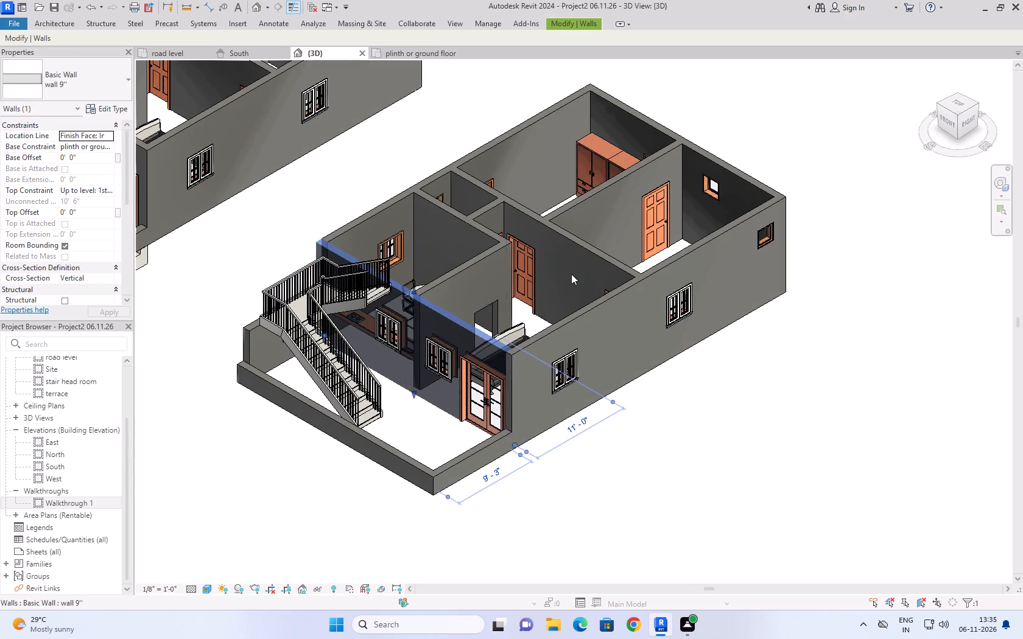
pyautogui.click(692, 426)
# Compare the front entrances, staircases and room layouts of the original and copied houses in 3D.
pyautogui.scroll(-5, 382, 226)
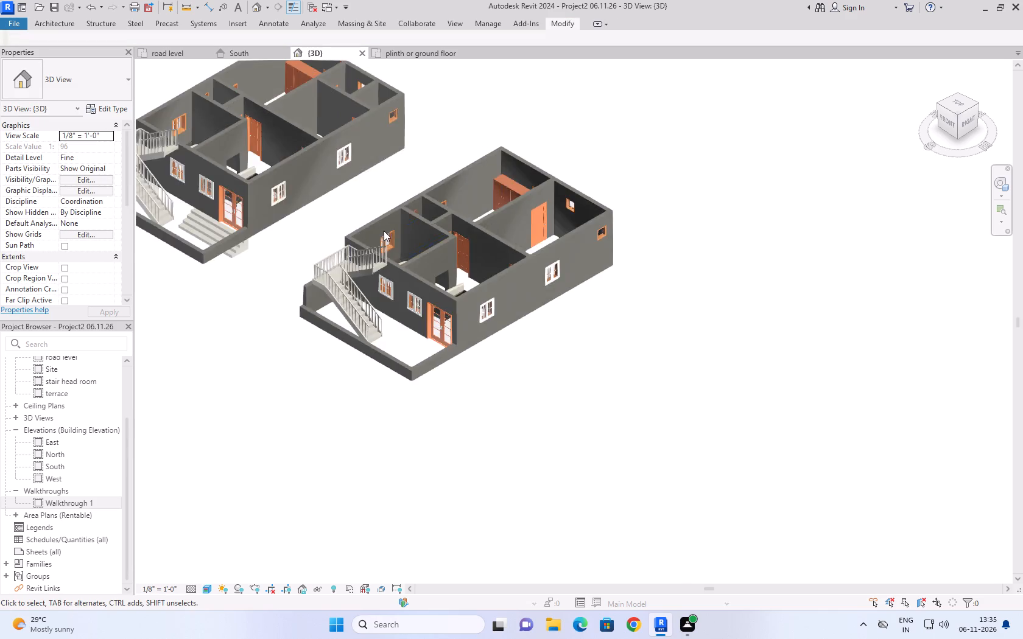
pyautogui.scroll(-4, 384, 231)
pyautogui.scroll(3, 211, 179)
pyautogui.scroll(-2, 301, 290)
pyautogui.scroll(2, 308, 291)
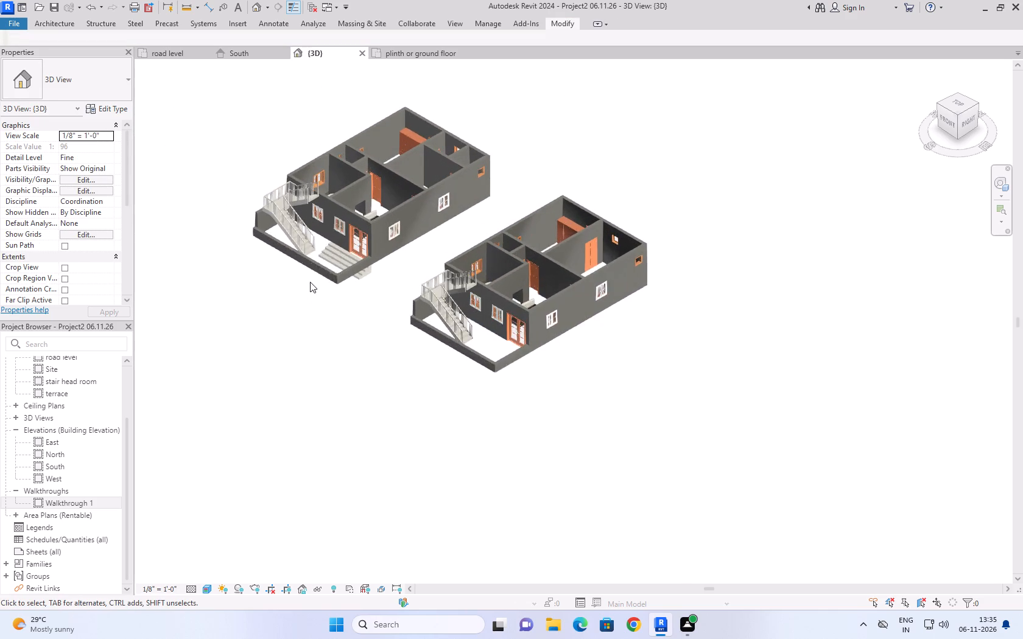
pyautogui.scroll(4, 331, 268)
pyautogui.middleClick(338, 365)
pyautogui.scroll(1, 338, 365)
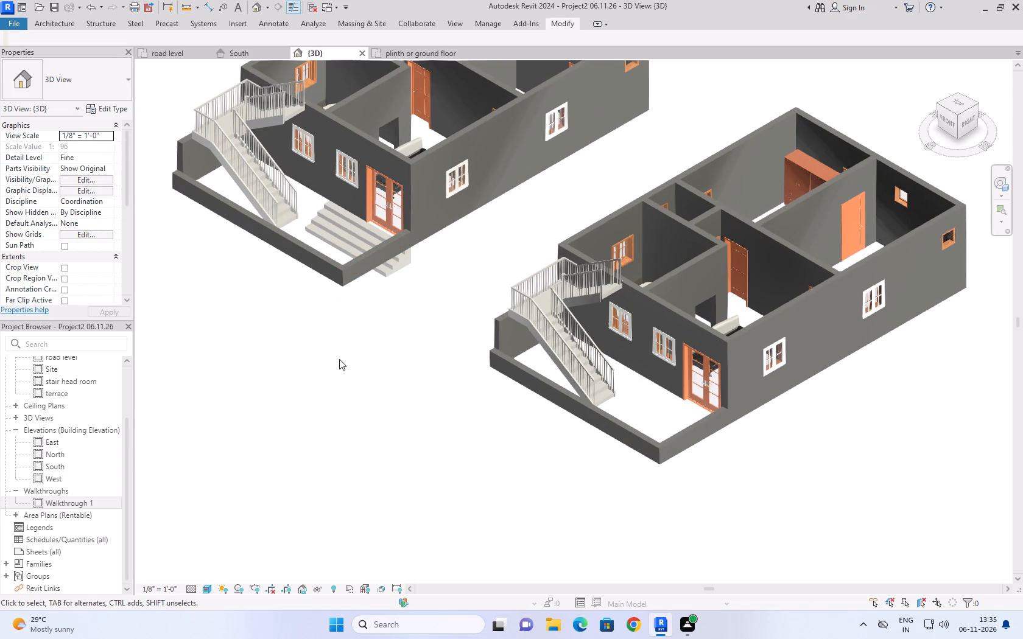
pyautogui.scroll(1, 356, 327)
pyautogui.middleClick(356, 326)
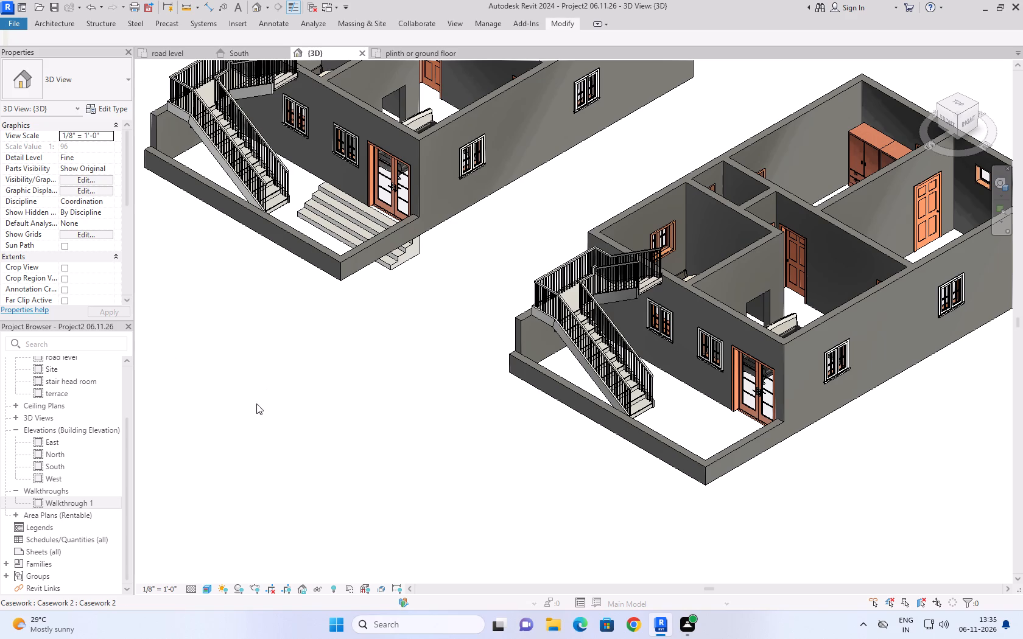
pyautogui.moveTo(807, 346); pyautogui.dragTo(478, 357, button='middle')
pyautogui.scroll(-2, 477, 357)
pyautogui.moveTo(673, 289); pyautogui.dragTo(715, 394, button='middle')
pyautogui.scroll(-2, 715, 394)
pyautogui.scroll(-1, 460, 284)
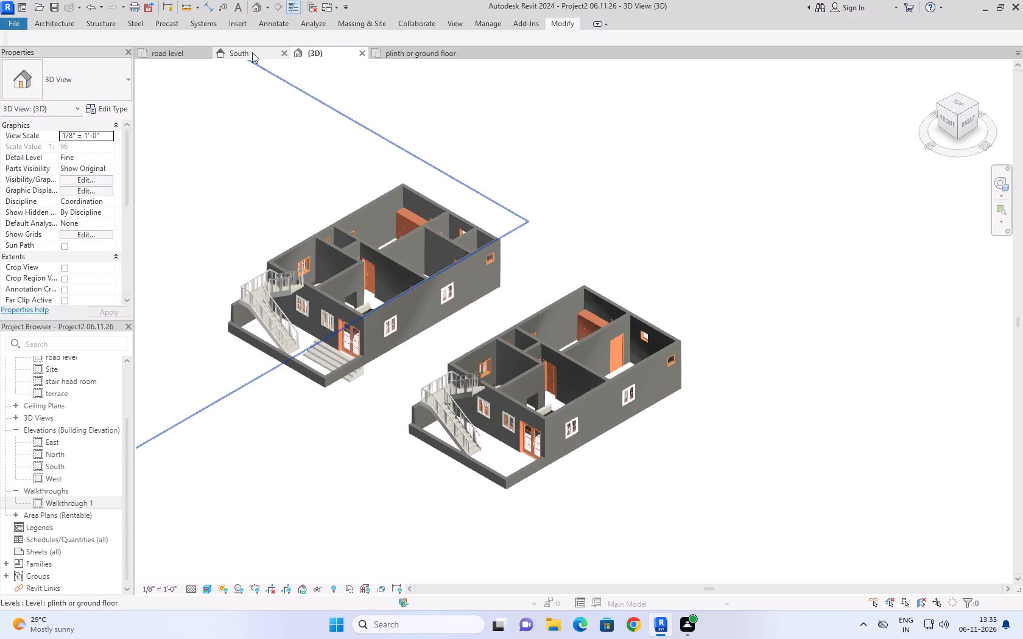
pyautogui.scroll(-3, 289, 166)
pyautogui.scroll(2, 426, 313)
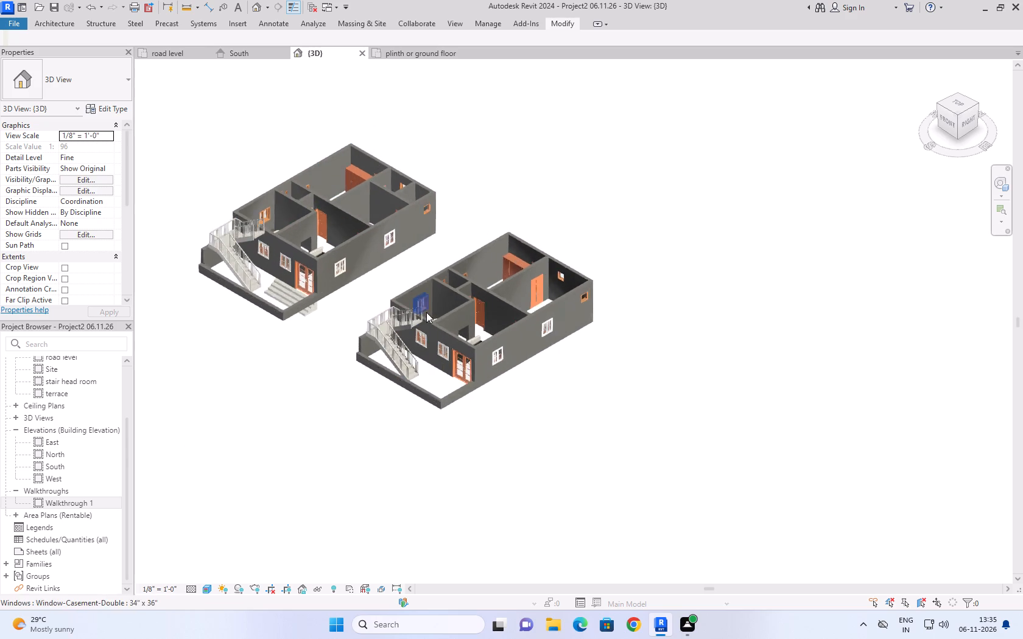
pyautogui.scroll(3, 426, 312)
pyautogui.moveTo(477, 276); pyautogui.dragTo(487, 310, button='middle')
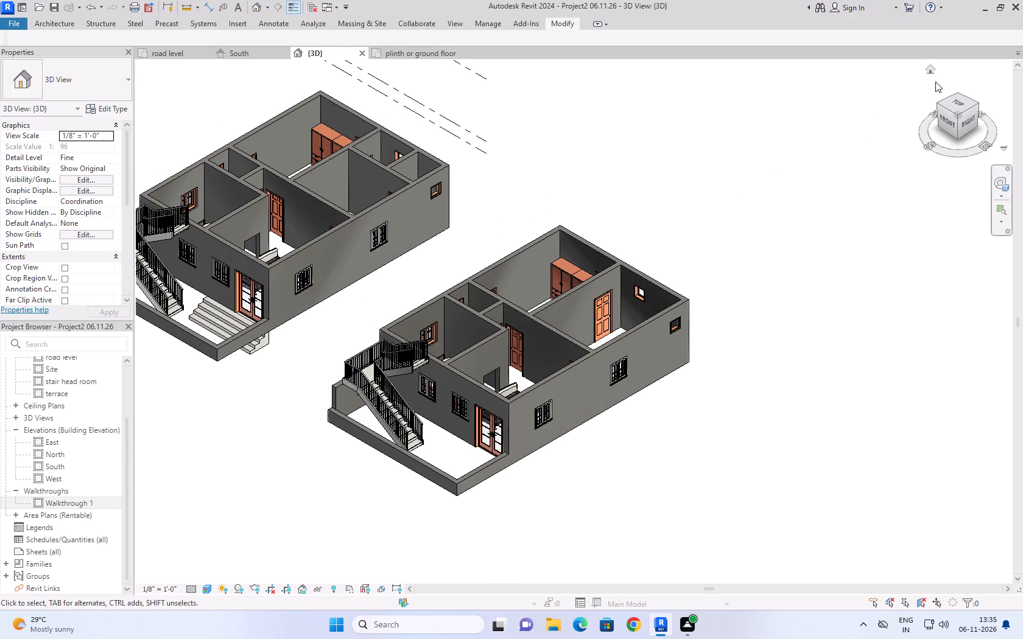
# Return the 3D view to its home orientation and examine the original house's entrance steps, staircase and double door.
pyautogui.click(935, 74)
pyautogui.scroll(3, 649, 402)
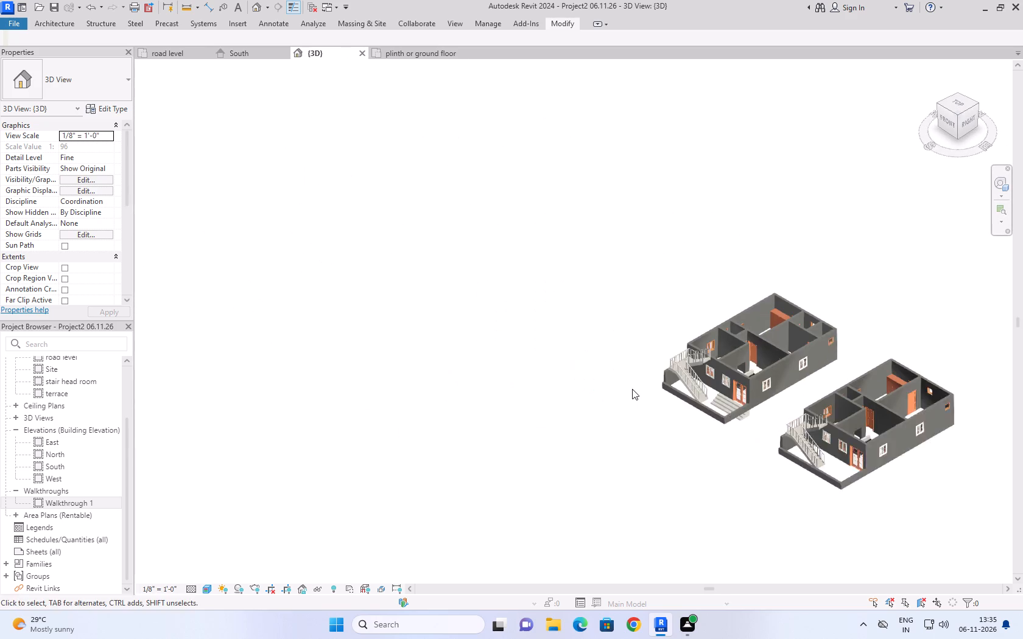
pyautogui.scroll(1, 632, 389)
pyautogui.moveTo(818, 327); pyautogui.dragTo(725, 499, button='middle')
pyautogui.scroll(4, 701, 529)
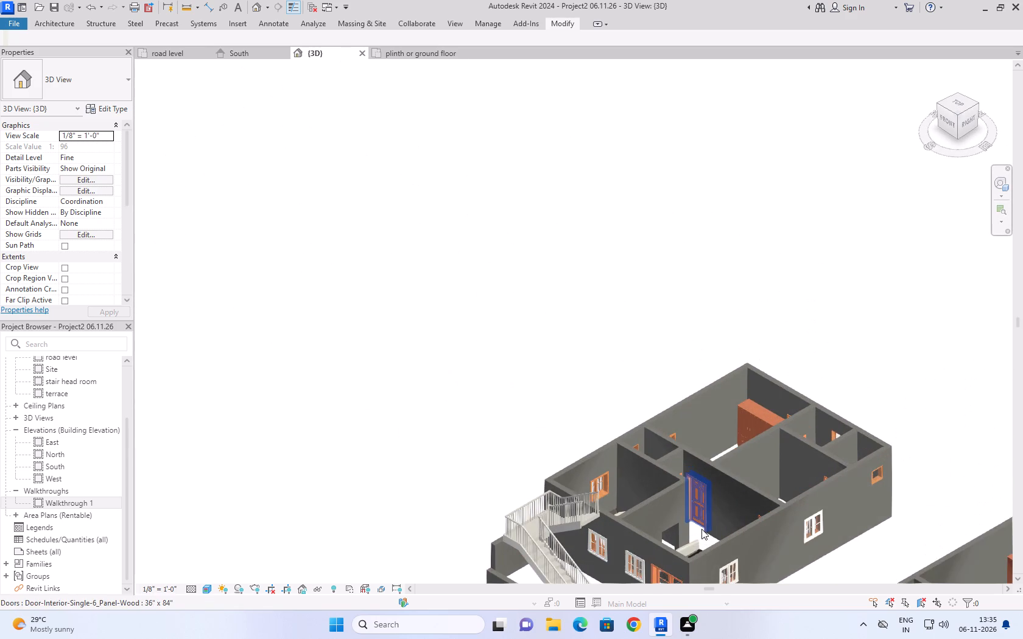
pyautogui.scroll(1, 701, 529)
pyautogui.scroll(1, 727, 368)
pyautogui.scroll(-5, 724, 367)
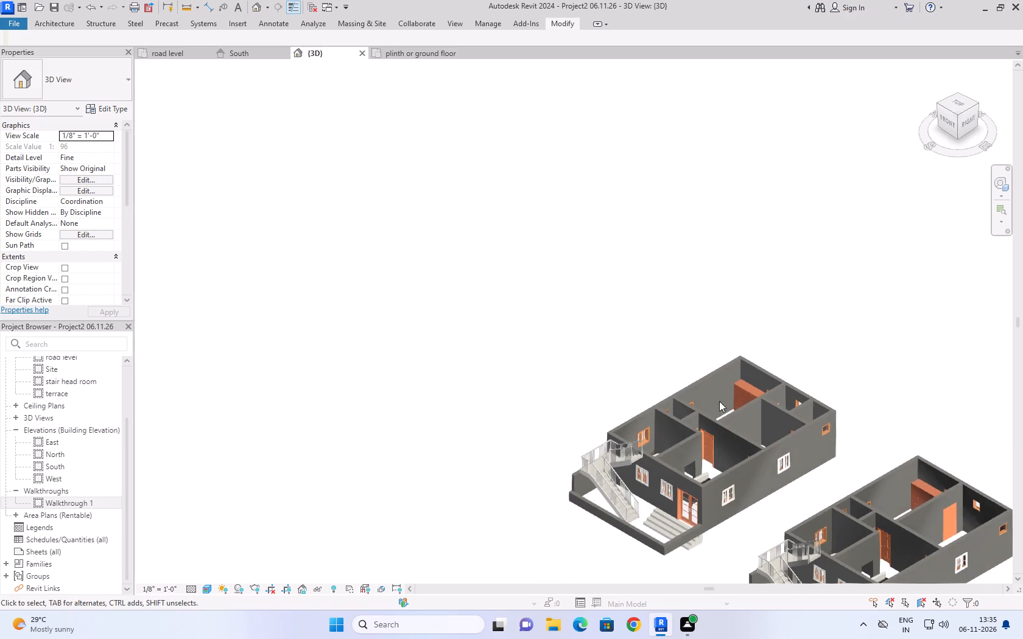
pyautogui.scroll(-1, 669, 502)
pyautogui.scroll(10, 672, 503)
pyautogui.scroll(-1, 700, 495)
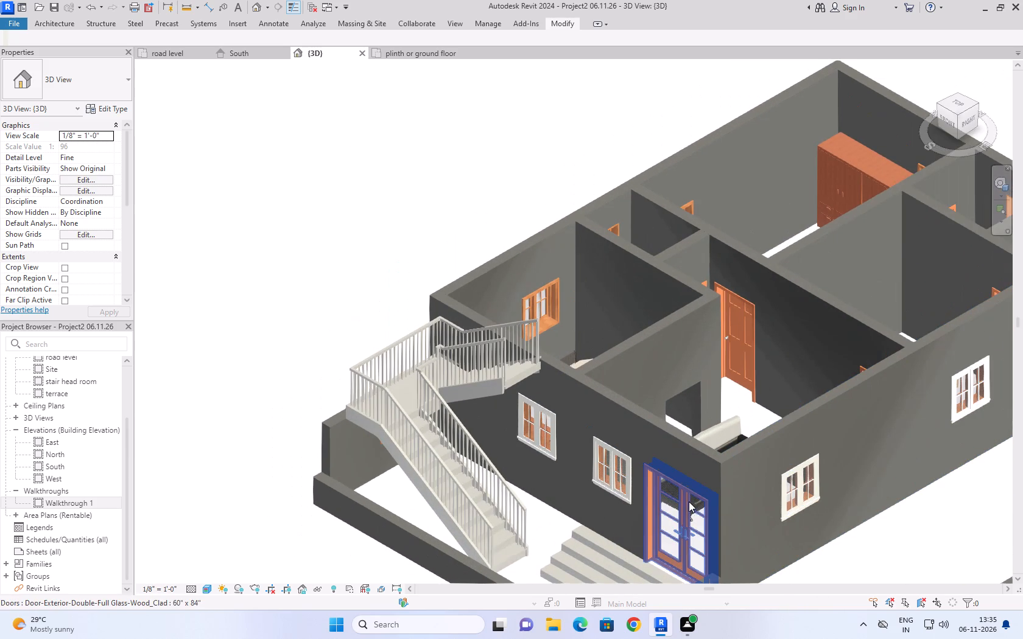
pyautogui.scroll(4, 687, 532)
pyautogui.moveTo(693, 385); pyautogui.dragTo(722, 253, button='middle')
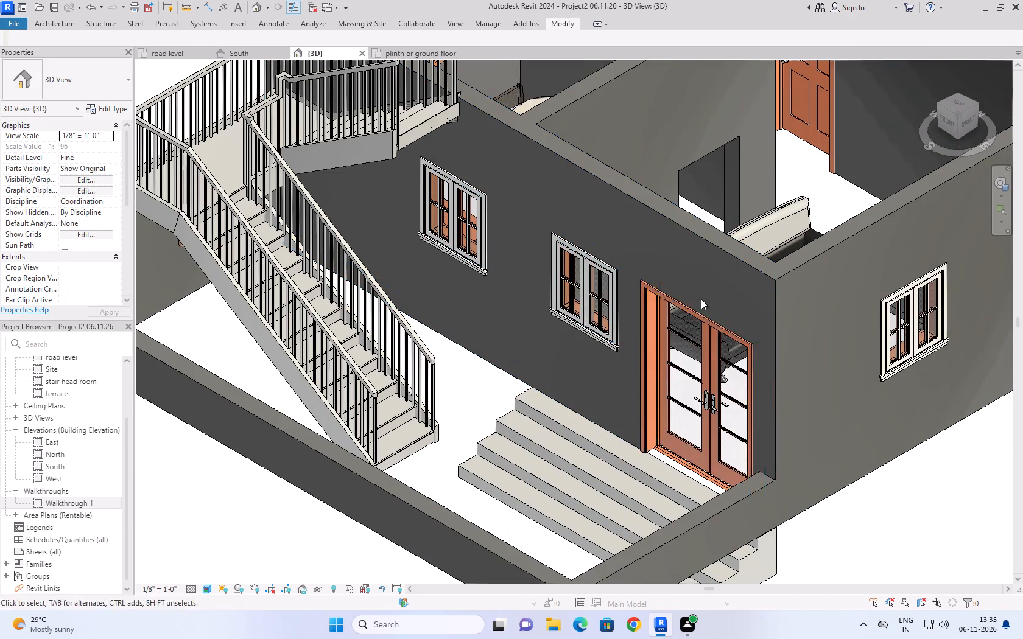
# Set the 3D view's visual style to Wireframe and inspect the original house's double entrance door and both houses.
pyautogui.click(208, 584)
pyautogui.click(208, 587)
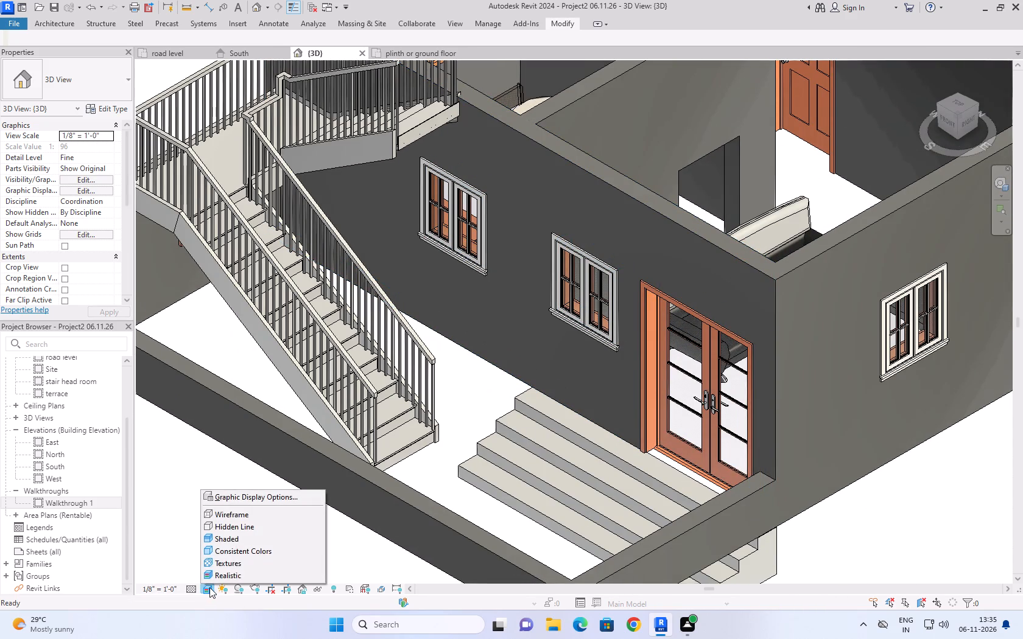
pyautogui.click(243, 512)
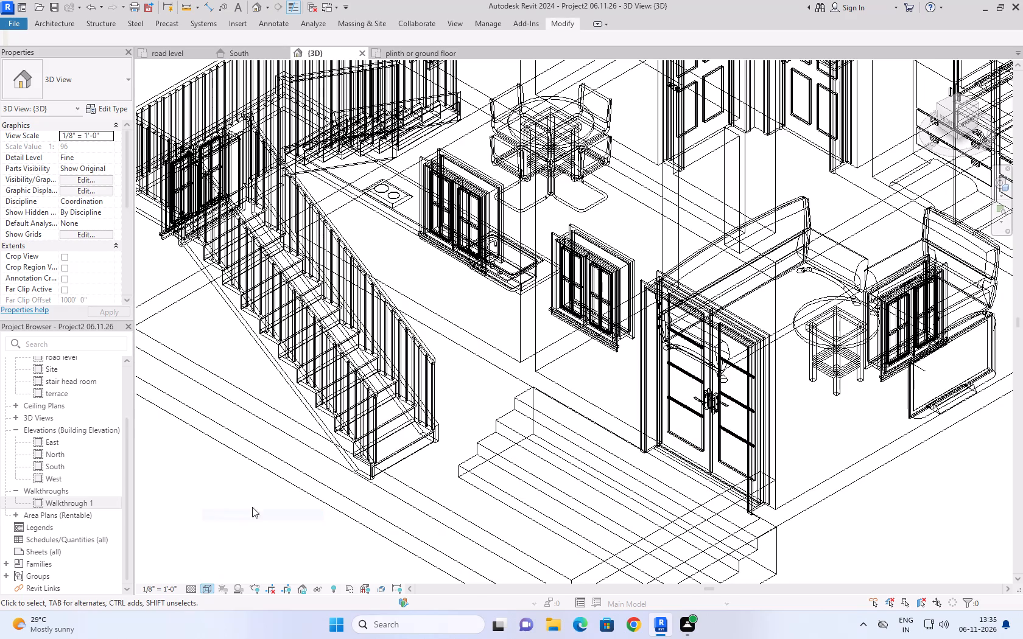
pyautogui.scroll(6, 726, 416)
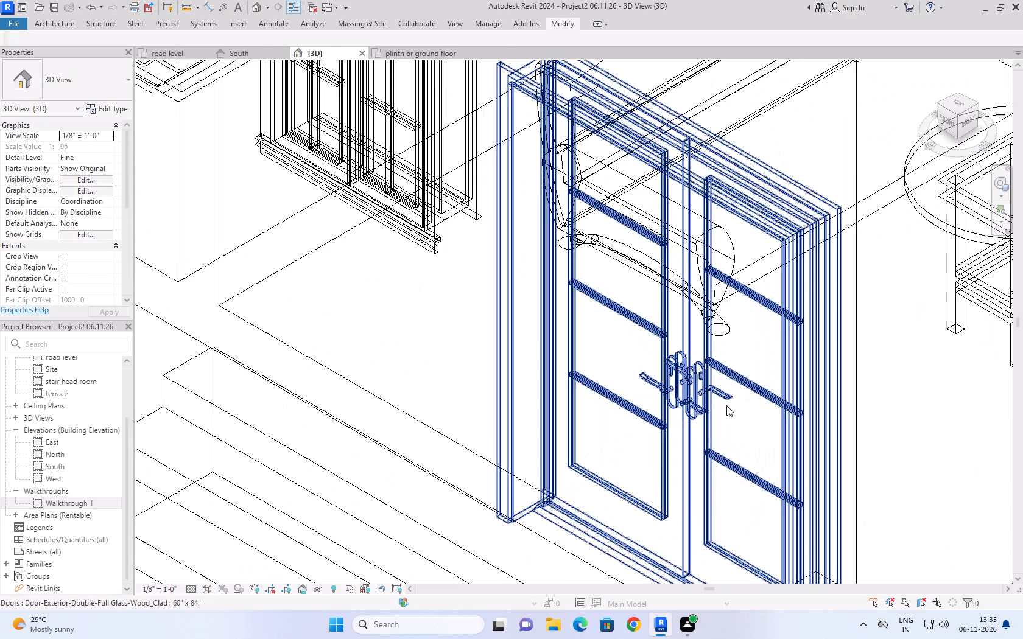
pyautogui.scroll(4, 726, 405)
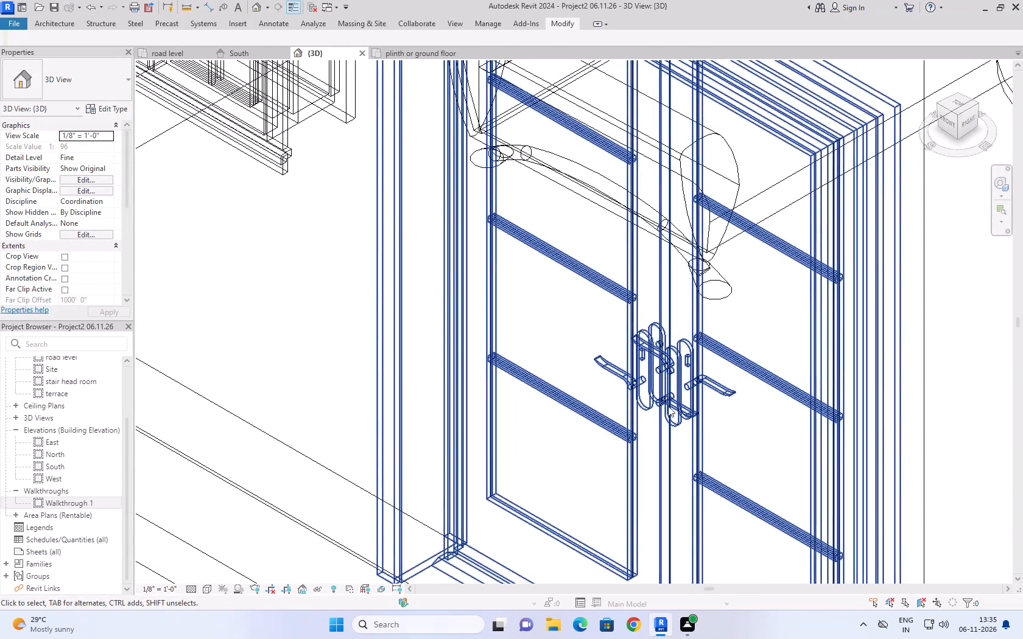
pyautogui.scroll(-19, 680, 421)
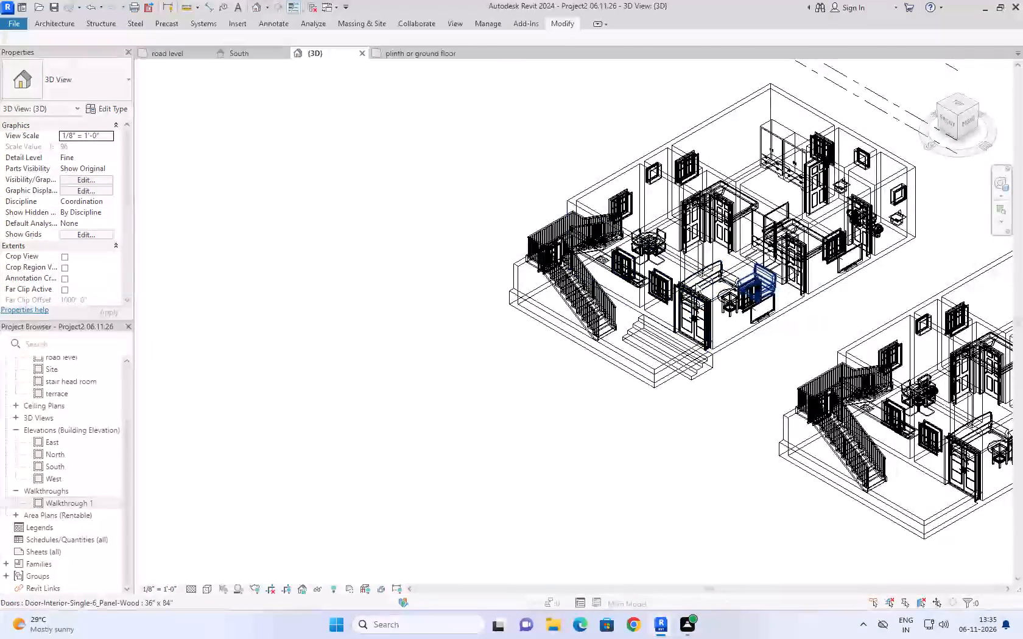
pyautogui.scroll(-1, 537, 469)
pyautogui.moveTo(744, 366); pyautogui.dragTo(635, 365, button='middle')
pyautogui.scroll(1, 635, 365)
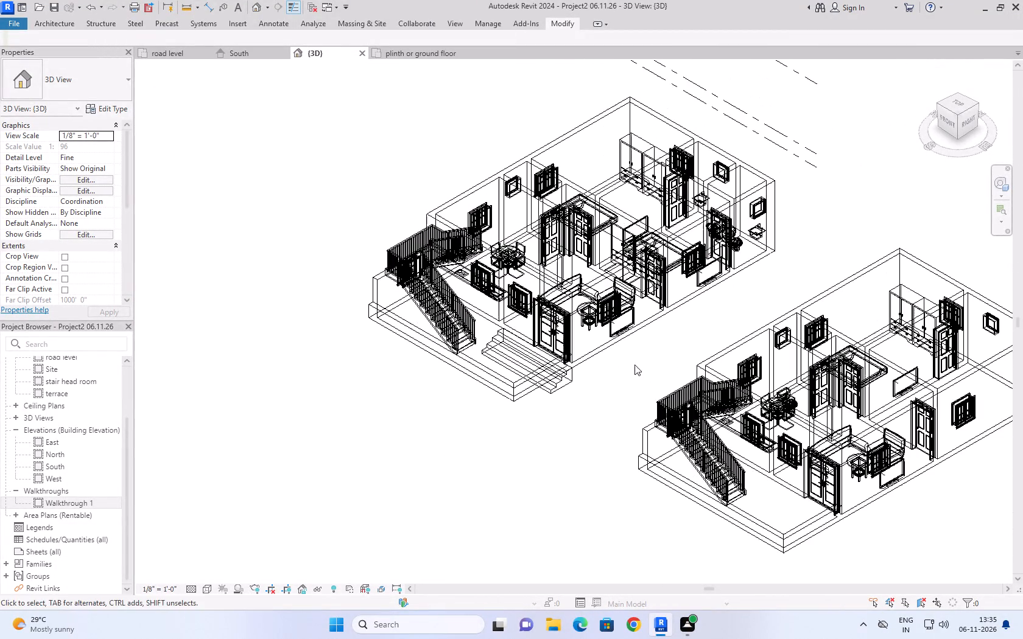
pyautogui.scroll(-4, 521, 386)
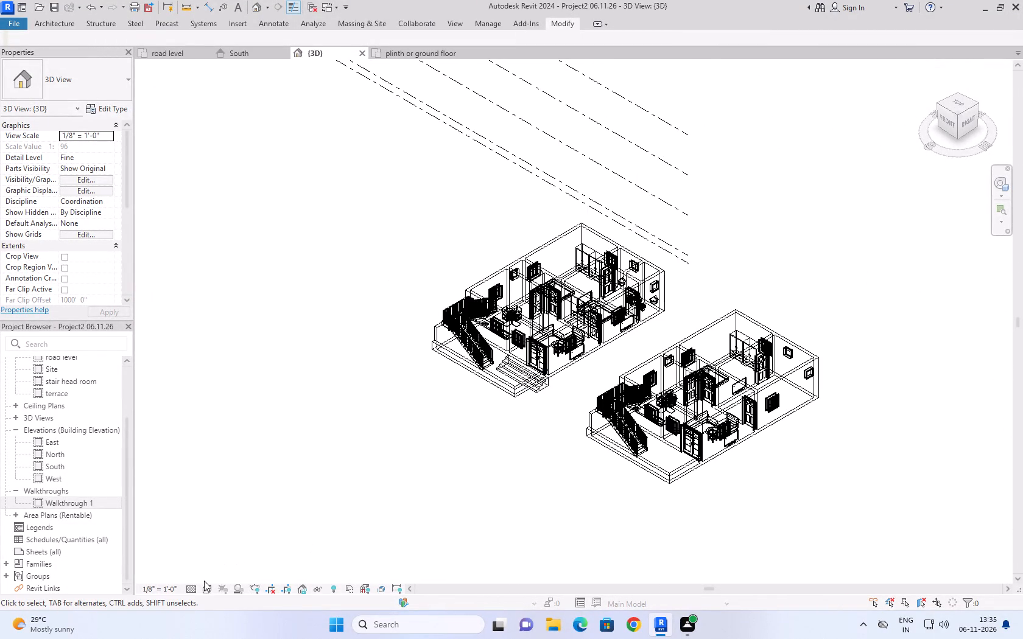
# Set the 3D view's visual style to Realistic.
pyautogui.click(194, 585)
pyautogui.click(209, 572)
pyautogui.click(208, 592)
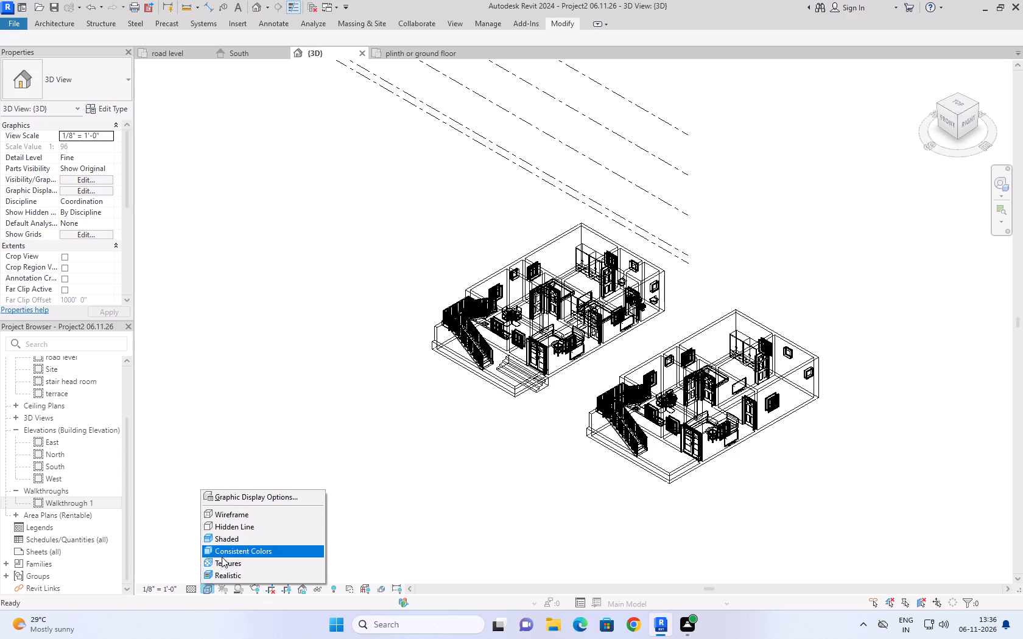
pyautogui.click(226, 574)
# Set the 3D view's visual style to Textures and check both houses in it.
pyautogui.click(207, 587)
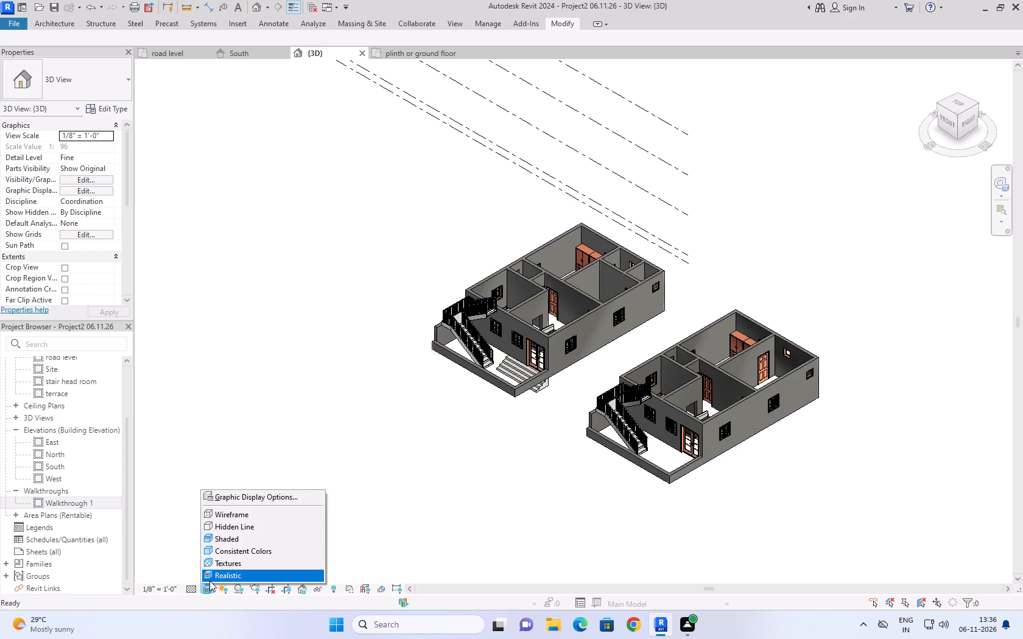
pyautogui.click(213, 568)
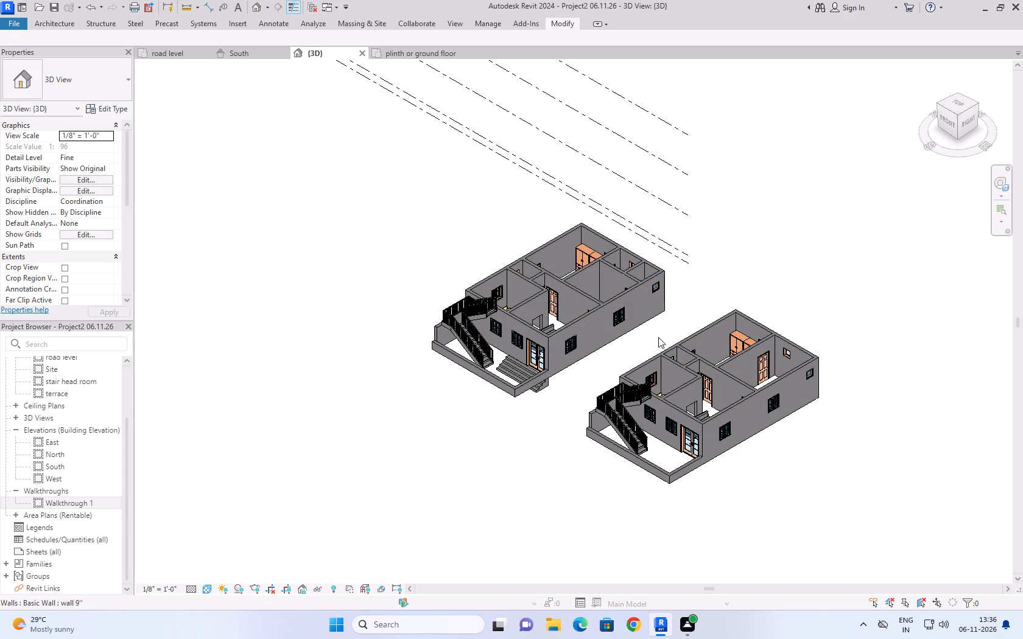
pyautogui.scroll(2, 372, 196)
pyautogui.scroll(6, 572, 428)
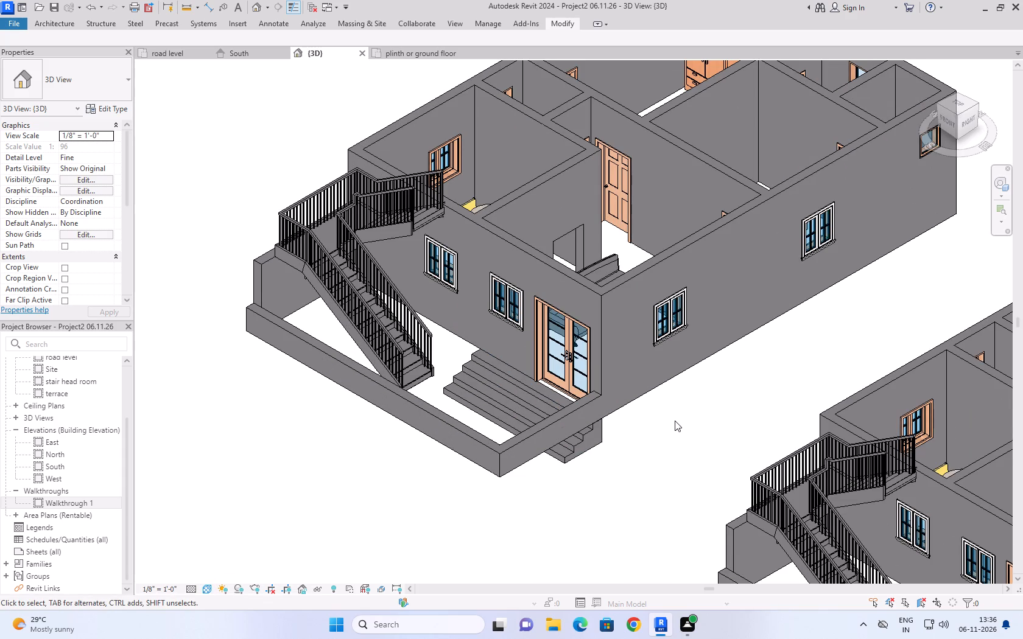
pyautogui.scroll(1, 681, 402)
pyautogui.click(688, 394)
pyautogui.scroll(-5, 572, 280)
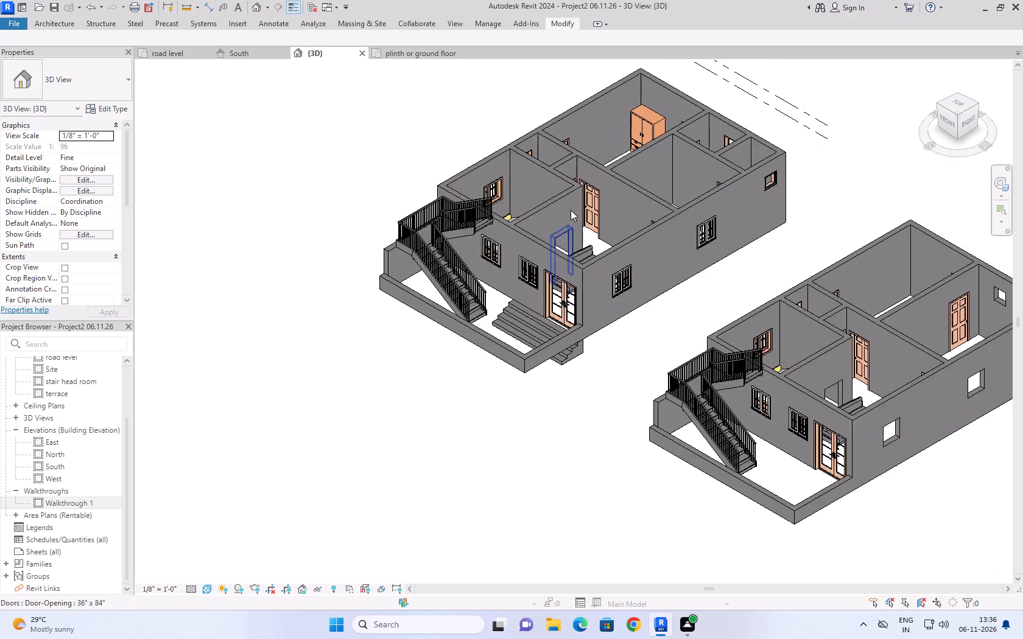
pyautogui.scroll(-5, 571, 210)
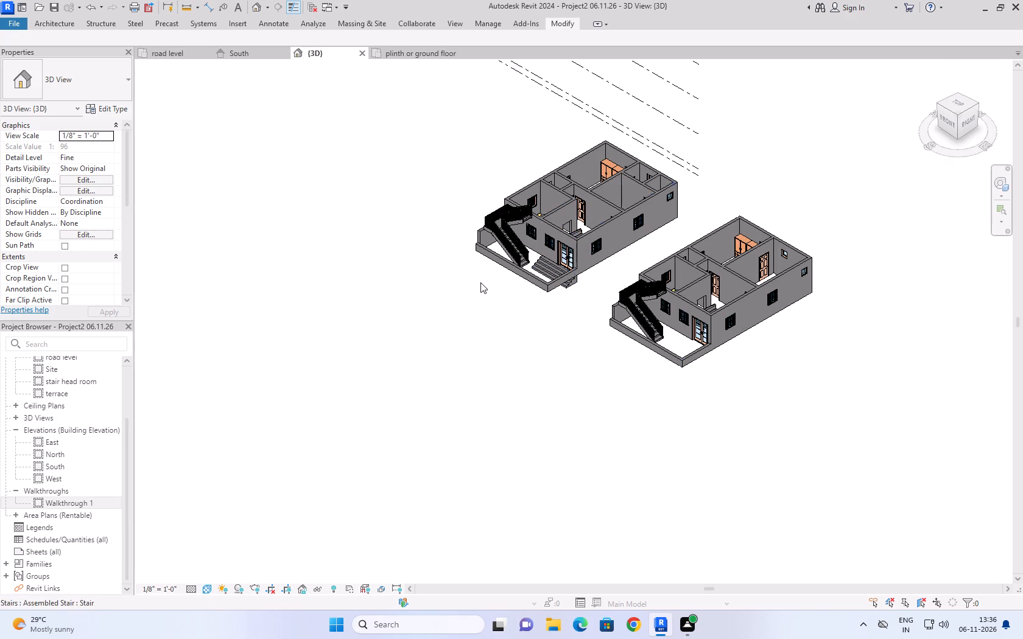
# Save the project.
pyautogui.hotkey('ctrl', 's')
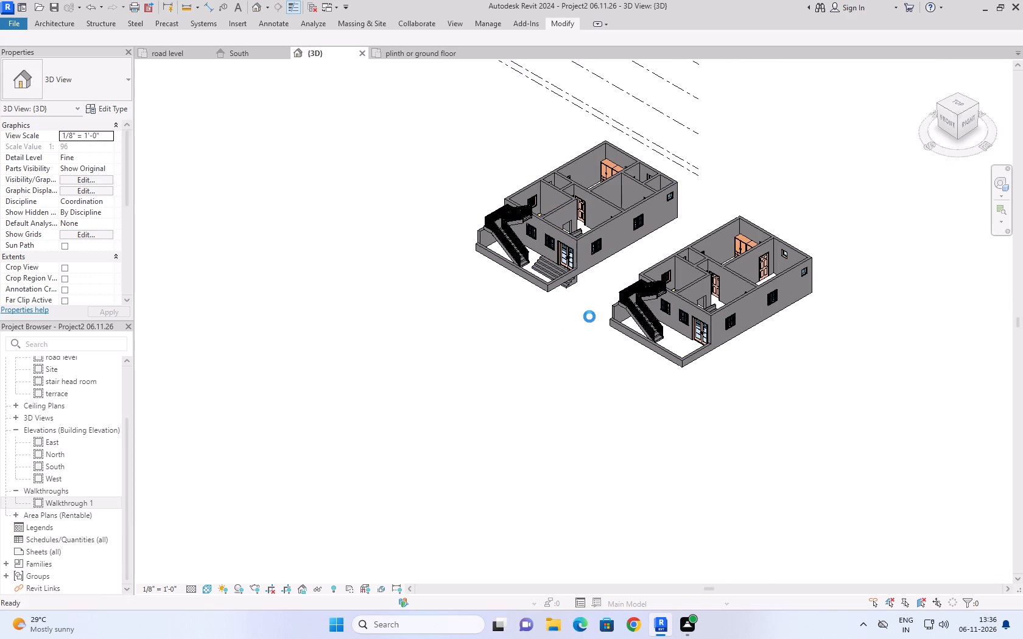
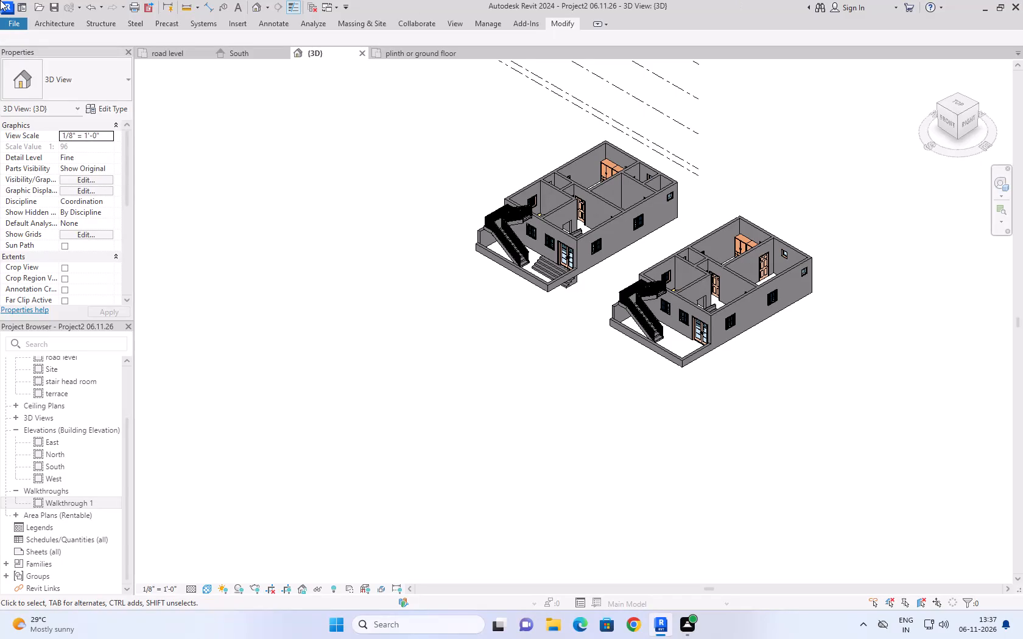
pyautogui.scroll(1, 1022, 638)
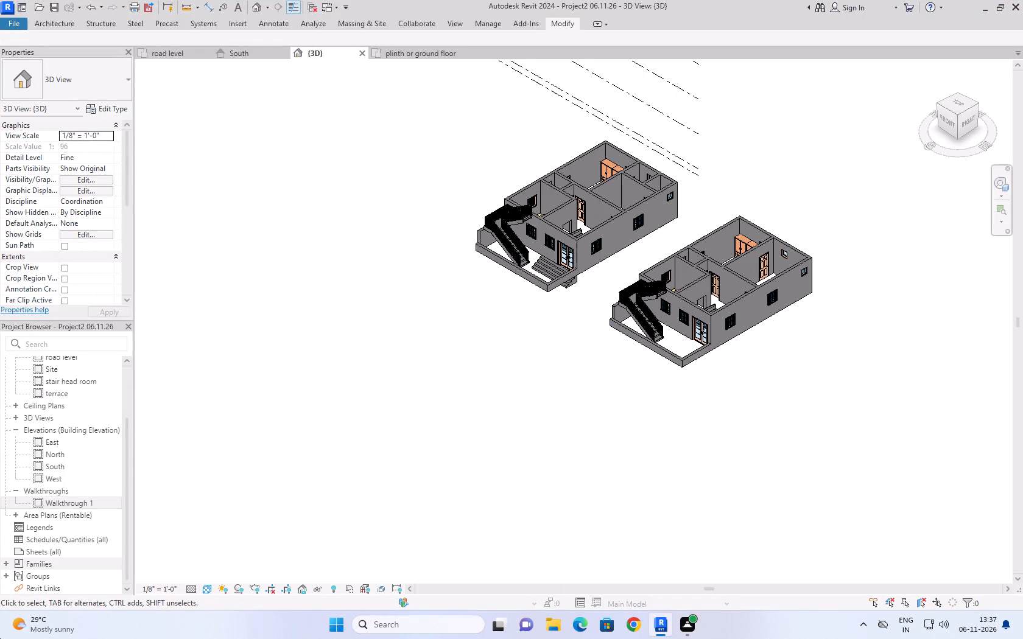
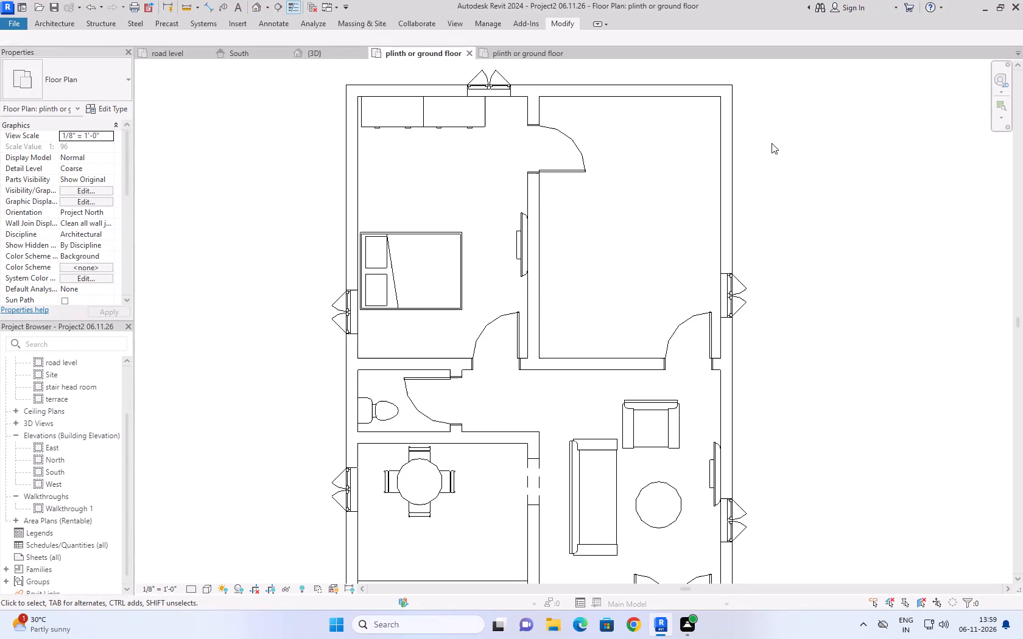
# In the South elevation, set the level of the toilet beneath the copied house to plinth or ground floor.
pyautogui.scroll(-2, 771, 144)
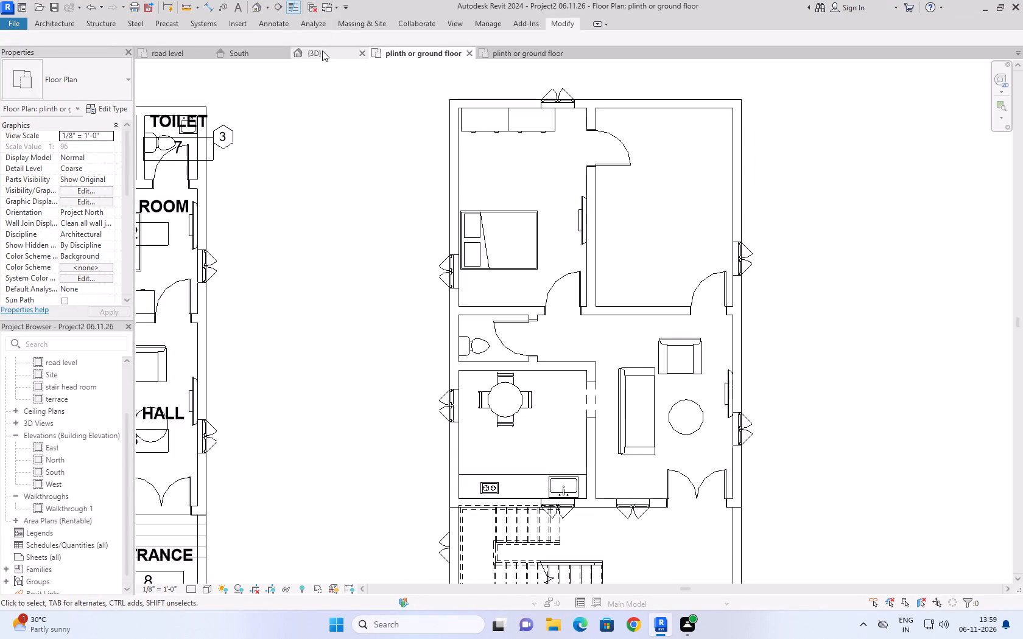
pyautogui.click(262, 54)
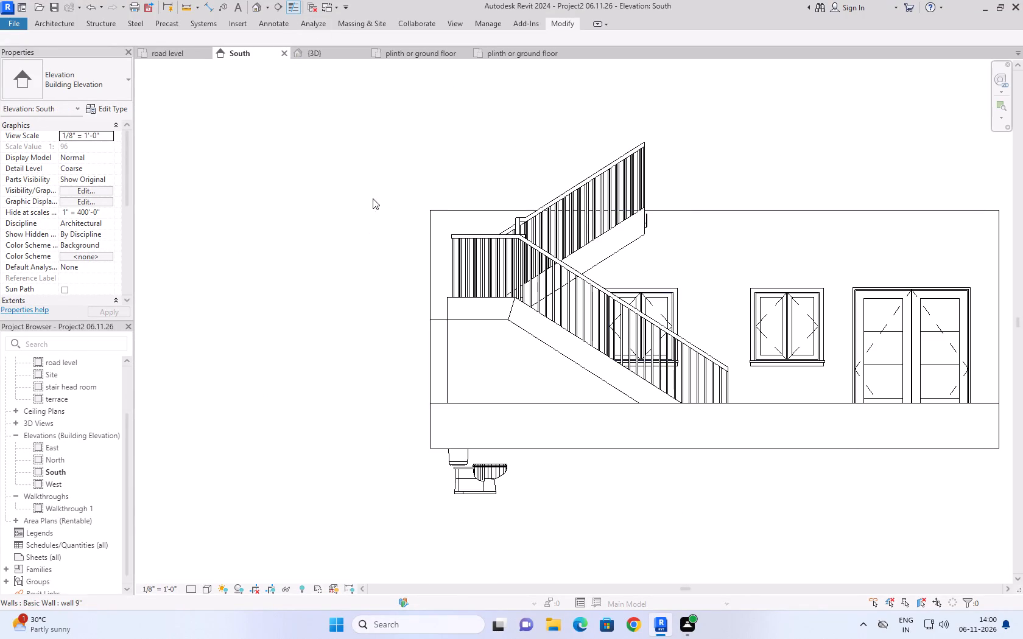
pyautogui.scroll(-8, 373, 189)
pyautogui.moveTo(371, 181); pyautogui.dragTo(409, 264)
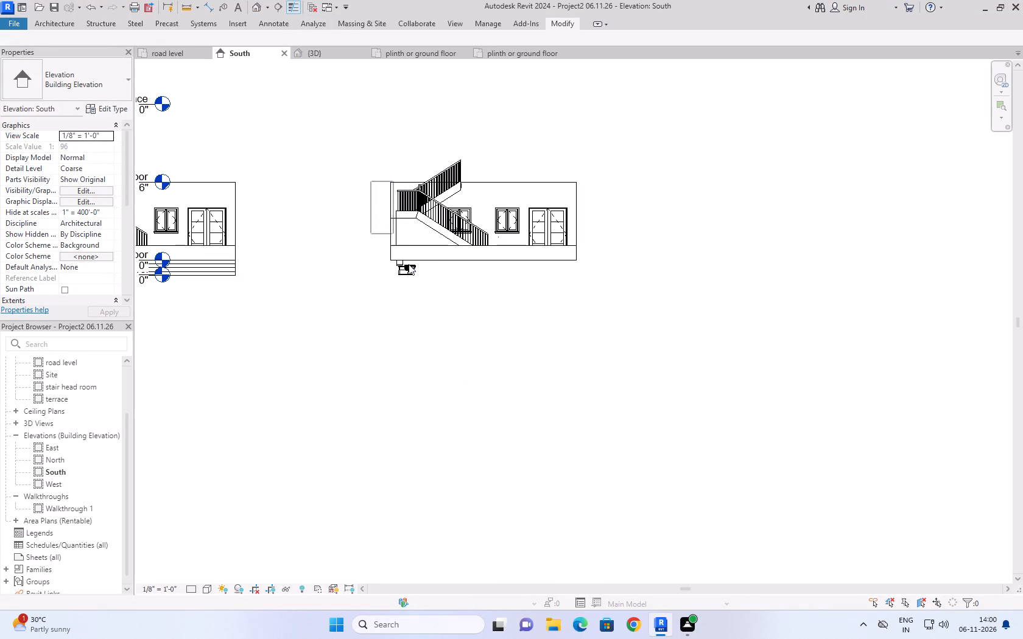
pyautogui.moveTo(409, 264); pyautogui.dragTo(434, 318)
pyautogui.click(451, 314)
pyautogui.click(409, 274)
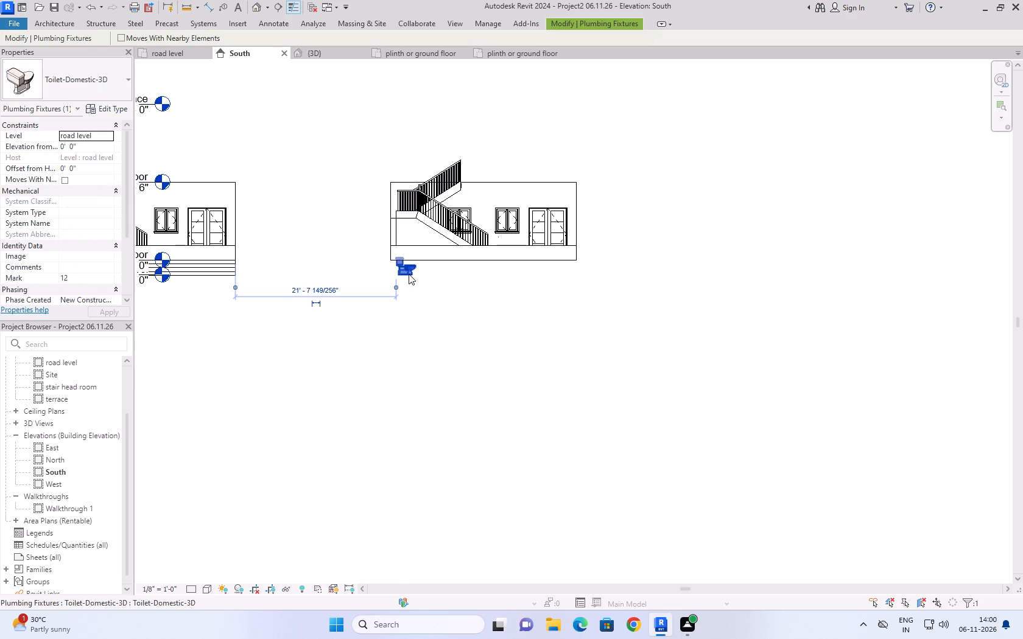
pyautogui.click(110, 138)
pyautogui.click(103, 158)
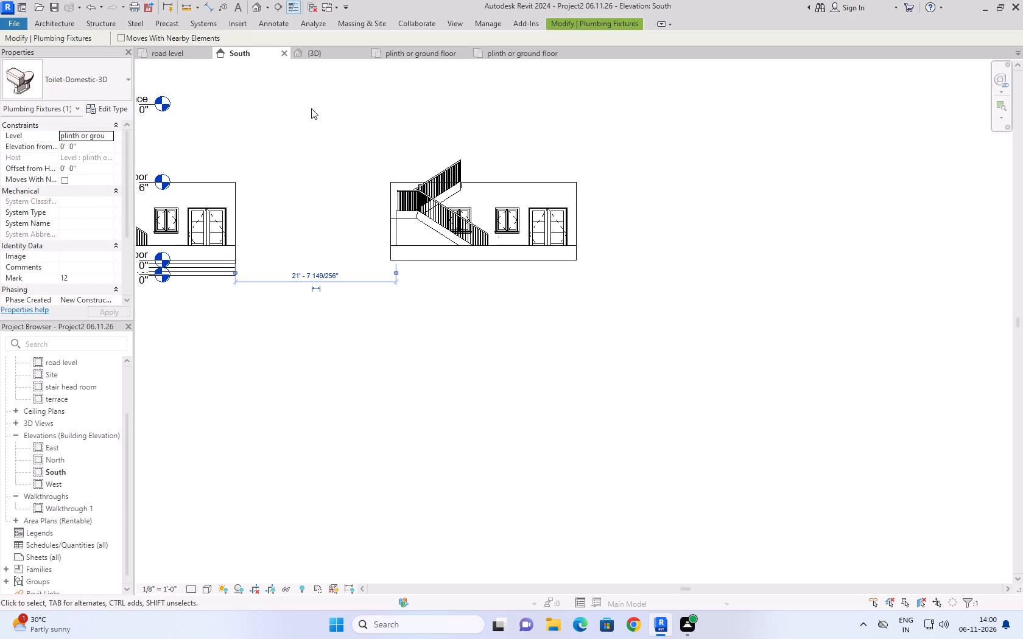
pyautogui.scroll(-10, 323, 115)
pyautogui.scroll(-1, 384, 215)
pyautogui.moveTo(384, 215); pyautogui.dragTo(489, 365, button='middle')
pyautogui.click(382, 351)
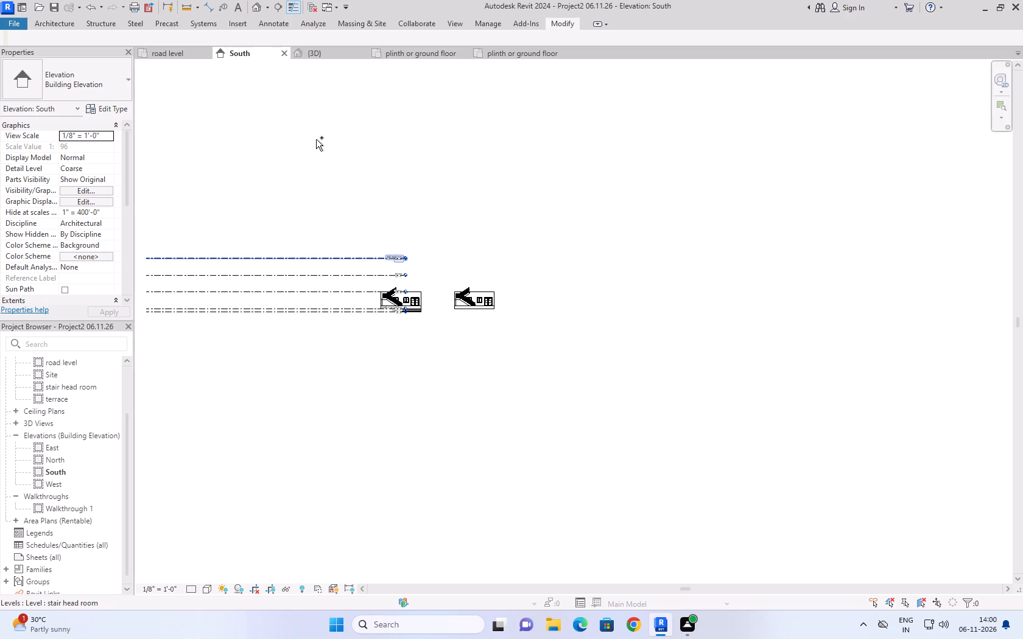
# Save the project.
pyautogui.hotkey('ctrl', 's')
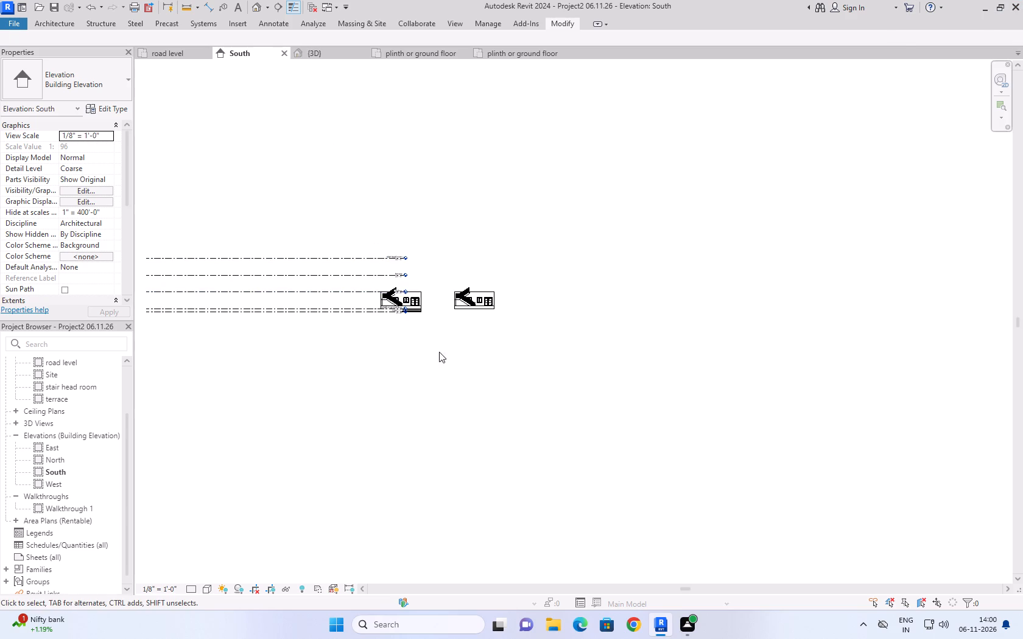
# In the West elevation, set the level of both 36" x 84" door openings to plinth or ground floor.
pyautogui.click(457, 383)
pyautogui.scroll(4, 193, 201)
pyautogui.scroll(1, 300, 189)
pyautogui.click(301, 189)
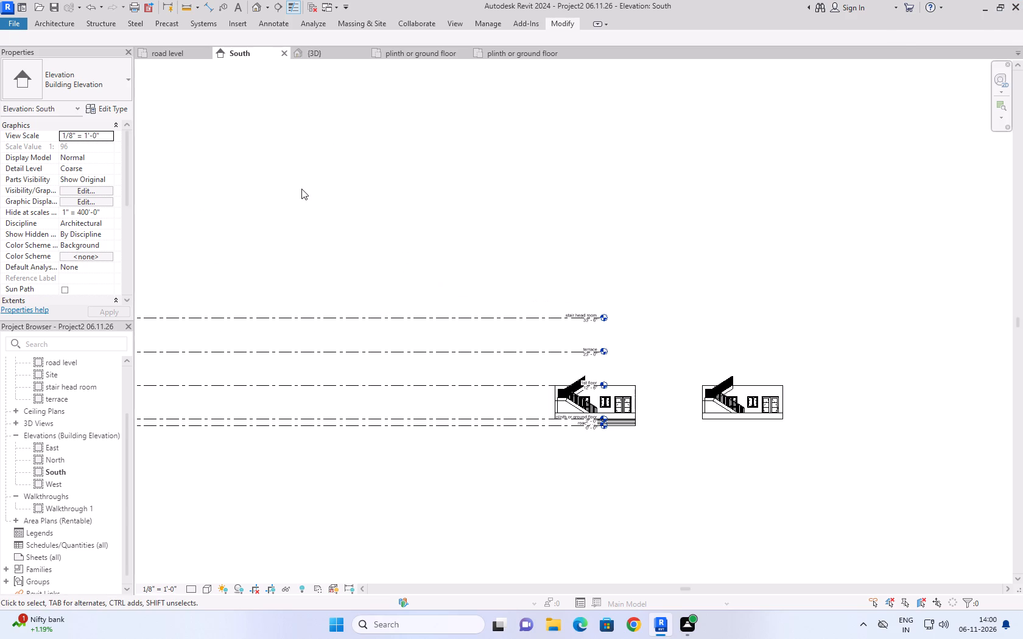
pyautogui.doubleClick(76, 487)
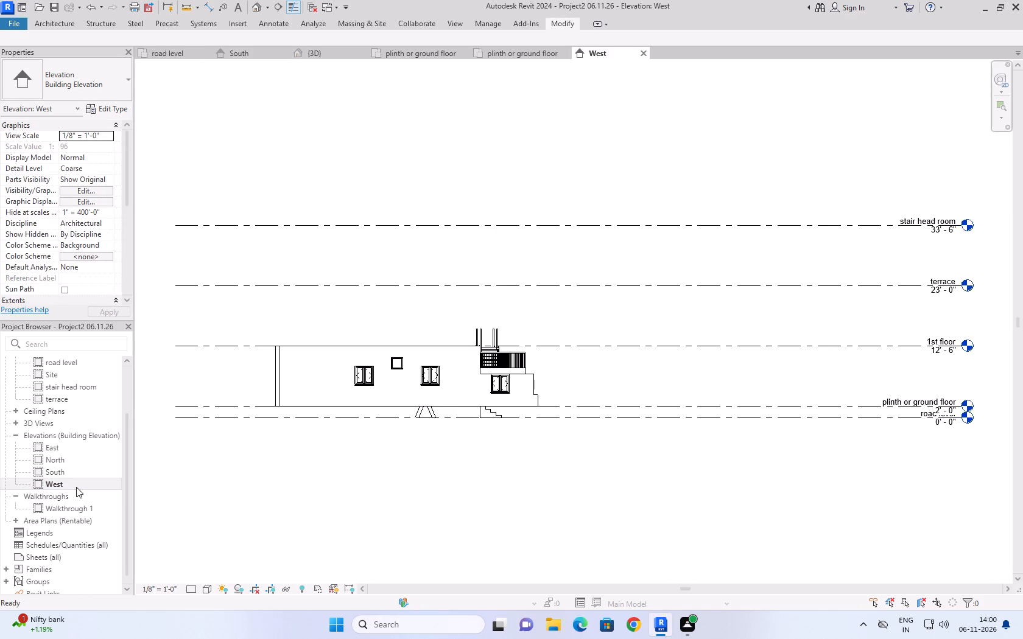
pyautogui.click(415, 413)
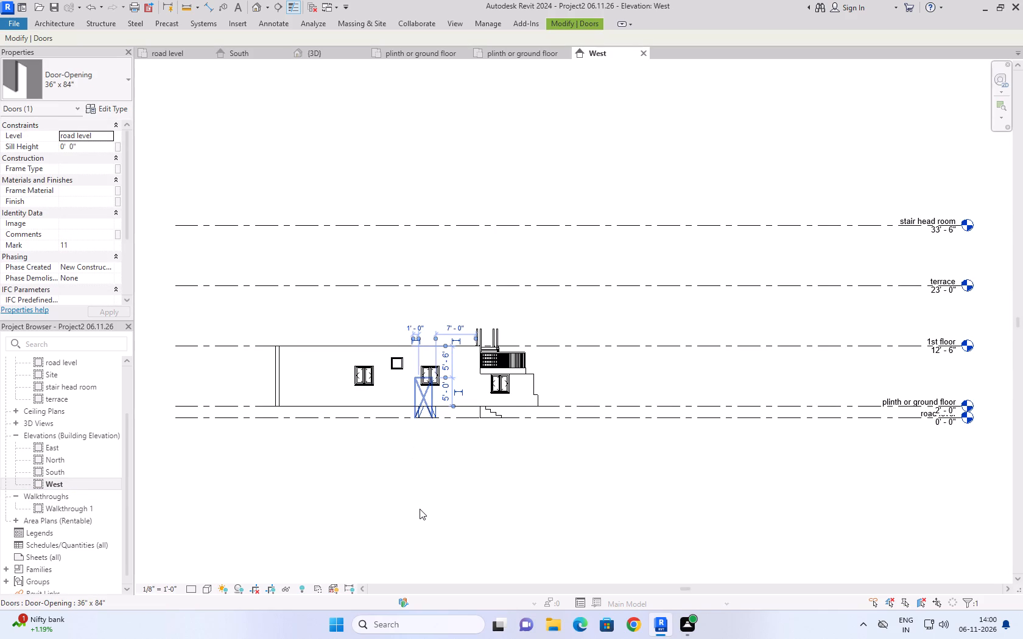
pyautogui.click(111, 136)
pyautogui.click(100, 156)
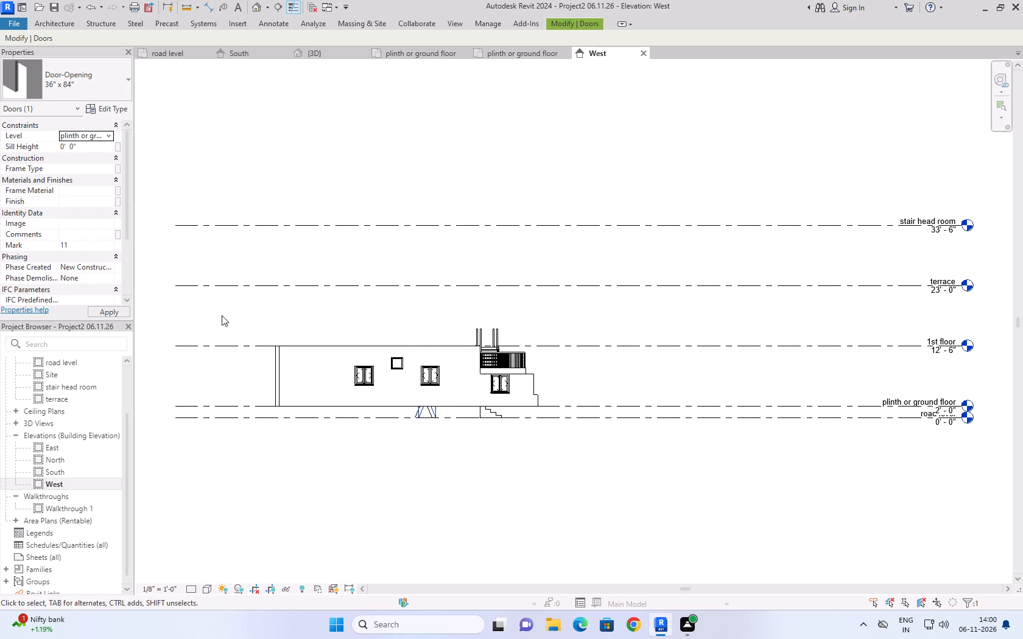
pyautogui.click(436, 462)
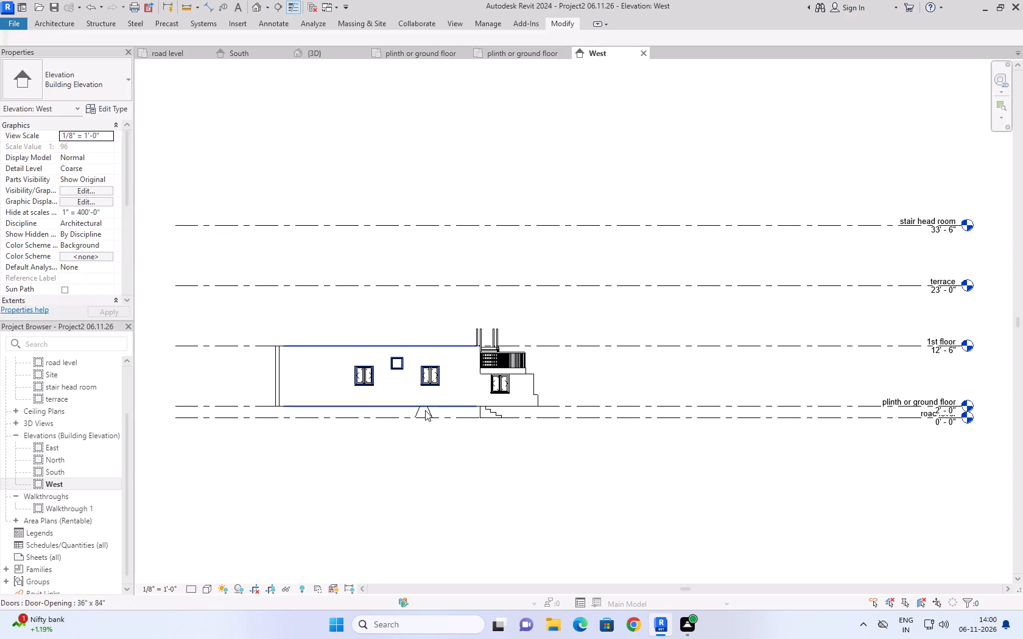
pyautogui.click(430, 413)
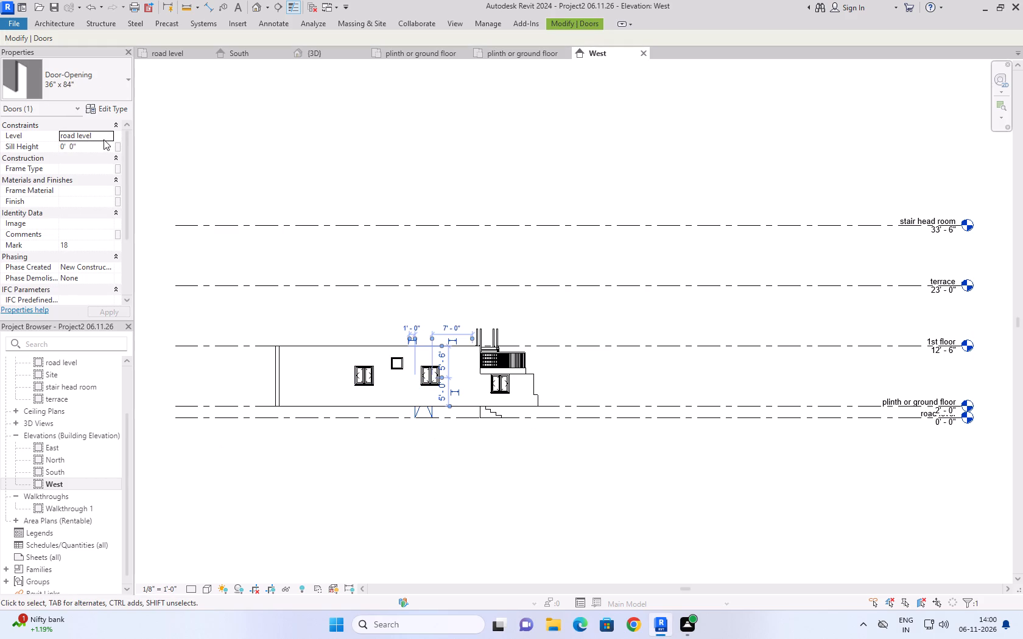
pyautogui.click(107, 135)
pyautogui.click(105, 157)
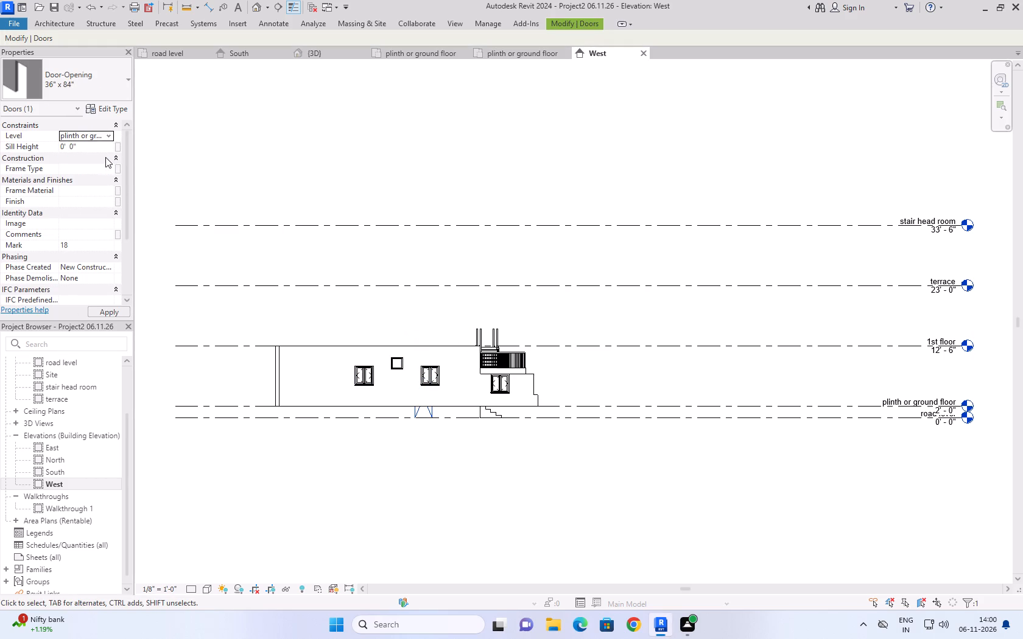
pyautogui.click(354, 475)
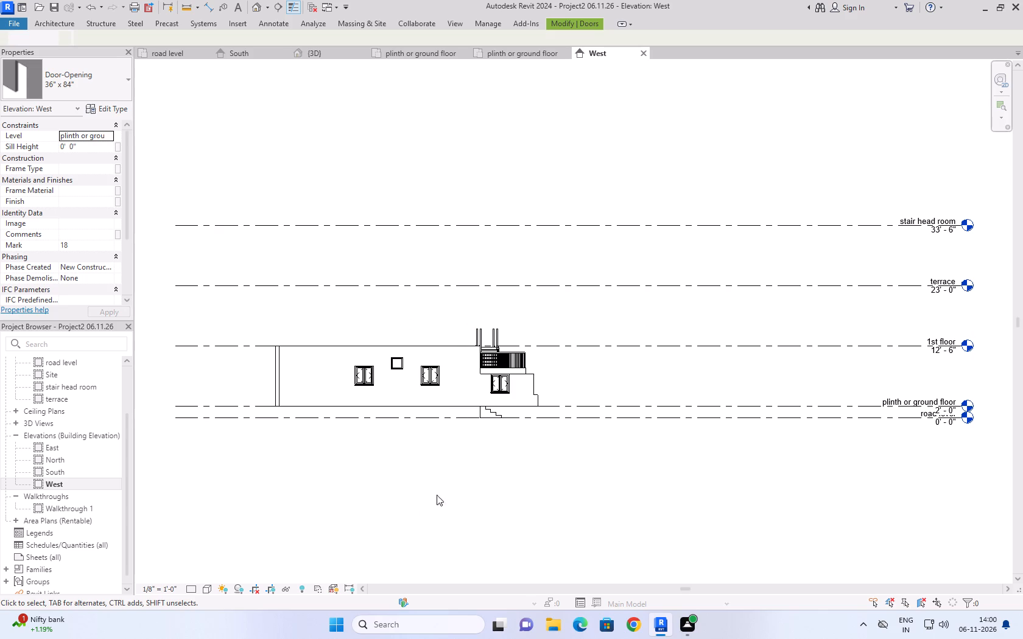
pyautogui.click(454, 467)
# Examine the North, East, West and South elevations for other elements sitting below the plinth or ground floor level.
pyautogui.scroll(-3, 459, 464)
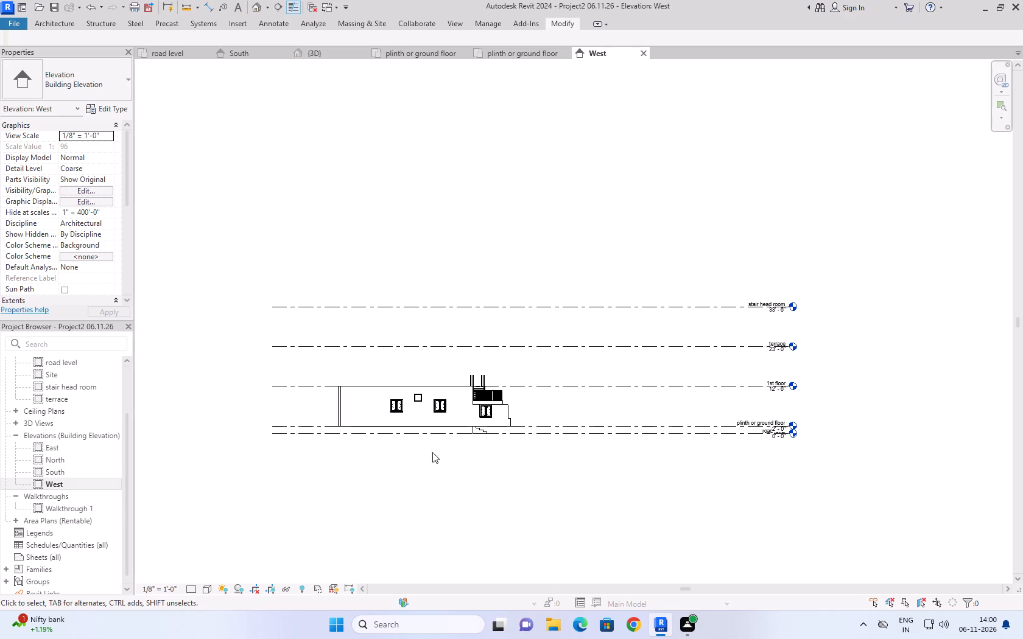
pyautogui.doubleClick(57, 458)
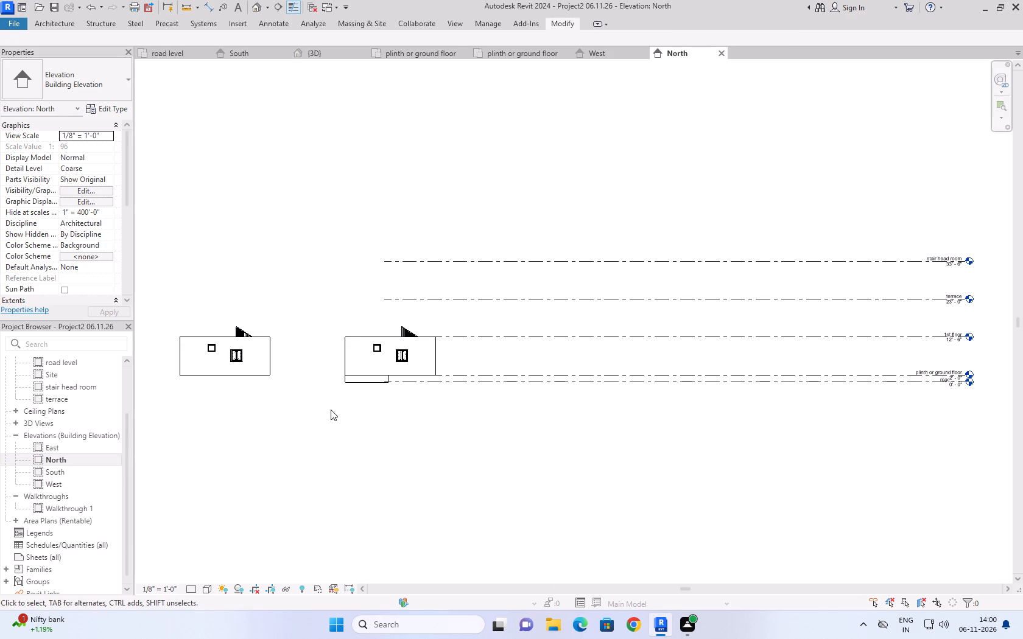
pyautogui.doubleClick(61, 449)
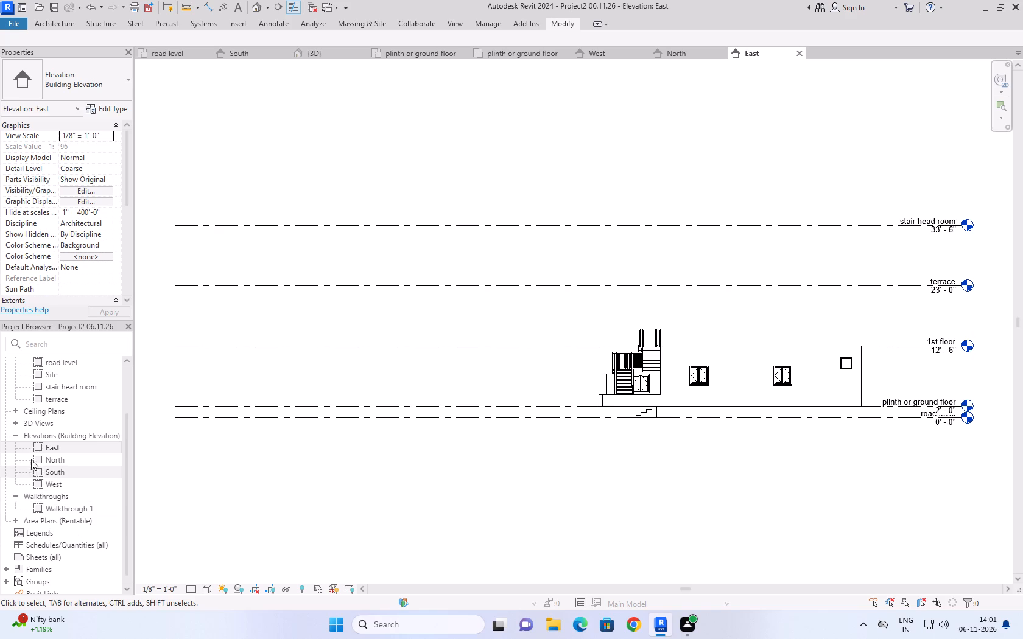
pyautogui.doubleClick(47, 484)
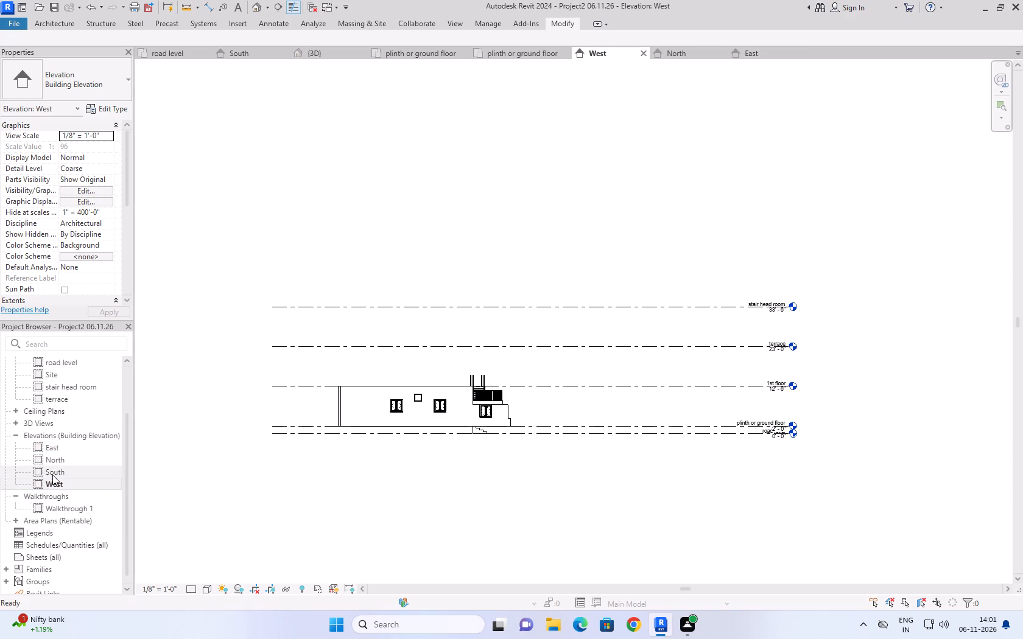
pyautogui.doubleClick(52, 475)
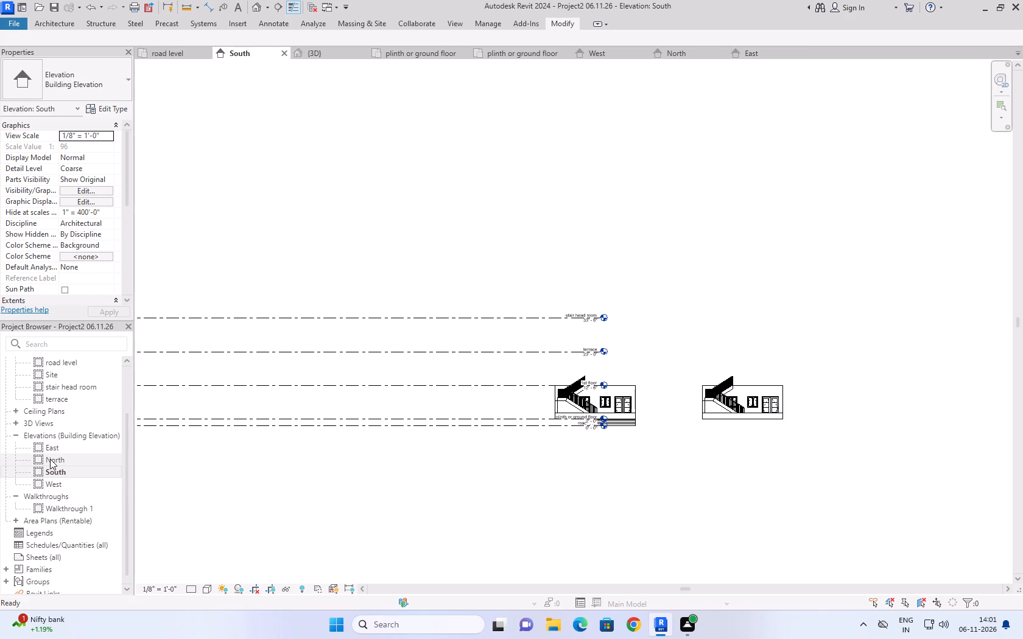
pyautogui.doubleClick(50, 459)
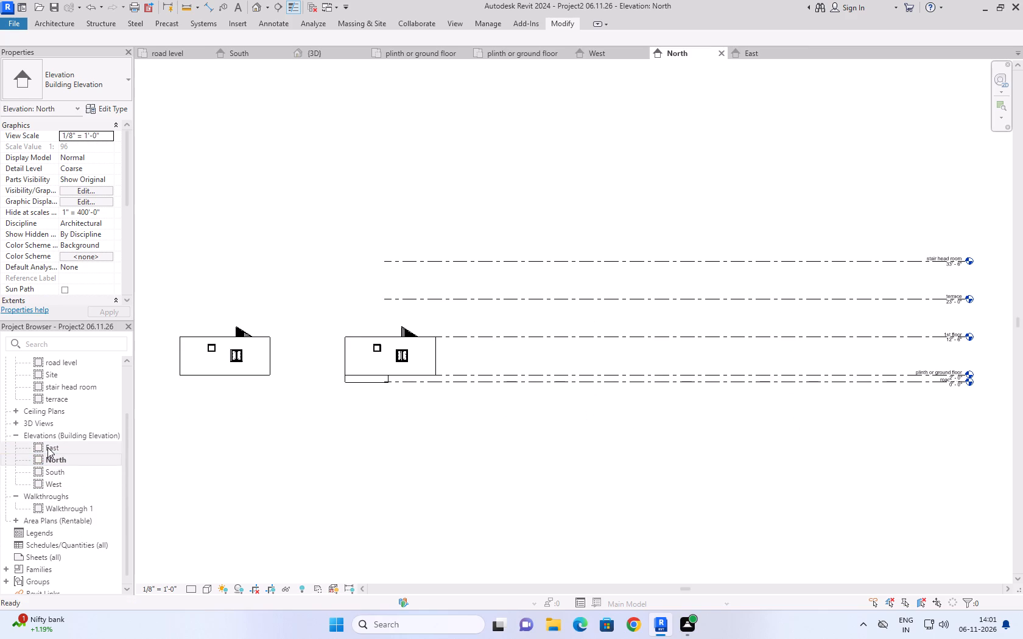
pyautogui.doubleClick(47, 447)
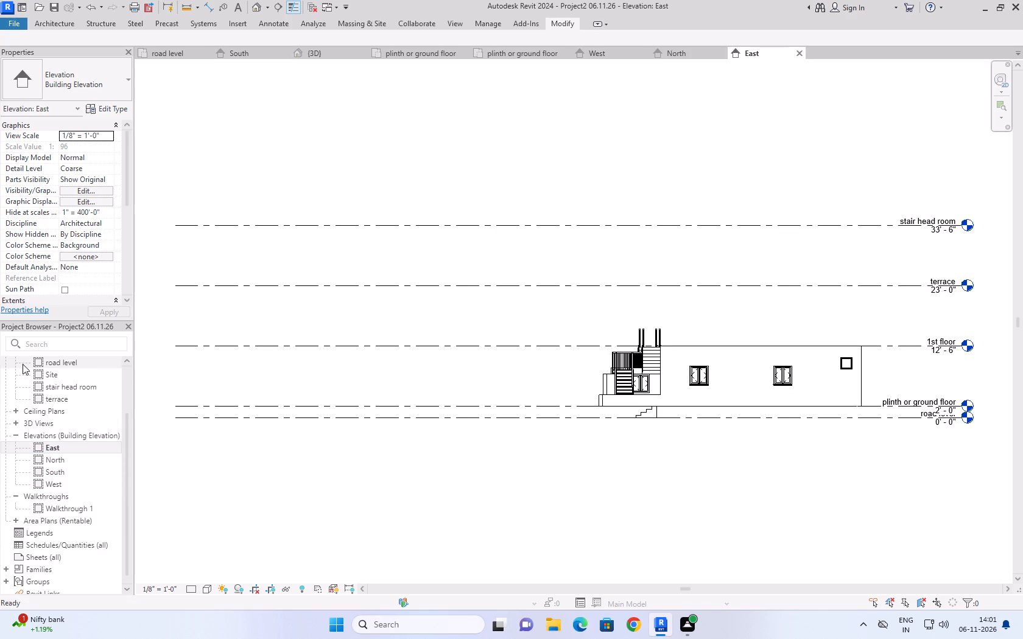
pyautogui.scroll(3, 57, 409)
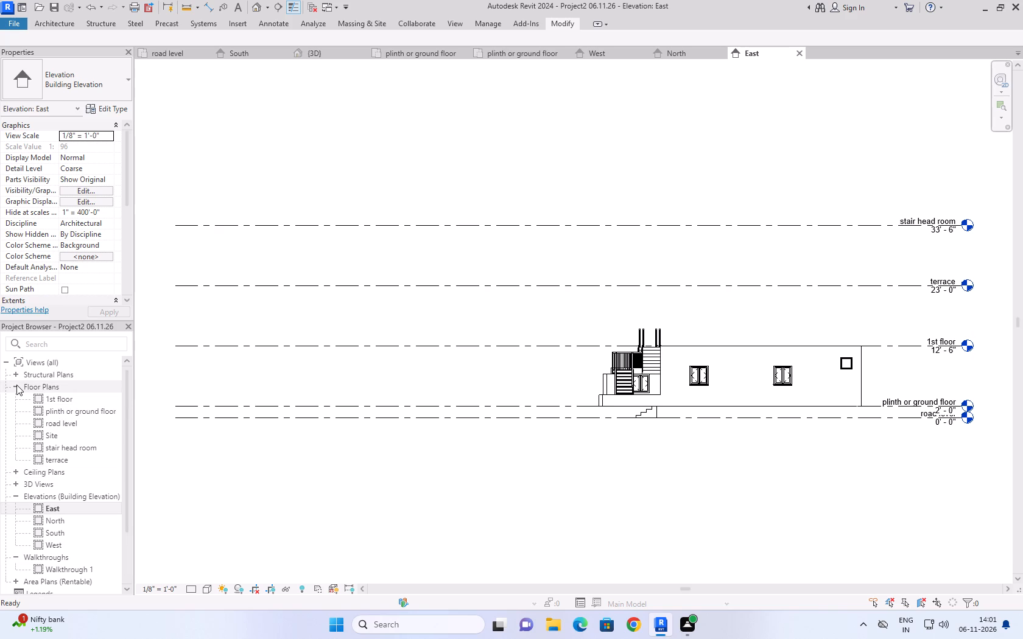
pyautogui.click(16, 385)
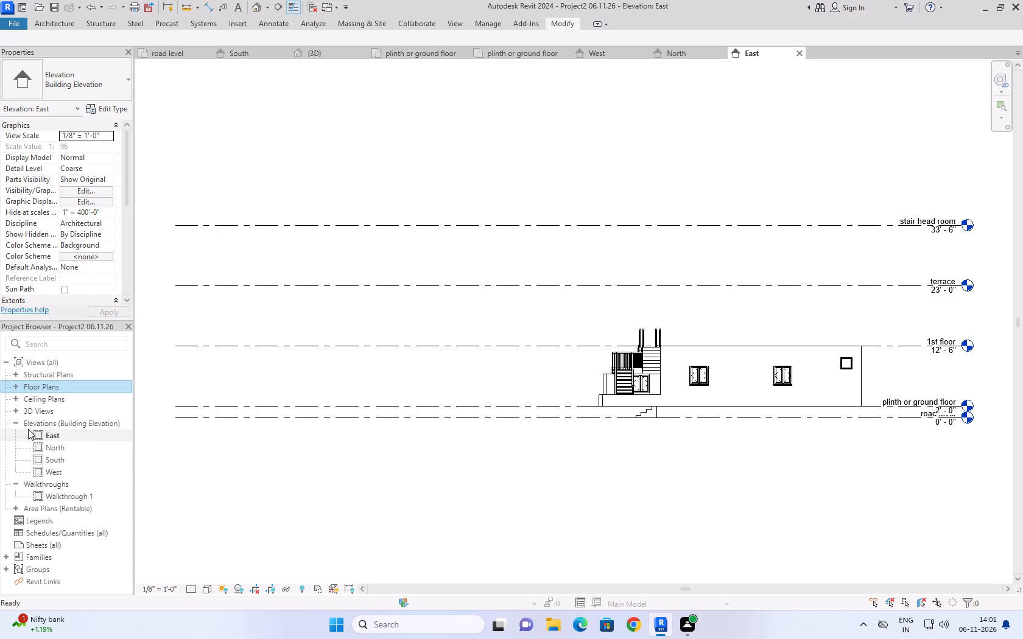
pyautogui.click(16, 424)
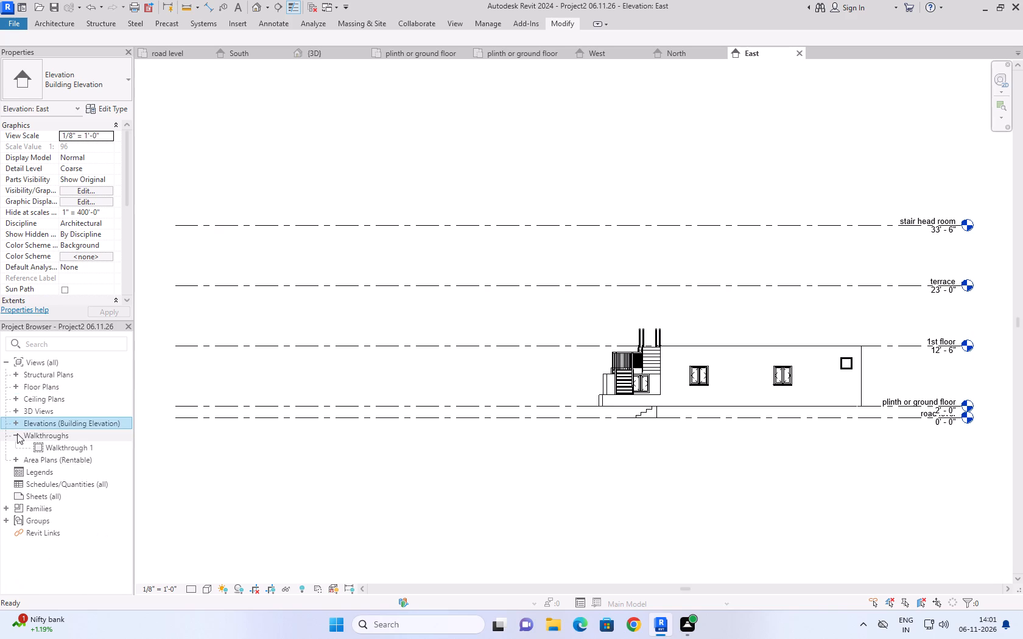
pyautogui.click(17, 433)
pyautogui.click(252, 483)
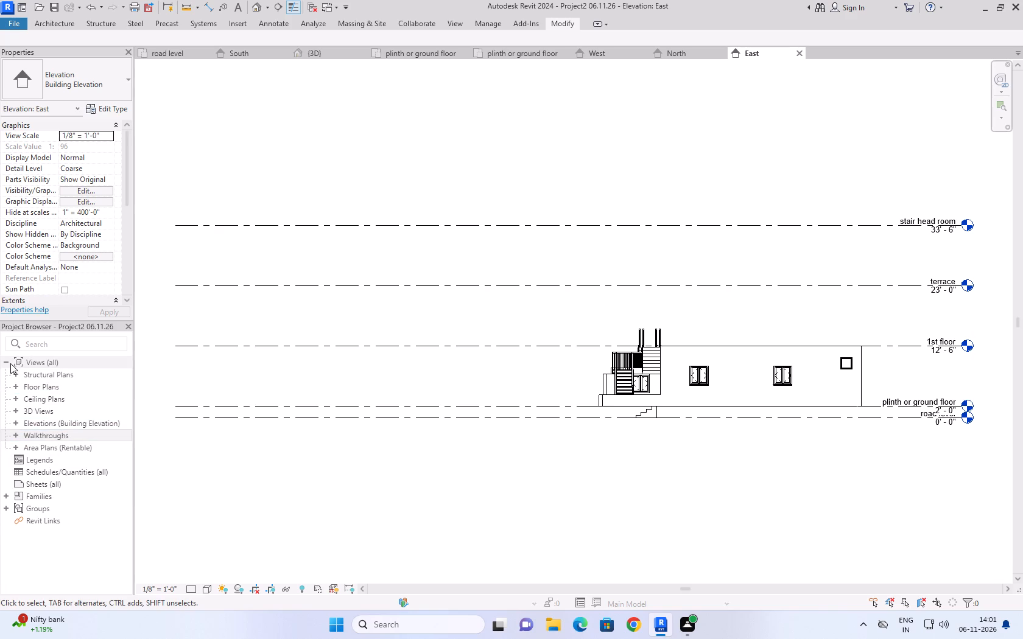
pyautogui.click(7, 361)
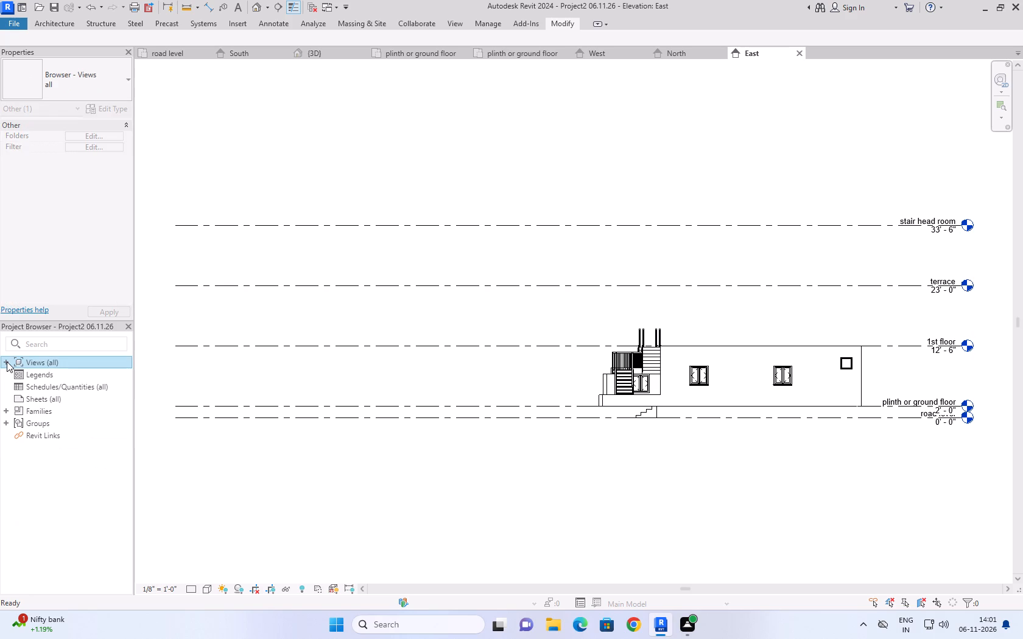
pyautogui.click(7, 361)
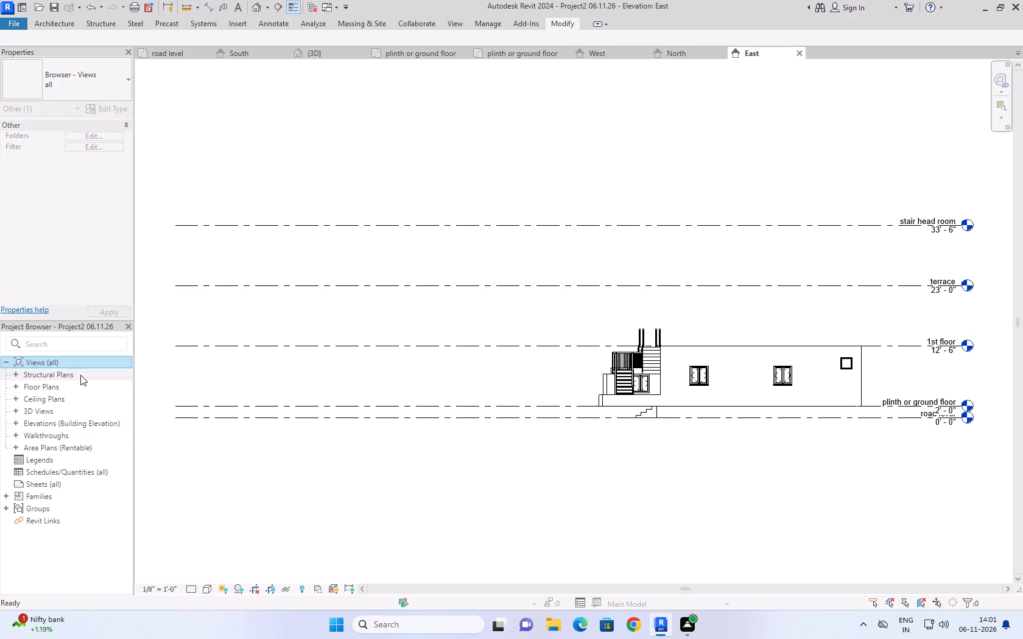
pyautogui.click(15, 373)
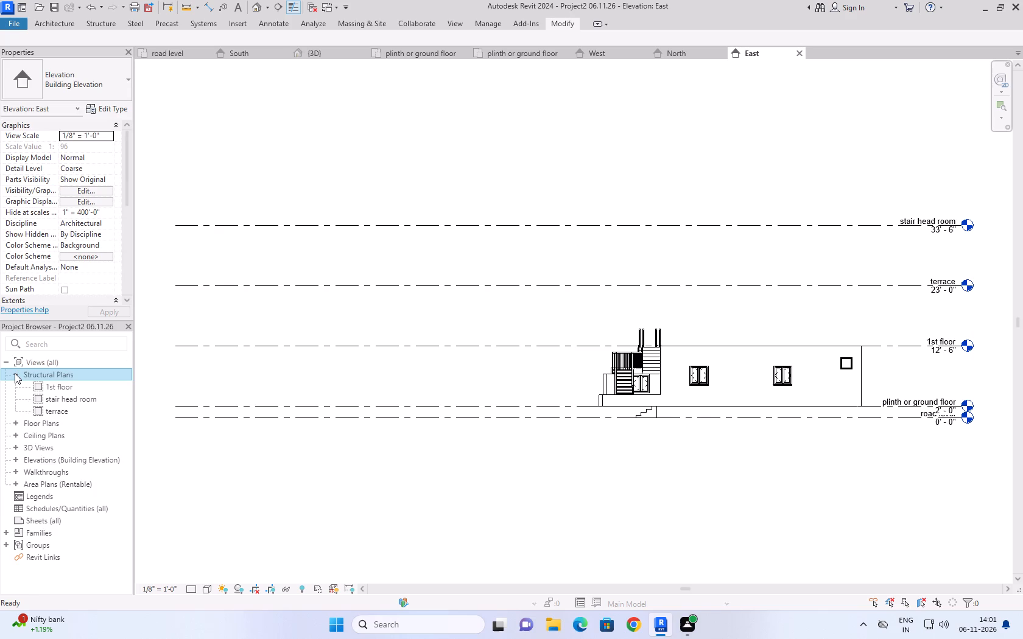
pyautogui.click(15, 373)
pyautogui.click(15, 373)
# Open the road level floor plan and compare both houses with the reference plan, examining the copied house's staircase and balcony area.
pyautogui.click(15, 425)
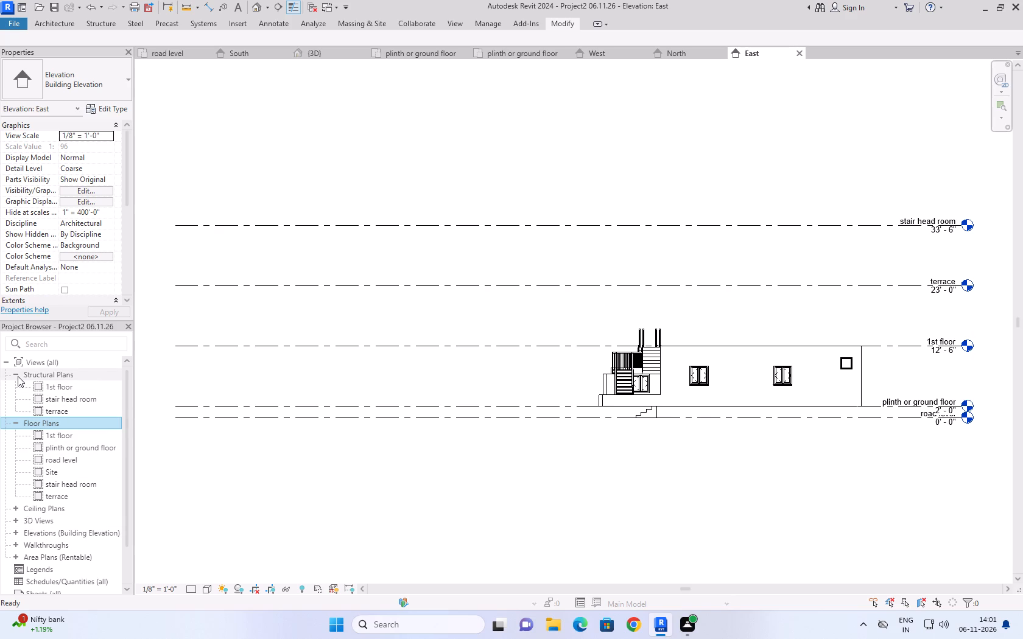
pyautogui.doubleClick(60, 454)
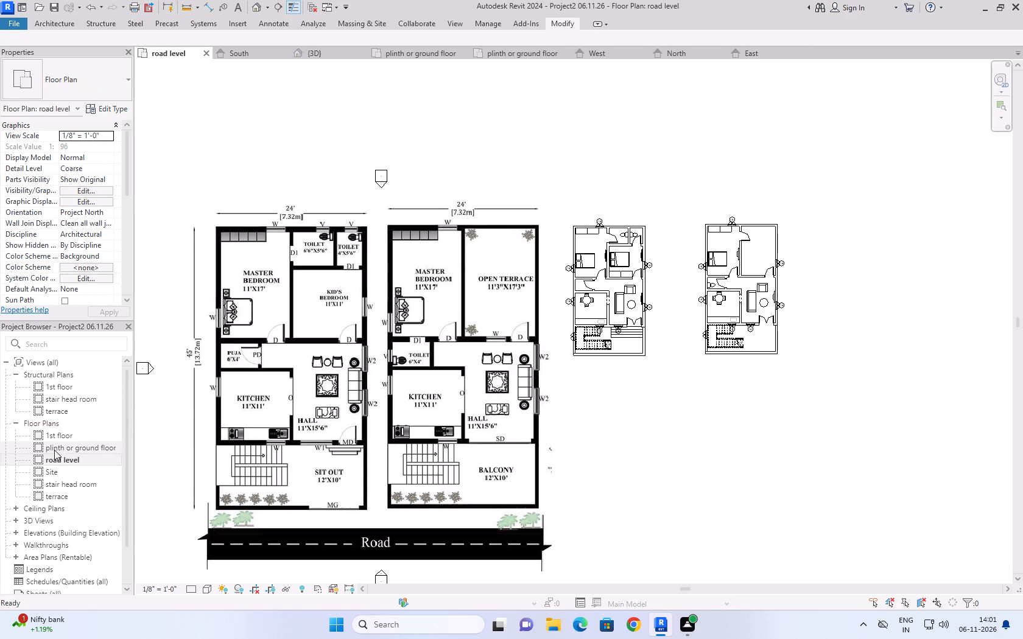
pyautogui.scroll(-2, 630, 402)
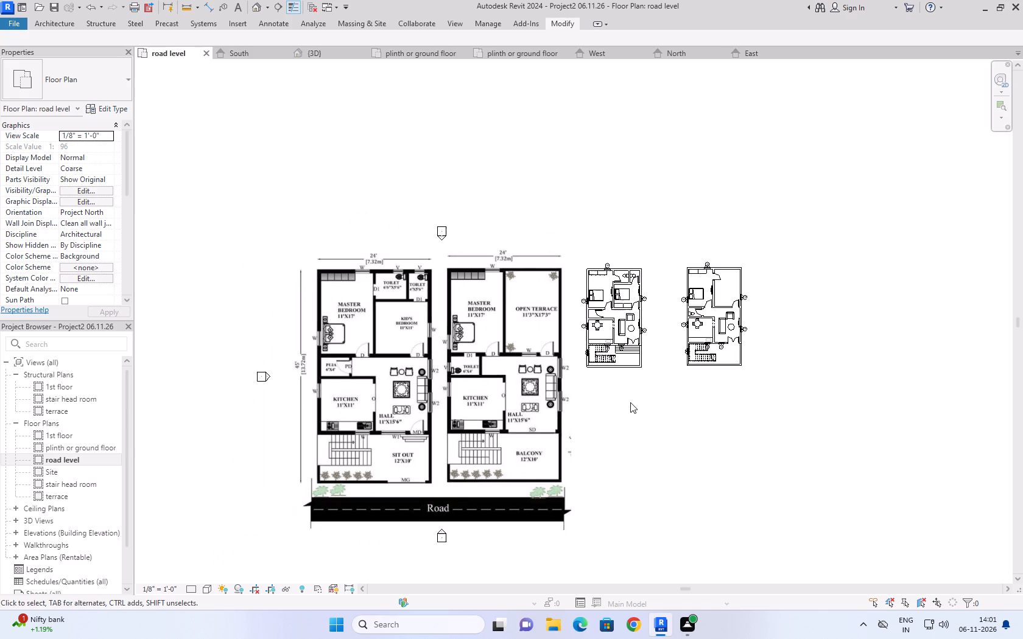
pyautogui.scroll(6, 822, 335)
pyautogui.scroll(-2, 821, 352)
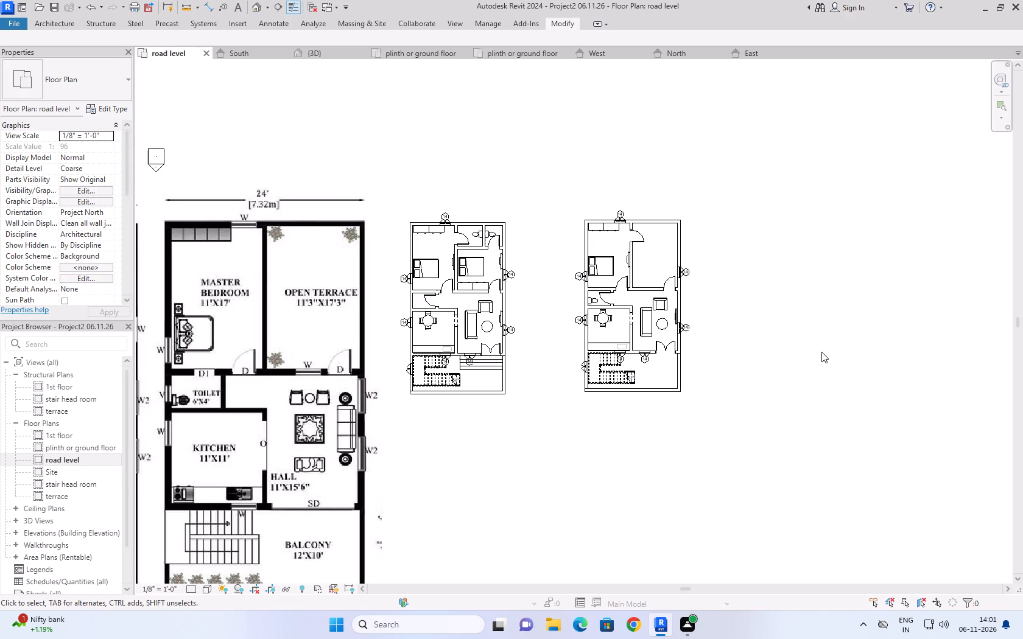
pyautogui.scroll(3, 523, 330)
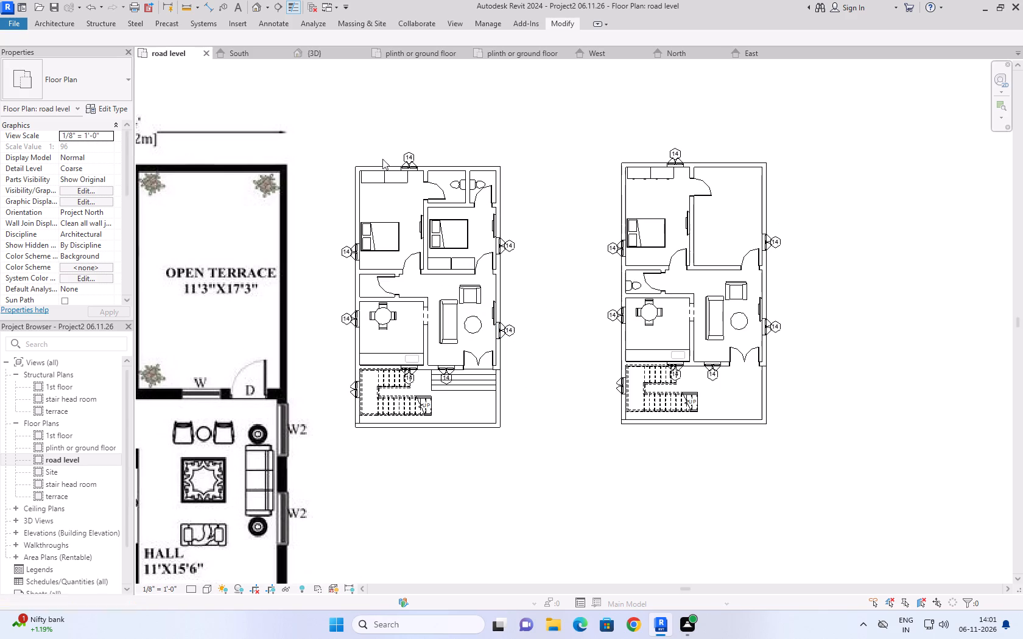
pyautogui.click(582, 330)
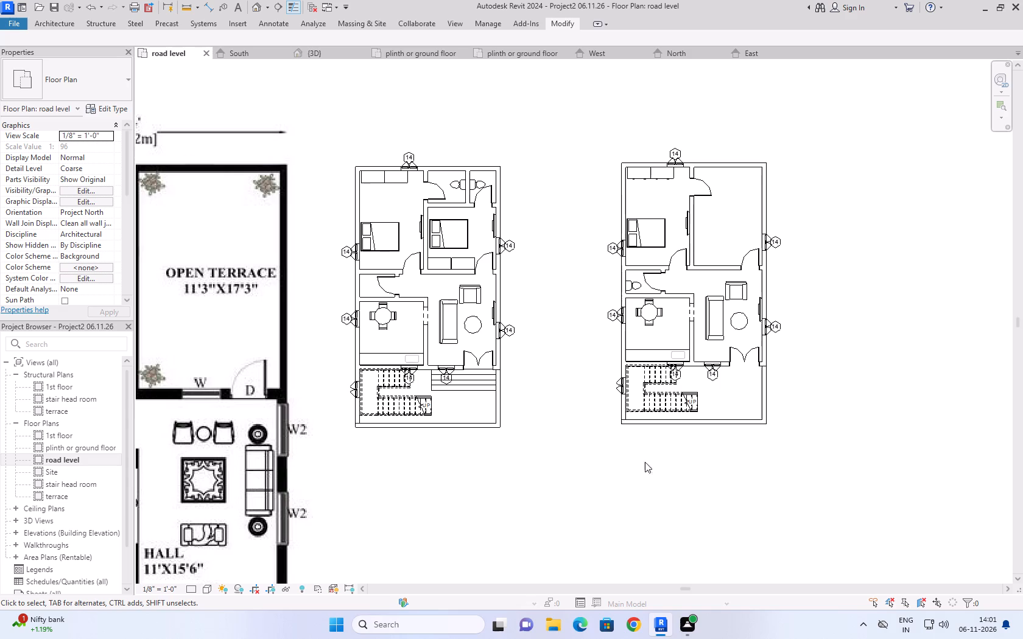
pyautogui.scroll(9, 687, 403)
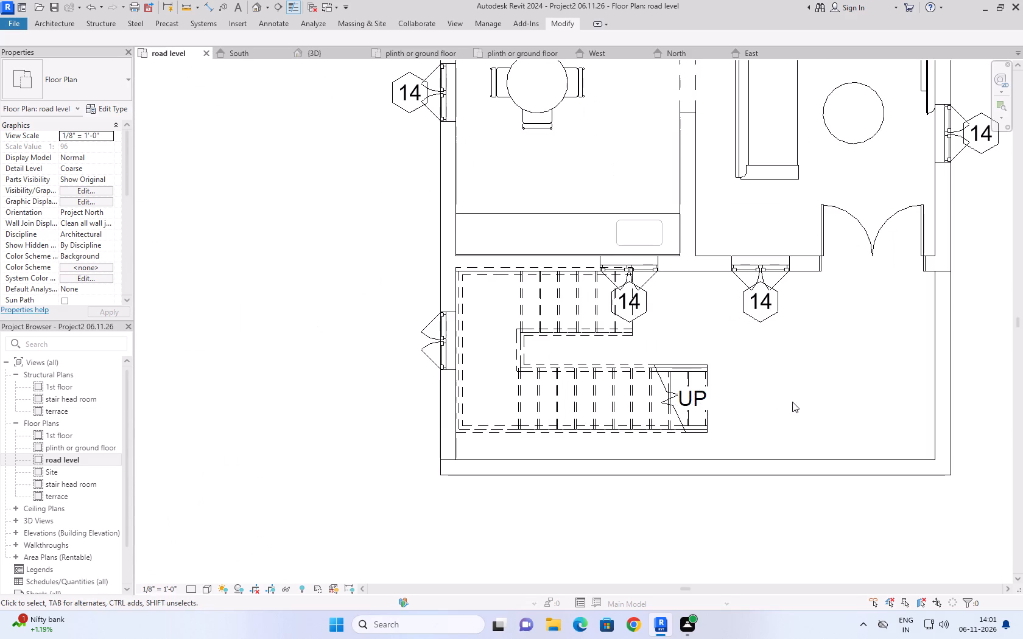
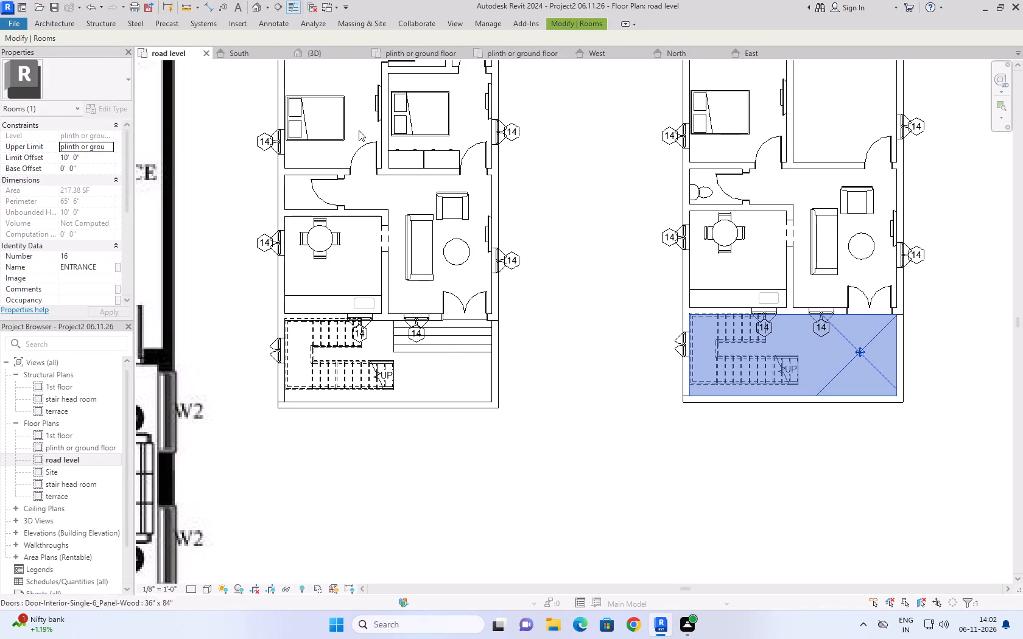
# In the plinth or ground floor plan, delete the entrance, kitchen, master bedroom and living hall rooms from the copied house.
pyautogui.click(412, 51)
pyautogui.scroll(-1, 797, 352)
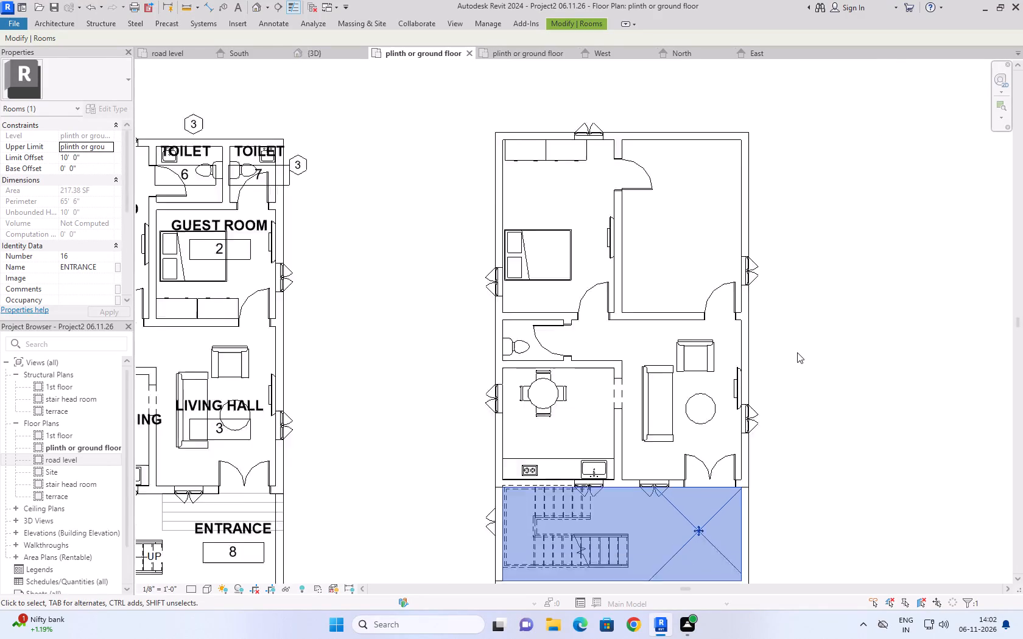
pyautogui.scroll(-4, 797, 352)
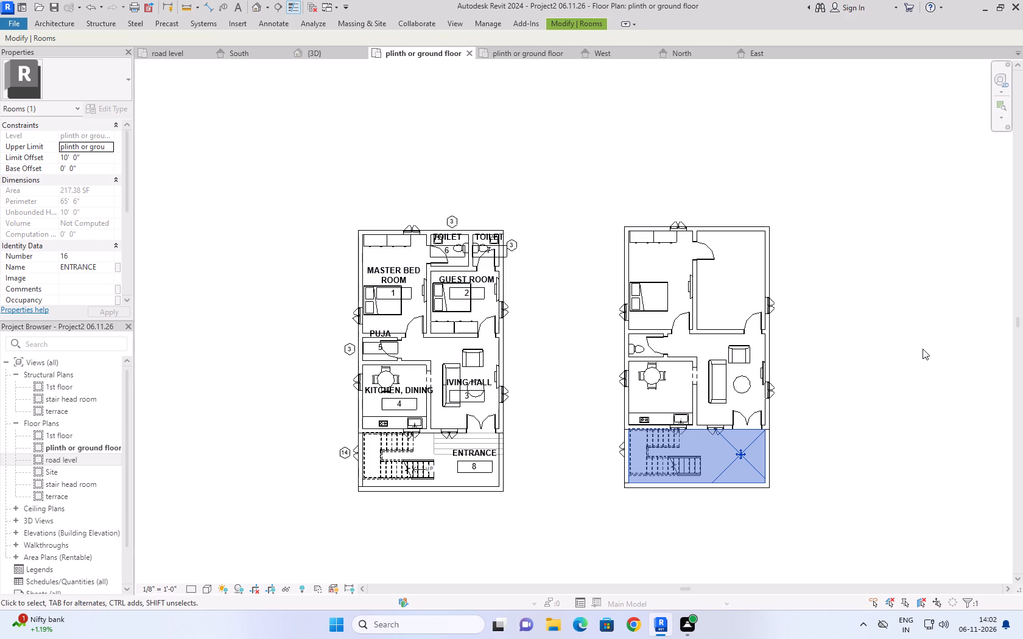
pyautogui.click(916, 393)
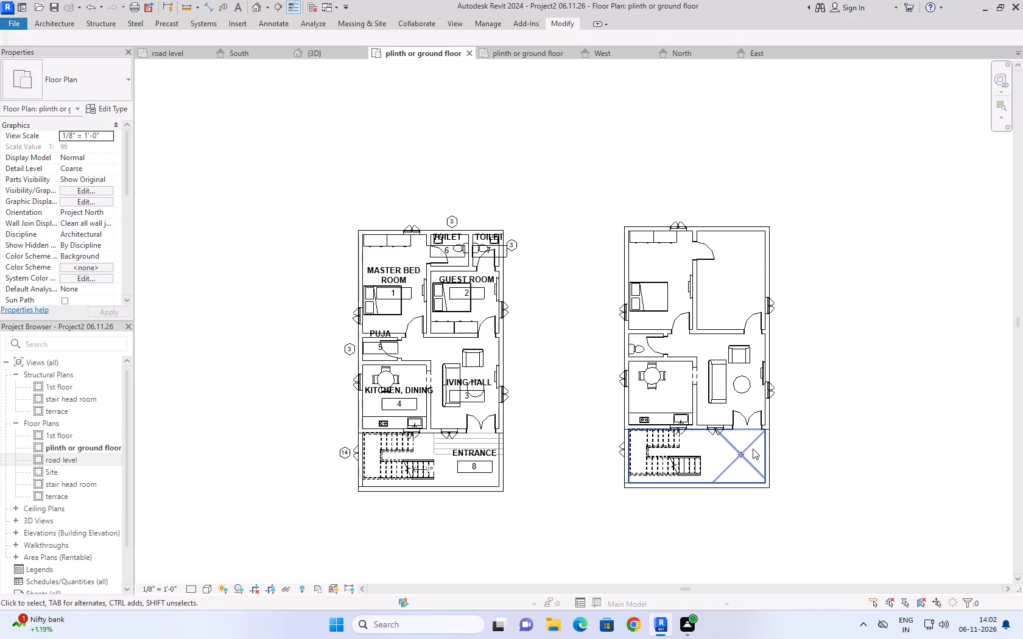
pyautogui.click(751, 449)
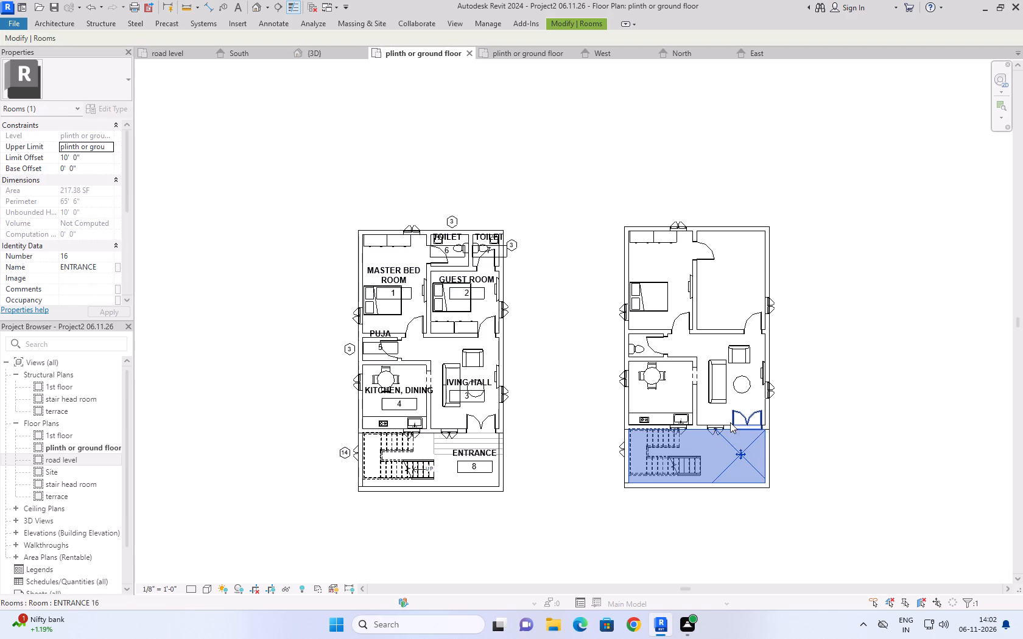
pyautogui.press('Delete')
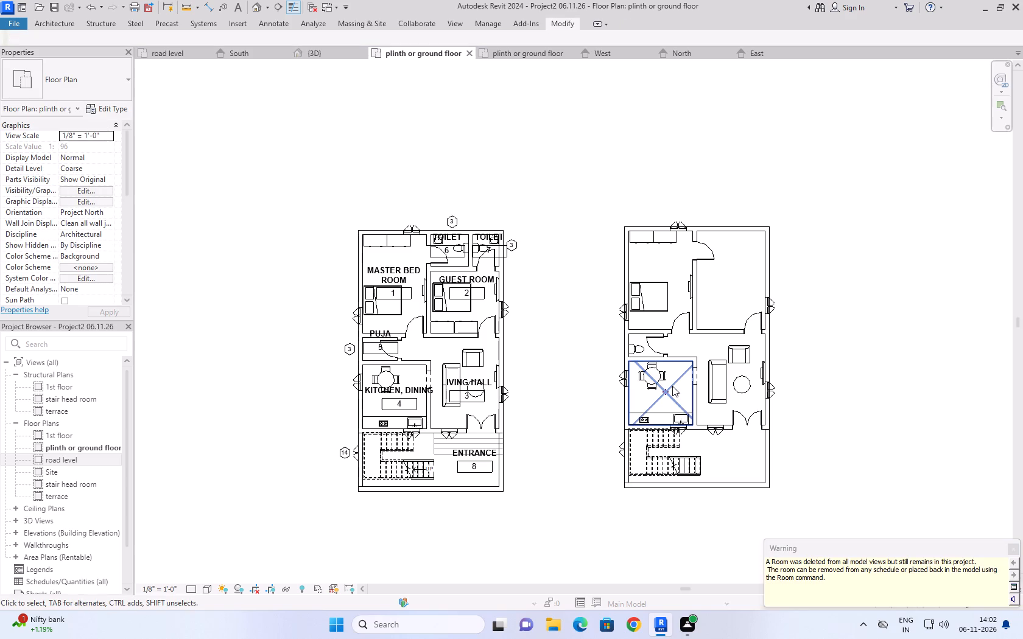
pyautogui.click(672, 386)
pyautogui.press('Delete')
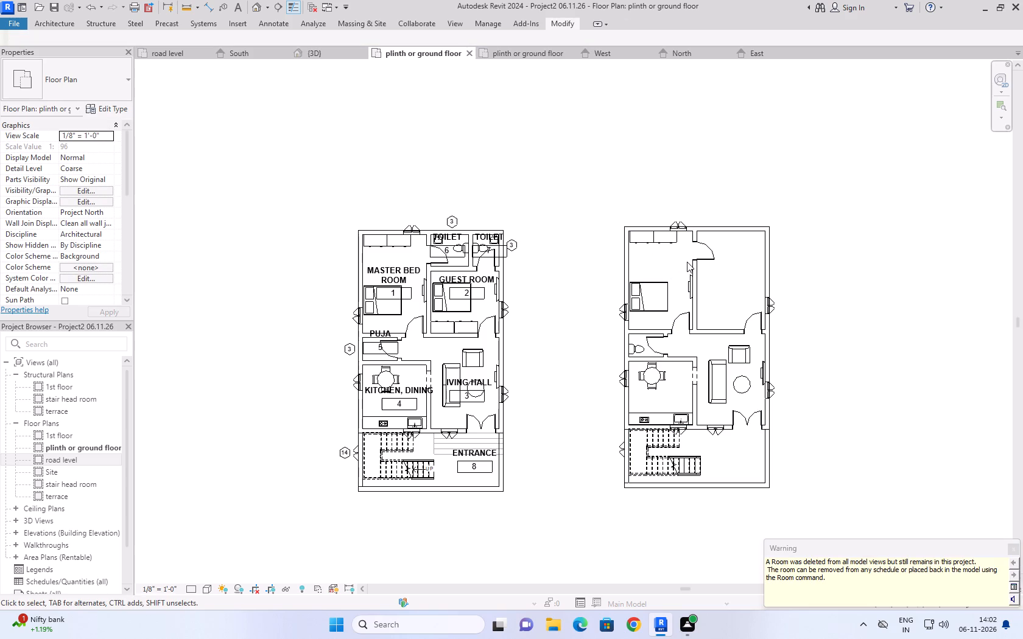
pyautogui.click(665, 261)
pyautogui.press('Delete')
pyautogui.click(747, 400)
pyautogui.press('Delete')
pyautogui.click(603, 257)
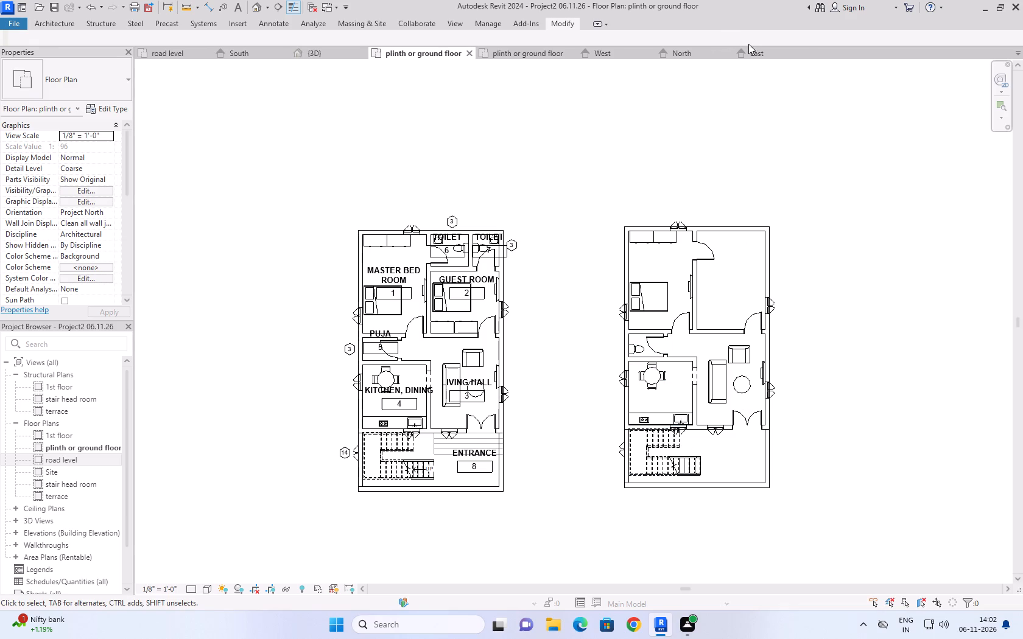
# Close the East, North and West elevation views and the other project's plinth or ground floor plan.
pyautogui.click(804, 53)
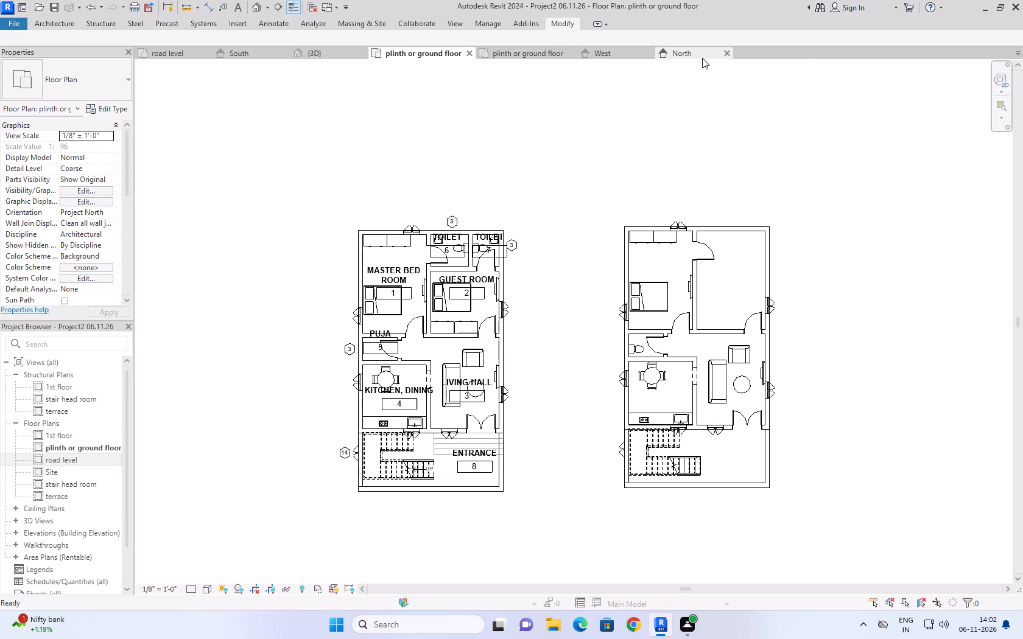
pyautogui.click(729, 54)
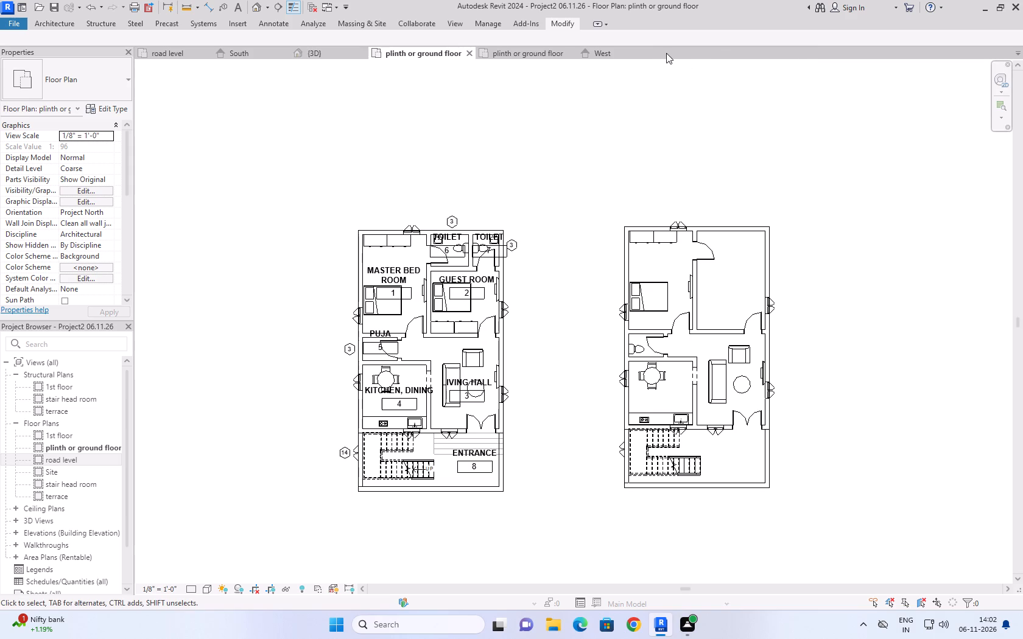
pyautogui.click(647, 53)
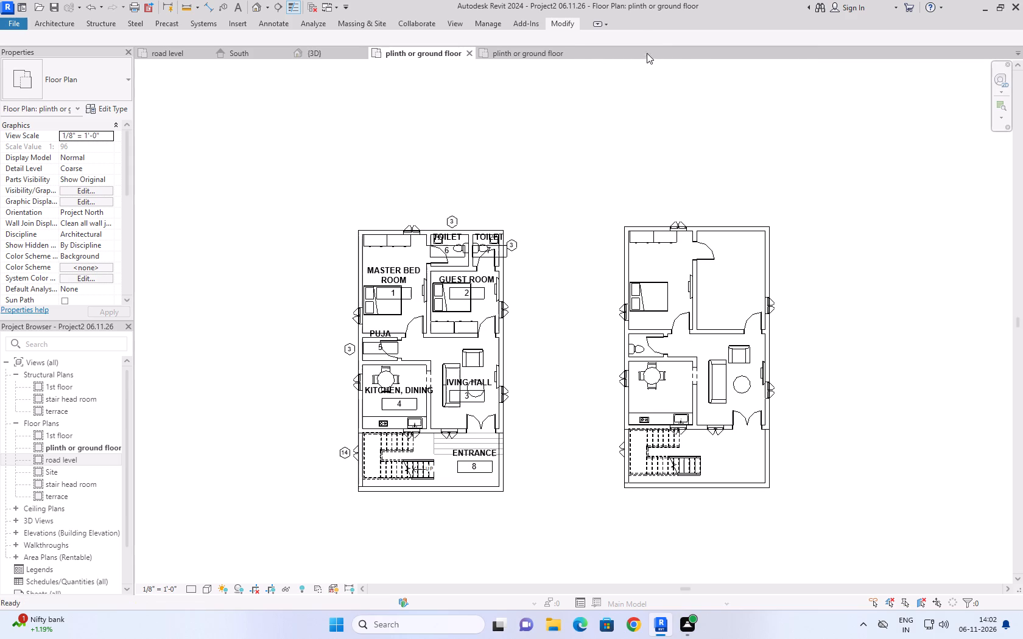
pyautogui.click(562, 54)
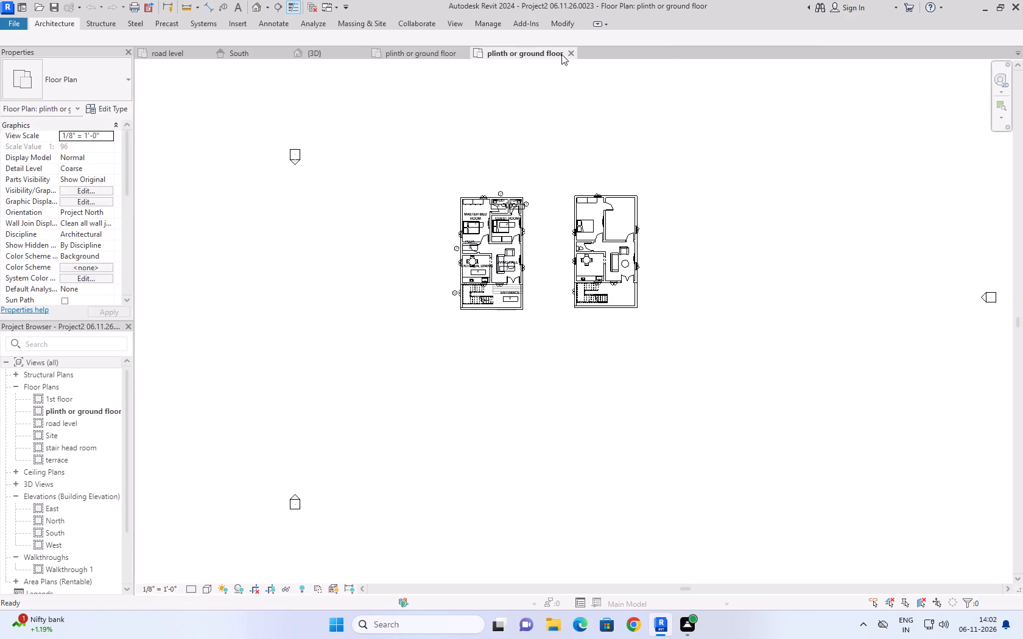
pyautogui.click(432, 54)
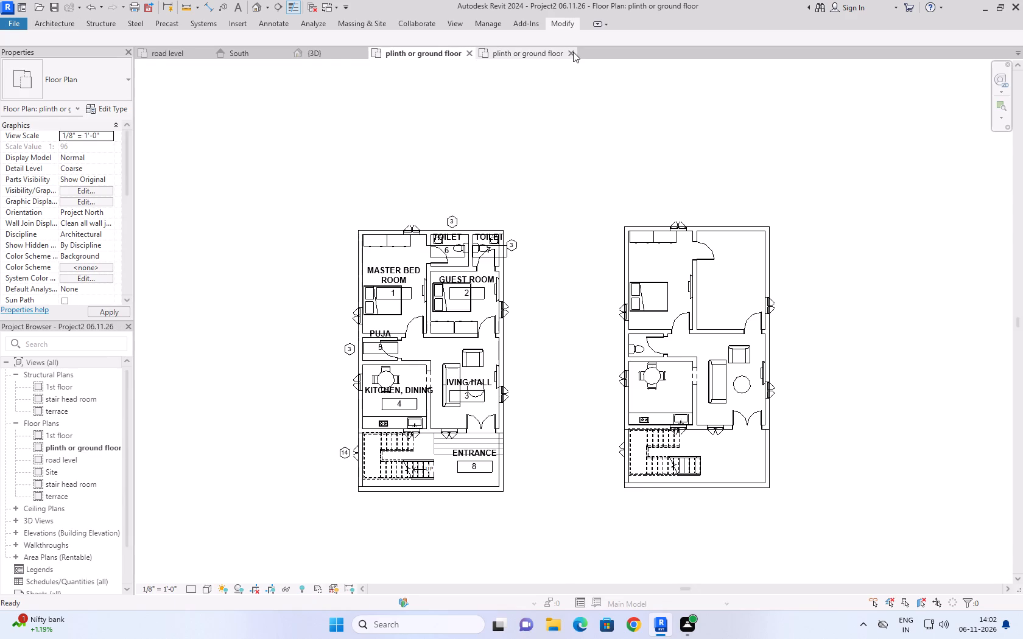
pyautogui.click(573, 52)
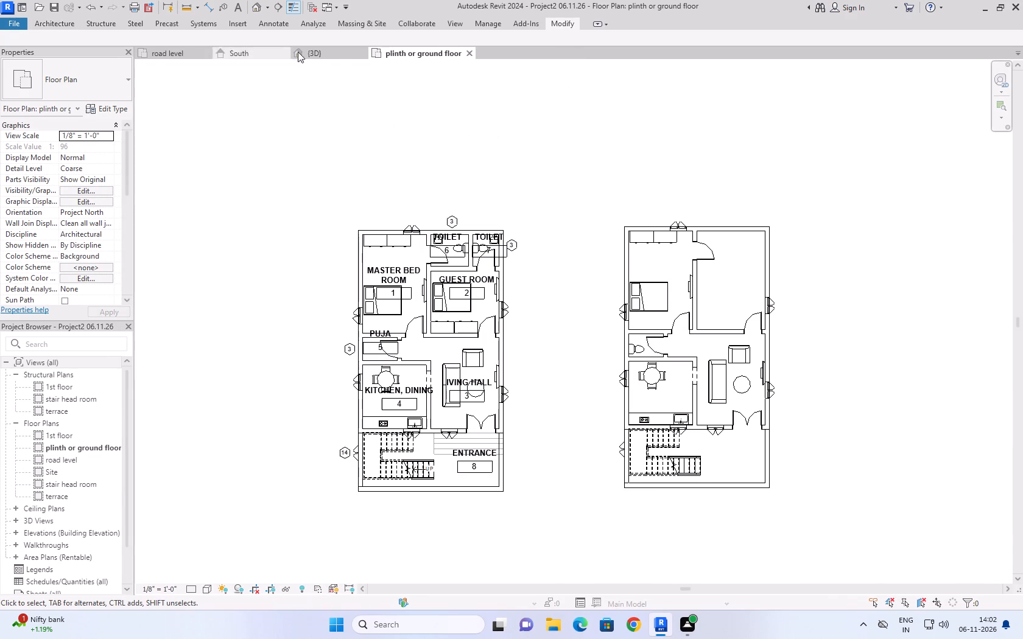
# Examine the copied house in the 3D view from several angles, focusing on the outer walls around the open terrace area.
pyautogui.click(192, 55)
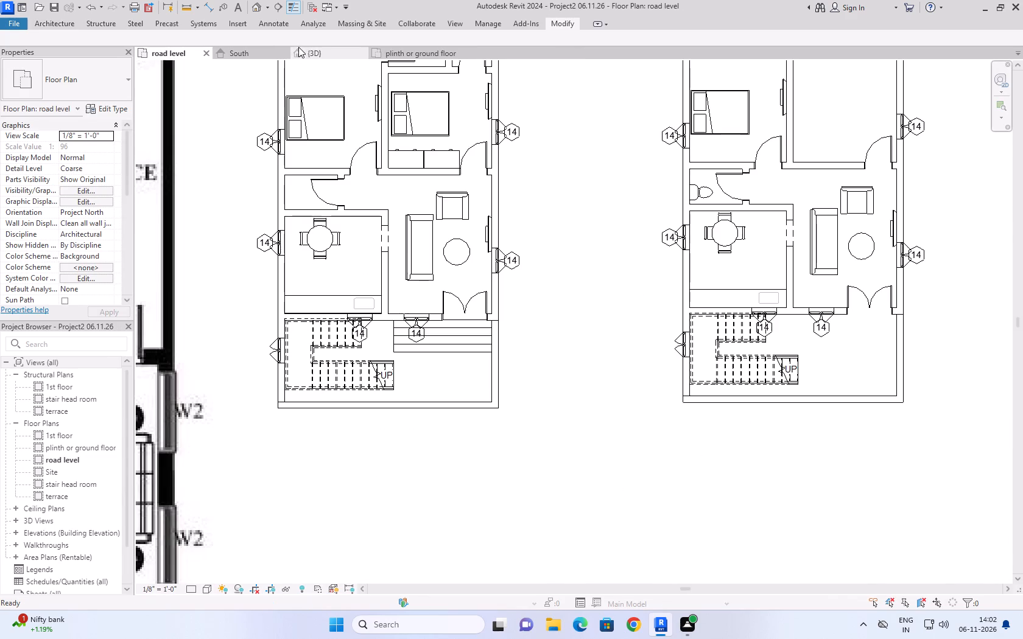
pyautogui.click(305, 49)
pyautogui.click(613, 341)
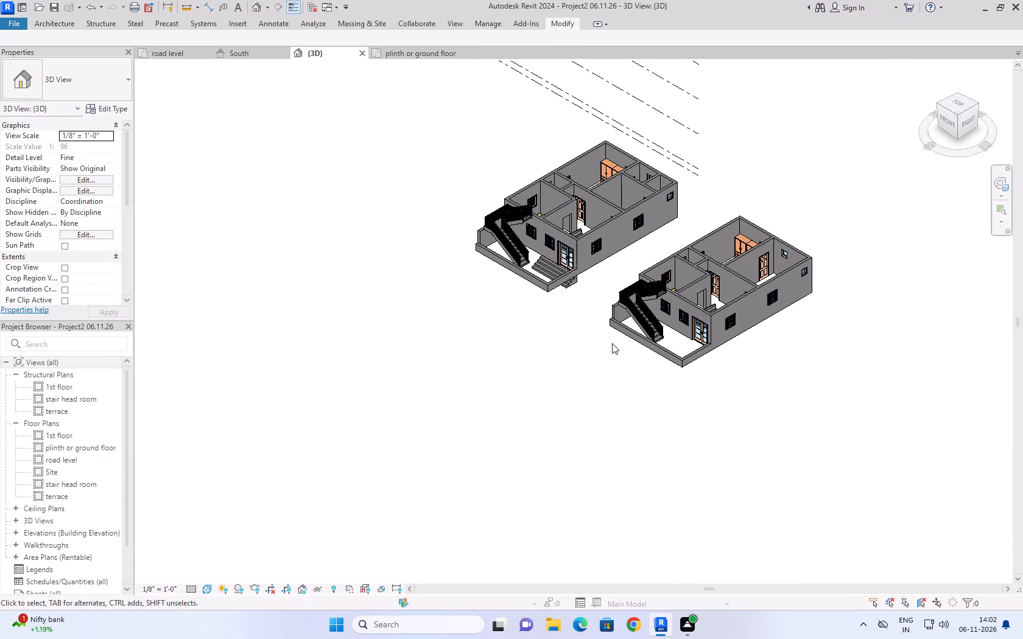
pyautogui.scroll(7, 726, 229)
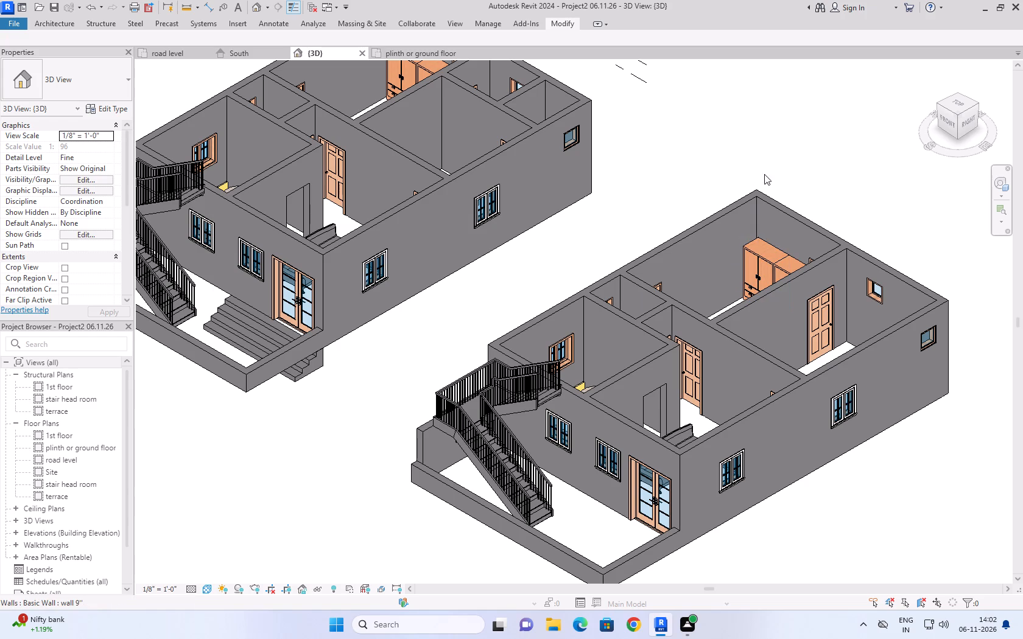
pyautogui.keyDown('shift'); pyautogui.moveTo(799, 155); pyautogui.dragTo(798, 294, button='middle'); pyautogui.keyUp('shift')
pyautogui.scroll(1, 808, 413)
pyautogui.moveTo(808, 413); pyautogui.dragTo(762, 212, button='middle')
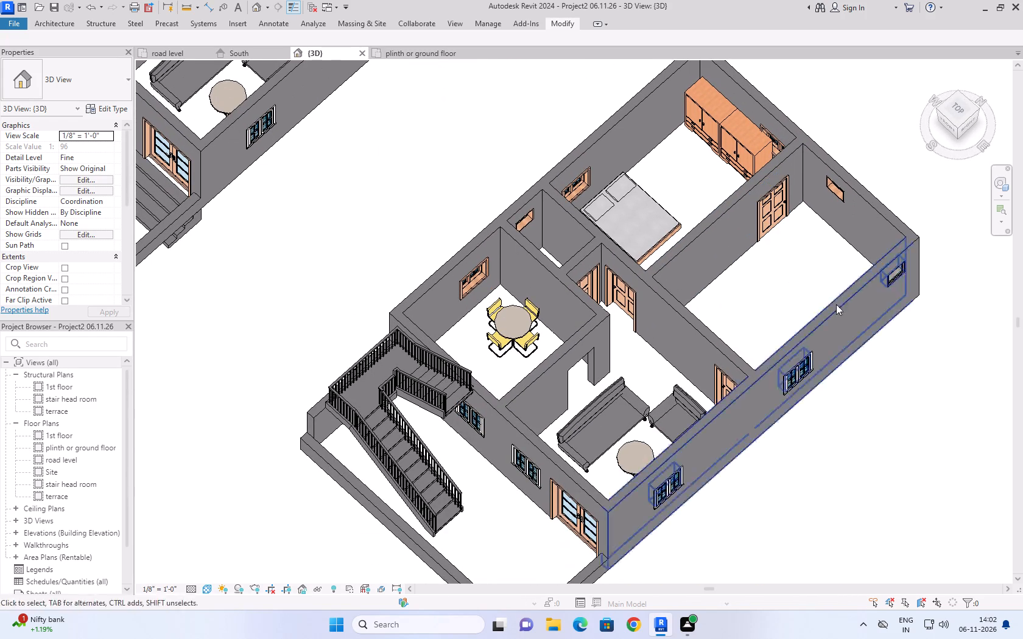
pyautogui.keyDown('shift'); pyautogui.moveTo(886, 401); pyautogui.dragTo(820, 306, button='middle'); pyautogui.keyUp('shift')
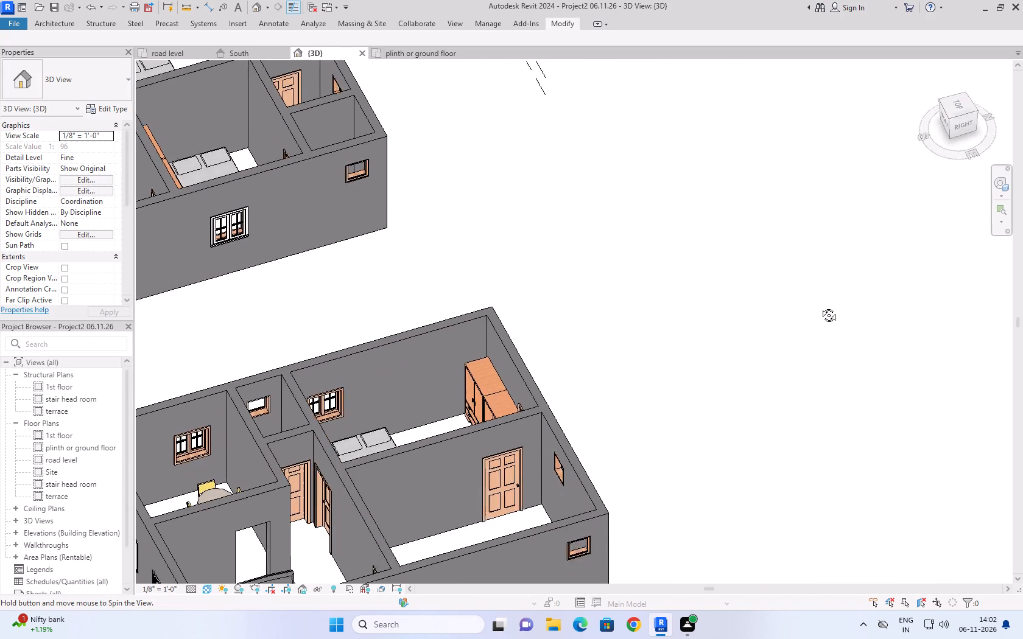
pyautogui.keyDown('shift'); pyautogui.moveTo(820, 306); pyautogui.dragTo(821, 282, button='middle'); pyautogui.keyUp('shift')
# In the plinth or ground floor plan, split the copied house's north outer wall at the terrace-side face of the bedroom partition.
pyautogui.click(413, 54)
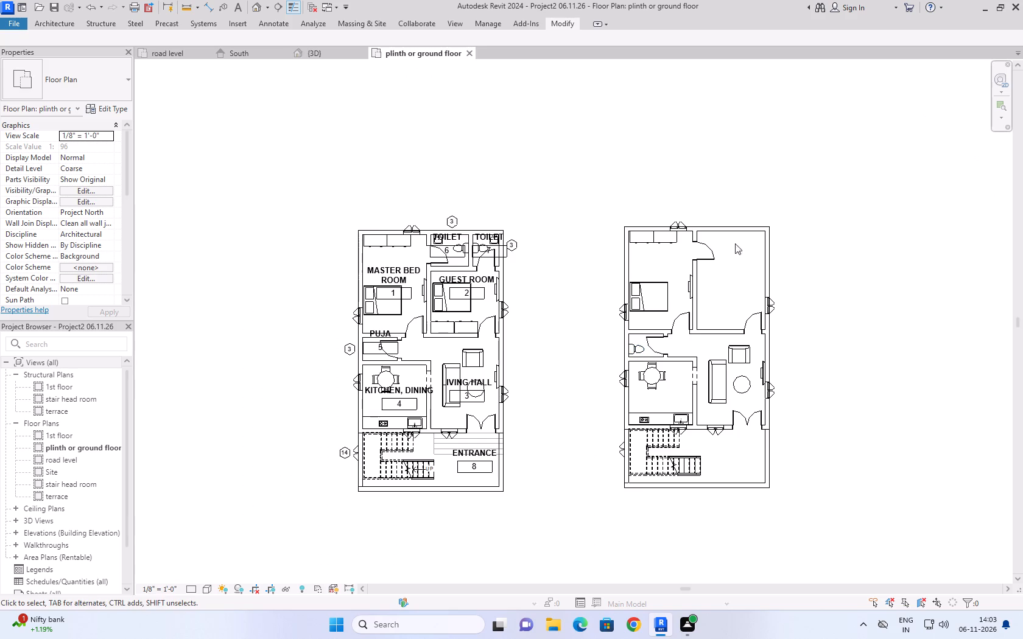
pyautogui.scroll(8, 751, 221)
pyautogui.click(666, 196)
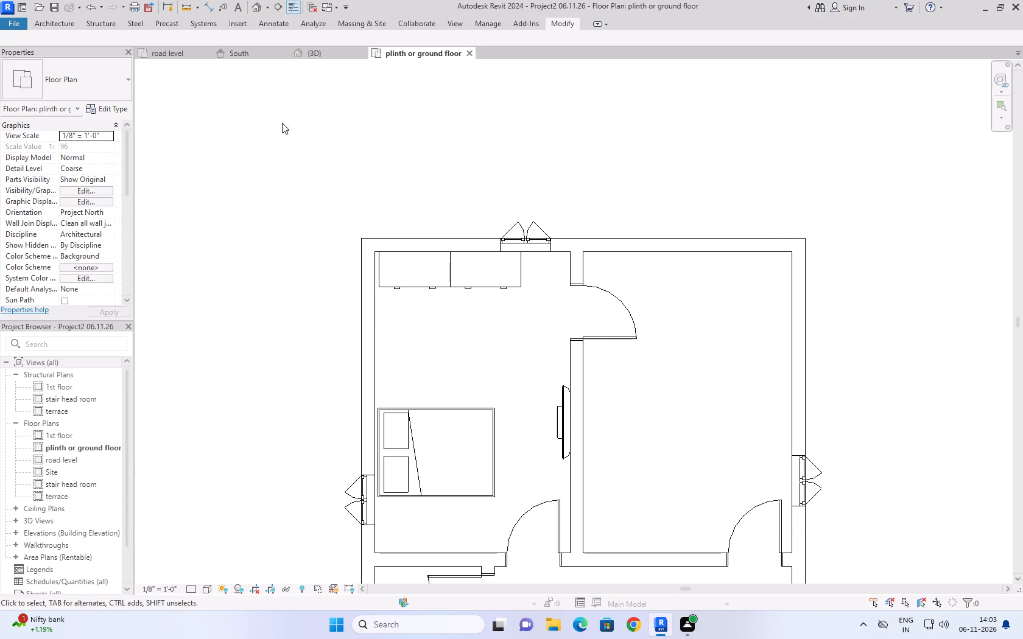
pyautogui.click(63, 21)
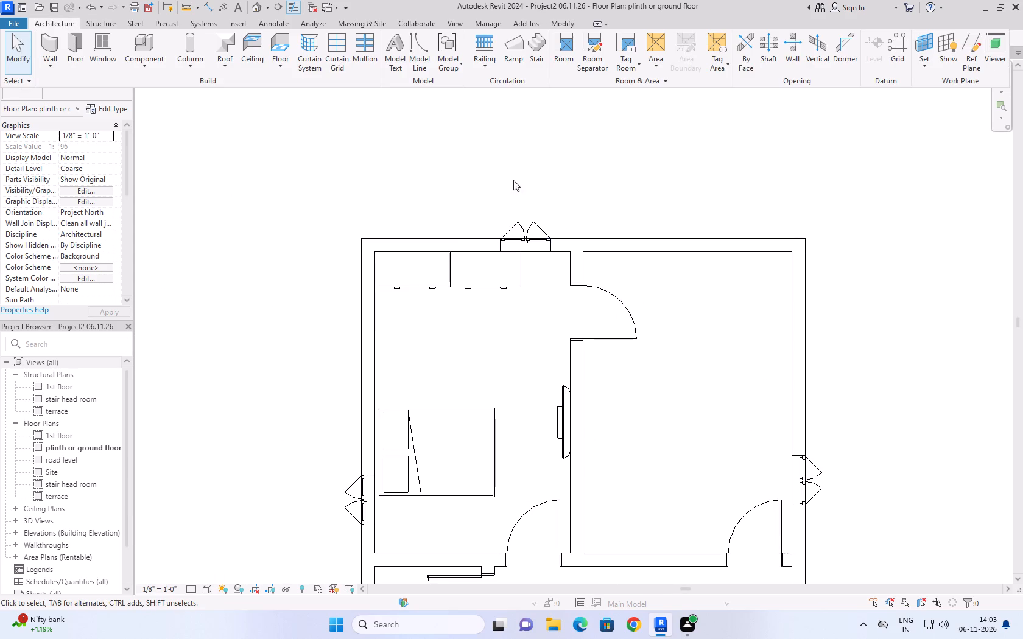
pyautogui.click(521, 166)
pyautogui.click(564, 19)
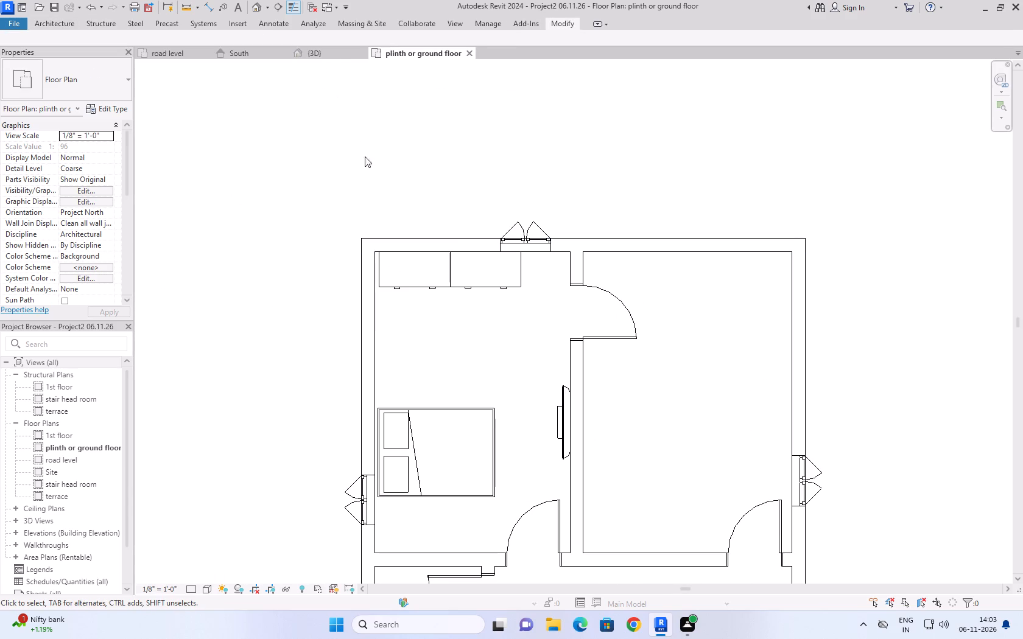
pyautogui.click(596, 23)
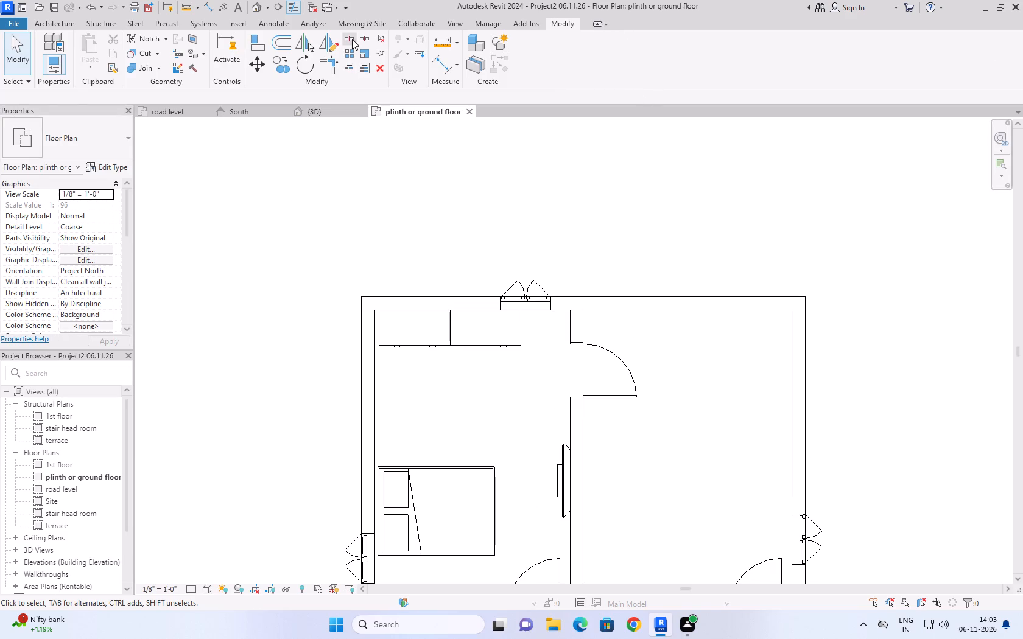
pyautogui.click(352, 39)
pyautogui.scroll(4, 600, 302)
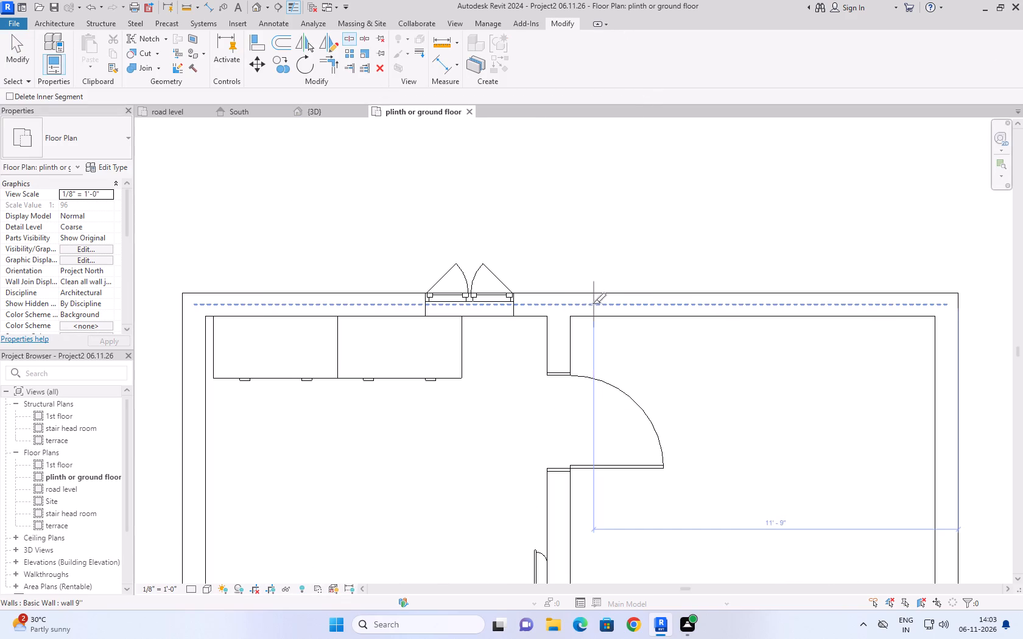
pyautogui.scroll(10, 569, 306)
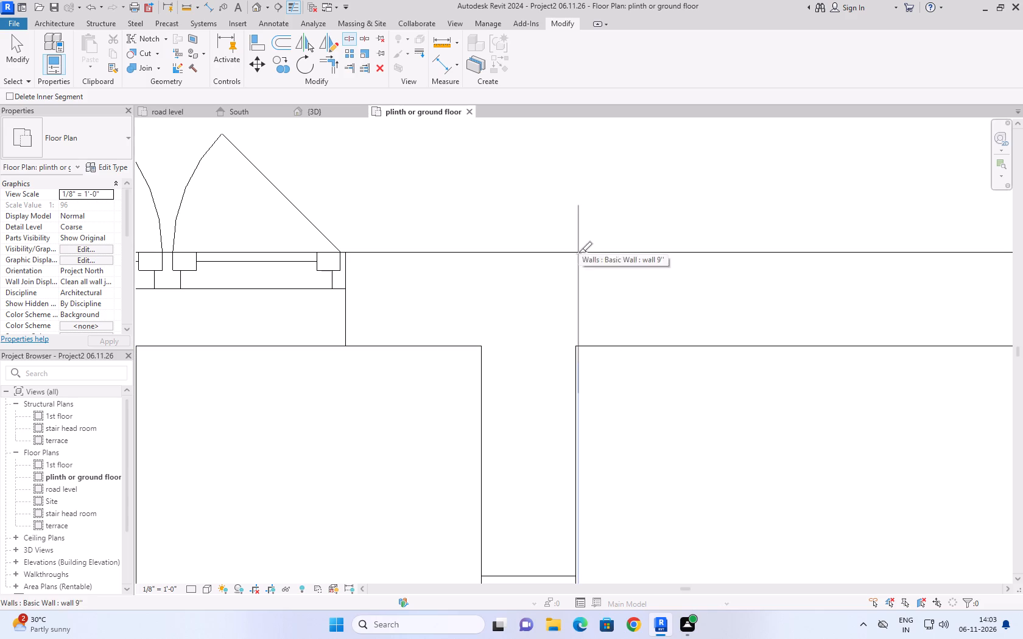
pyautogui.click(575, 253)
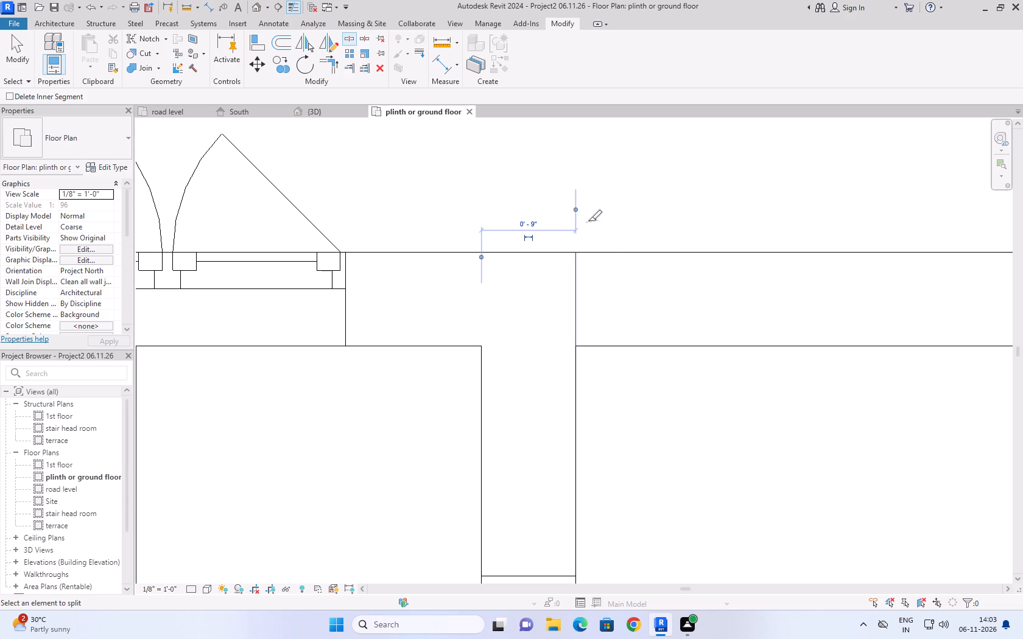
# Split the copied house's east outer wall at the terrace-side face of the wall between the open terrace and living hall.
pyautogui.scroll(-20, 603, 208)
pyautogui.scroll(-1, 603, 208)
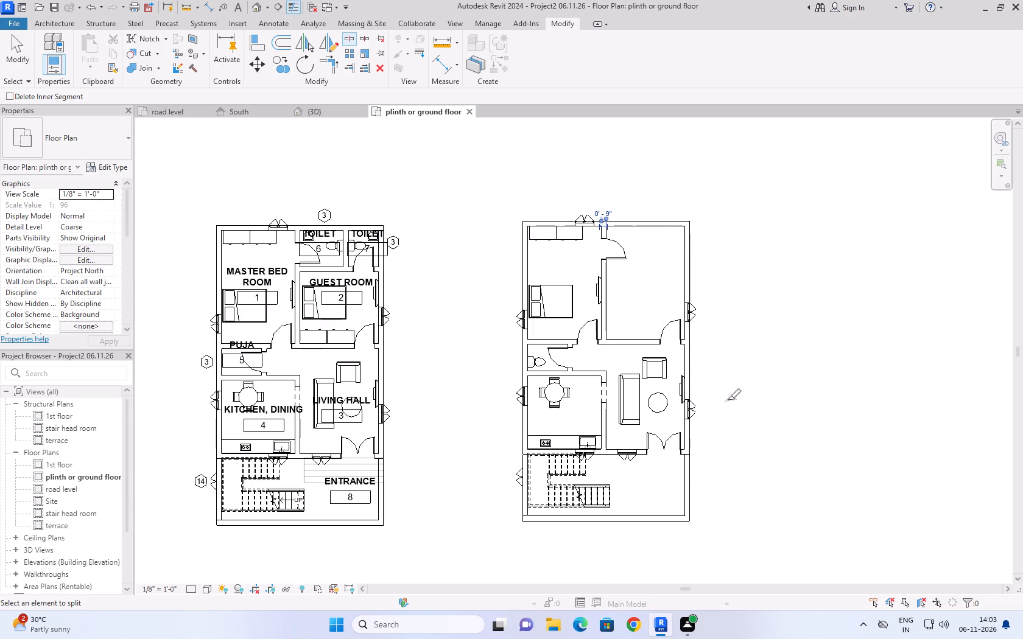
pyautogui.scroll(8, 727, 400)
pyautogui.scroll(-8, 729, 397)
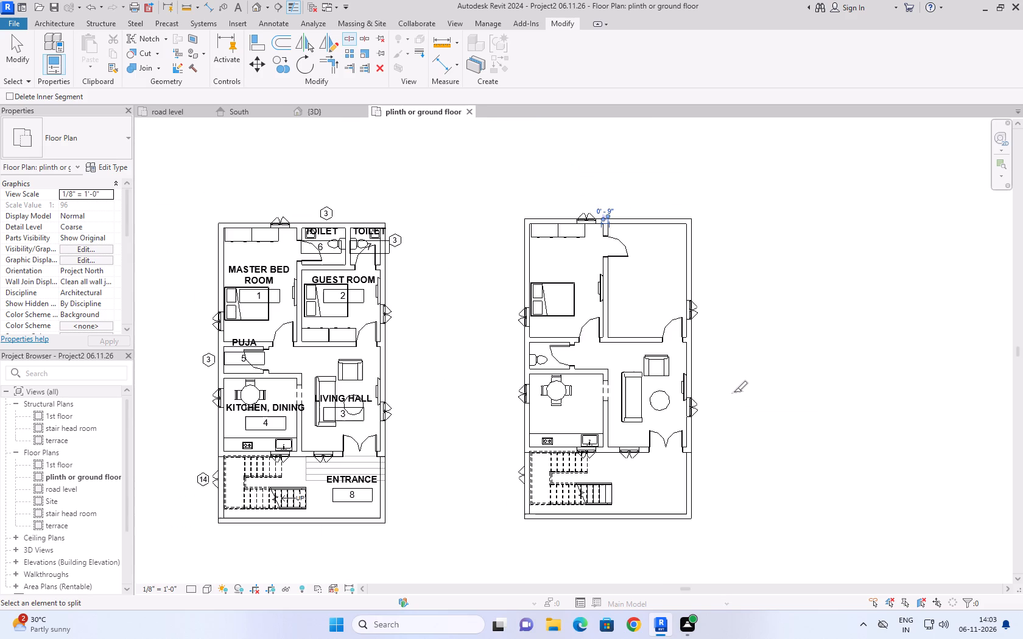
pyautogui.scroll(9, 690, 337)
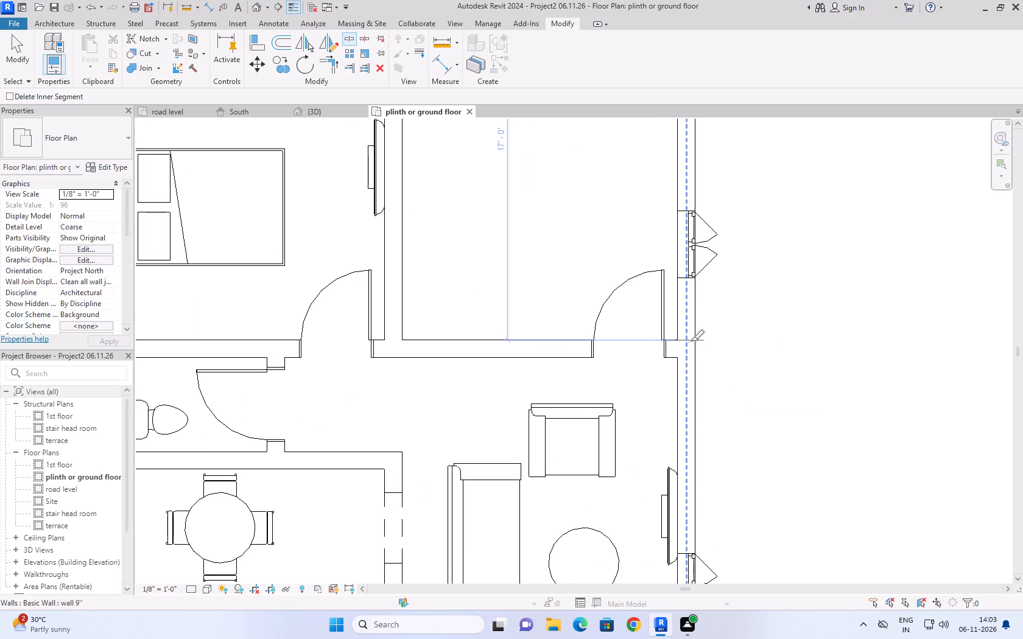
pyautogui.scroll(6, 691, 341)
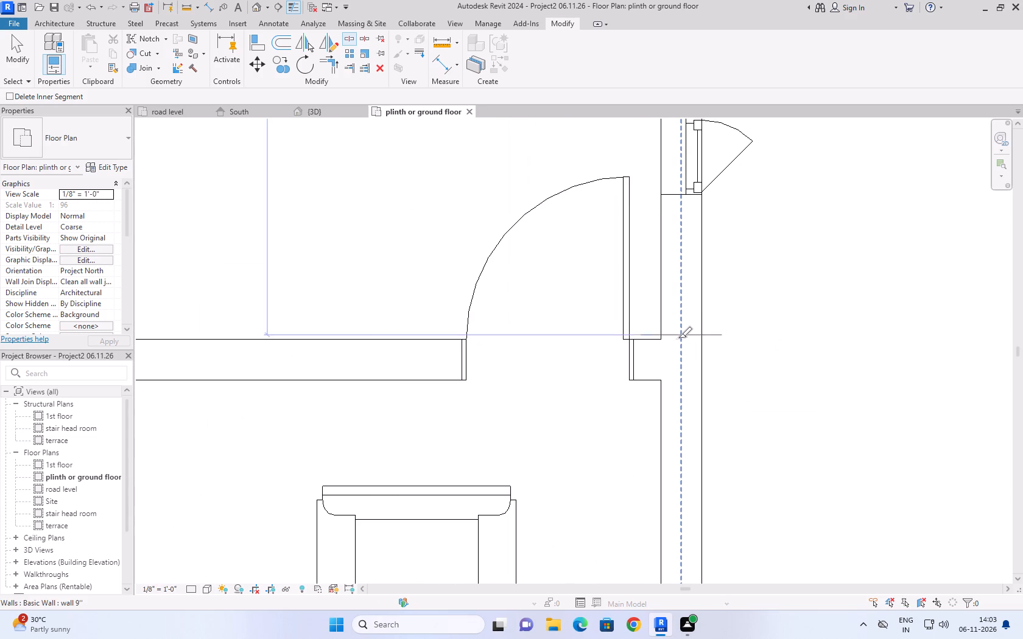
pyautogui.click(678, 338)
pyautogui.scroll(-10, 770, 293)
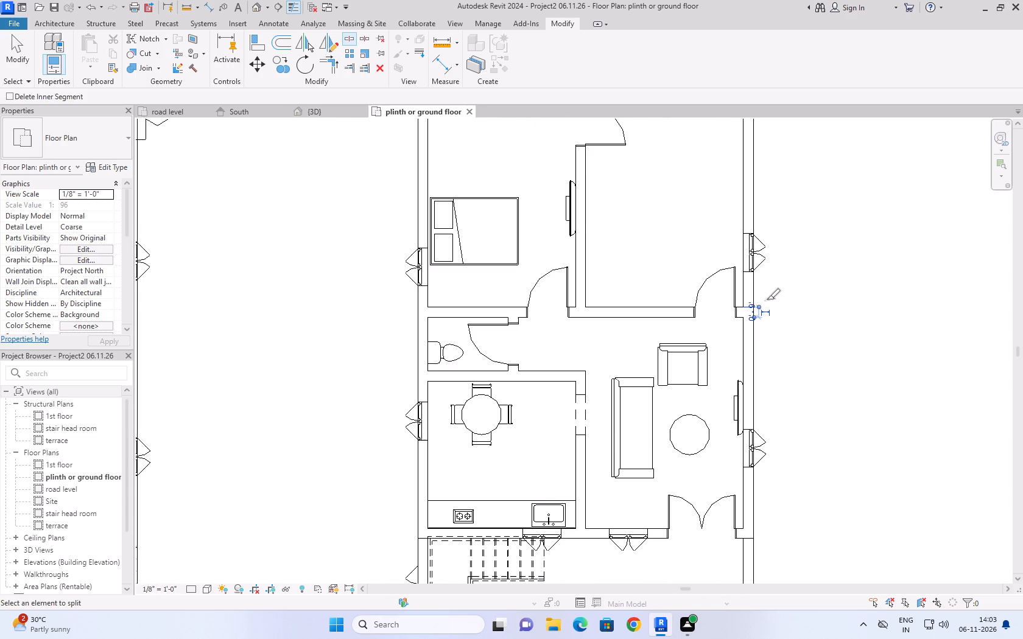
pyautogui.press('Escape')
pyautogui.scroll(-8, 767, 307)
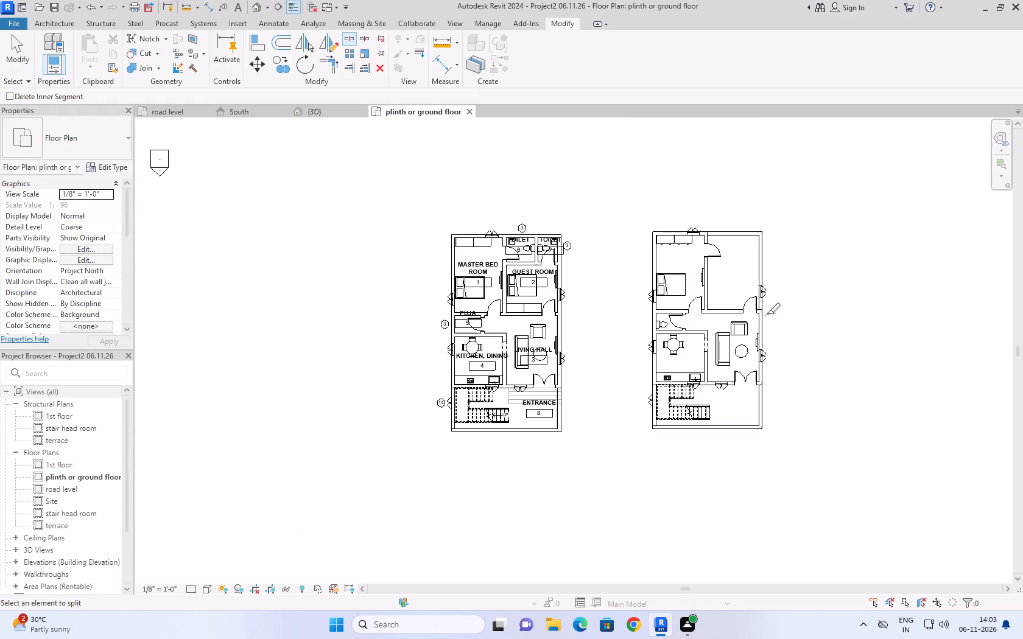
pyautogui.press('Escape')
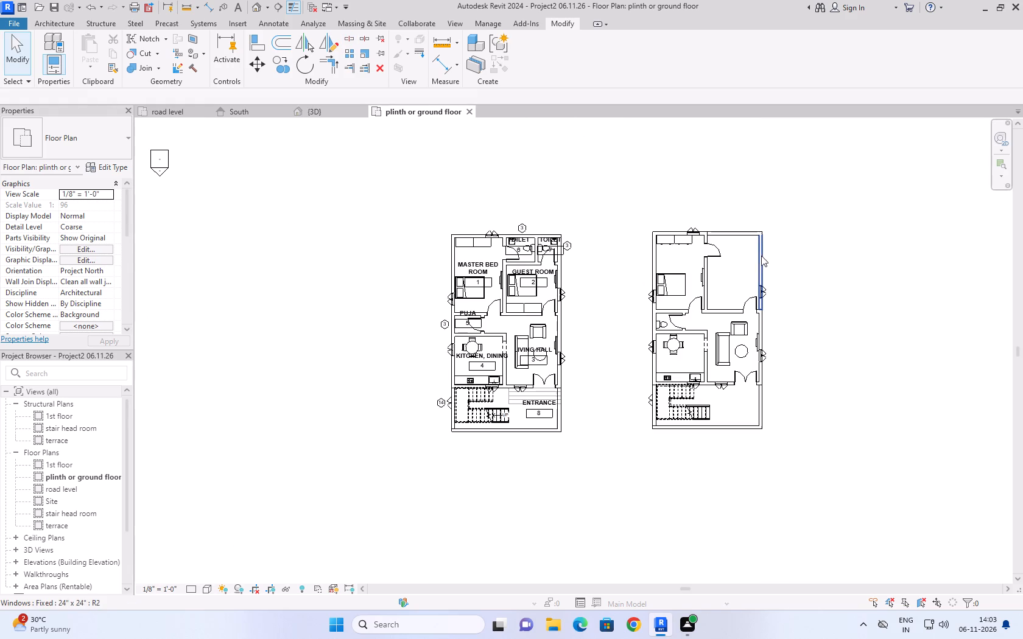
# Set the open terrace's north and east outer walls to unconnected tops with 3' 6" height, deleting the window instances that no longer fit.
pyautogui.click(761, 265)
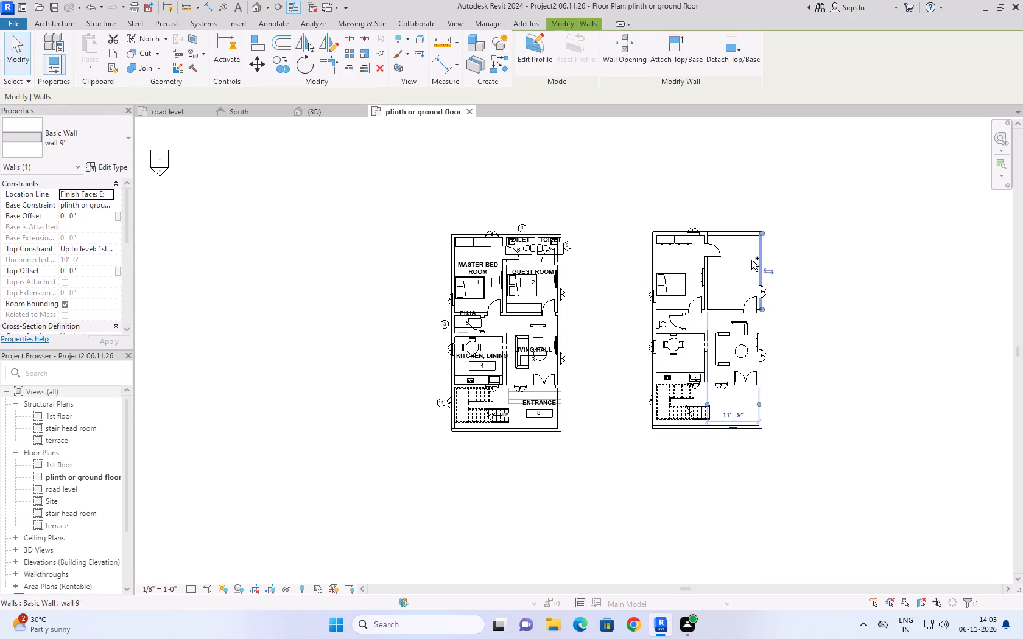
pyautogui.keyDown('ctrl'); pyautogui.click(730, 231); pyautogui.keyUp('ctrl')
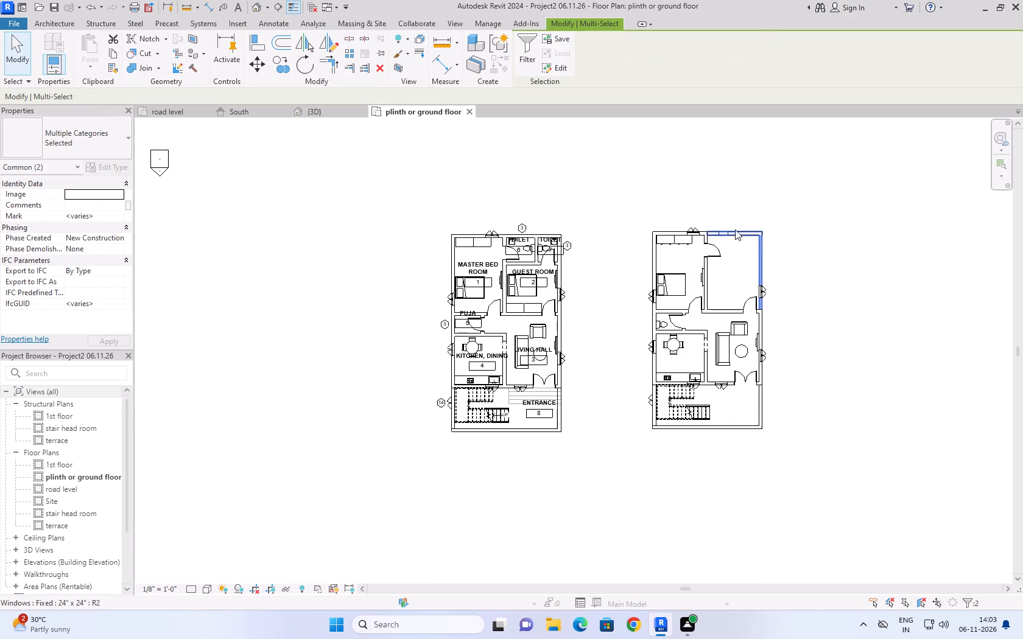
pyautogui.click(758, 211)
pyautogui.click(744, 236)
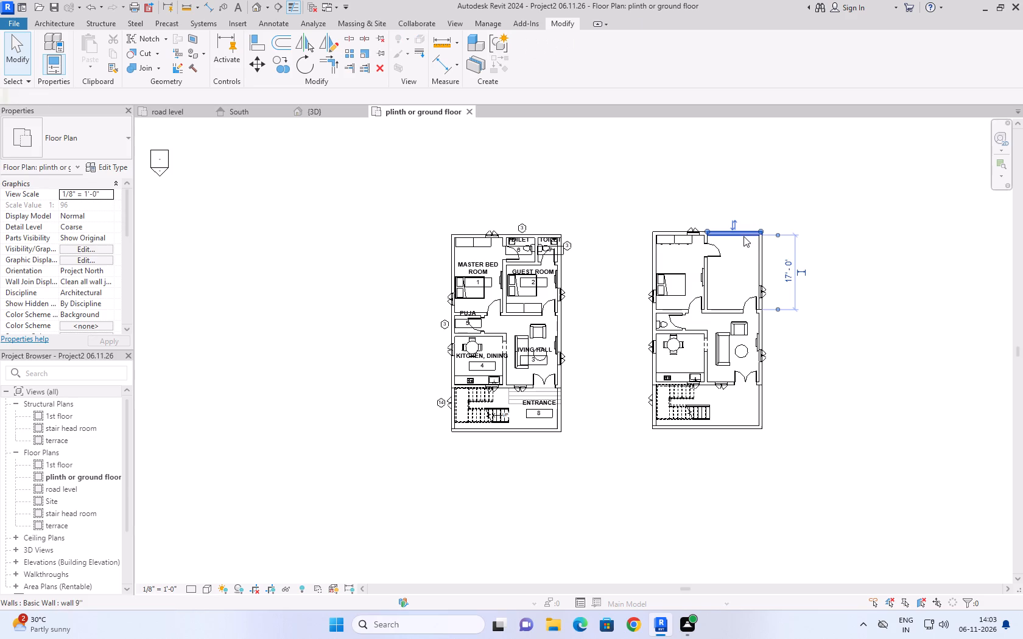
pyautogui.keyDown('ctrl'); pyautogui.click(763, 252); pyautogui.keyUp('ctrl')
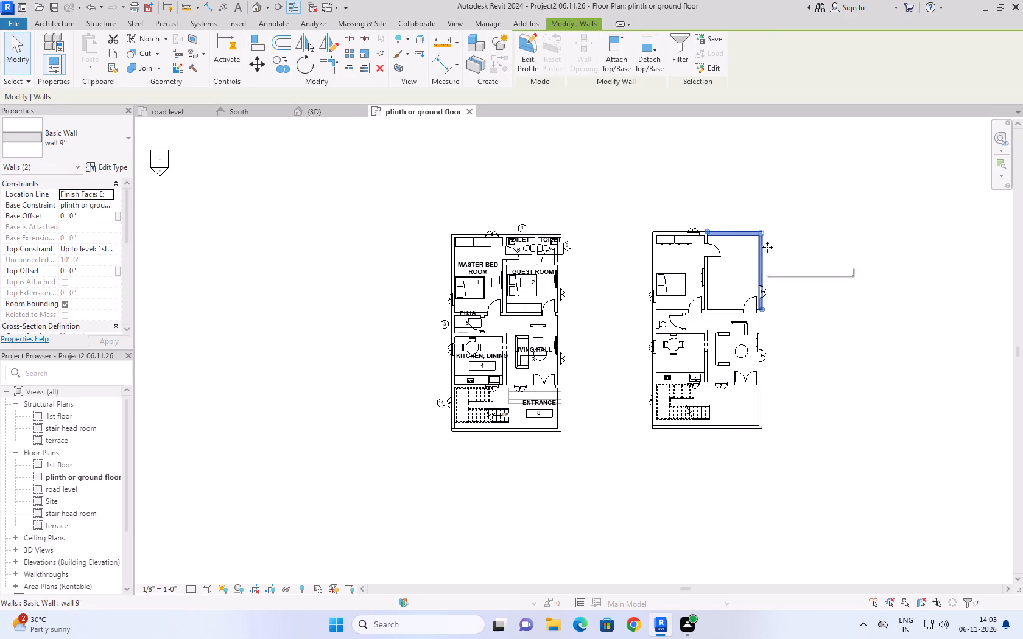
pyautogui.click(113, 245)
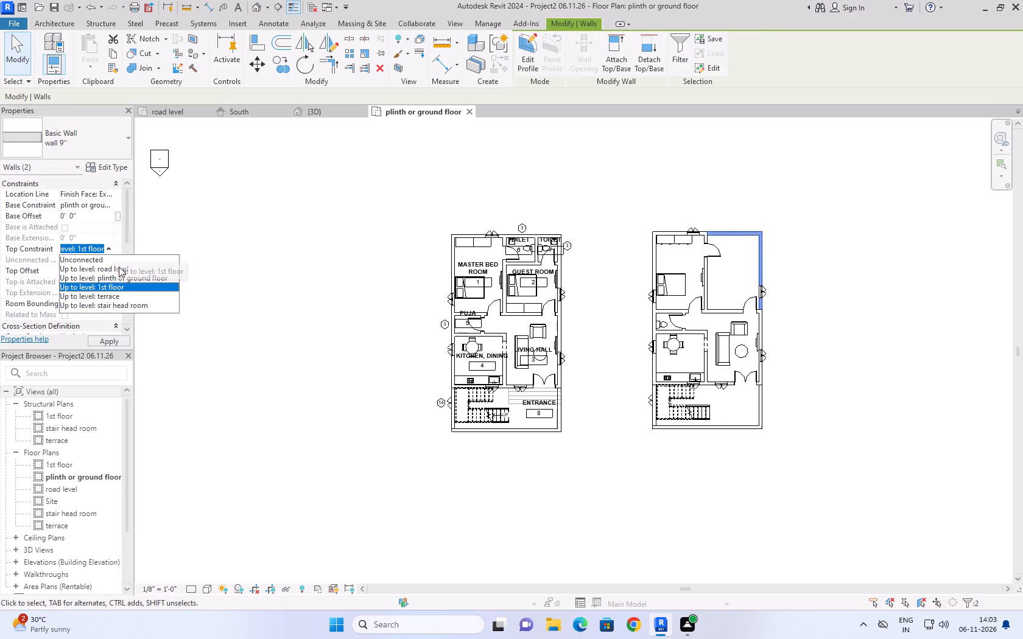
pyautogui.click(116, 259)
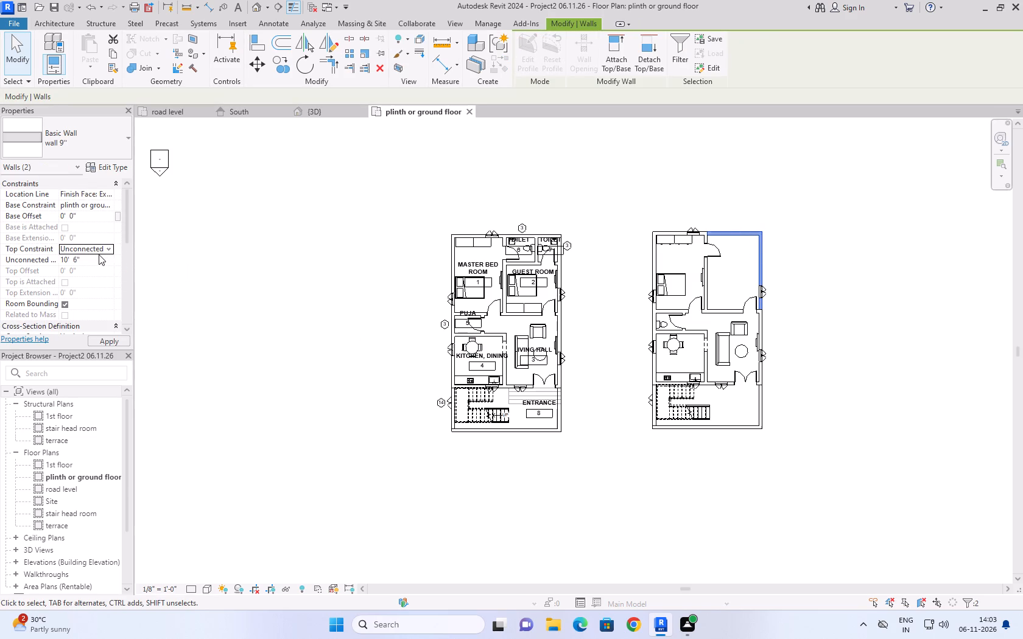
pyautogui.click(99, 257)
pyautogui.write("3'6''")
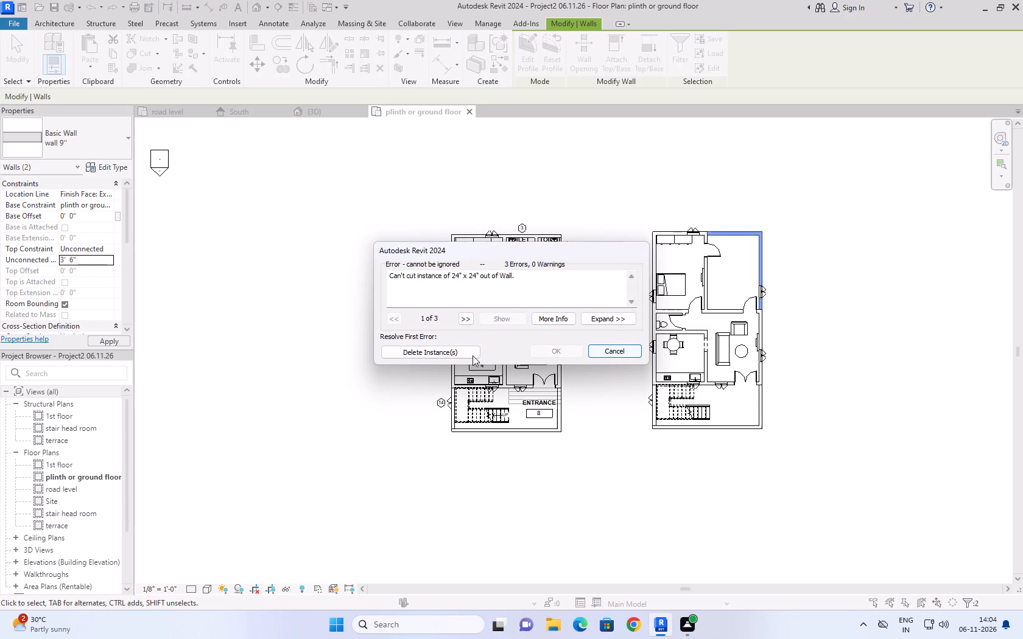
pyautogui.click(431, 355)
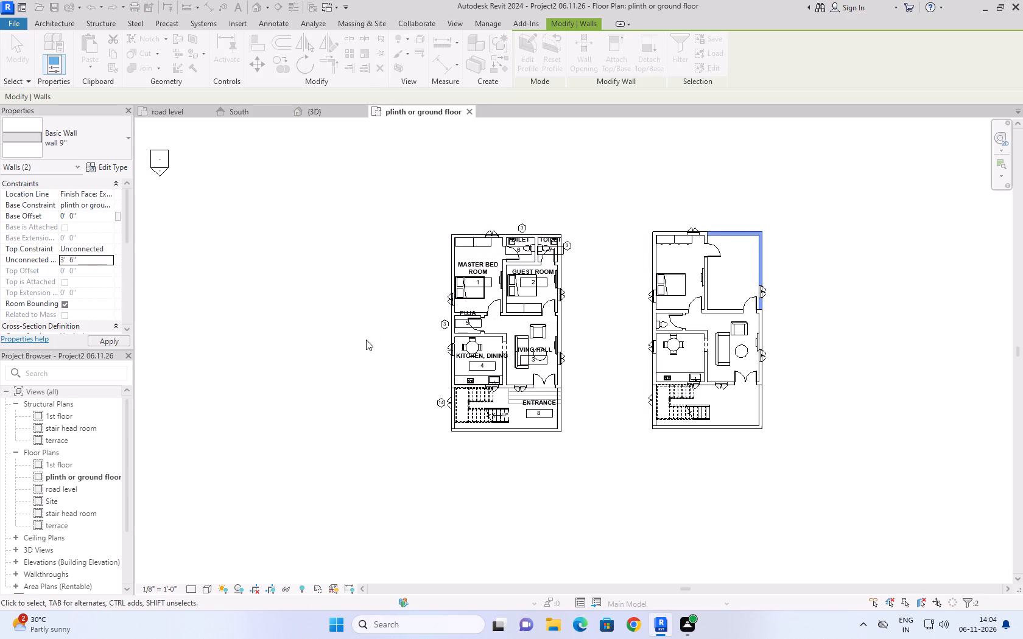
pyautogui.click(366, 340)
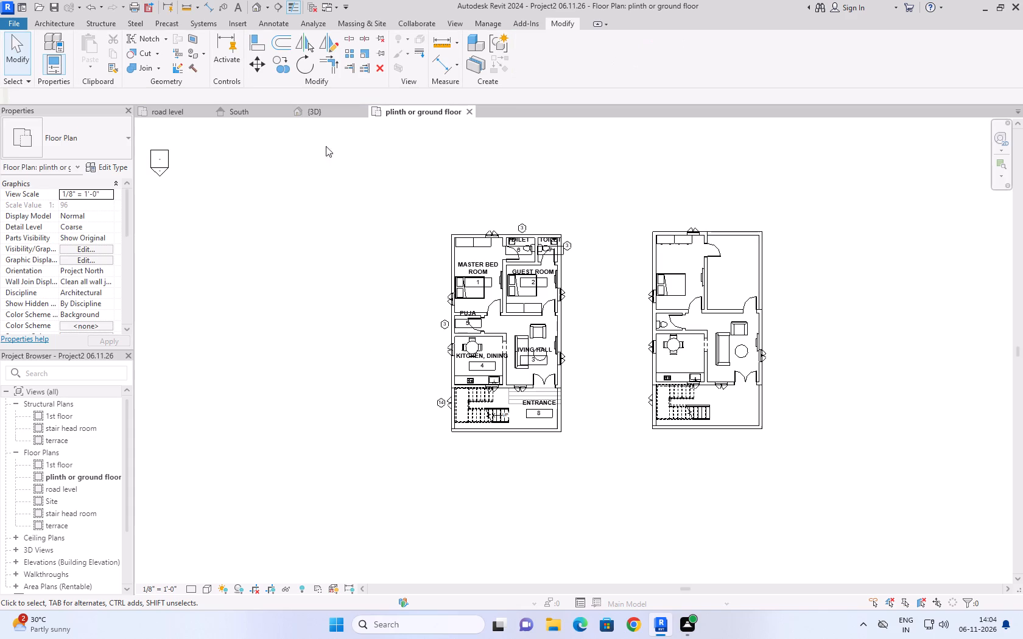
# Check the open terrace's two outer walls in 3D and reduce their unconnected height to 1' 0" in the plinth or ground floor plan.
pyautogui.click(315, 112)
pyautogui.scroll(-3, 681, 293)
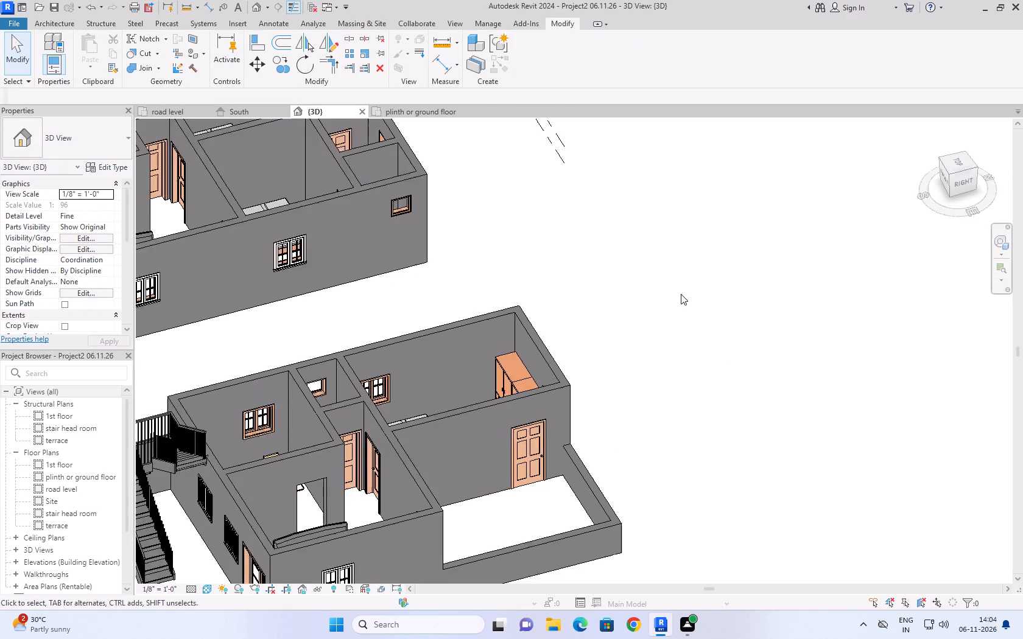
pyautogui.scroll(-3, 681, 295)
pyautogui.click(642, 478)
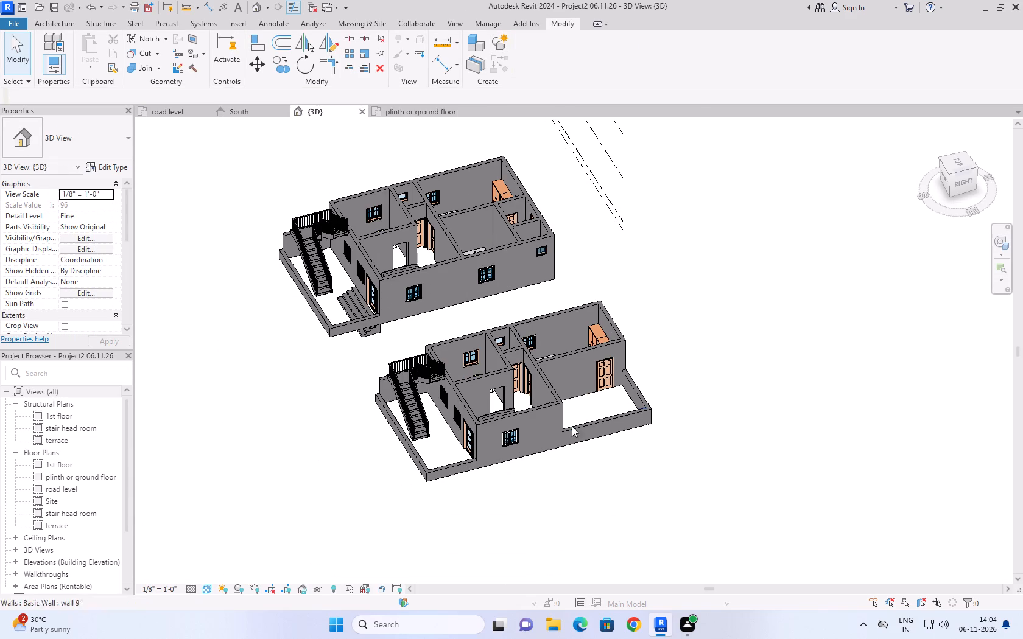
pyautogui.scroll(4, 563, 418)
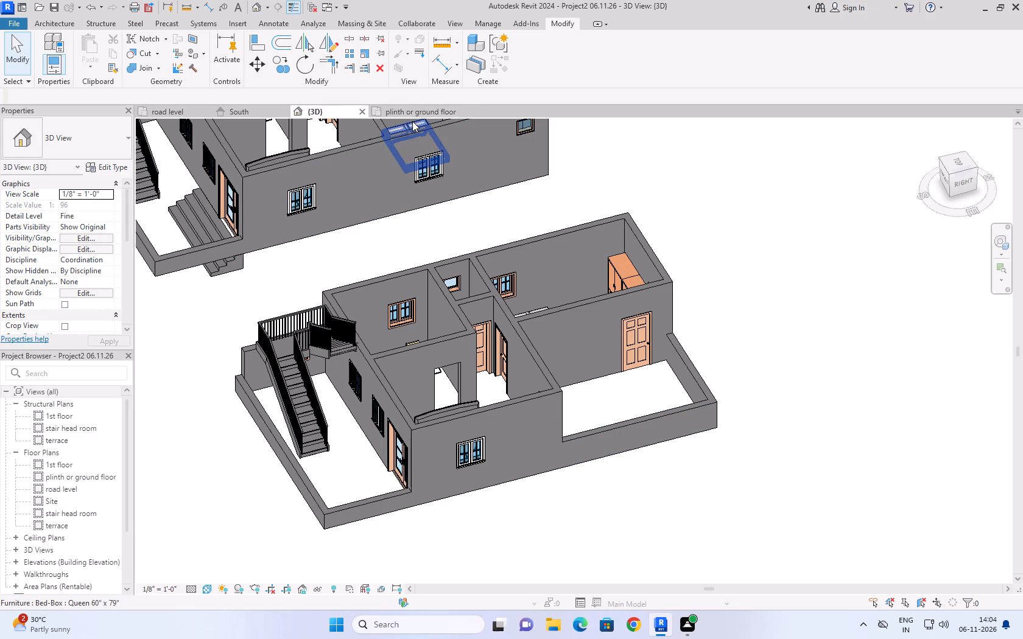
pyautogui.click(402, 108)
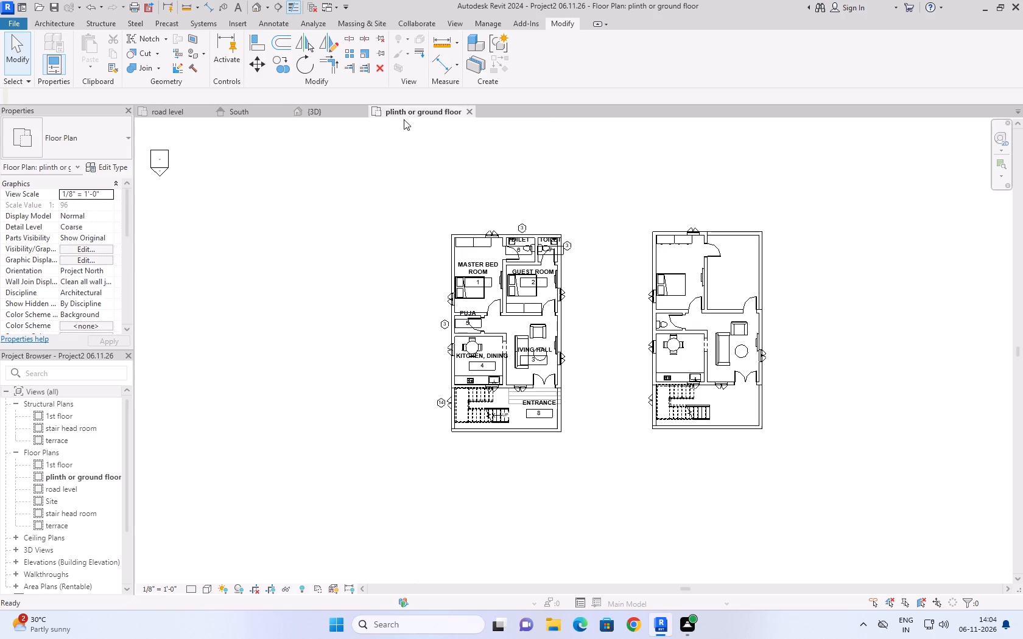
pyautogui.scroll(5, 800, 209)
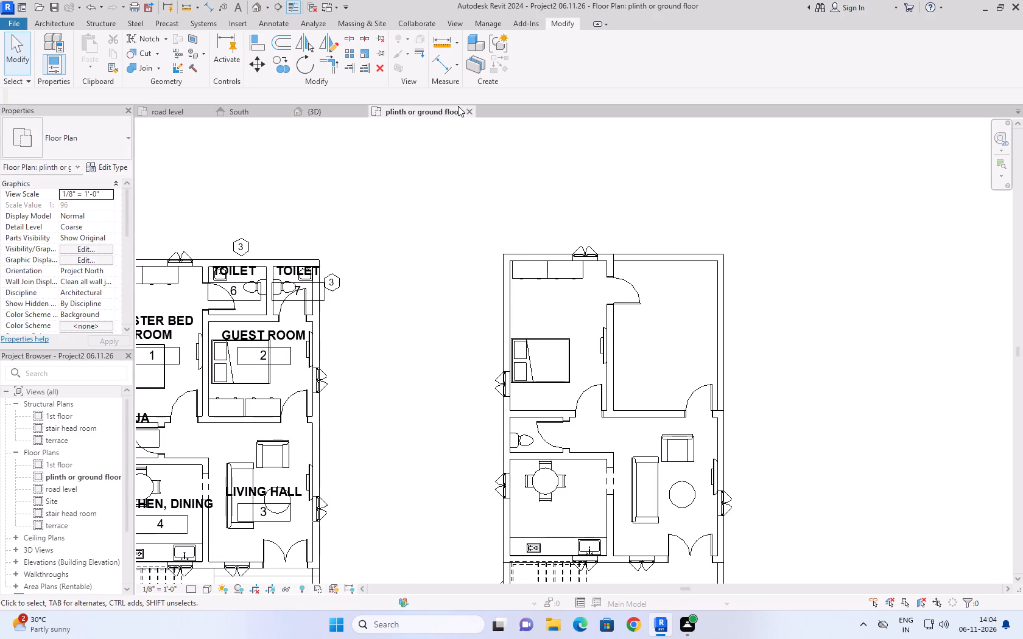
pyautogui.click(717, 318)
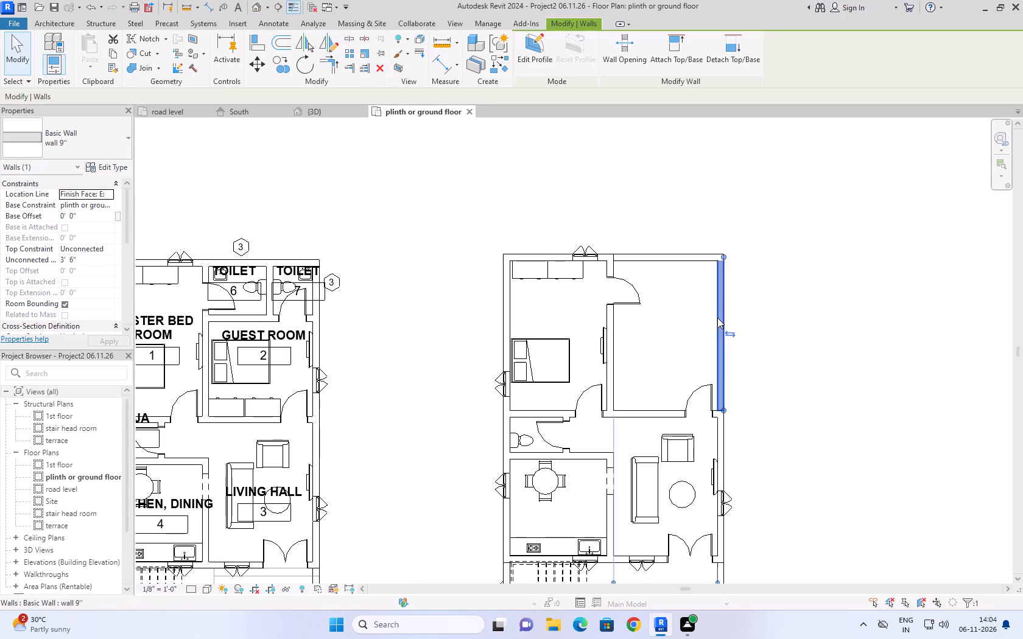
pyautogui.keyDown('ctrl'); pyautogui.click(672, 254); pyautogui.keyUp('ctrl')
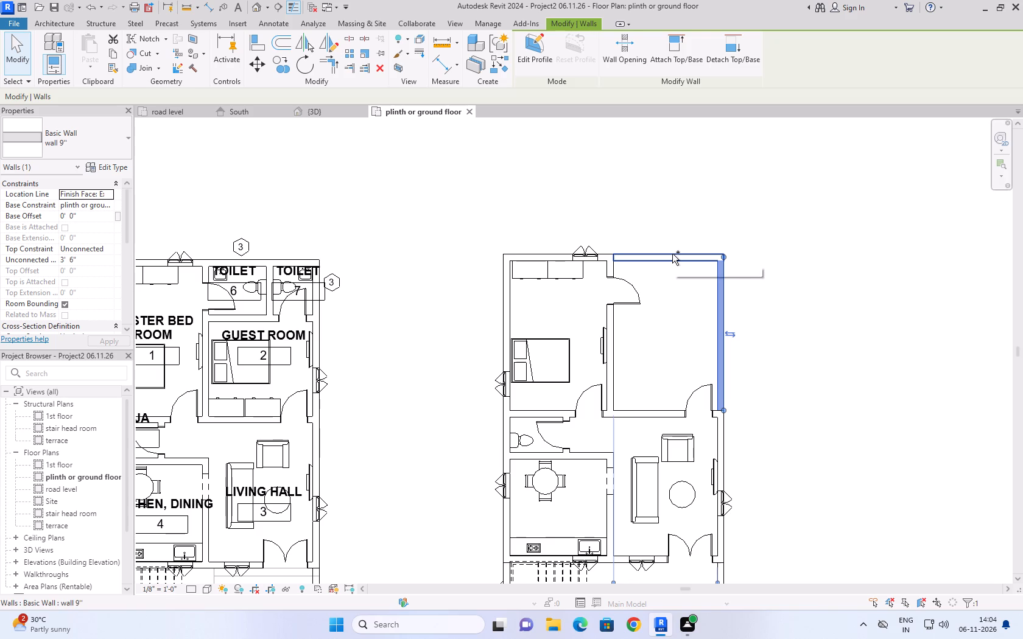
pyautogui.click(96, 264)
pyautogui.press('1')
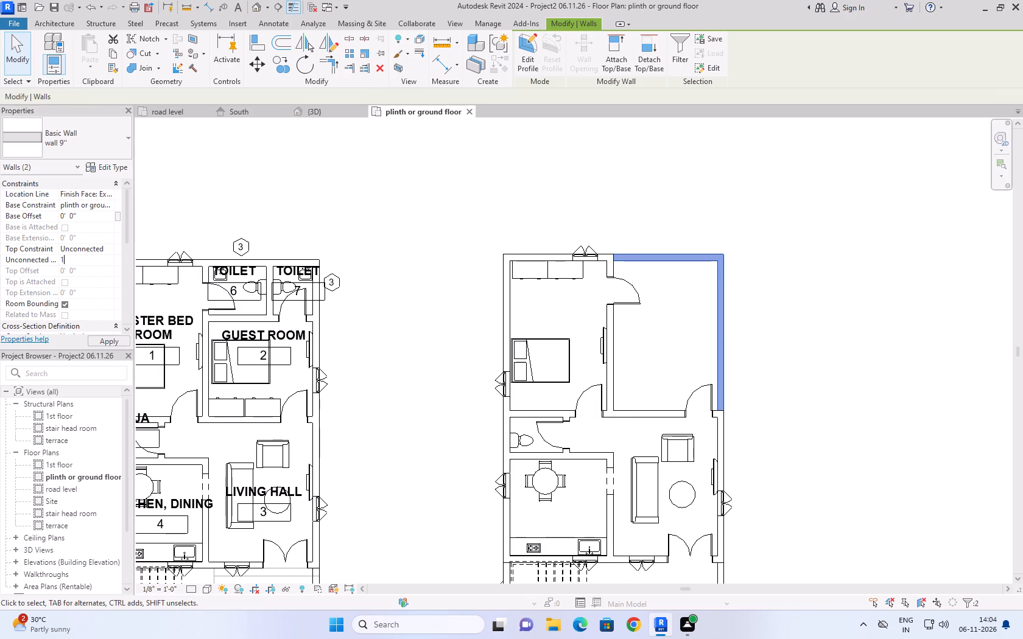
pyautogui.press("'")
pyautogui.click(440, 200)
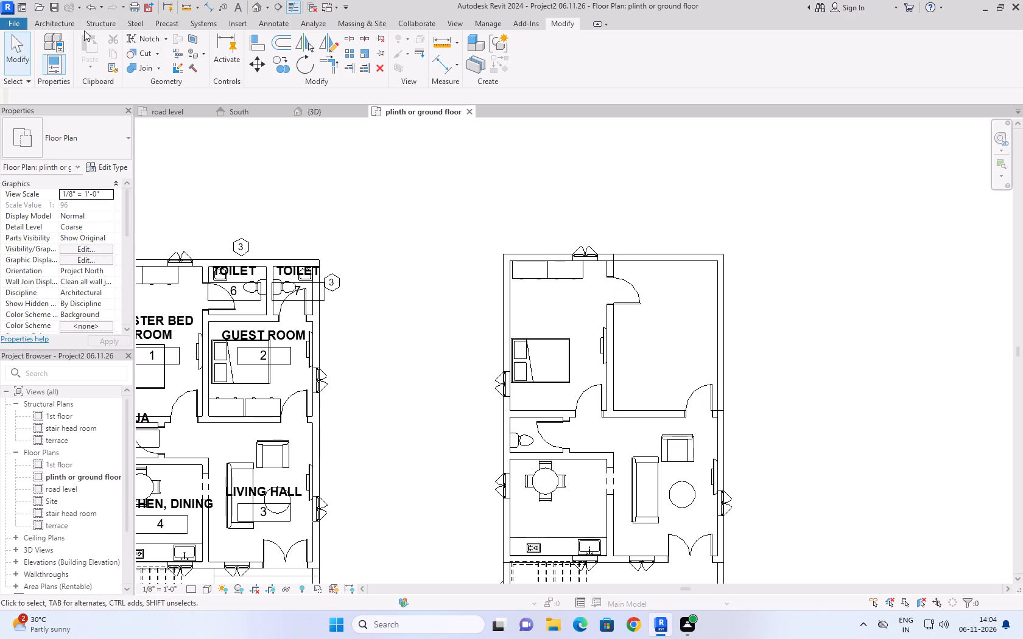
# Create a Handrail - Rectangular railing along the terrace's north and east wall centrelines, about 12' 1 1/2" and 17' 4 1/2" long.
pyautogui.click(62, 27)
pyautogui.click(62, 26)
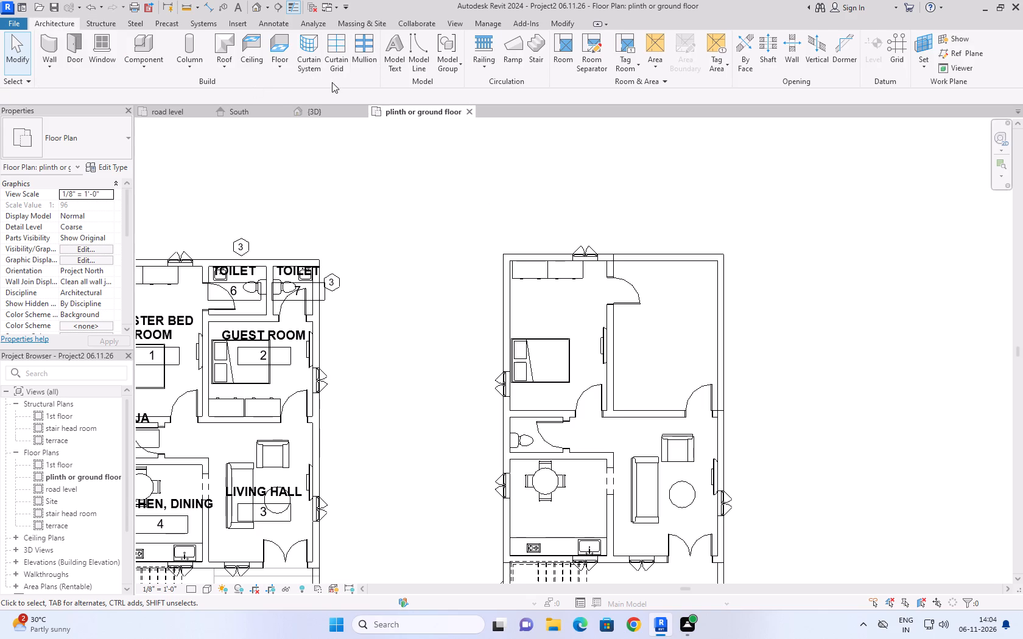
pyautogui.click(479, 49)
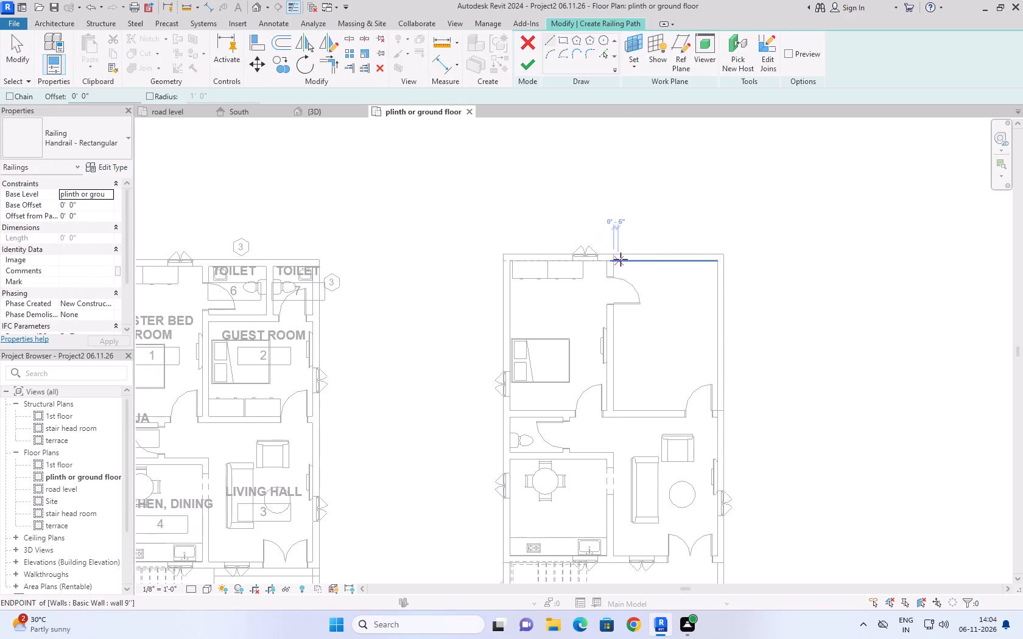
pyautogui.scroll(4, 613, 258)
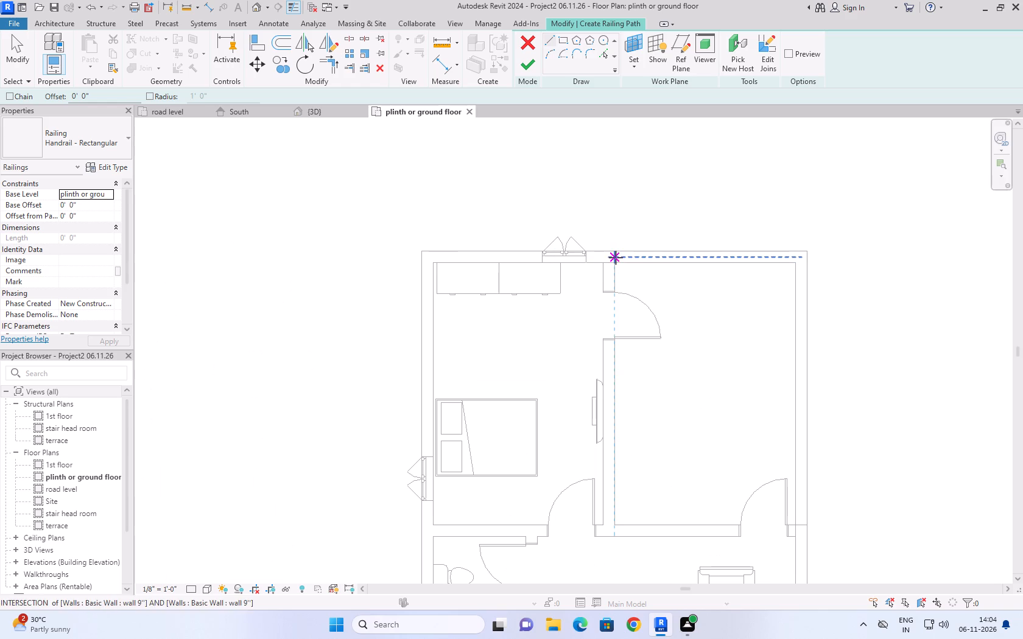
pyautogui.click(616, 257)
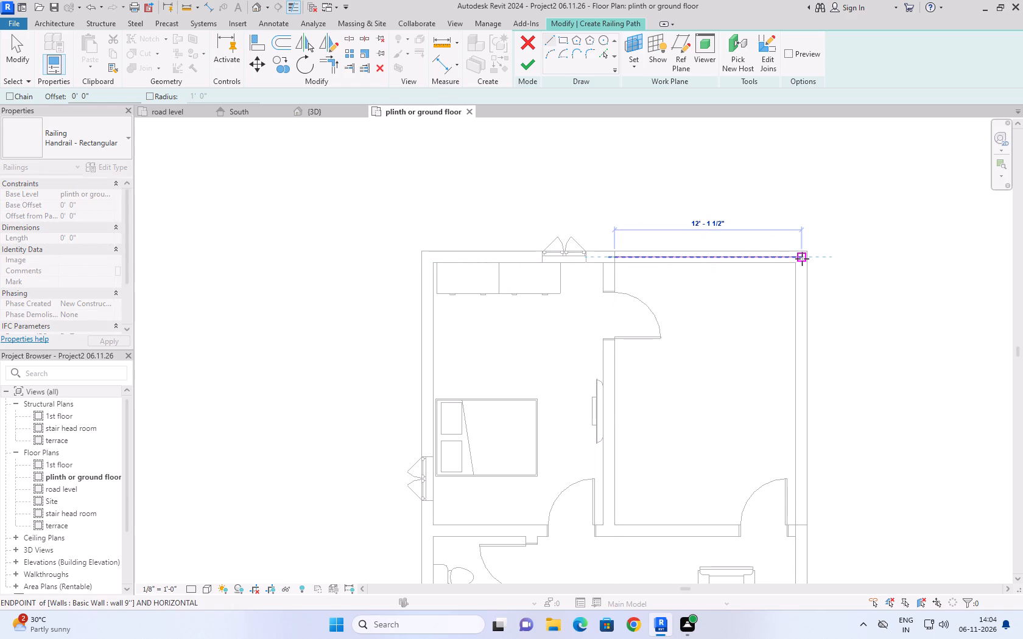
pyautogui.click(802, 259)
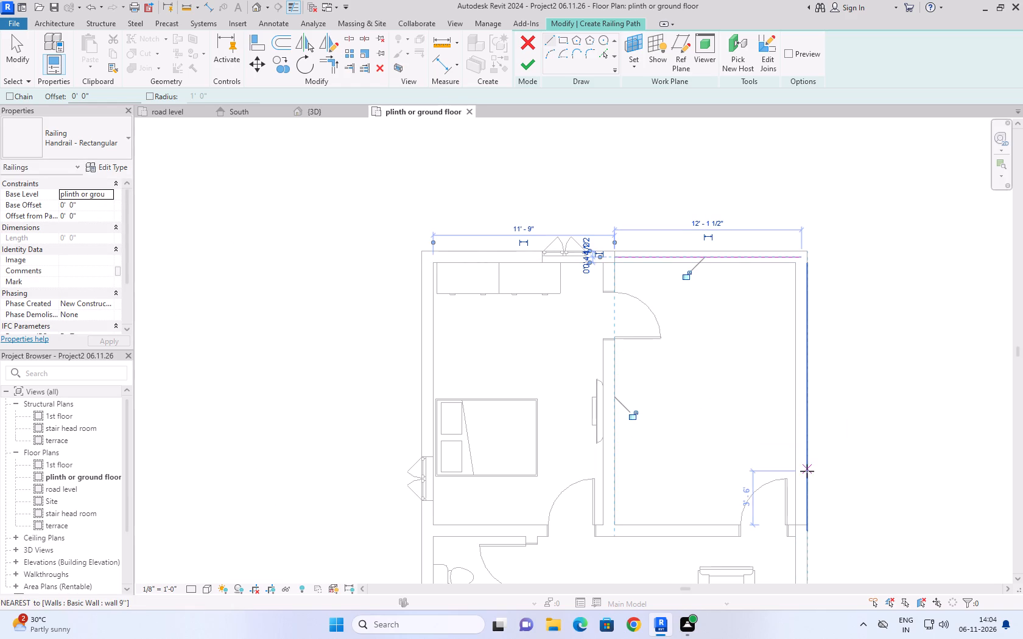
pyautogui.scroll(-4, 805, 458)
pyautogui.scroll(5, 803, 530)
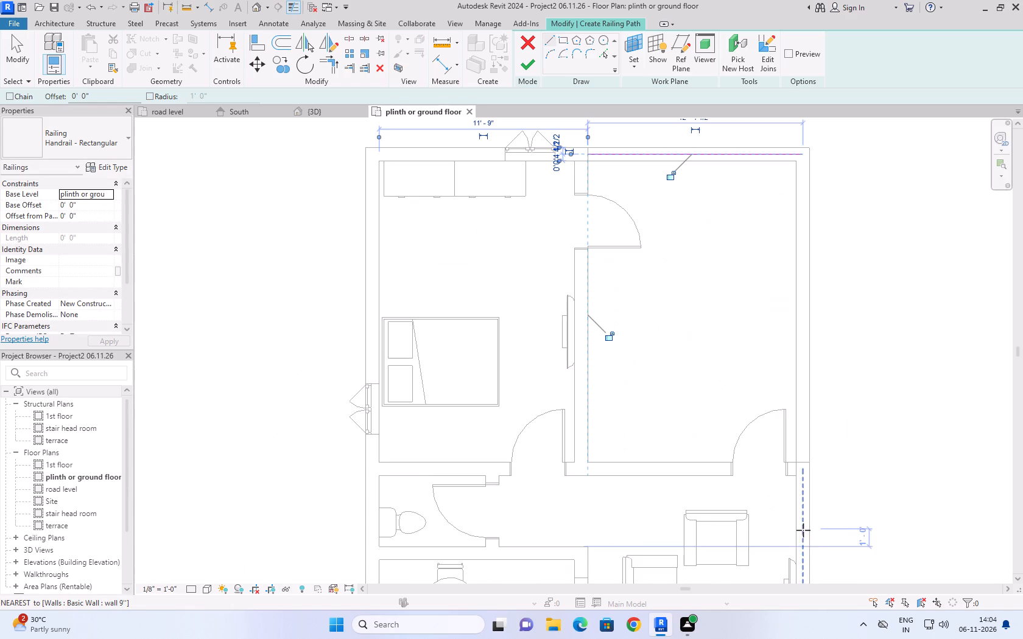
pyautogui.click(801, 463)
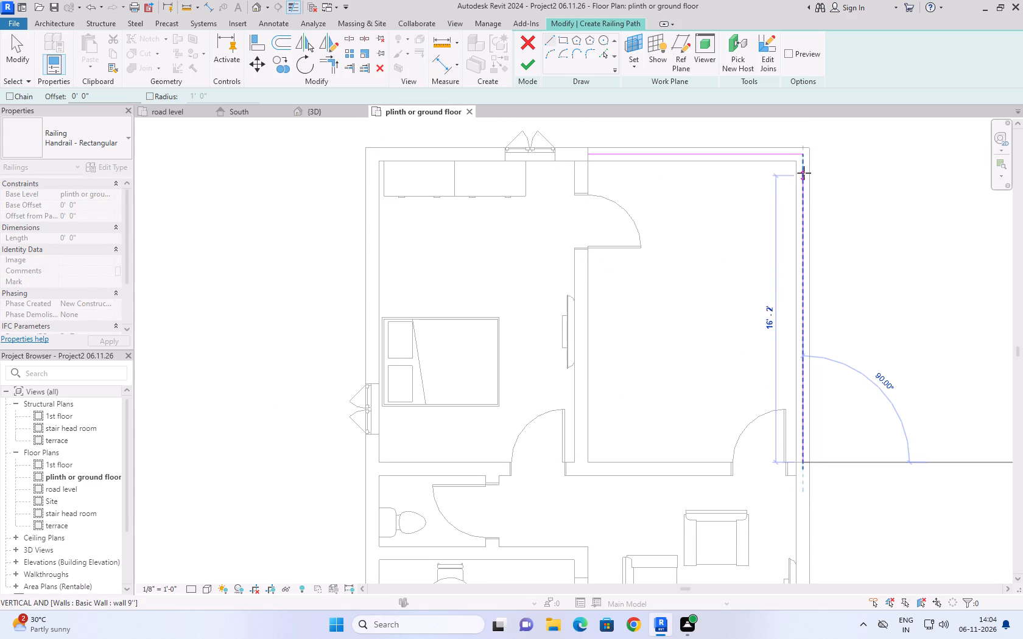
pyautogui.click(802, 154)
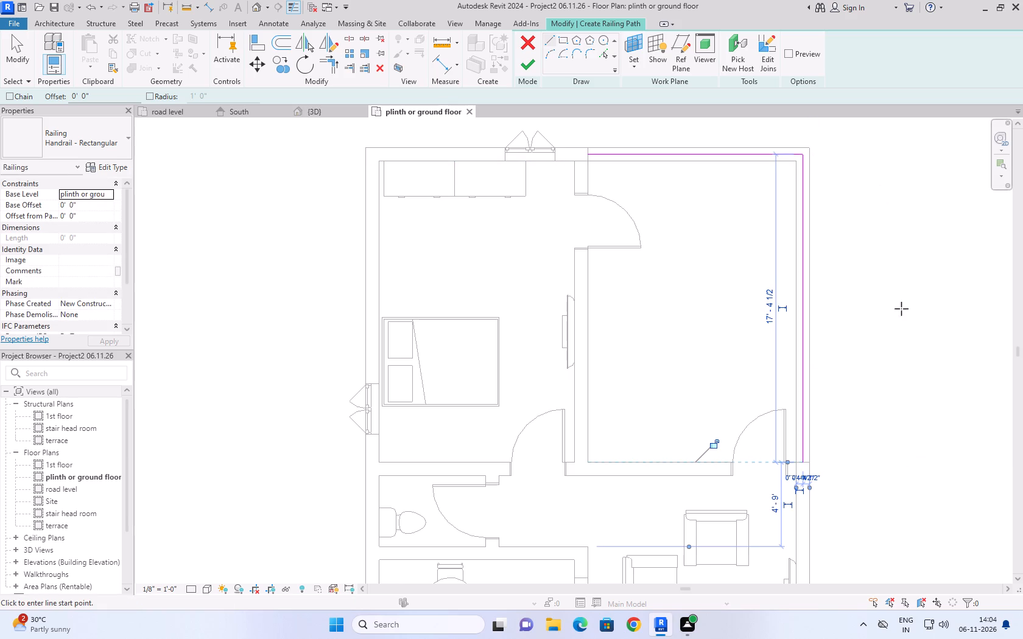
pyautogui.click(526, 63)
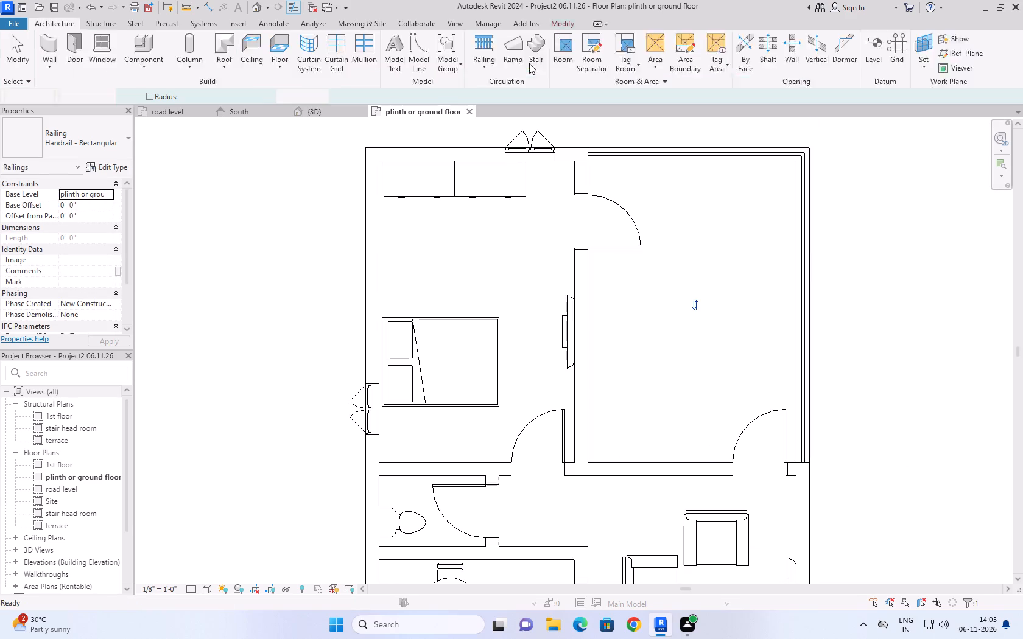
# Examine the new terrace railing and the low walls beneath it in the 3D view.
pyautogui.scroll(-5, 756, 330)
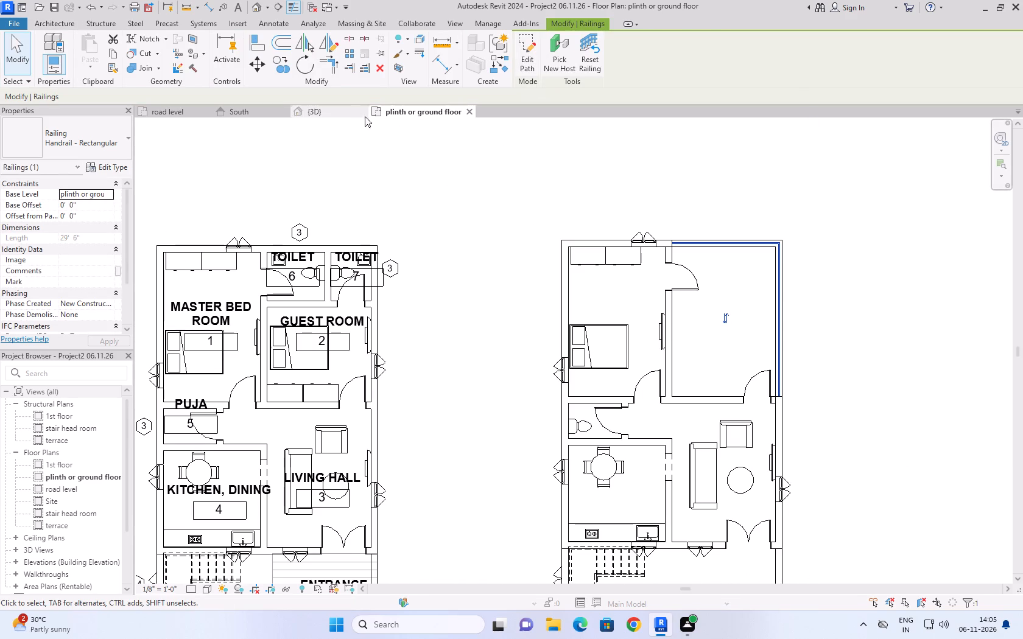
pyautogui.click(348, 110)
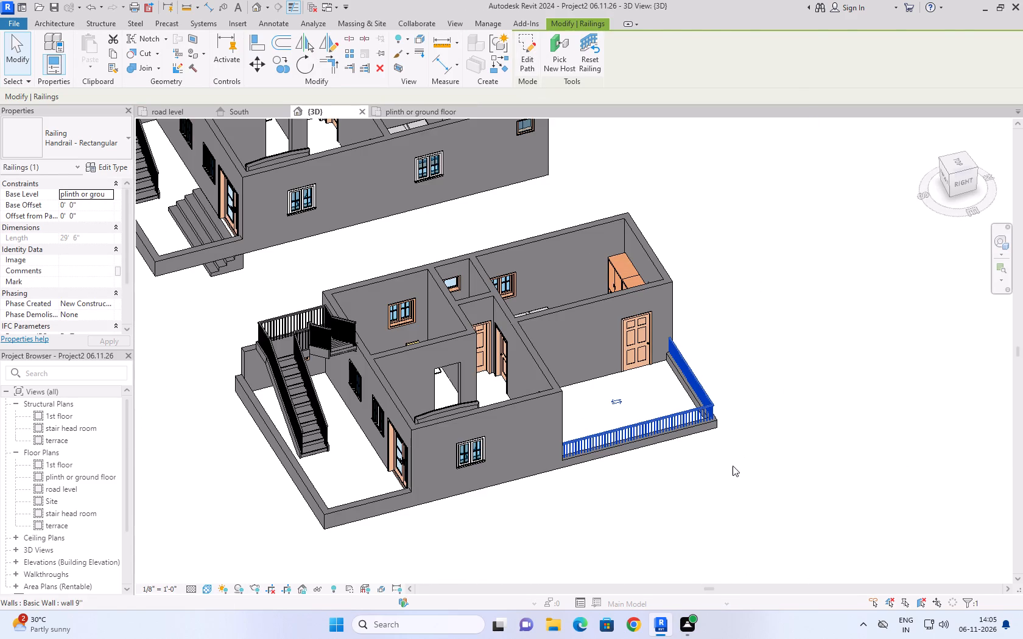
pyautogui.click(733, 466)
pyautogui.scroll(2, 711, 480)
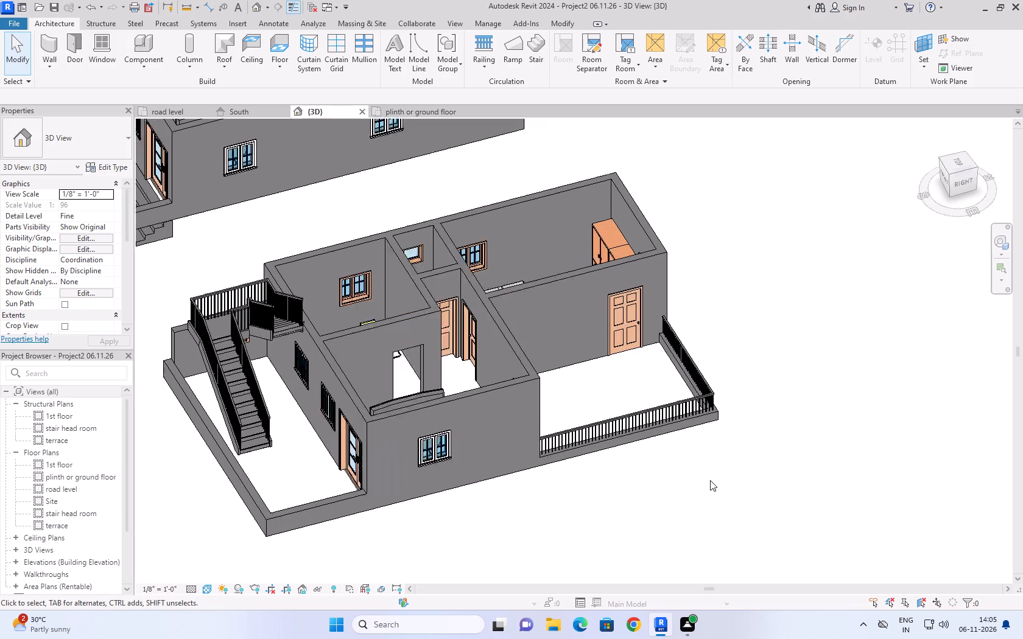
pyautogui.scroll(1, 710, 480)
pyautogui.scroll(4, 696, 269)
pyautogui.scroll(1, 624, 346)
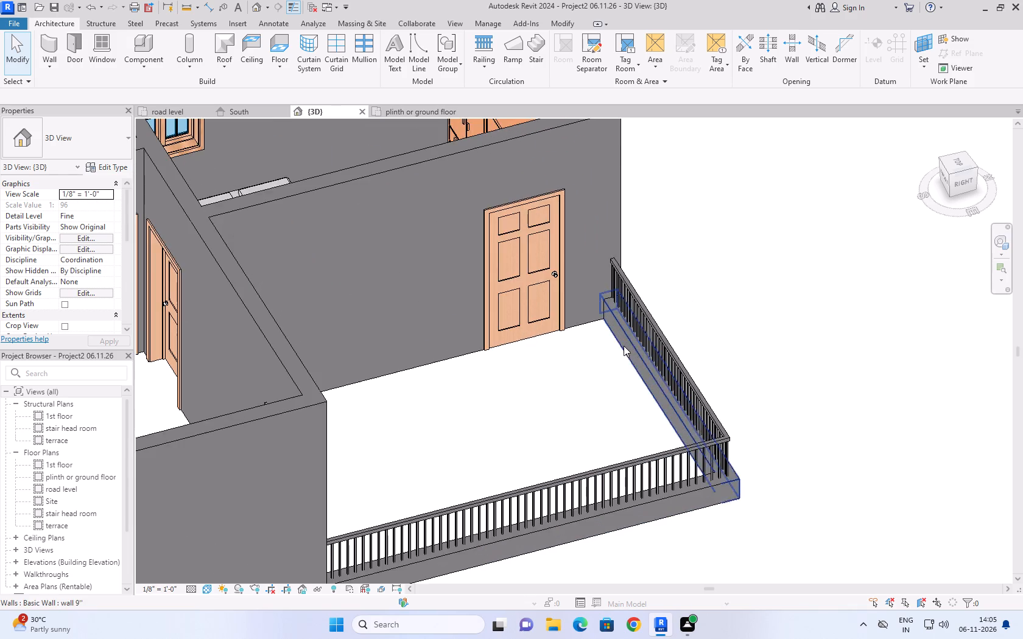
pyautogui.scroll(3, 624, 346)
pyautogui.scroll(-4, 747, 212)
pyautogui.scroll(-4, 791, 292)
pyautogui.scroll(2, 680, 461)
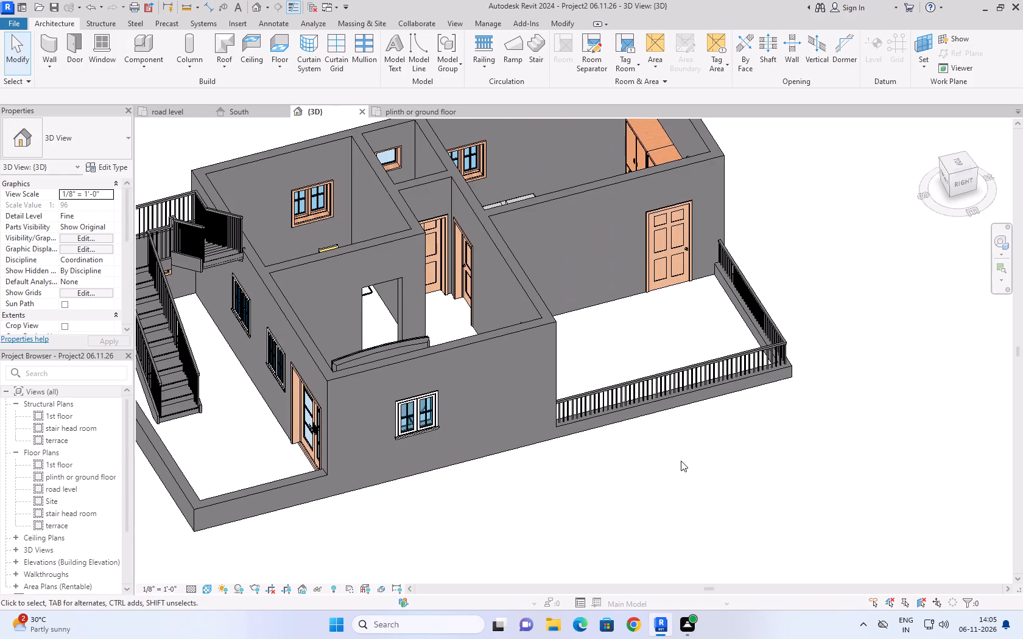
# Flip the open terrace's Handrail - Rectangular railing to the other side of its path in the 3D view.
pyautogui.scroll(2, 681, 461)
pyautogui.click(678, 430)
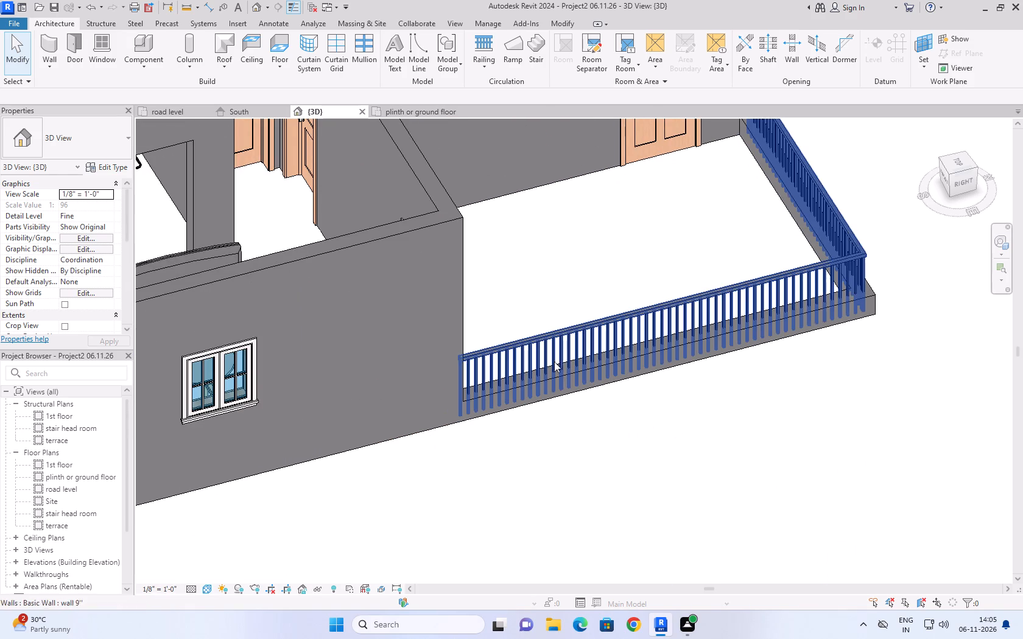
pyautogui.click(559, 339)
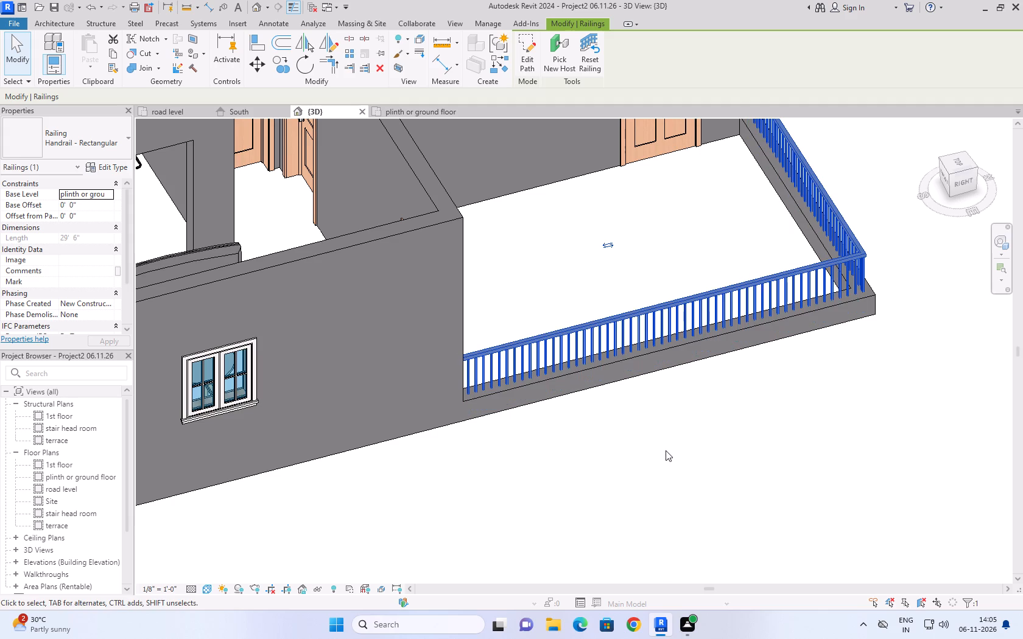
pyautogui.click(678, 412)
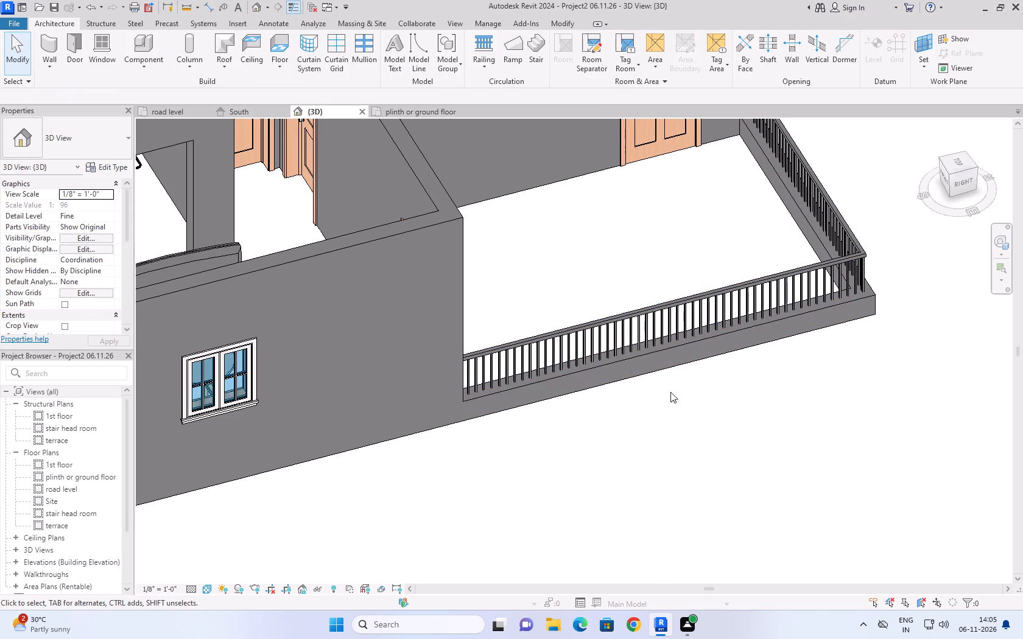
pyautogui.click(624, 324)
pyautogui.click(611, 243)
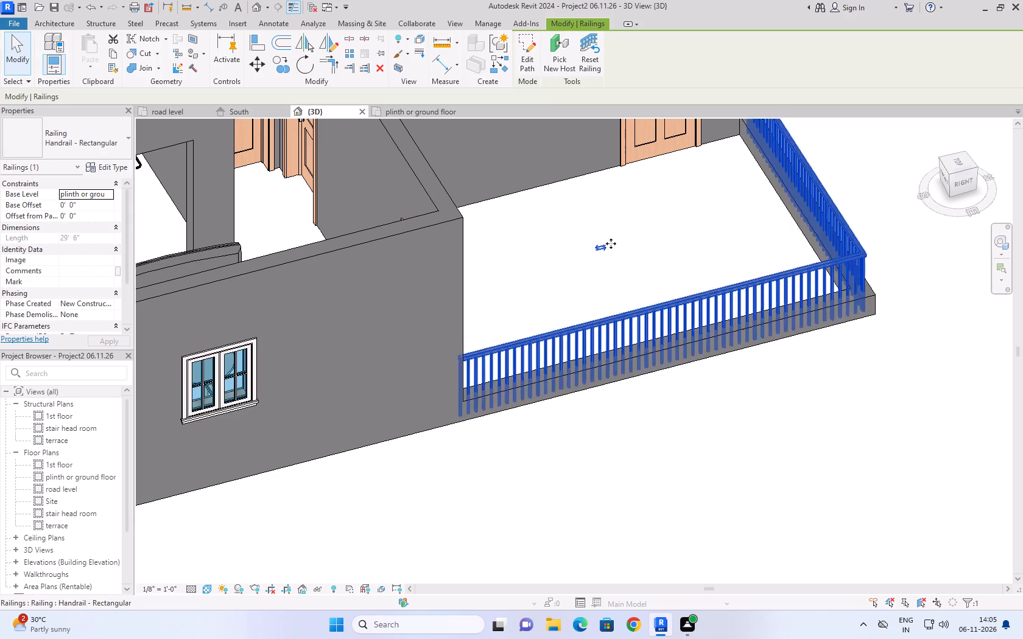
pyautogui.click(603, 248)
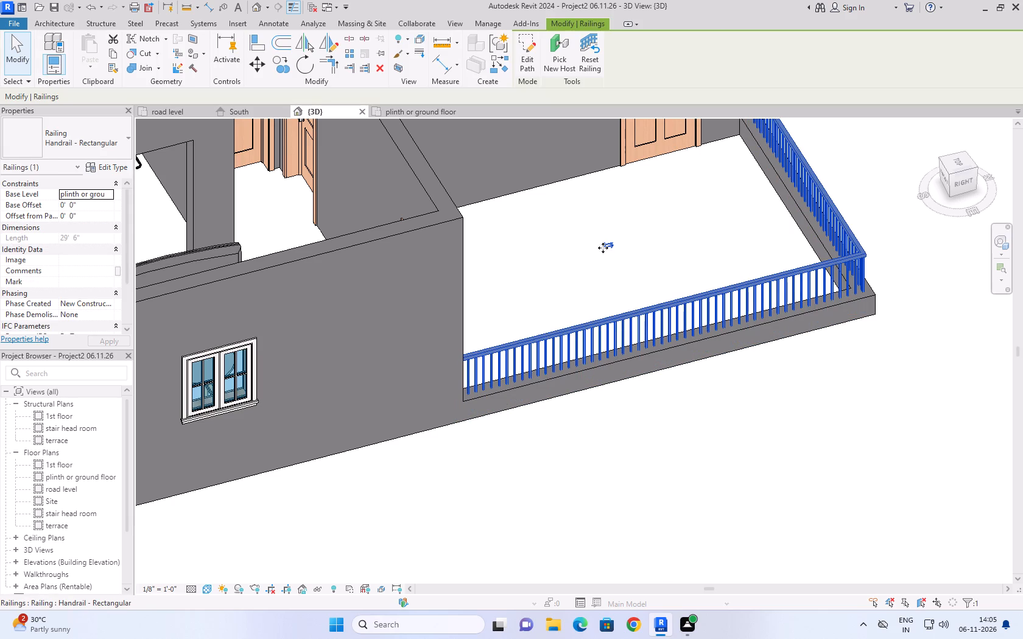
pyautogui.click(603, 248)
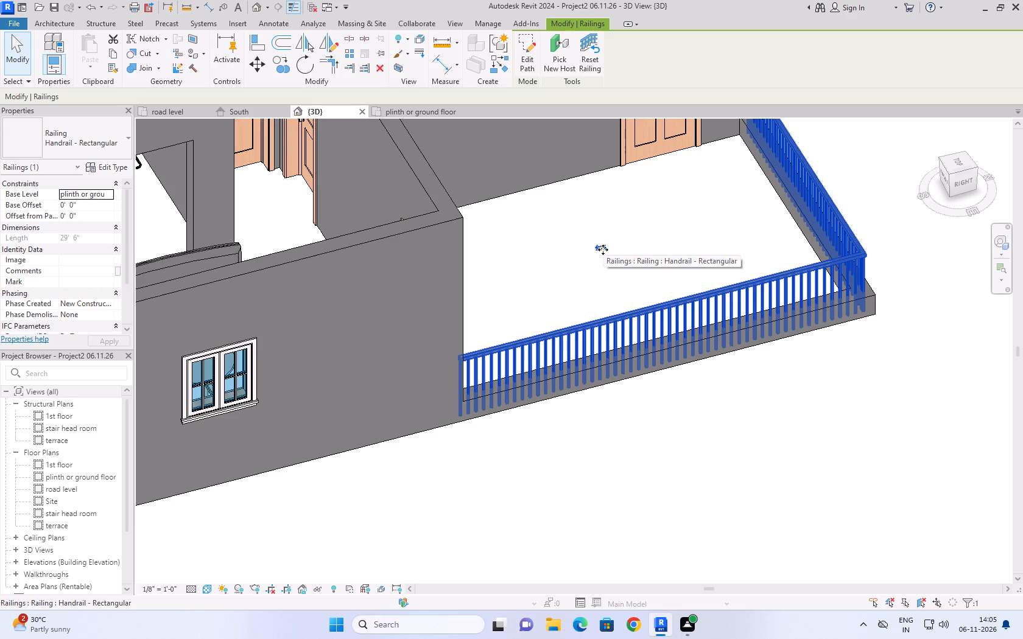
pyautogui.click(759, 452)
pyautogui.click(692, 304)
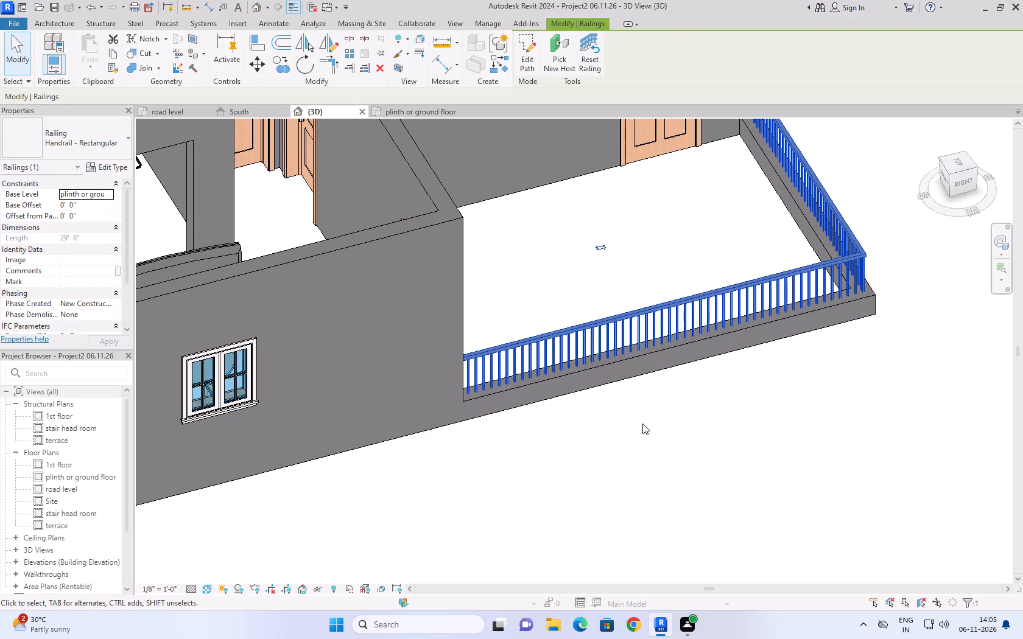
pyautogui.click(529, 264)
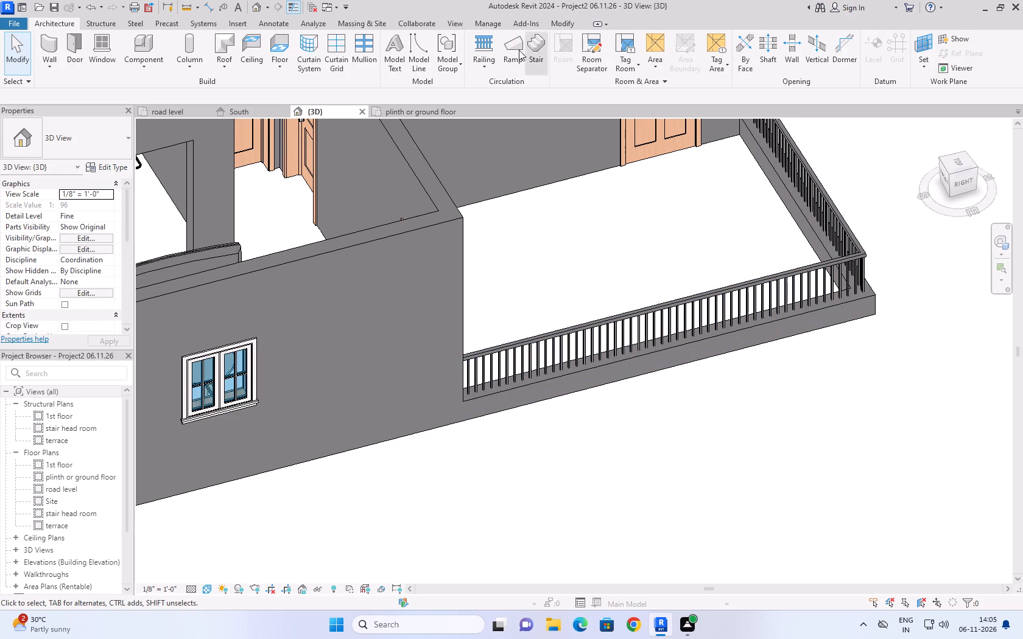
pyautogui.click(13, 40)
pyautogui.scroll(1, 675, 578)
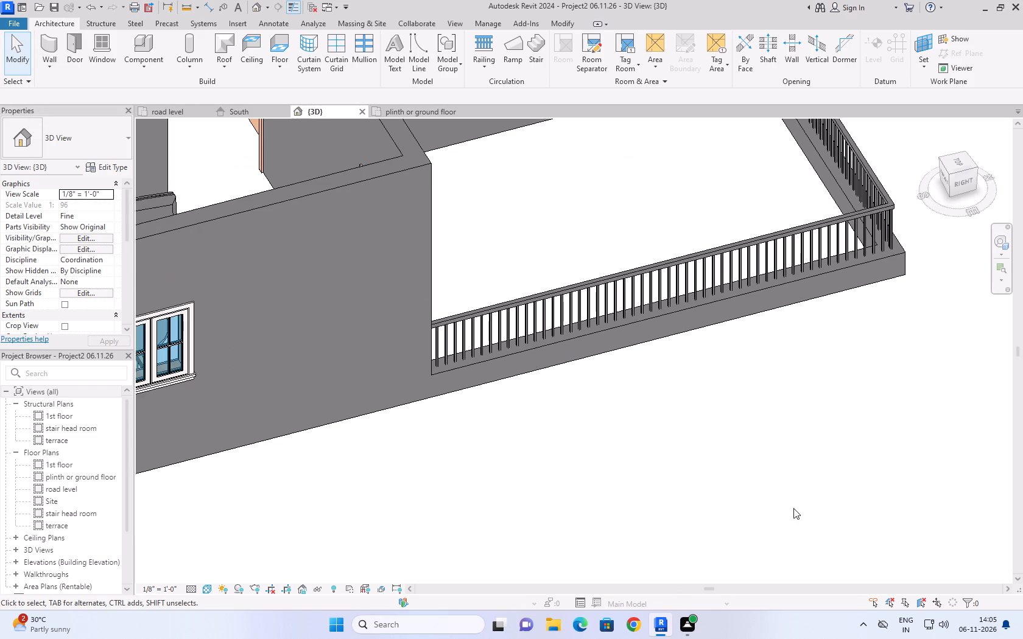
pyautogui.scroll(-3, 795, 464)
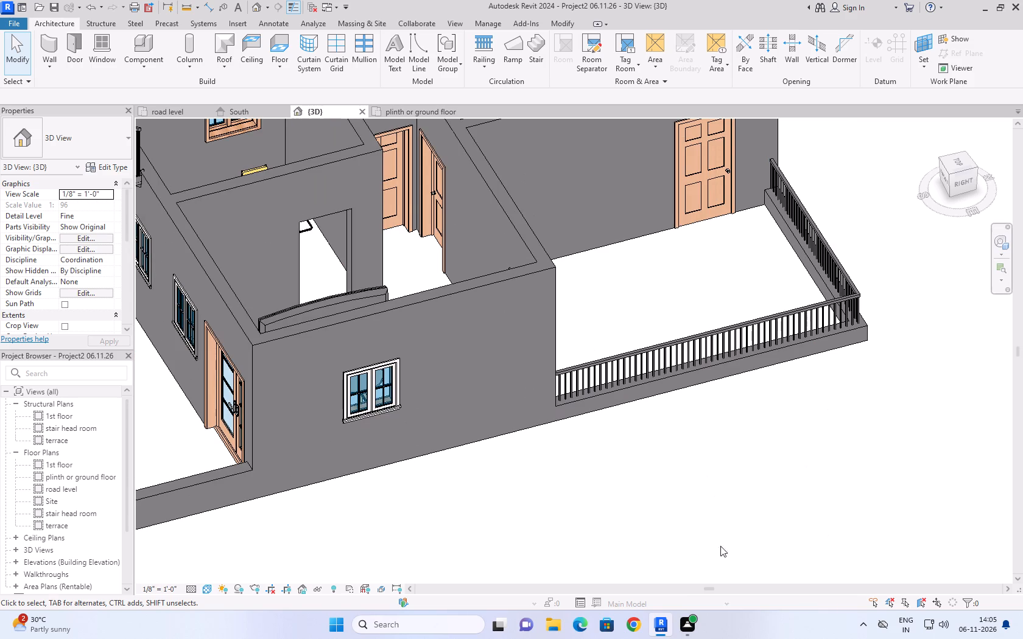
pyautogui.click(796, 511)
# Create a rectangular Generic - 12" floor, about 25' by 45', along the original ground-floor house's outer wall faces in the plinth or ground floor plan.
pyautogui.click(410, 113)
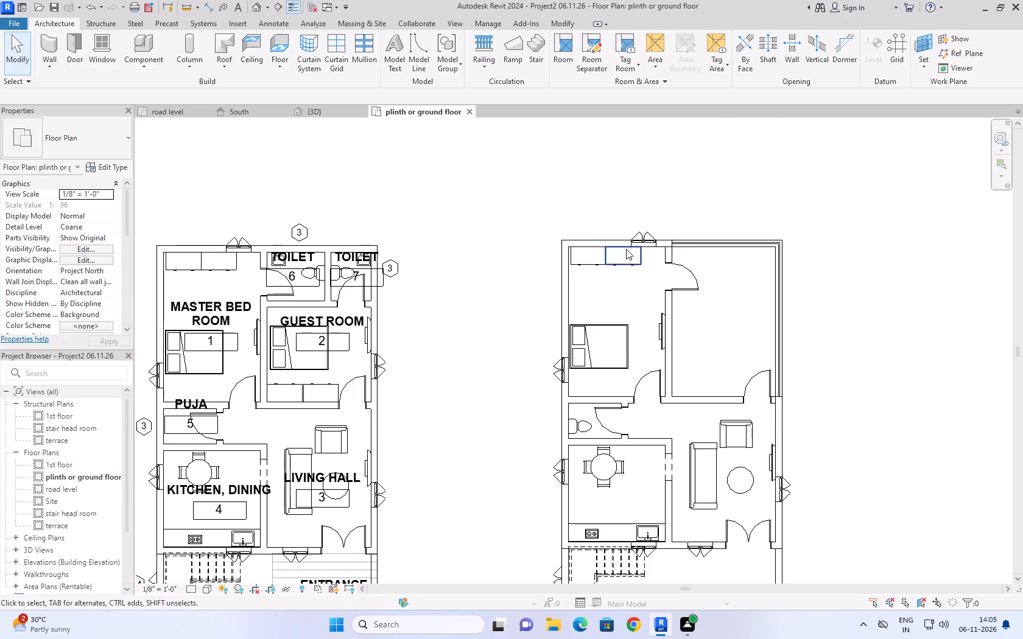
pyautogui.scroll(-4, 631, 246)
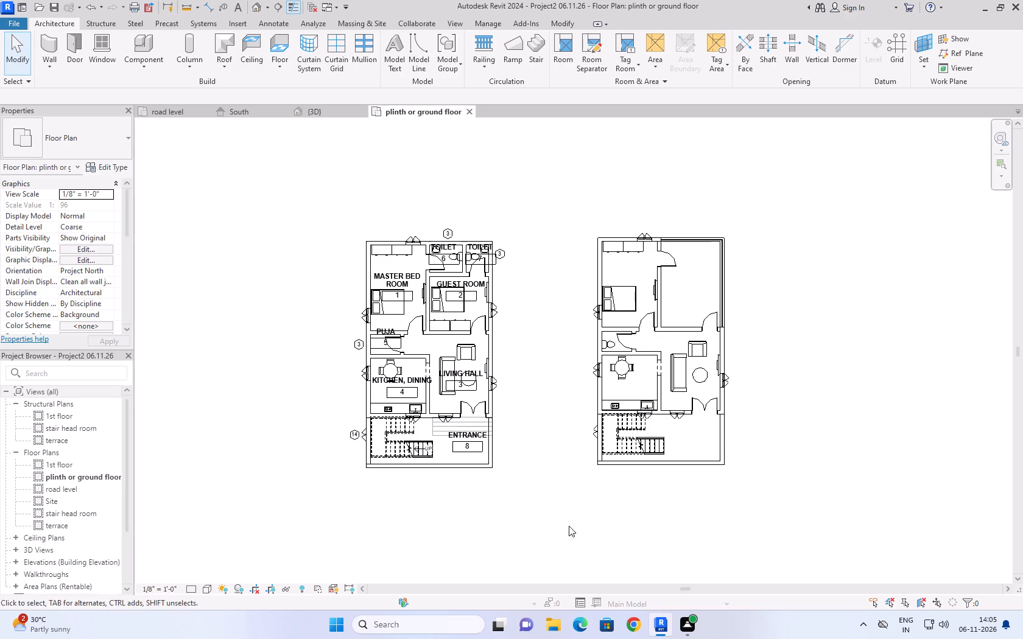
pyautogui.click(318, 201)
pyautogui.click(280, 68)
pyautogui.click(289, 88)
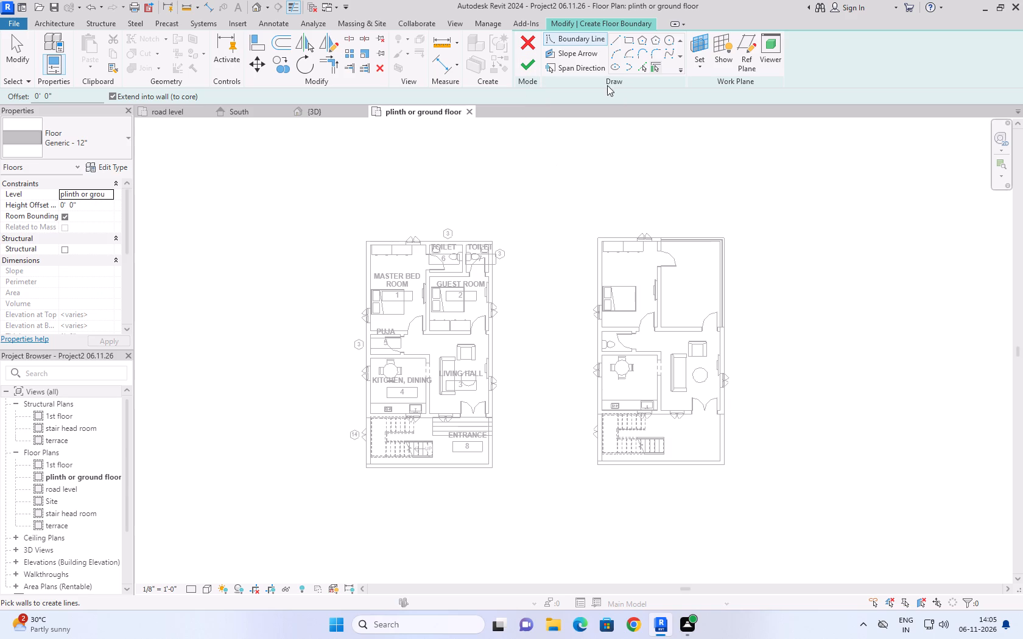
pyautogui.click(625, 43)
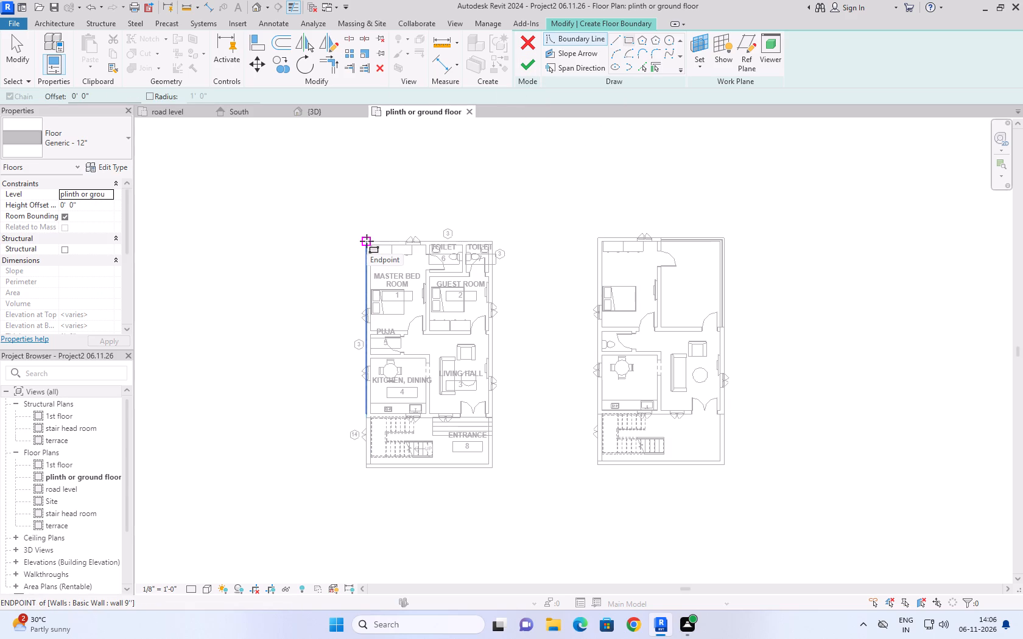
pyautogui.click(367, 241)
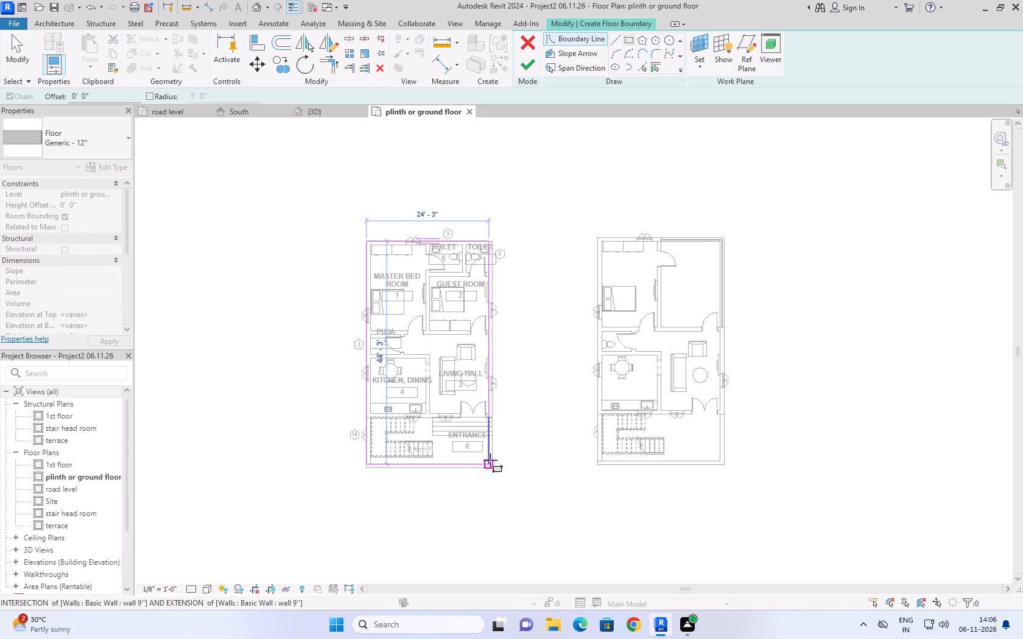
pyautogui.scroll(7, 490, 463)
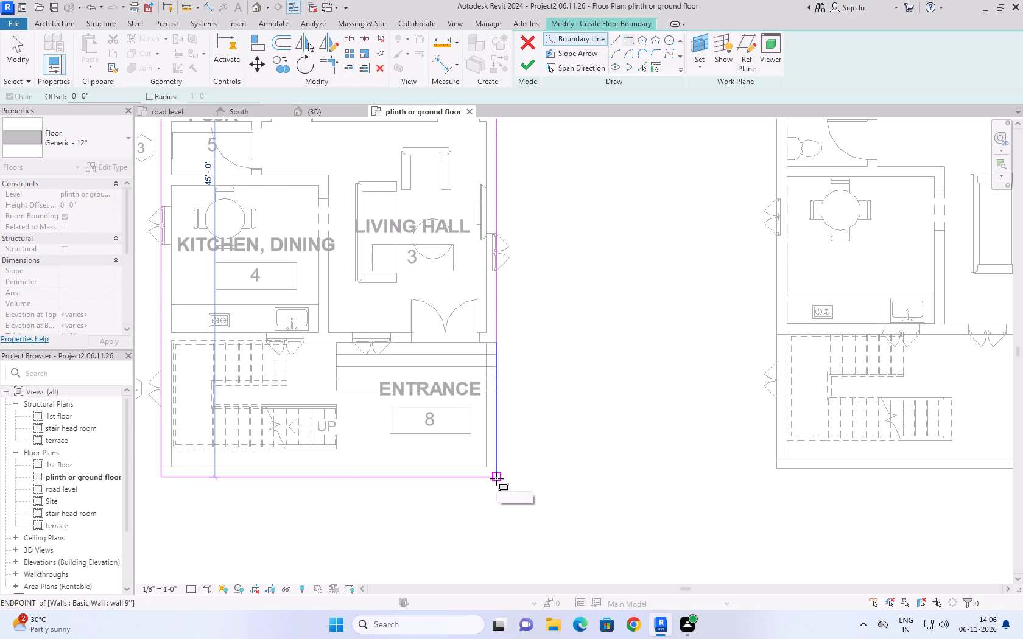
pyautogui.click(496, 478)
pyautogui.scroll(-3, 580, 466)
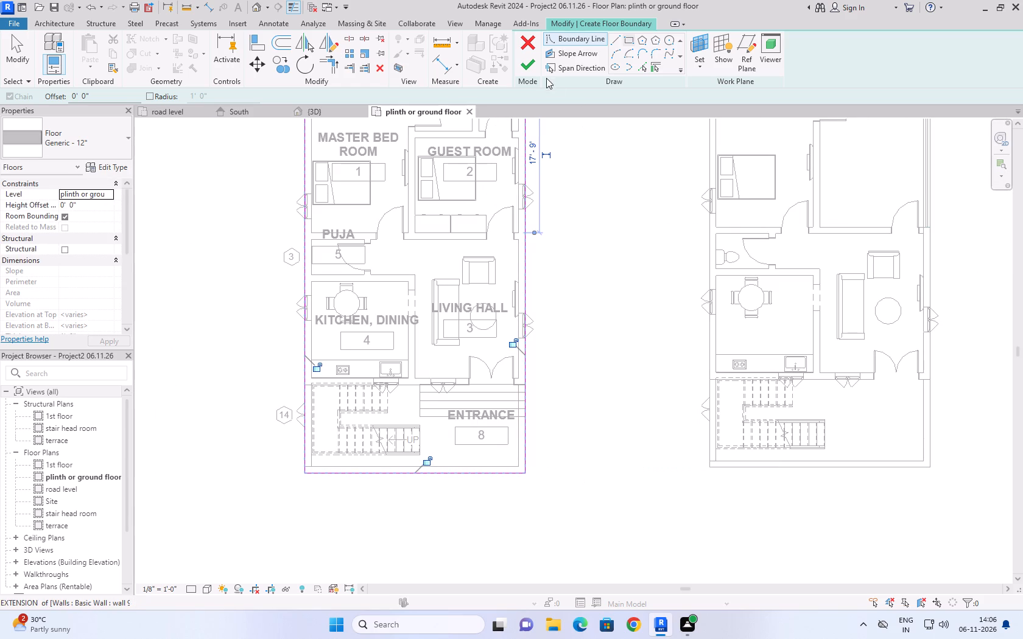
pyautogui.click(533, 66)
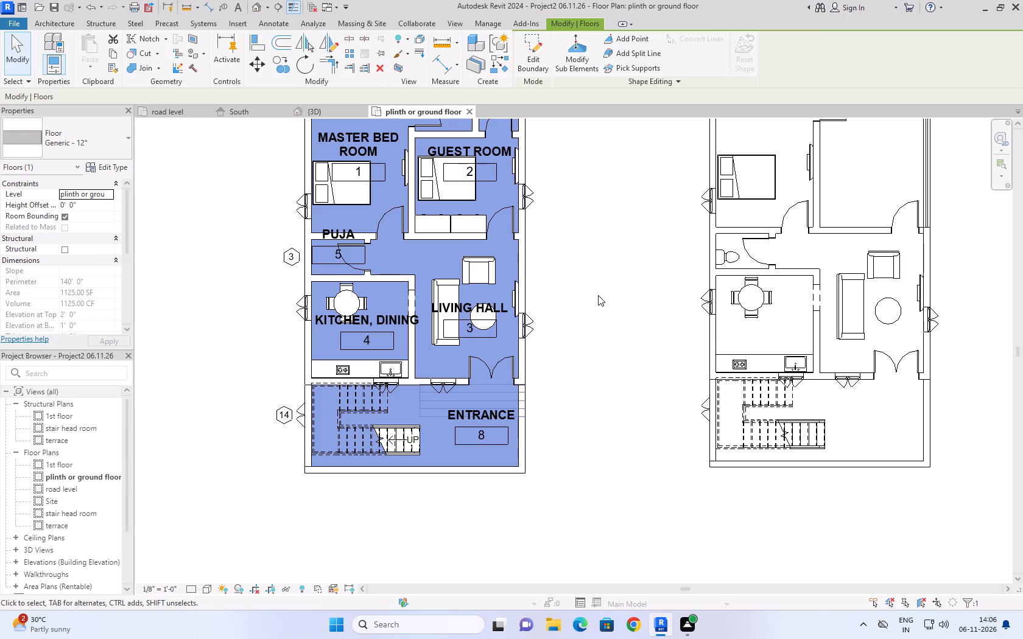
pyautogui.click(598, 295)
# Examine the new floor beneath the original house and its relation to the levels in the 3D, South elevation and ground floor plan views.
pyautogui.click(325, 105)
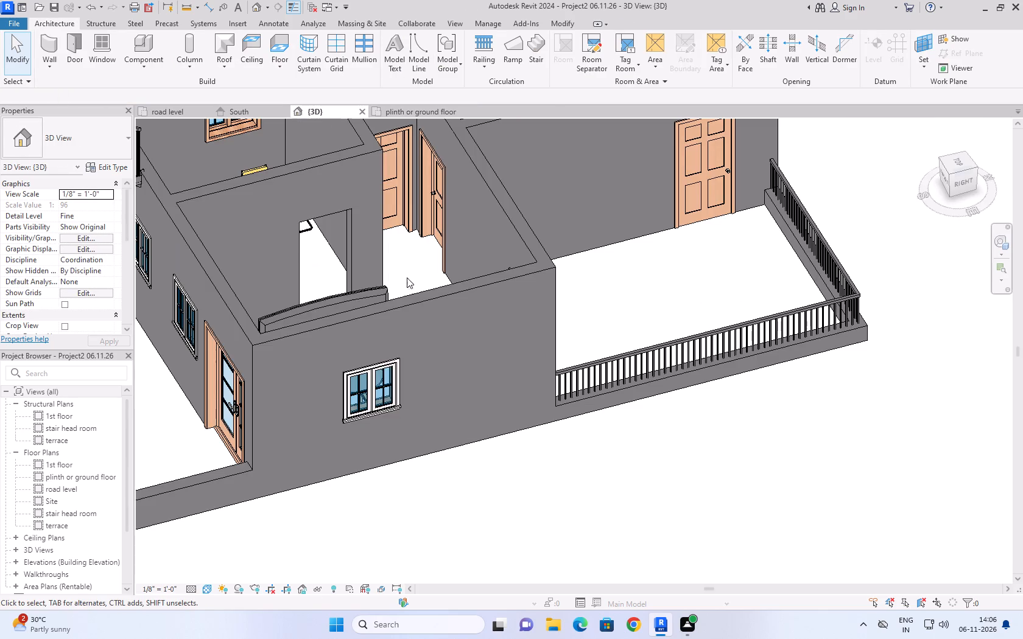
pyautogui.scroll(-9, 608, 451)
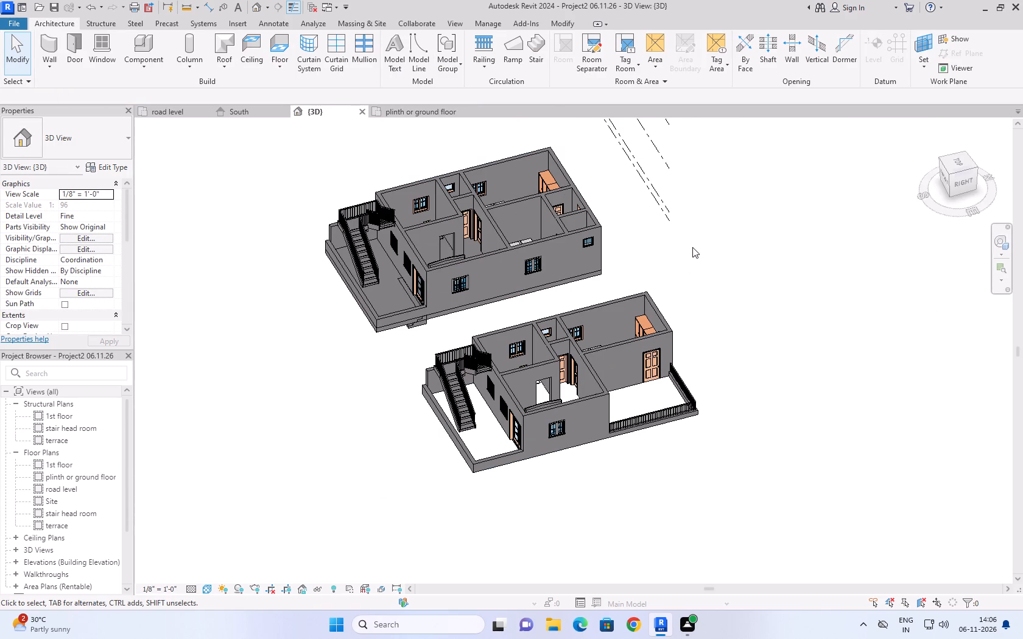
pyautogui.click(692, 247)
pyautogui.click(307, 269)
pyautogui.click(244, 113)
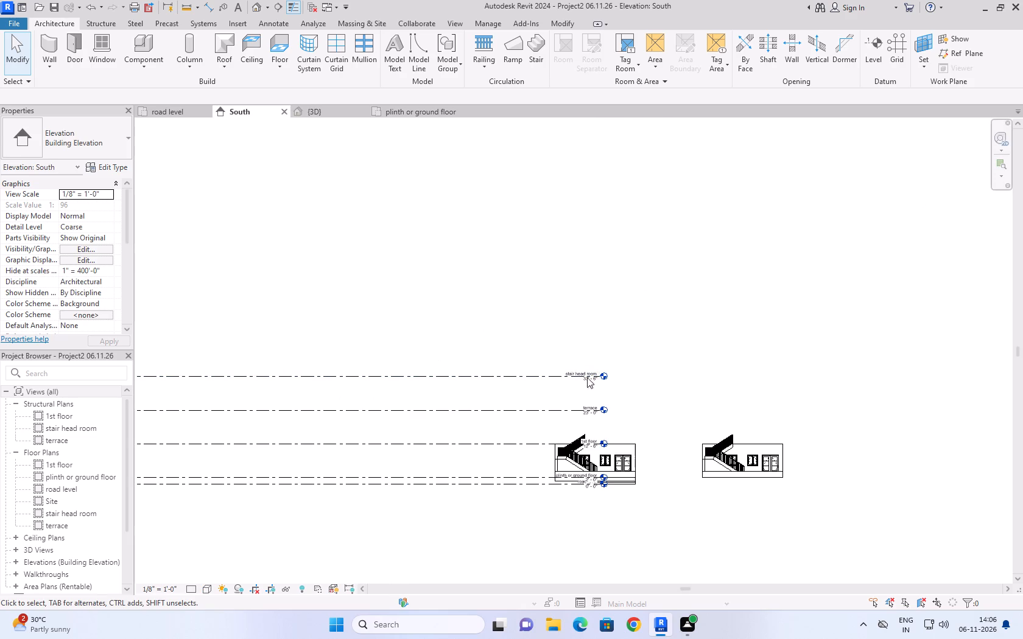
pyautogui.scroll(11, 648, 532)
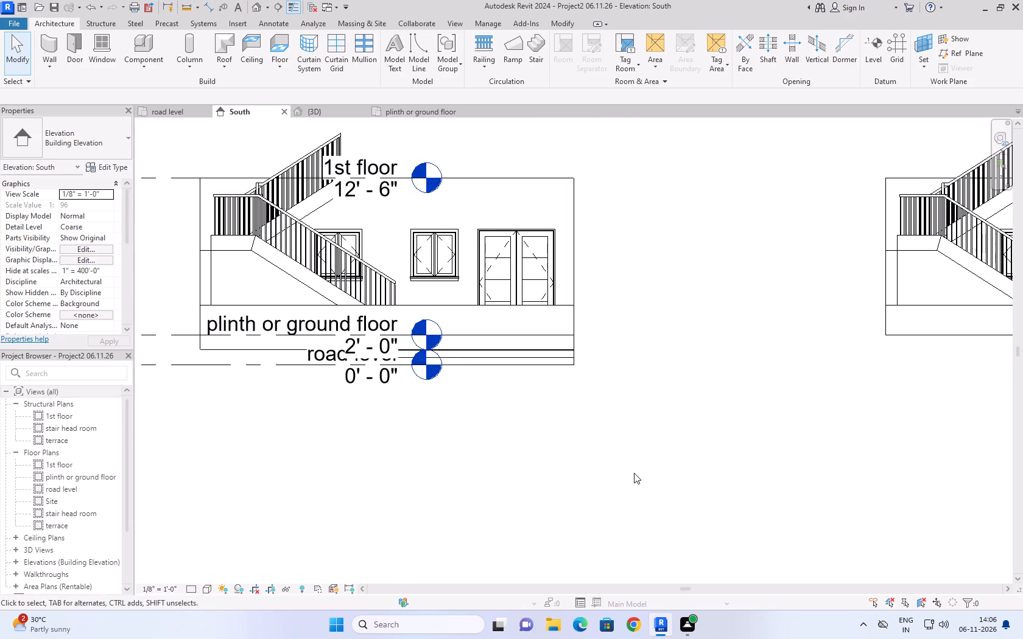
pyautogui.scroll(-7, 634, 473)
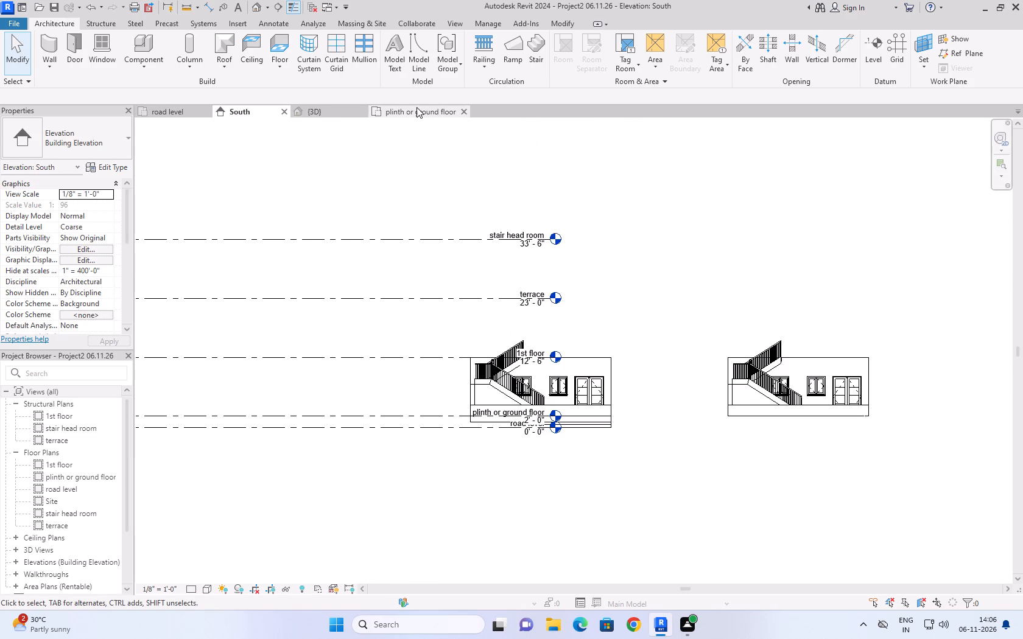
pyautogui.click(417, 107)
pyautogui.scroll(-5, 558, 376)
pyautogui.click(588, 335)
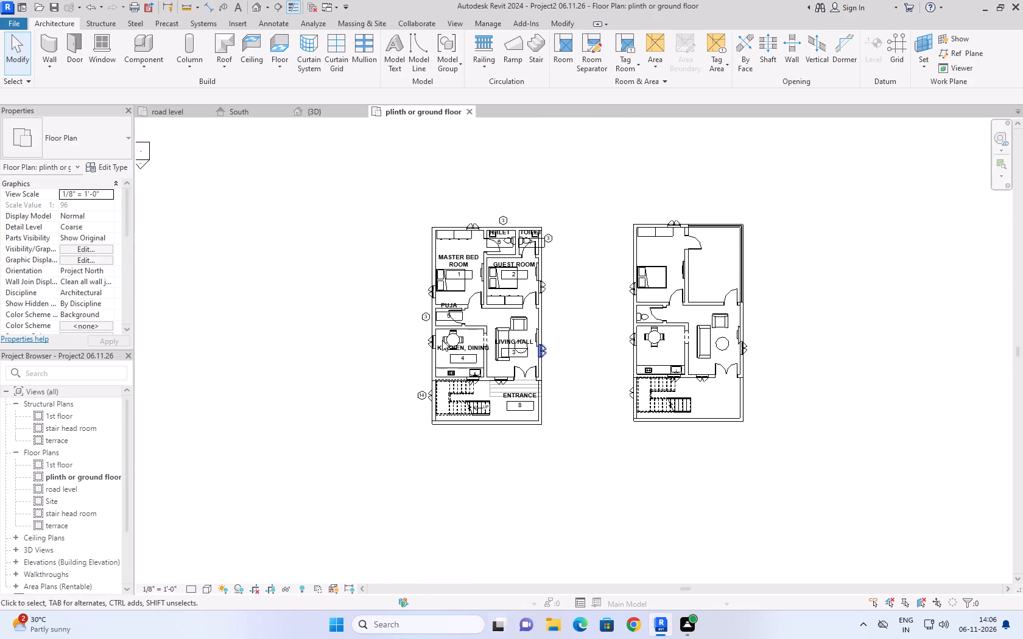
pyautogui.scroll(3, 399, 357)
pyautogui.moveTo(323, 102); pyautogui.dragTo(323, 107)
pyautogui.click(323, 107)
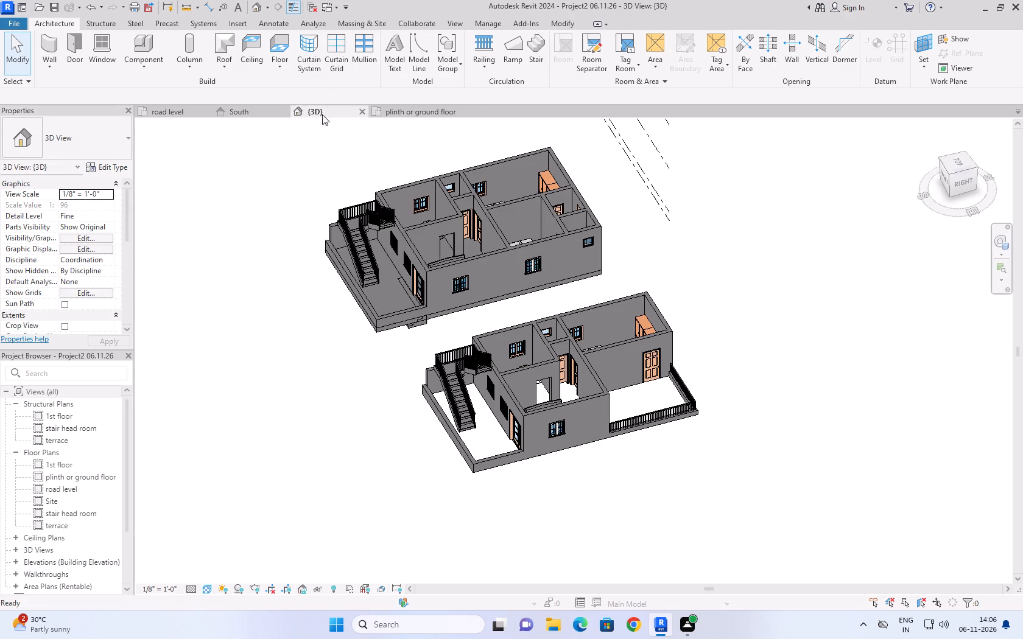
# Duplicate the original house floor's Generic - 12" type under the name slab 6".
pyautogui.click(443, 311)
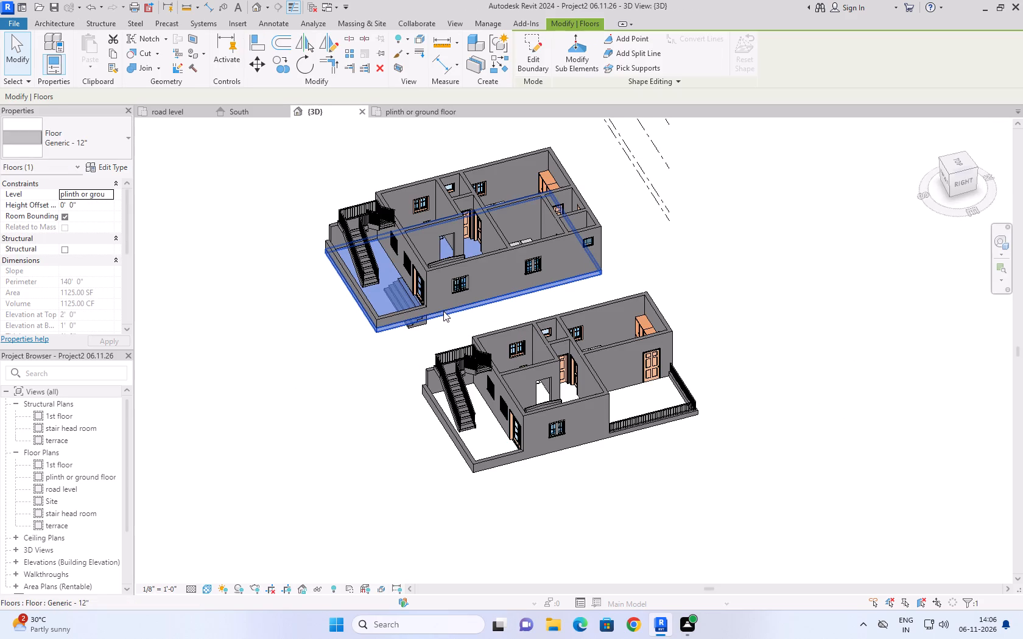
pyautogui.click(260, 118)
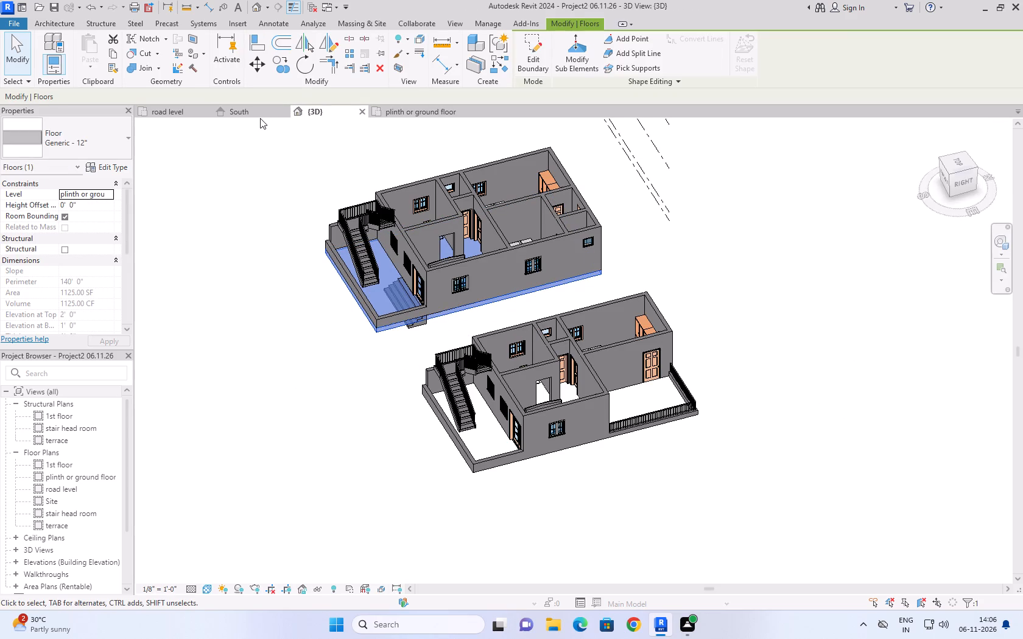
pyautogui.click(259, 113)
pyautogui.scroll(6, 569, 455)
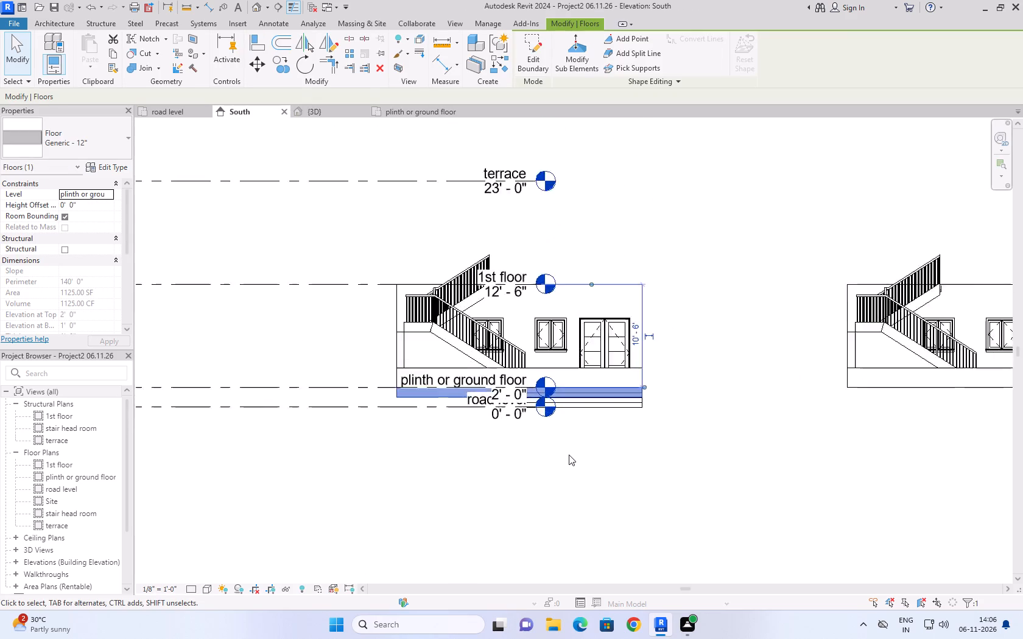
pyautogui.scroll(2, 569, 455)
pyautogui.click(100, 162)
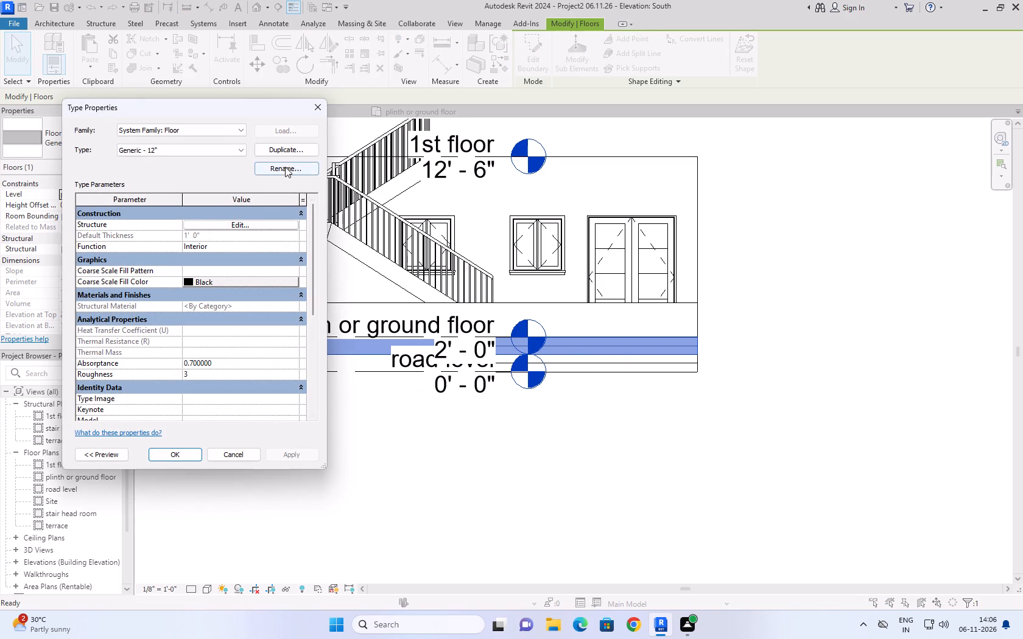
pyautogui.click(289, 150)
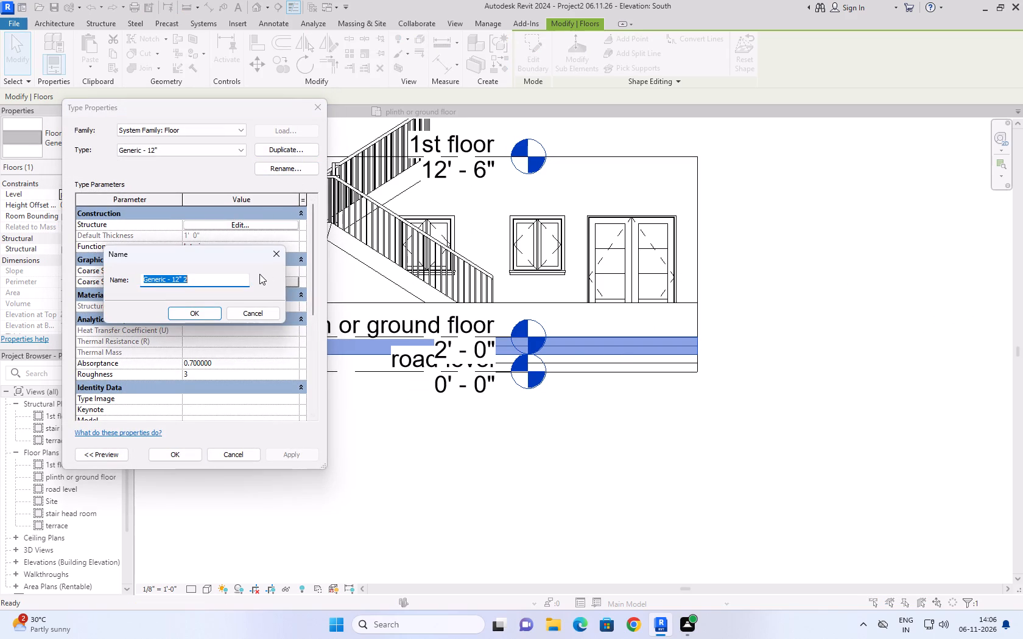
pyautogui.write('SLAN')
pyautogui.press('BackSpace')
pyautogui.press('BackSpace')
pyautogui.press('BackSpace')
pyautogui.press('BackSpace')
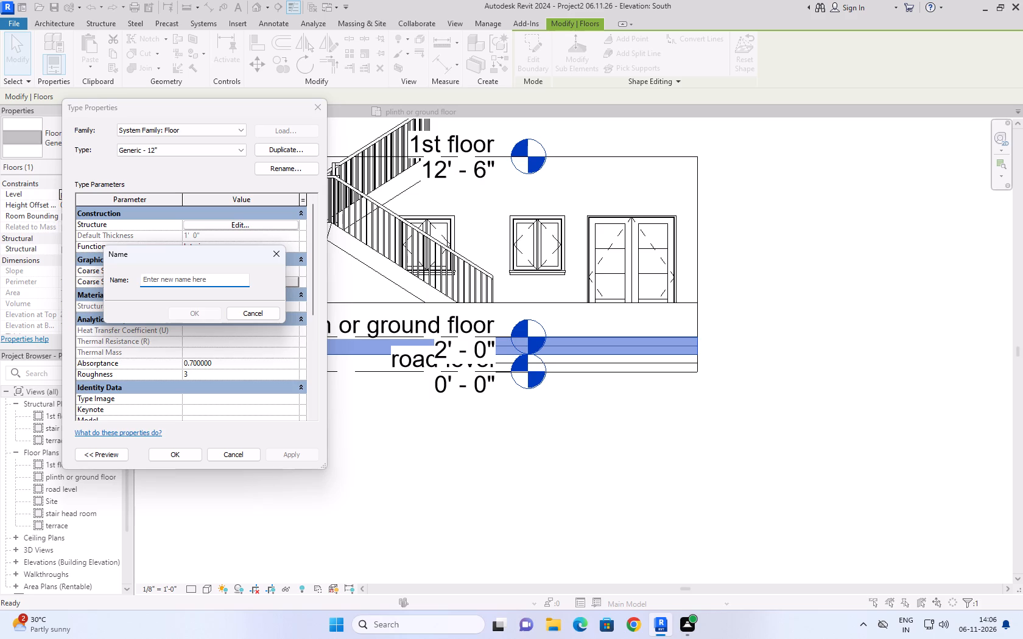
pyautogui.write('sla')
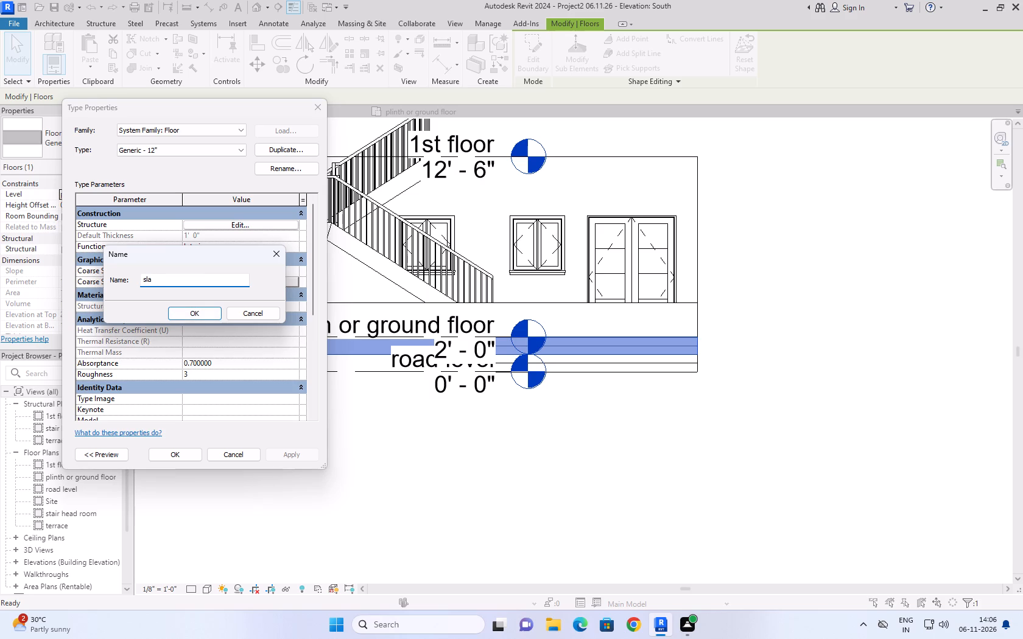
pyautogui.press('b')
pyautogui.press('space')
pyautogui.write('6')
pyautogui.write("''")
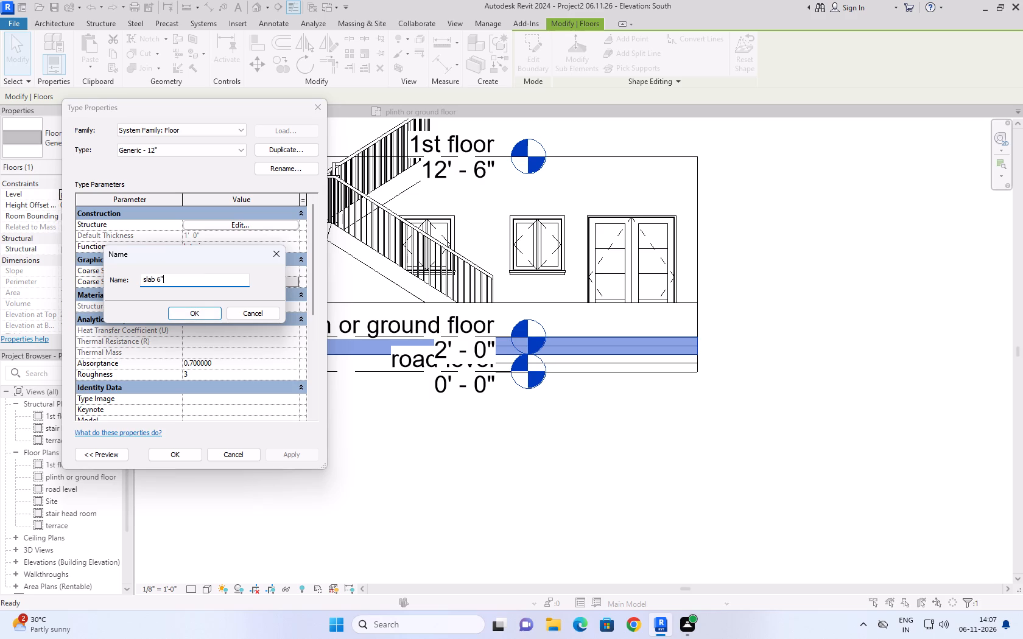
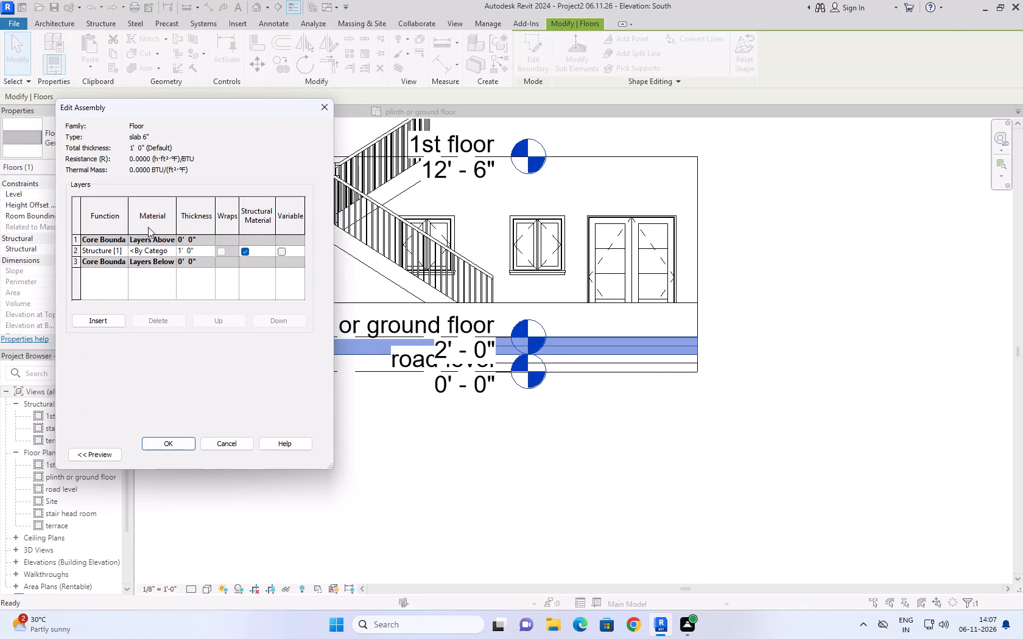
# Set the slab 6" floor type's structure layer thickness to 6" and apply it to the original house's floor.
pyautogui.click(206, 251)
pyautogui.write("6''")
pyautogui.click(165, 442)
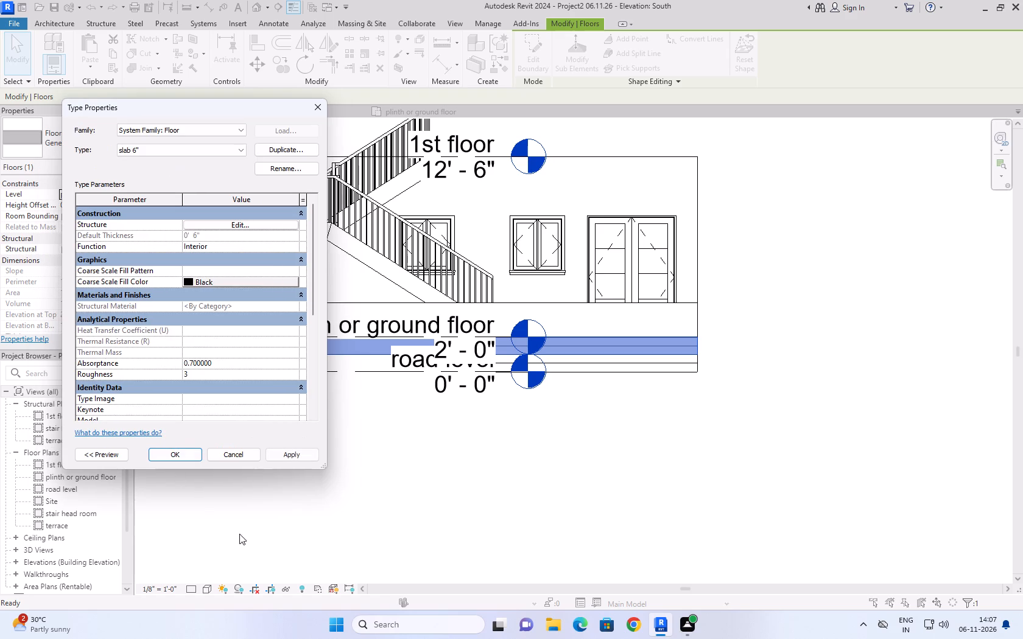
pyautogui.click(304, 462)
pyautogui.click(305, 458)
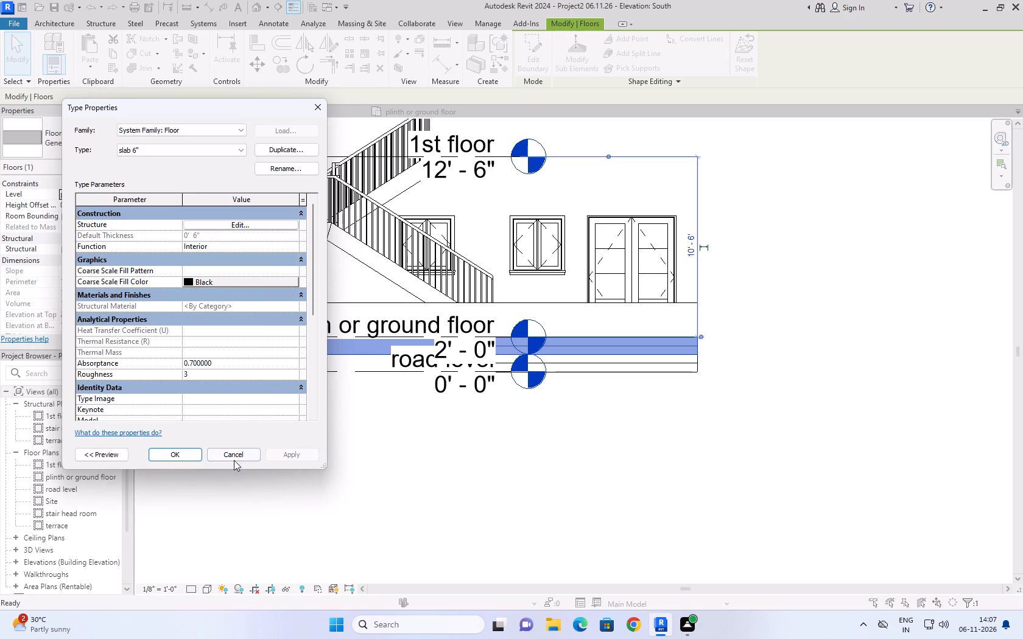
pyautogui.click(195, 460)
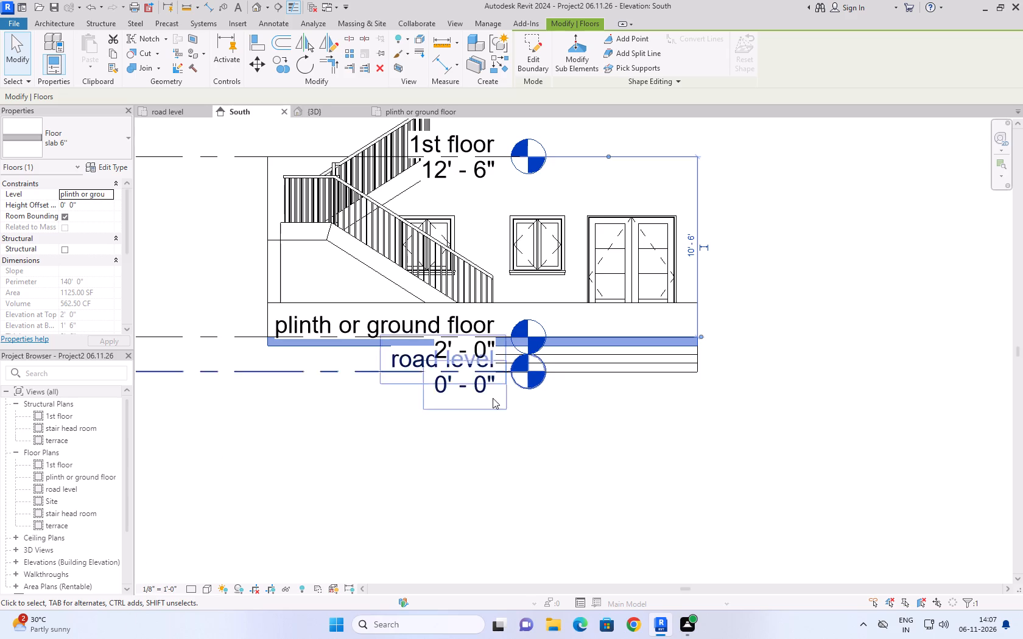
pyautogui.click(510, 470)
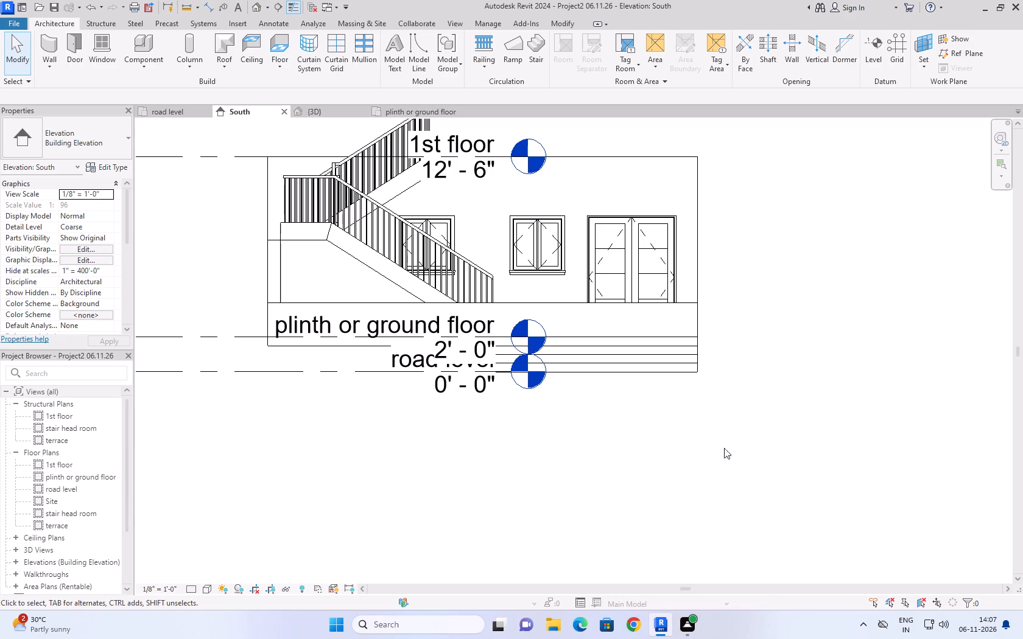
# Copy the original house's slab 6" floor and paste it aligned to the 1st floor level.
pyautogui.click(401, 114)
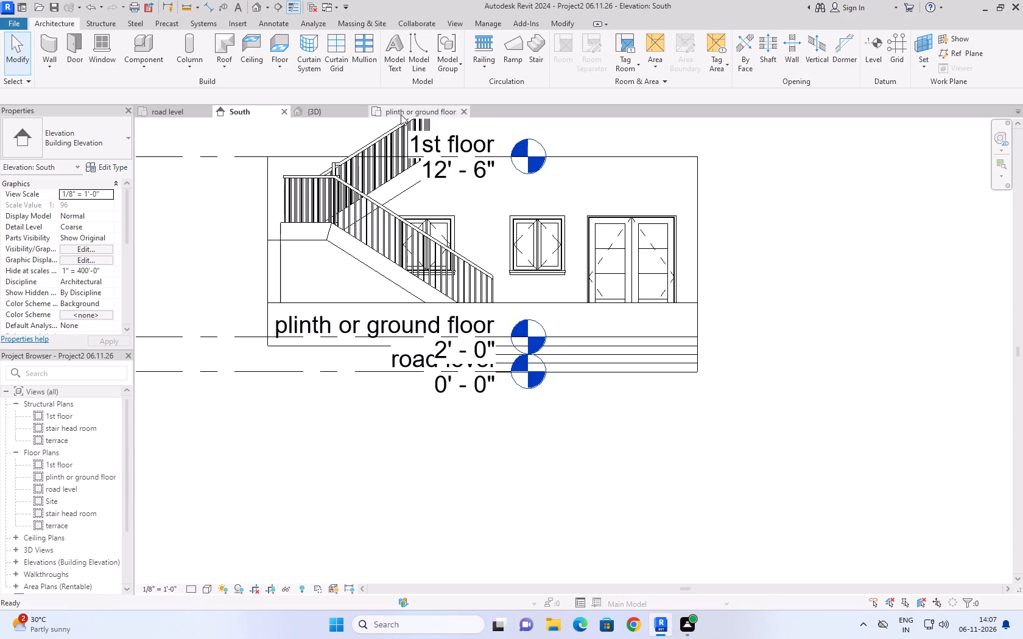
pyautogui.moveTo(658, 267); pyautogui.dragTo(564, 307, button='middle')
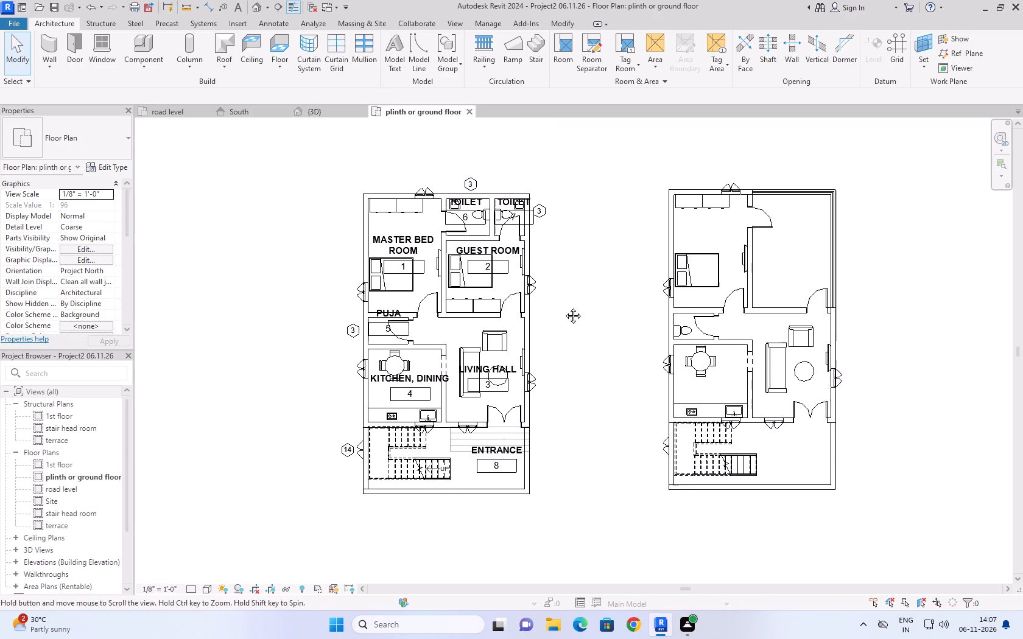
pyautogui.moveTo(564, 307); pyautogui.dragTo(563, 308, button='middle')
pyautogui.click(317, 113)
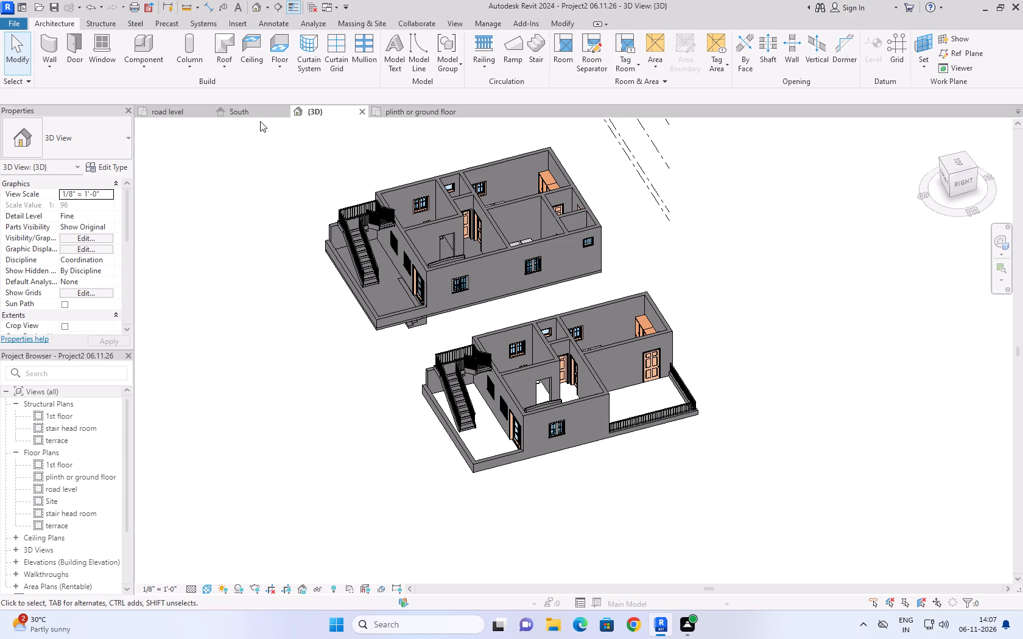
pyautogui.click(348, 359)
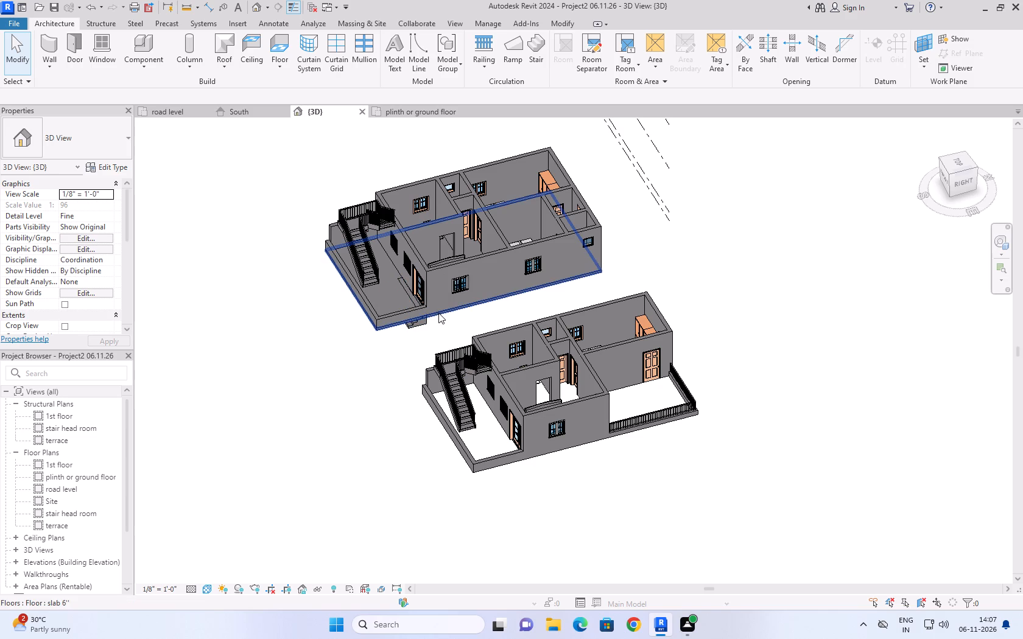
pyautogui.click(438, 313)
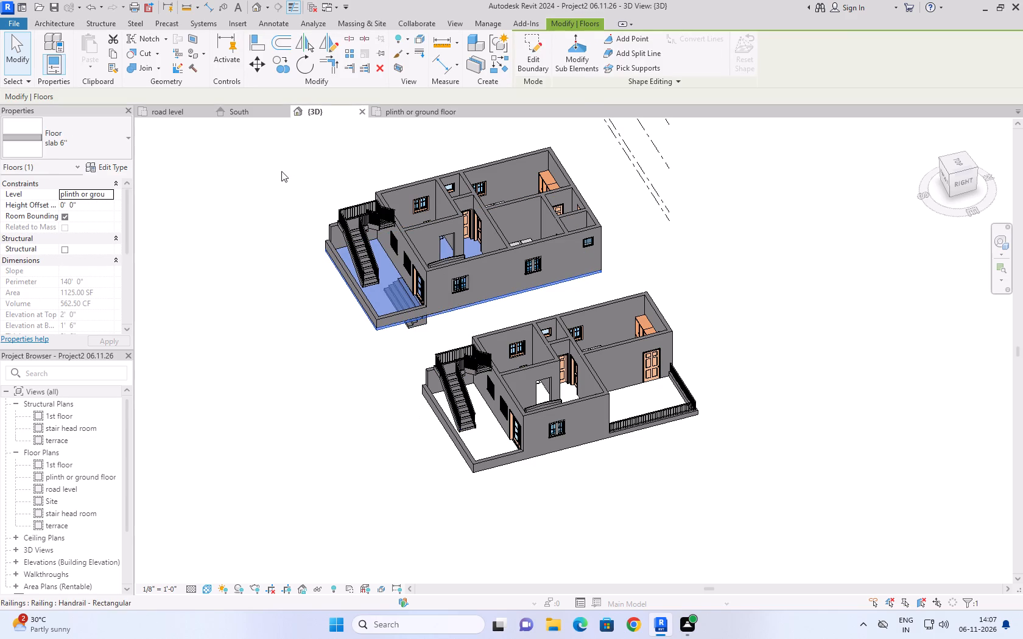
pyautogui.click(261, 113)
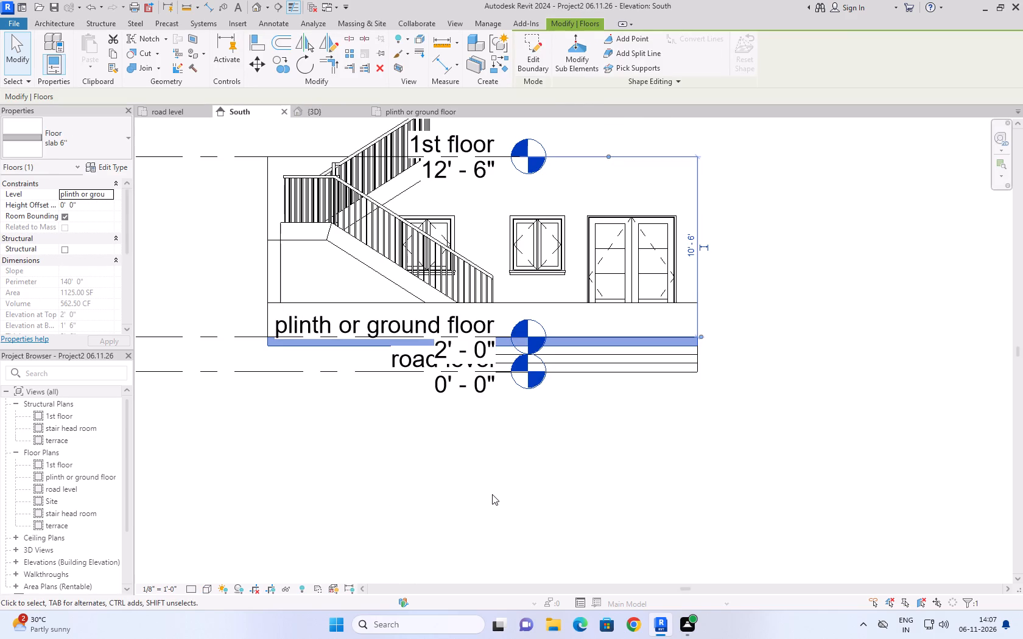
pyautogui.scroll(-2, 334, 495)
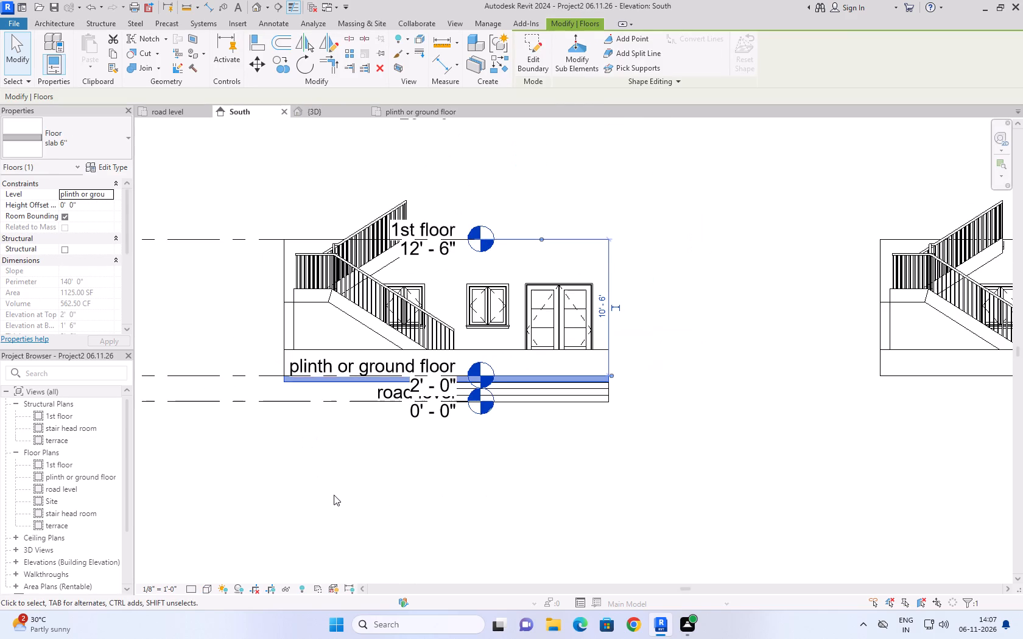
pyautogui.scroll(-1, 334, 495)
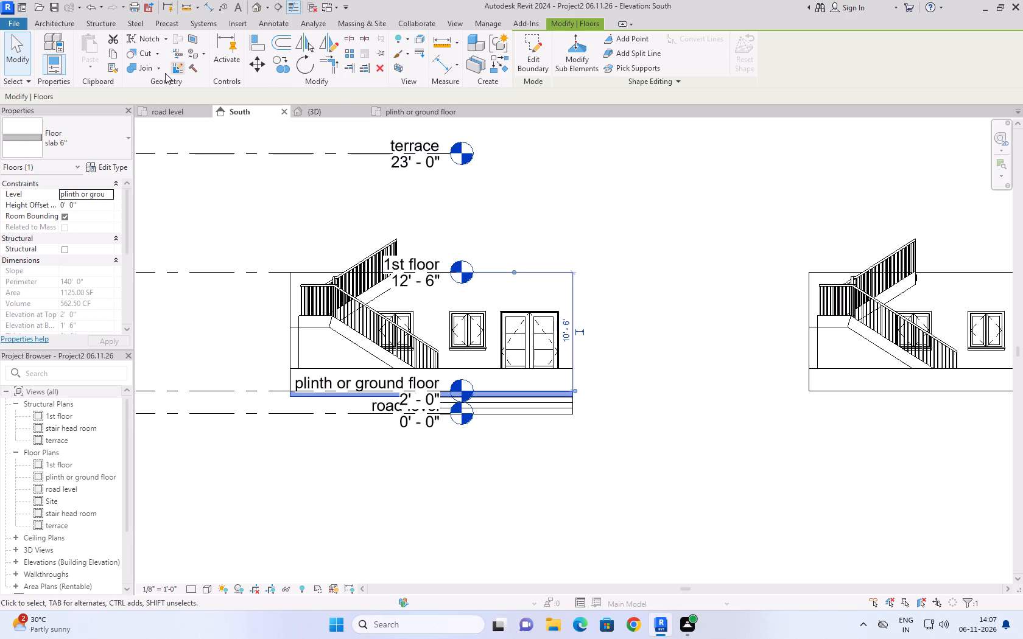
pyautogui.click(118, 58)
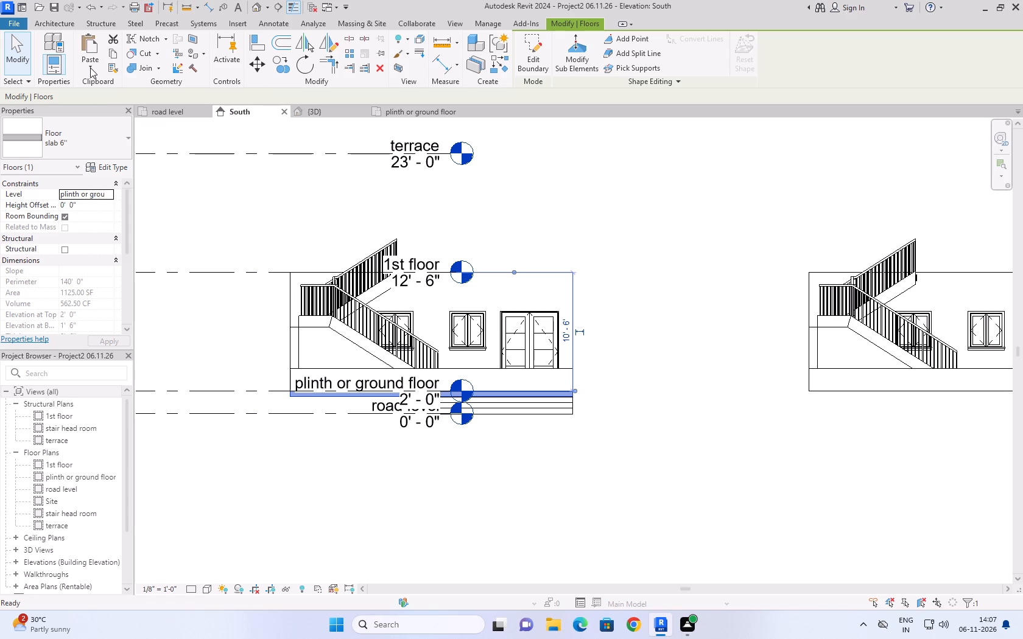
pyautogui.click(90, 68)
pyautogui.click(133, 115)
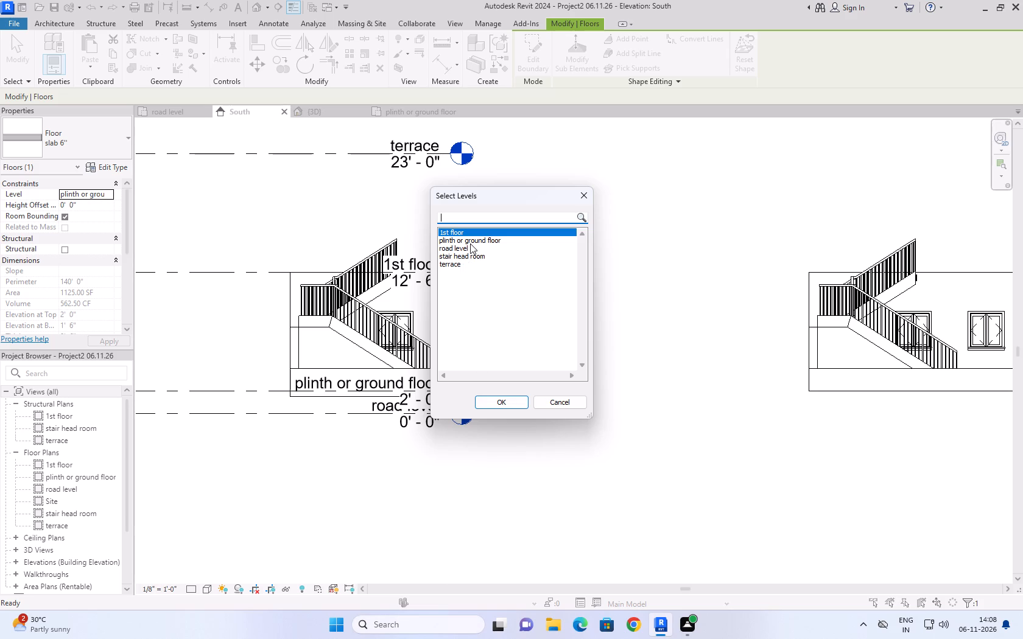
pyautogui.click(511, 403)
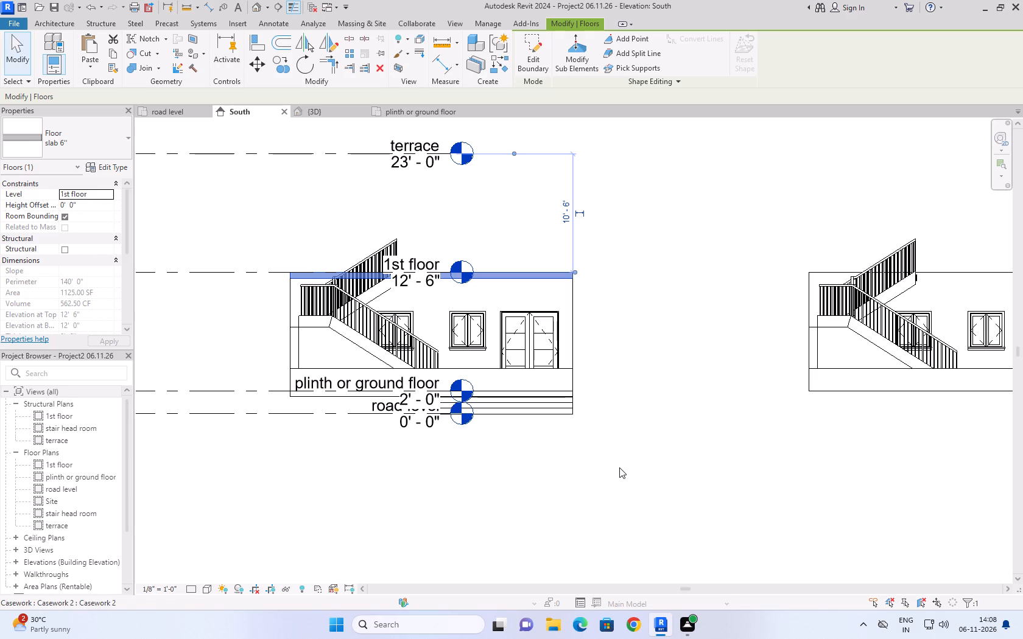
pyautogui.scroll(-3, 601, 484)
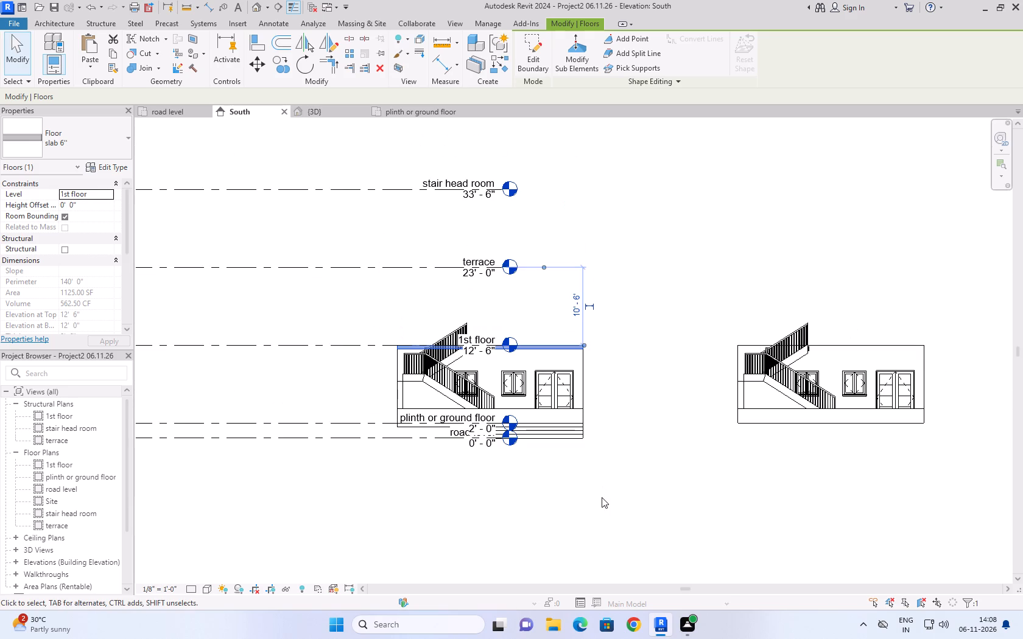
pyautogui.click(589, 501)
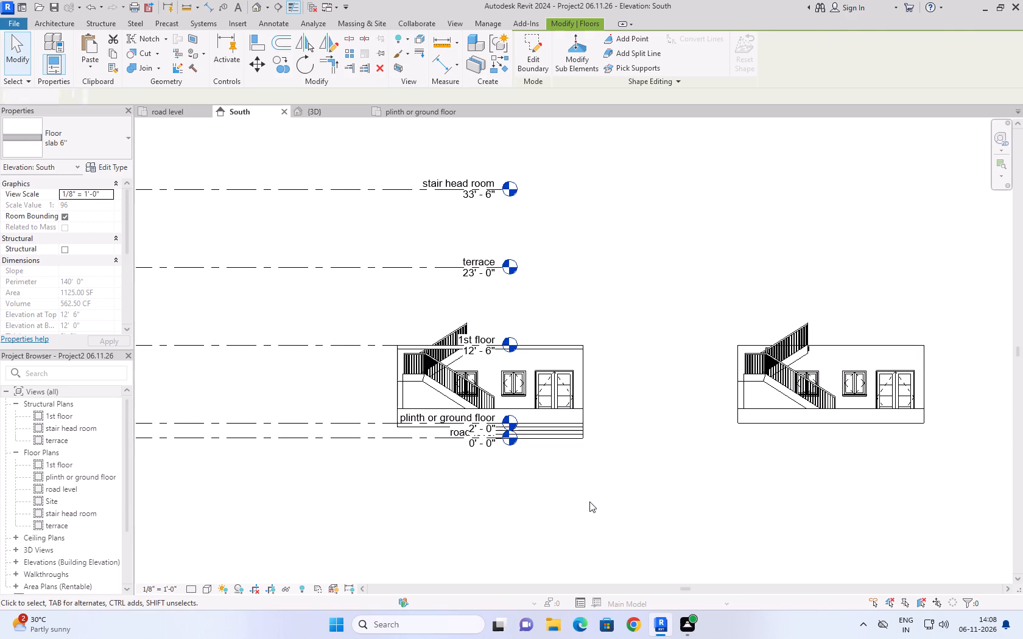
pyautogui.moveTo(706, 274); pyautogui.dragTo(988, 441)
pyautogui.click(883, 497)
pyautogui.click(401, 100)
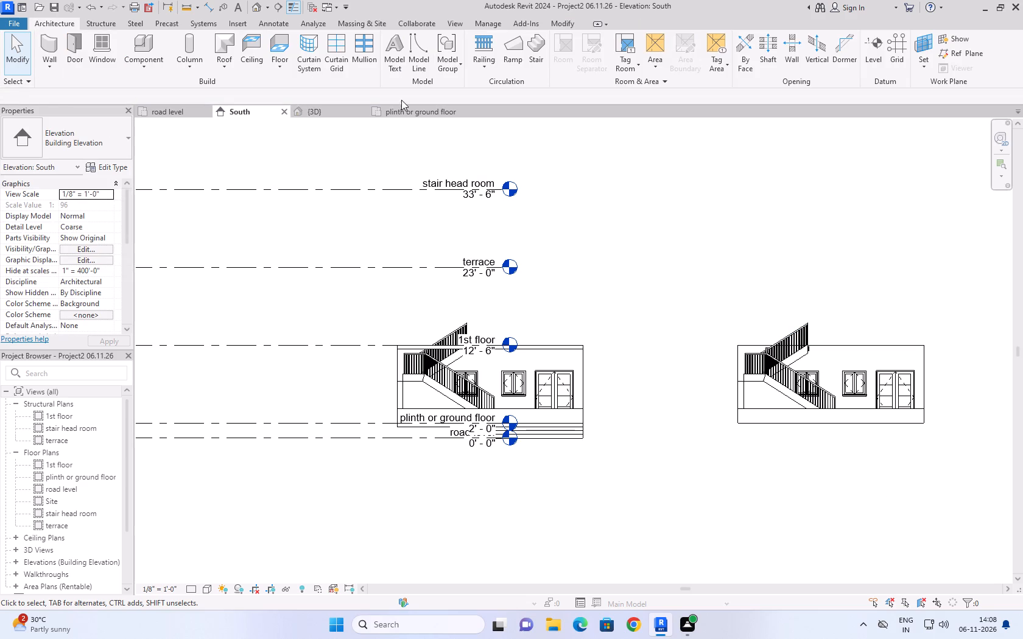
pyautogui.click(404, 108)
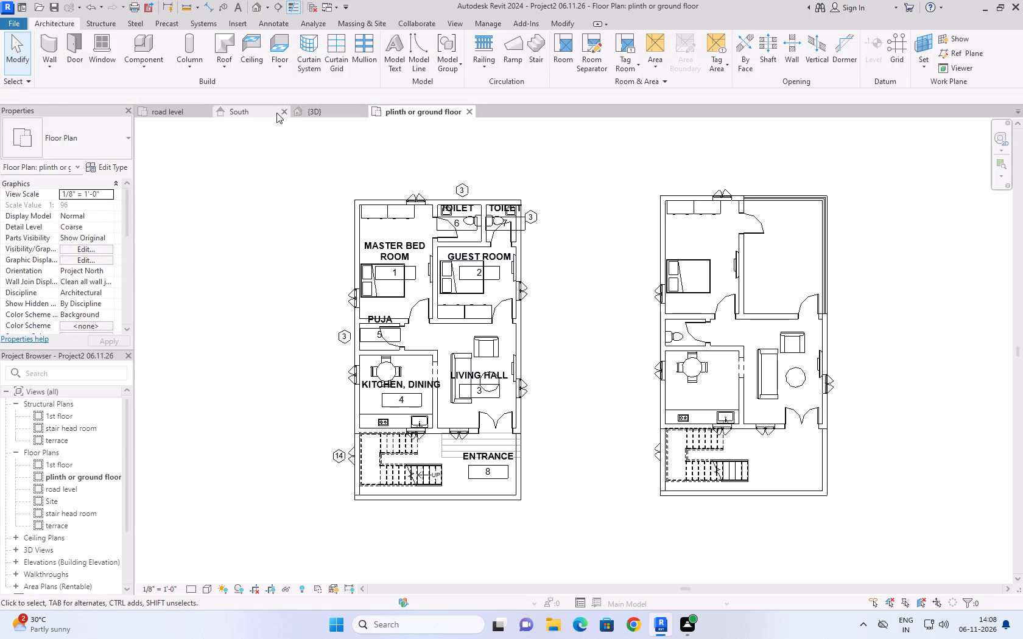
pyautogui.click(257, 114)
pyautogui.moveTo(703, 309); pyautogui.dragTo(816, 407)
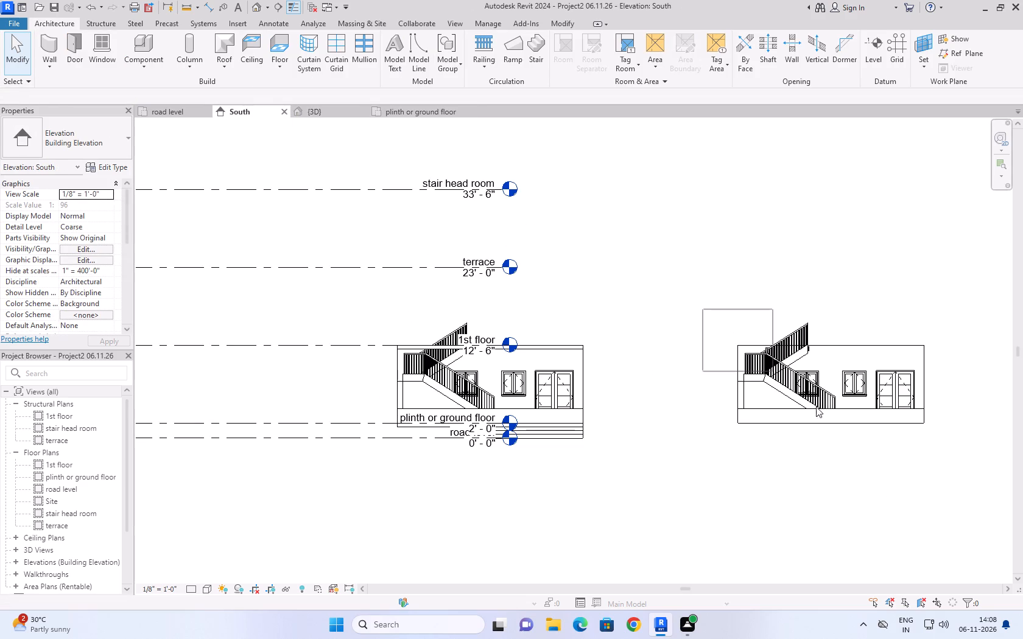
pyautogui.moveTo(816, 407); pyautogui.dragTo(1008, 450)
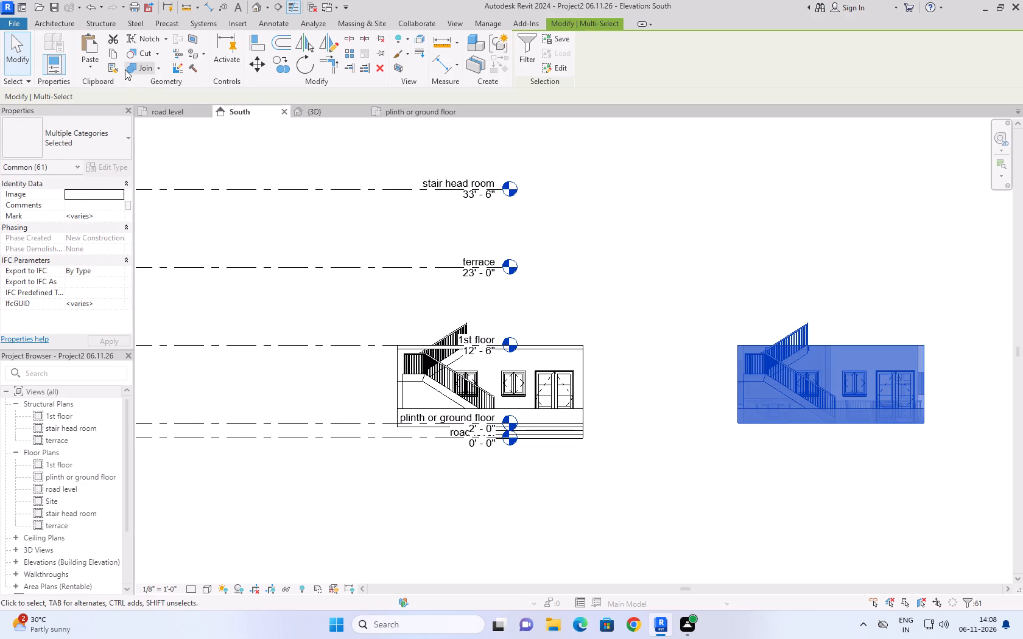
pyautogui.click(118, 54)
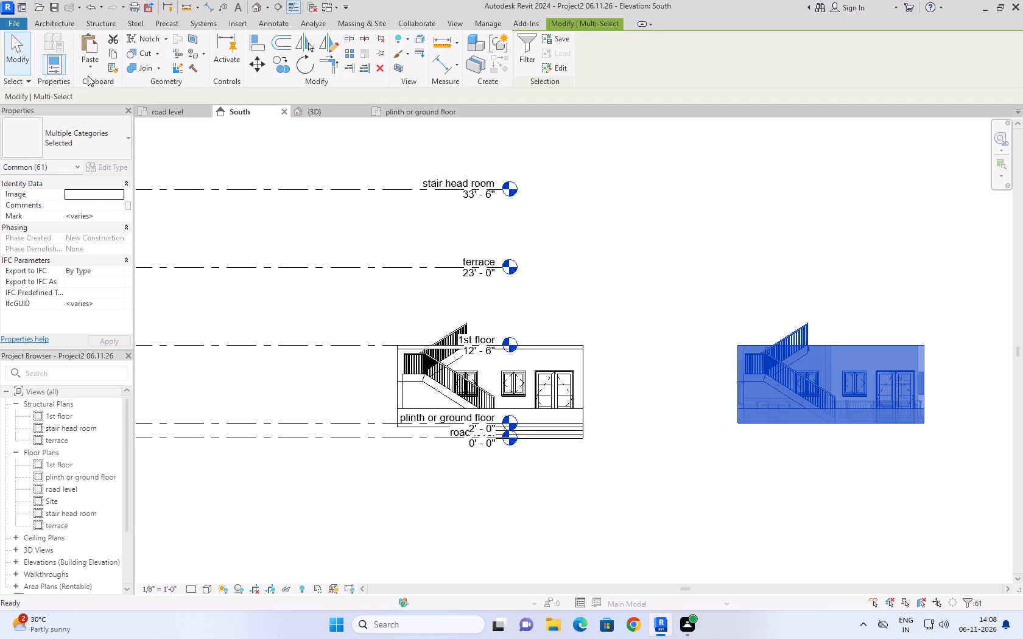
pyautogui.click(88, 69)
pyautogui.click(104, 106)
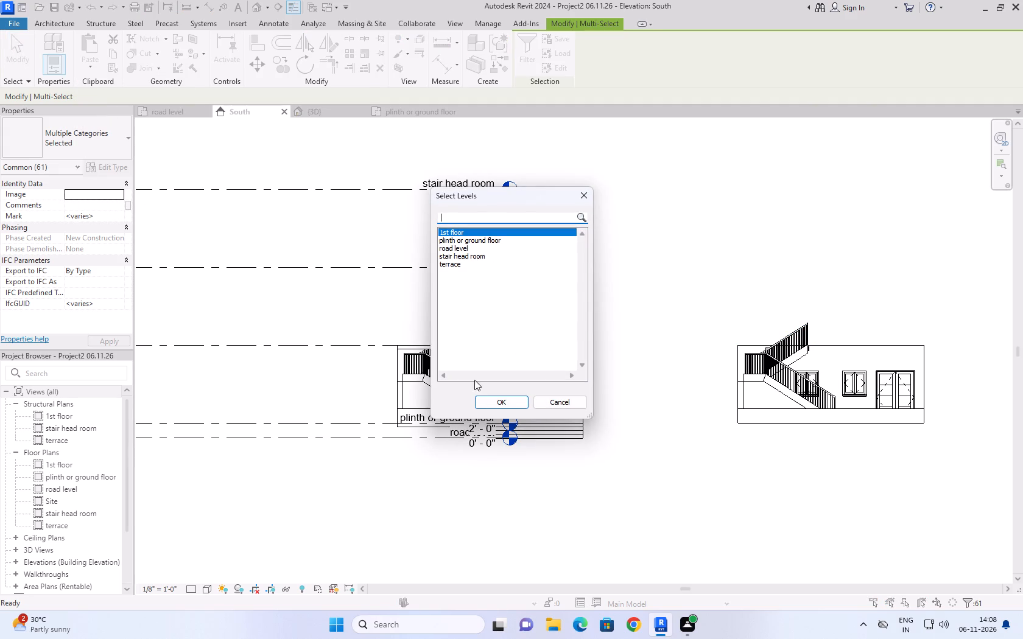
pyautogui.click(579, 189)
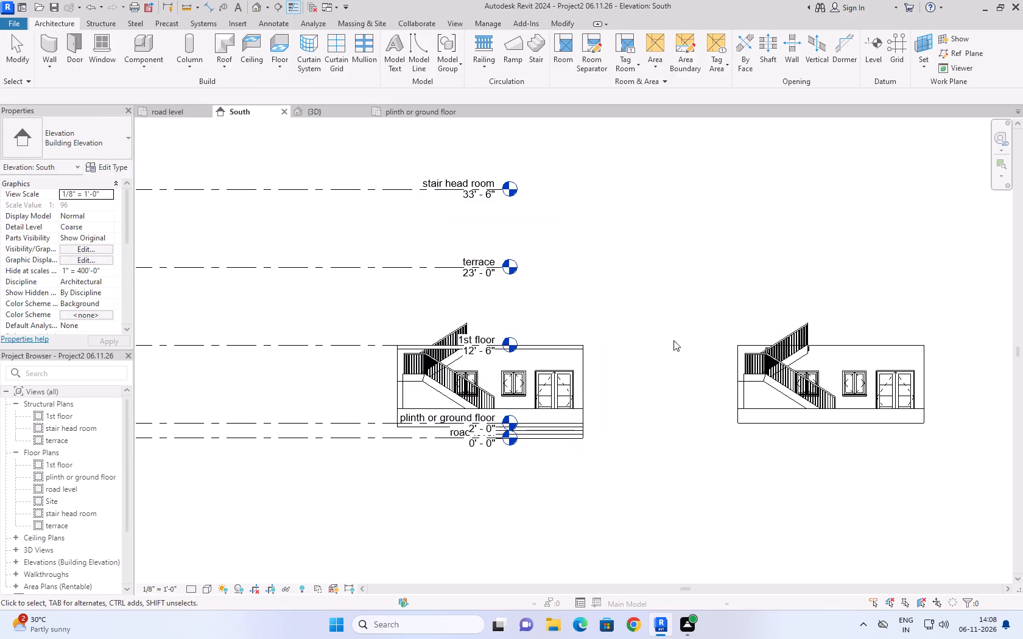
# Copy all elements of the converted house in the South elevation, keeping every category, and paste them aligned to the 1st floor level.
pyautogui.moveTo(696, 267); pyautogui.dragTo(1022, 450)
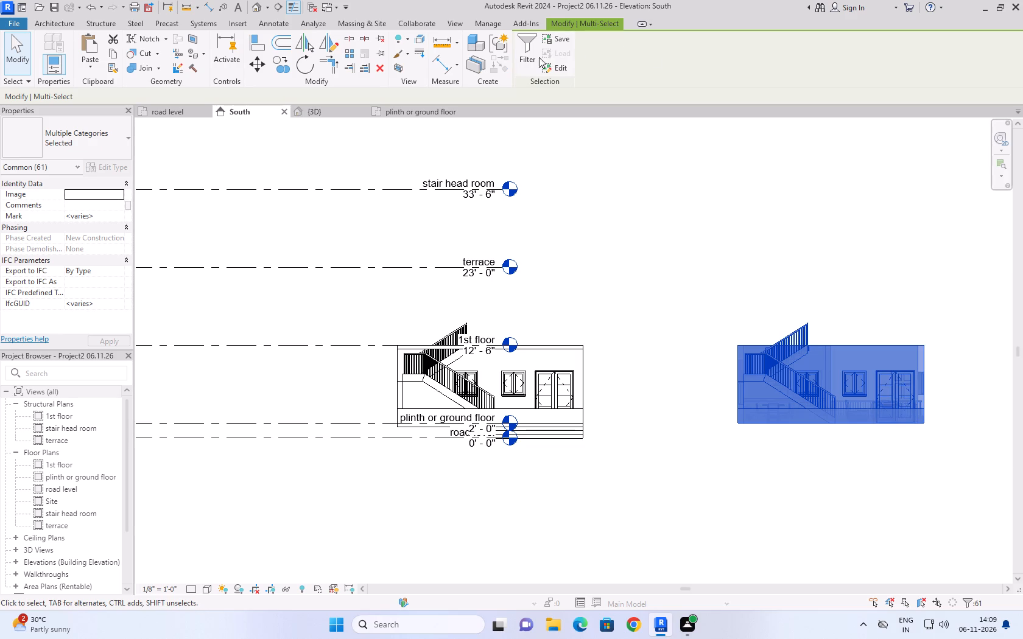
pyautogui.click(527, 52)
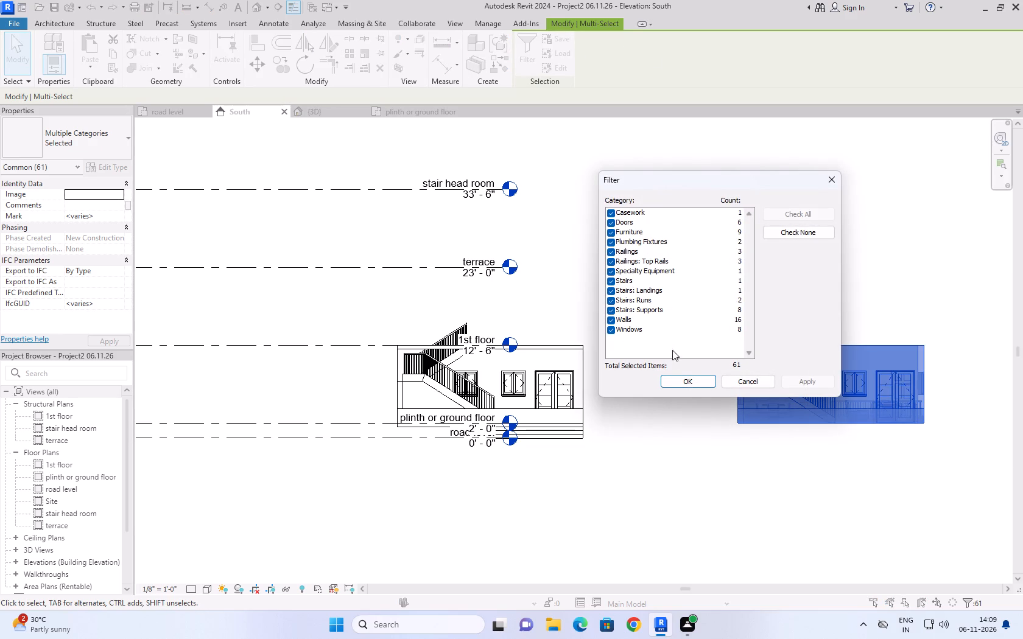
pyautogui.click(685, 380)
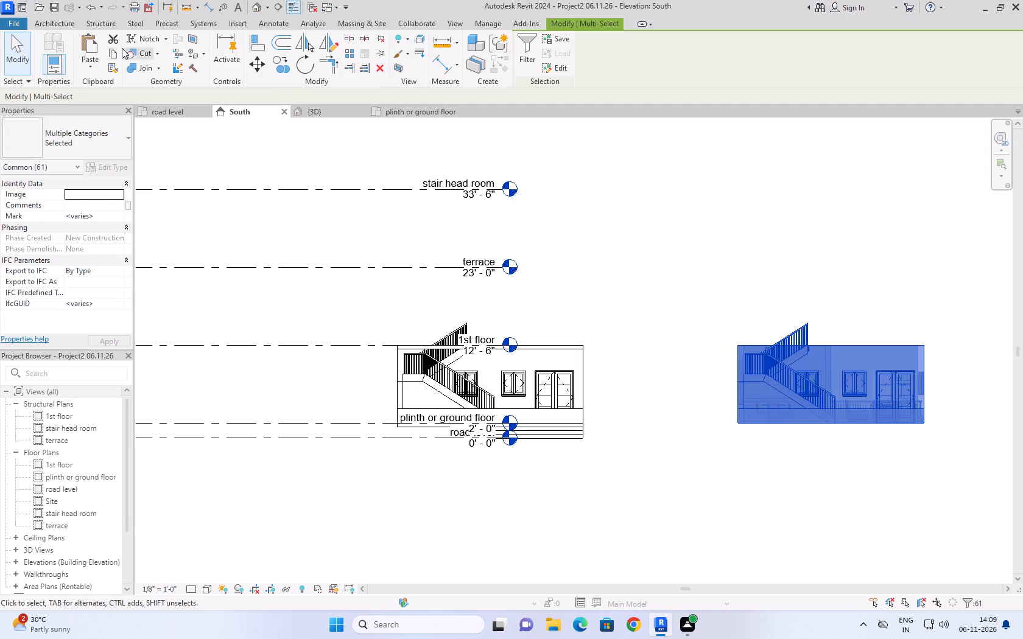
pyautogui.click(112, 53)
pyautogui.click(97, 74)
pyautogui.click(137, 116)
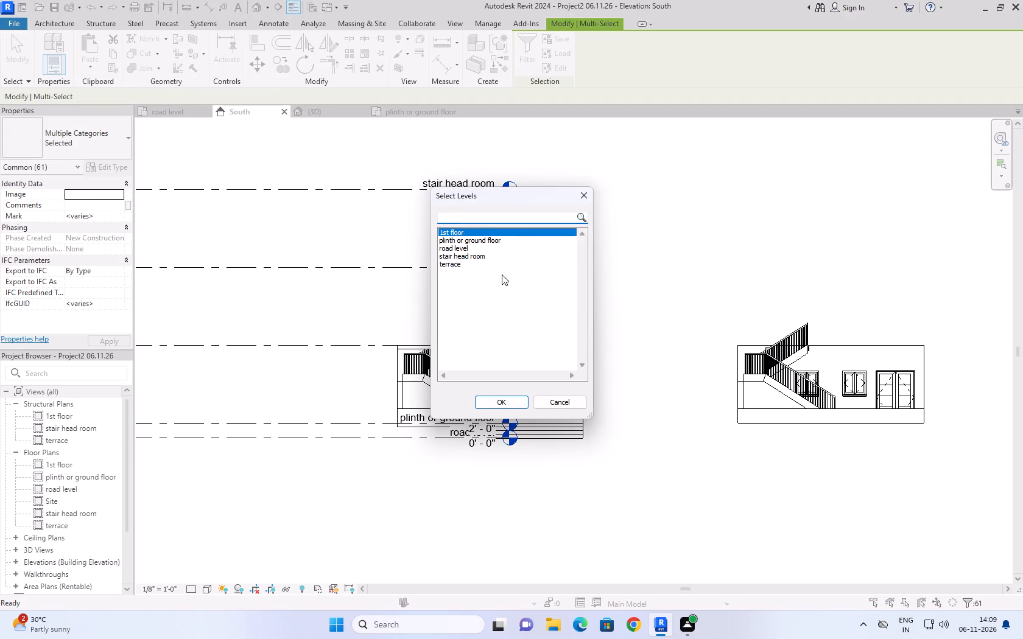
pyautogui.click(522, 402)
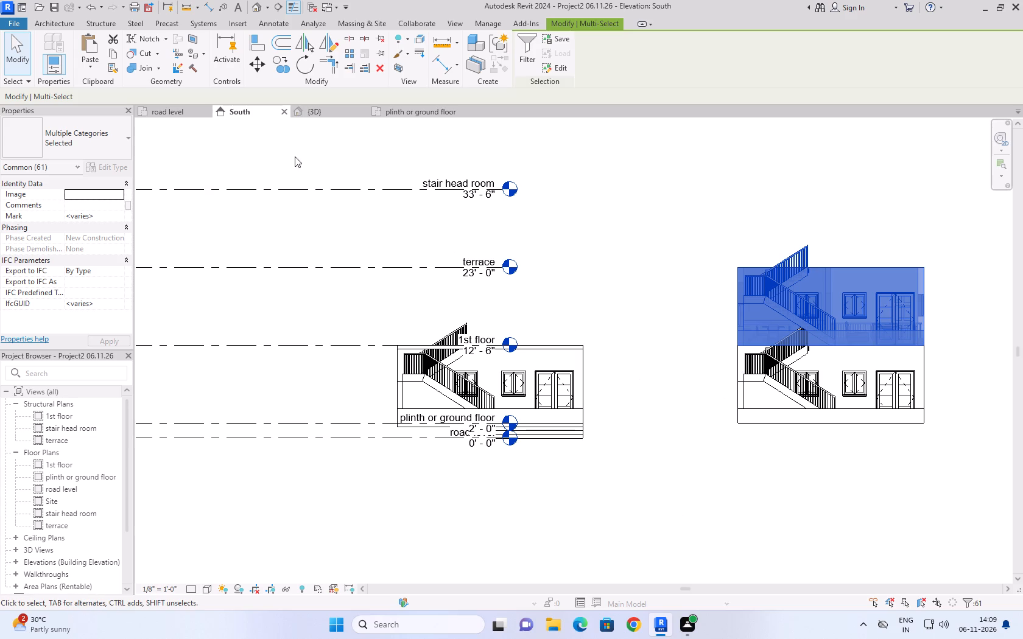
# Move the pasted upper storey onto the original house, matching its lower outer corner to the original stair-side wall's top corner at 1st floor level.
pyautogui.click(256, 67)
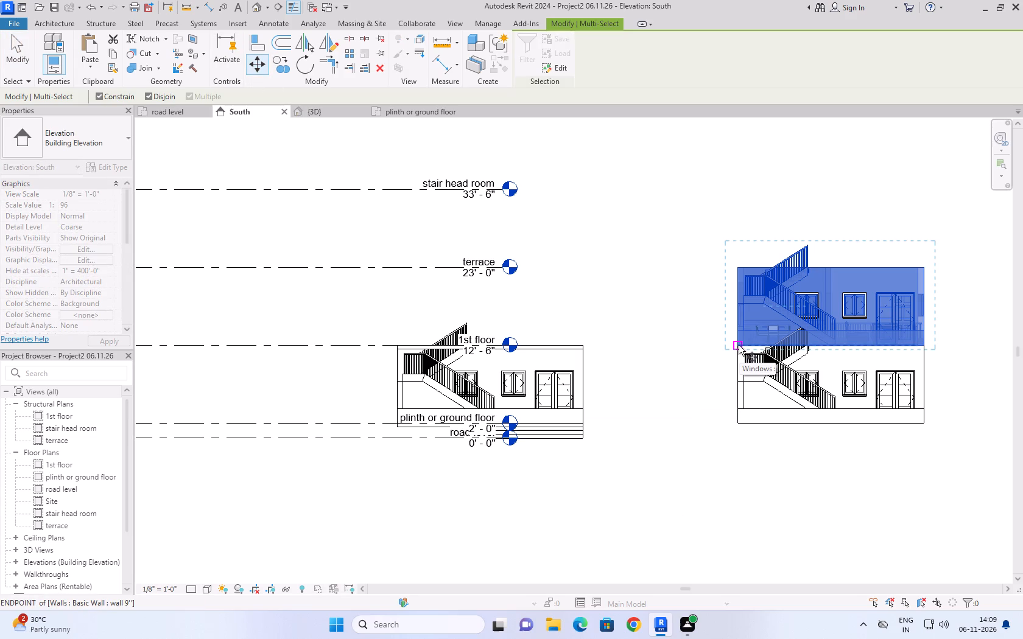
pyautogui.click(739, 345)
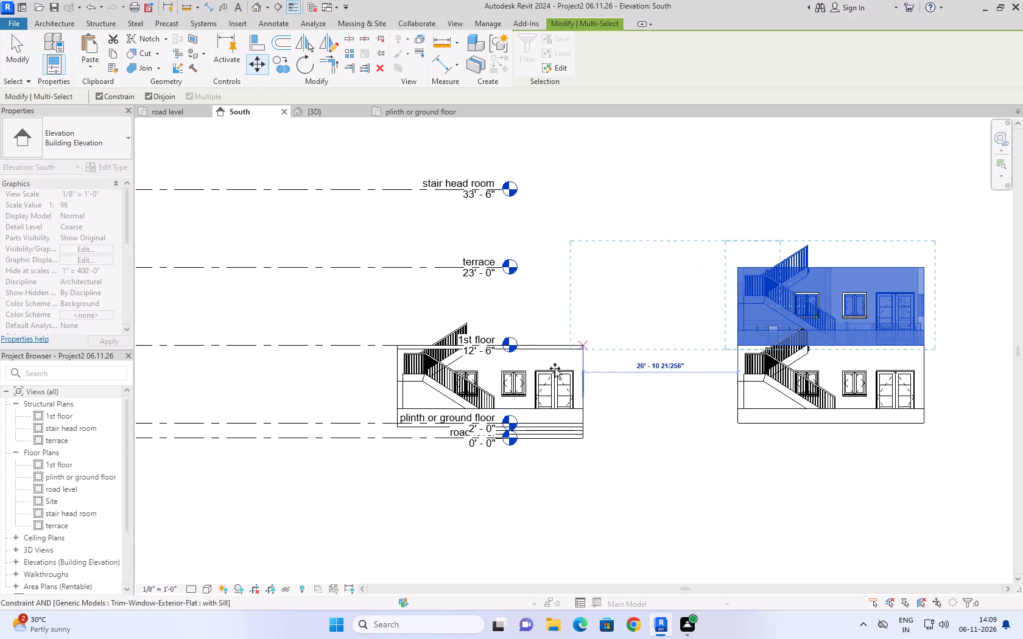
pyautogui.scroll(8, 391, 365)
pyautogui.click(407, 303)
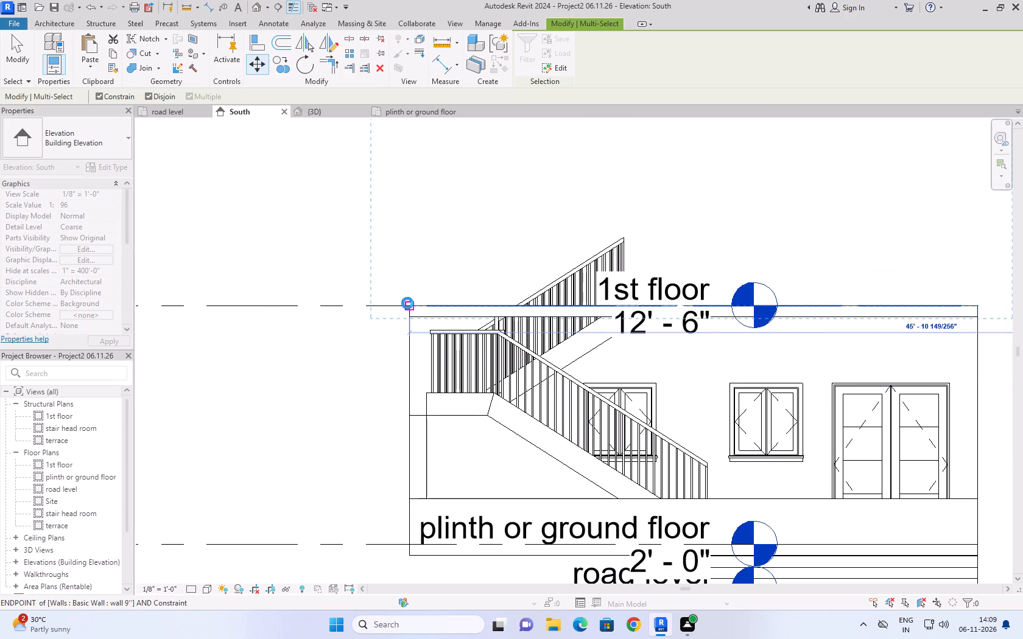
pyautogui.scroll(-6, 311, 407)
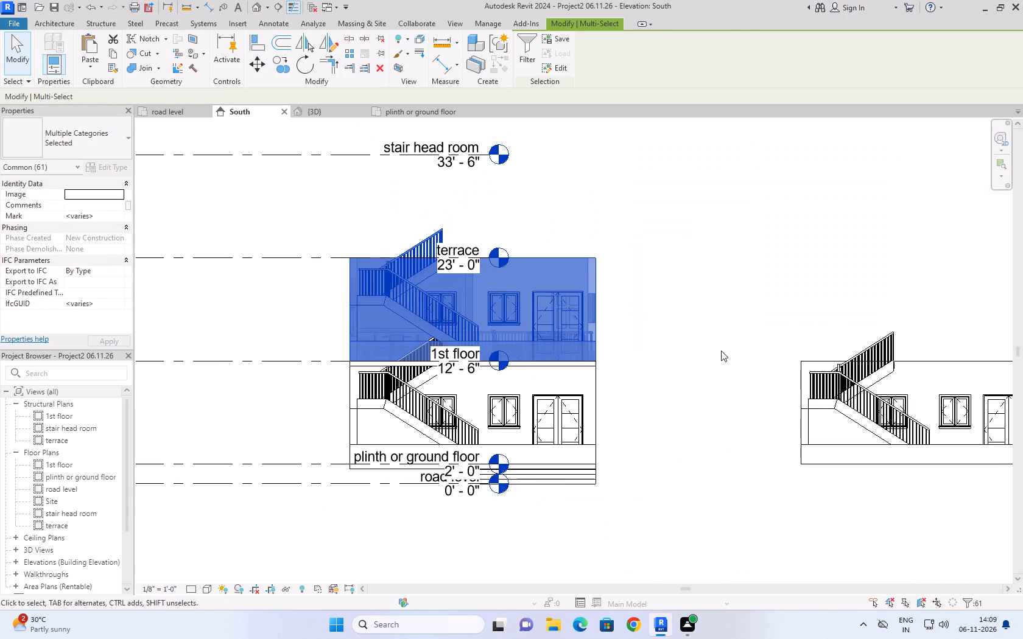
# Examine the stacked upper storey in 3D, including its fit on the ground floor, the terrace door and the railing.
pyautogui.click(751, 254)
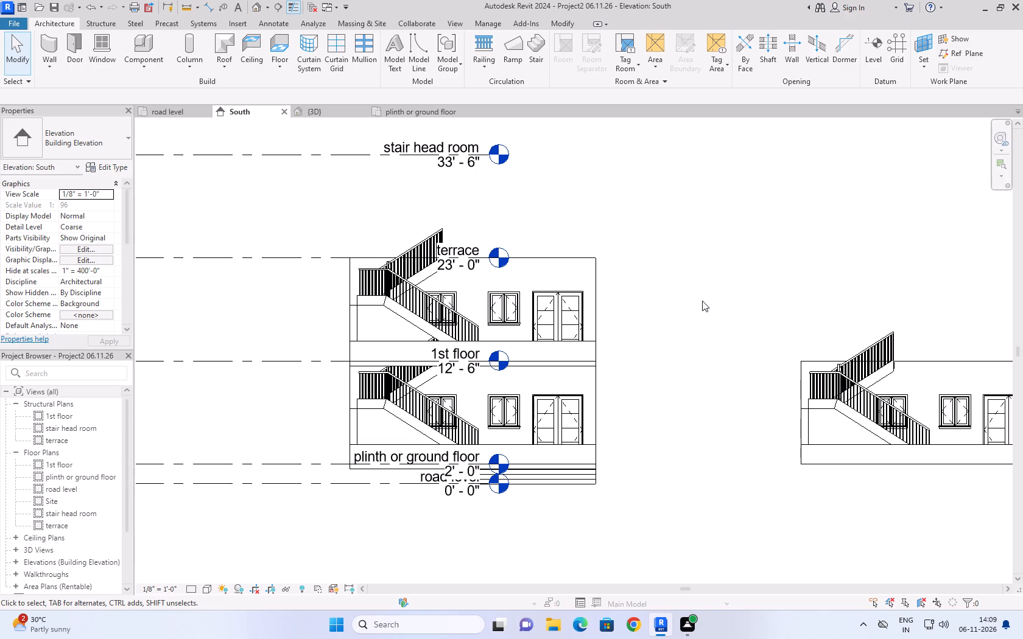
pyautogui.moveTo(702, 301); pyautogui.dragTo(697, 335)
pyautogui.click(339, 112)
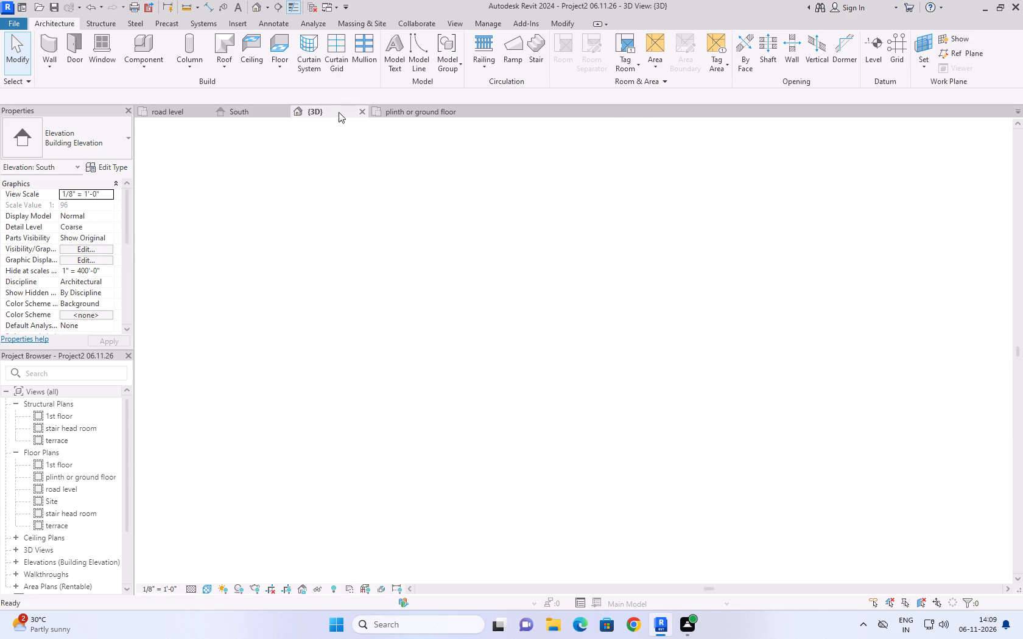
pyautogui.click(723, 481)
pyautogui.scroll(-3, 670, 558)
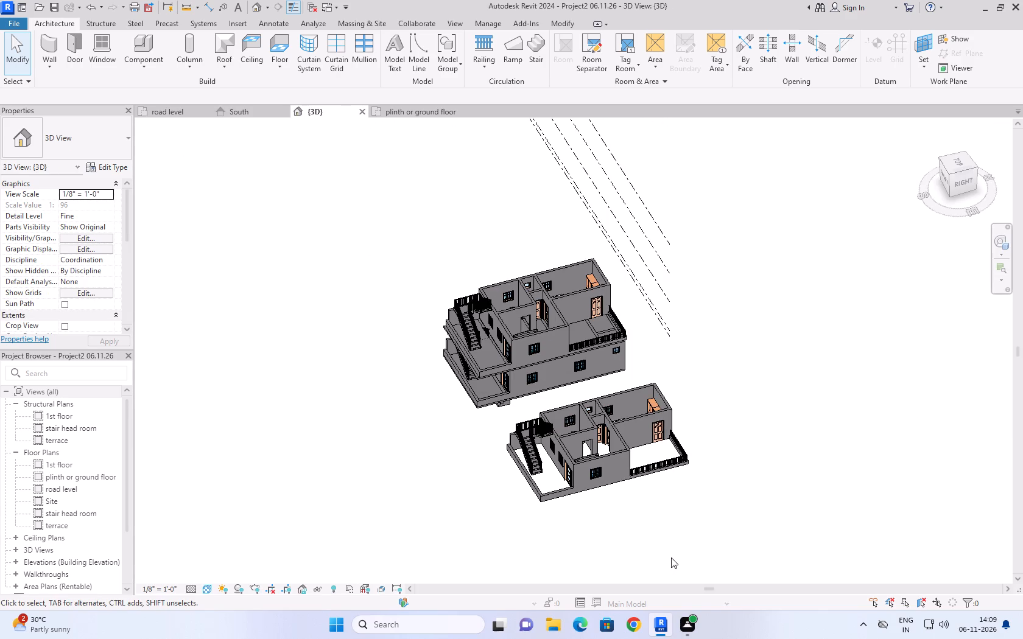
pyautogui.click(933, 126)
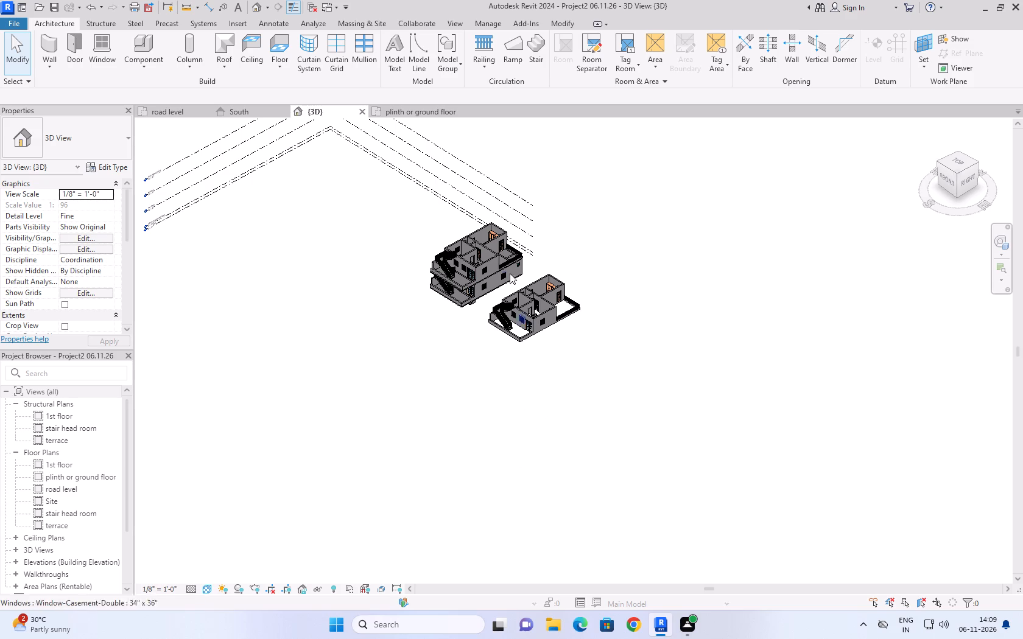
pyautogui.scroll(10, 511, 264)
pyautogui.scroll(4, 932, 458)
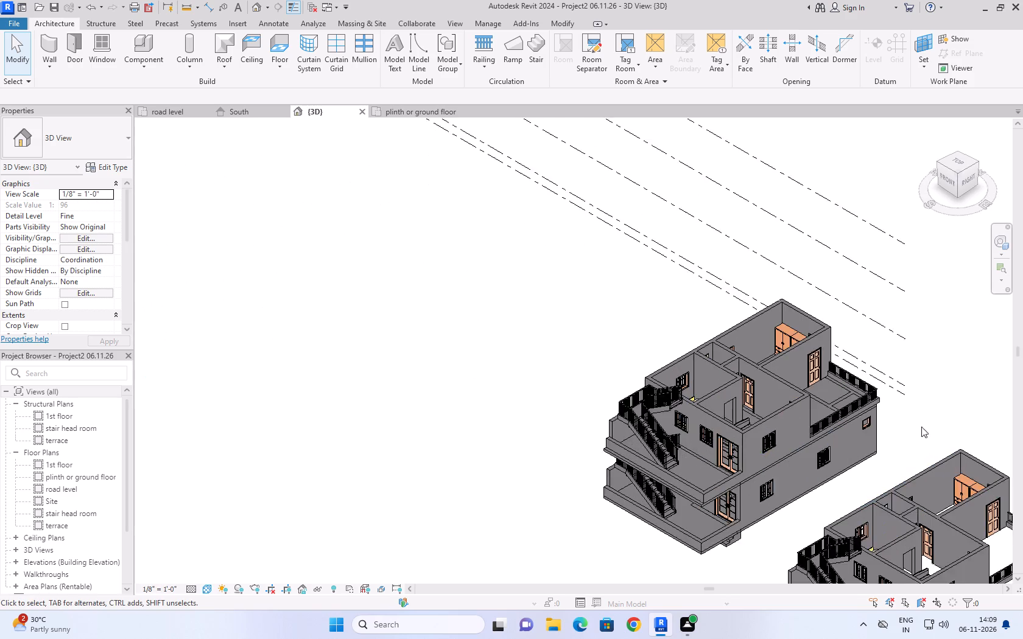
pyautogui.scroll(7, 898, 412)
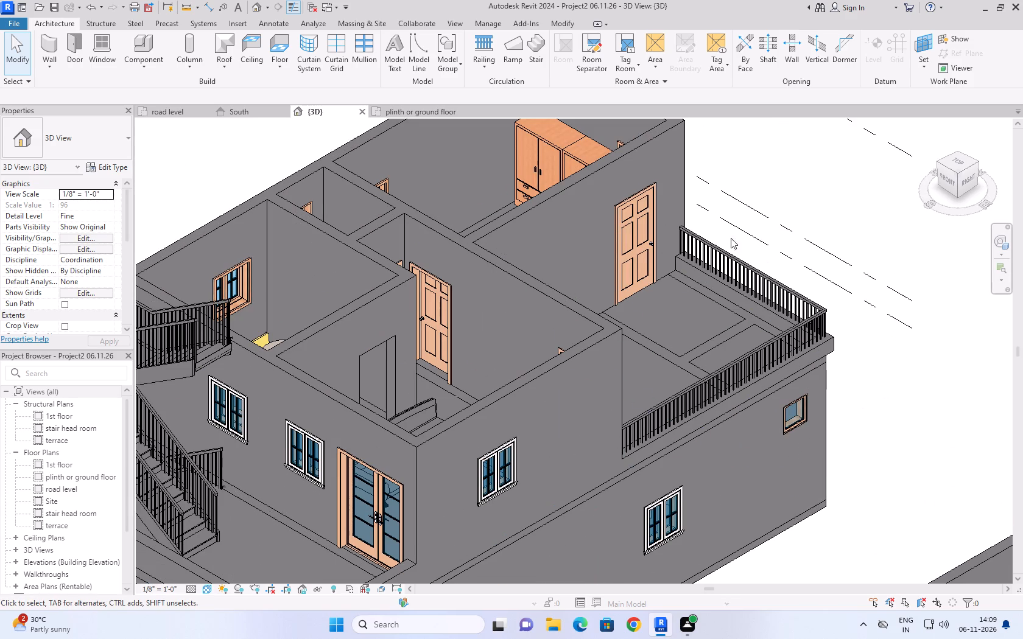
pyautogui.scroll(4, 756, 324)
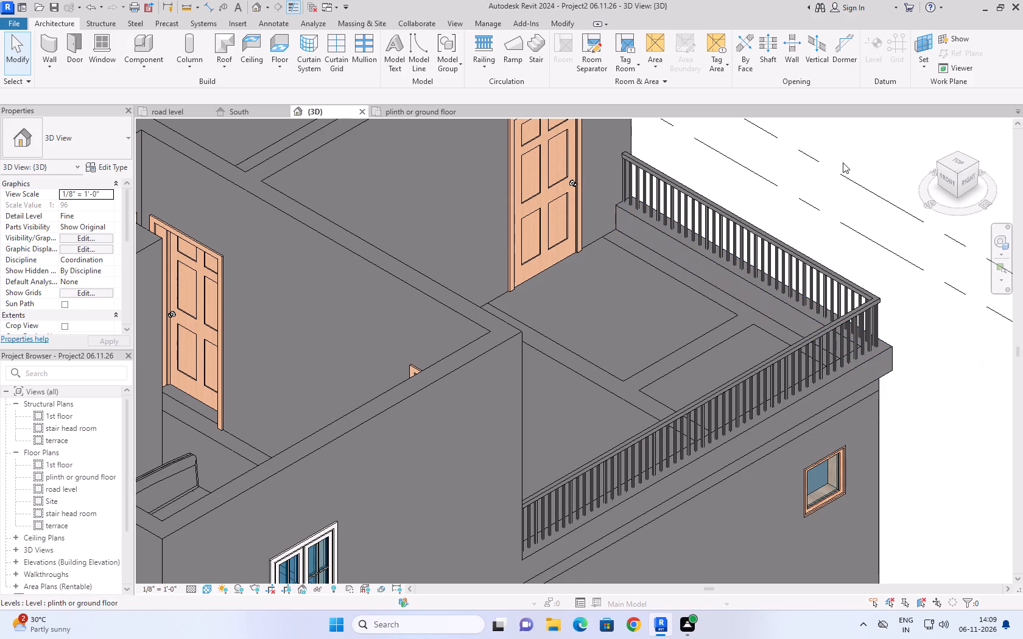
pyautogui.click(849, 149)
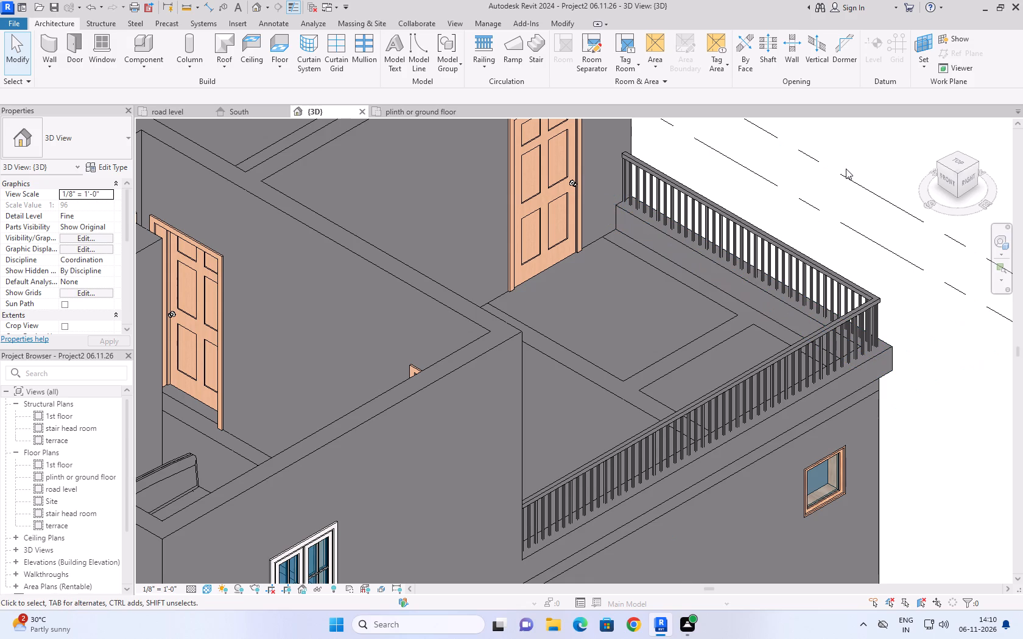
pyautogui.scroll(-5, 846, 169)
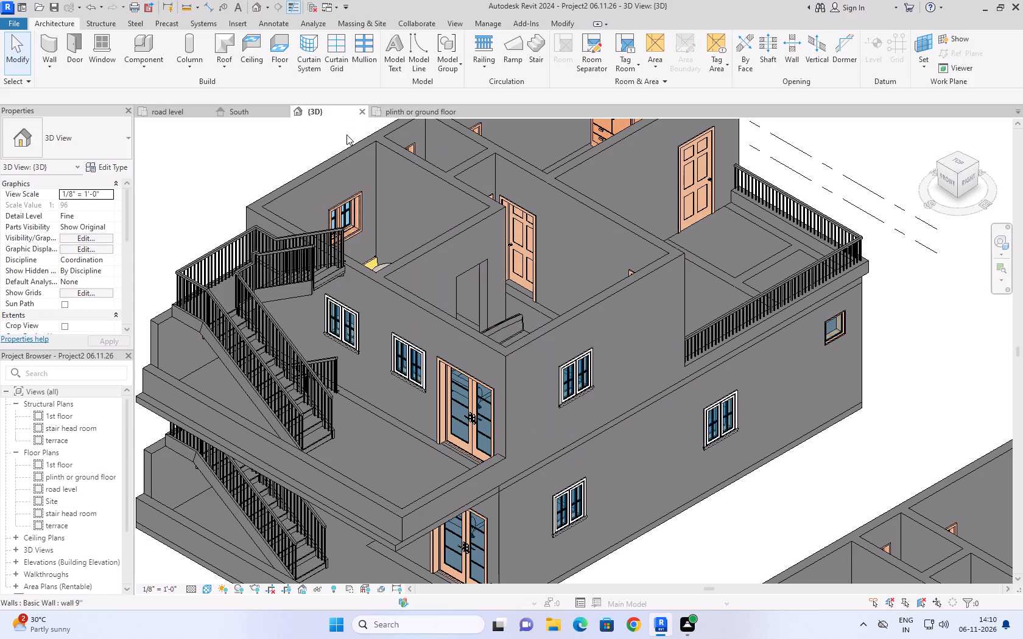
# Delete the door between the bedroom and open terrace of the converted house in the plinth or ground floor plan, and save.
pyautogui.click(396, 117)
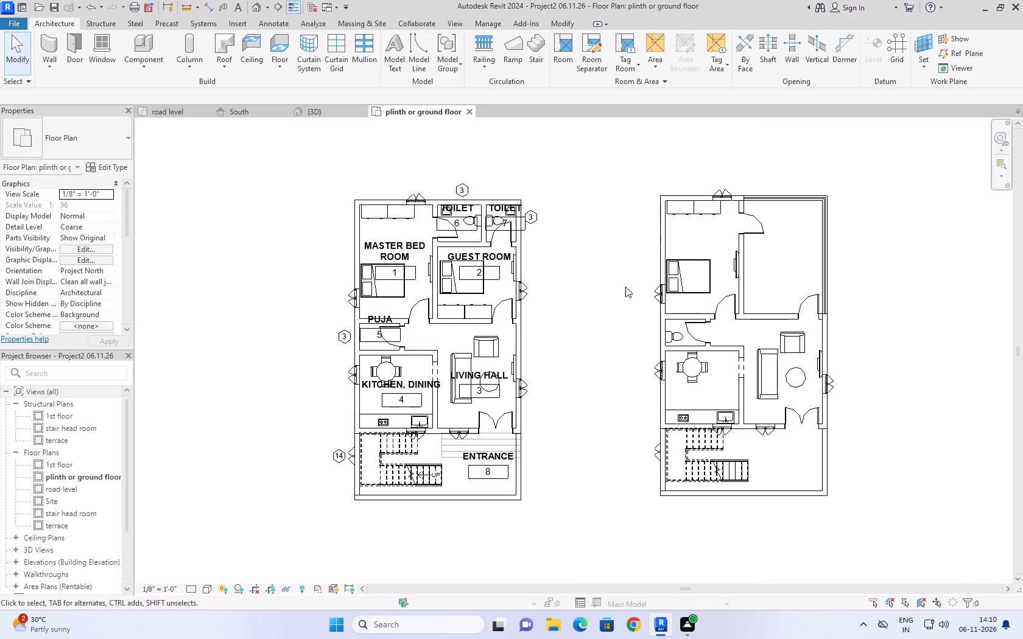
pyautogui.click(751, 233)
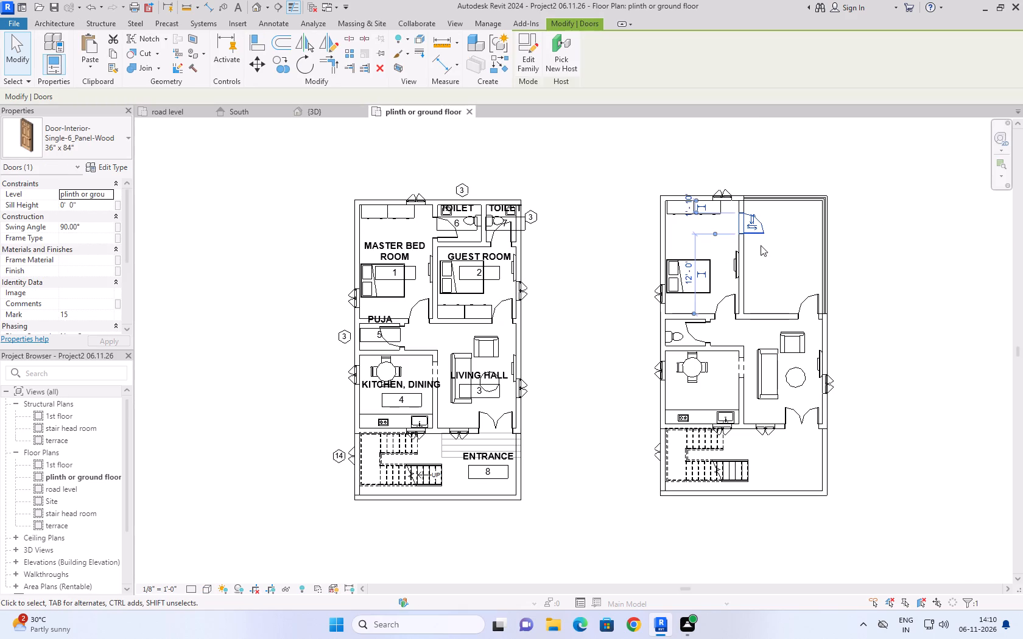
pyautogui.press('Delete')
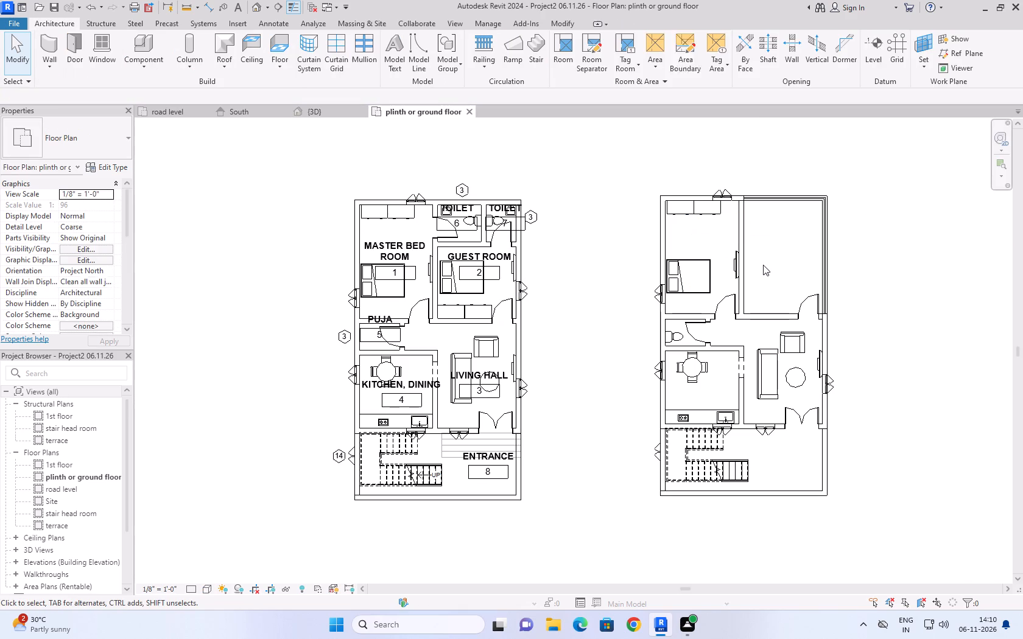
pyautogui.click(909, 282)
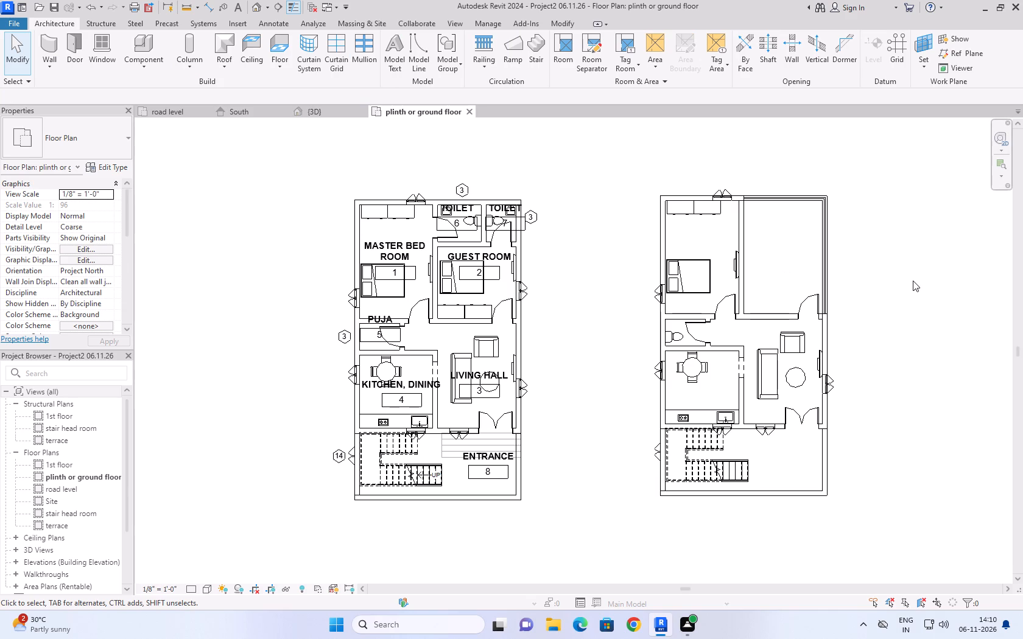
pyautogui.hotkey('ctrl', 's')
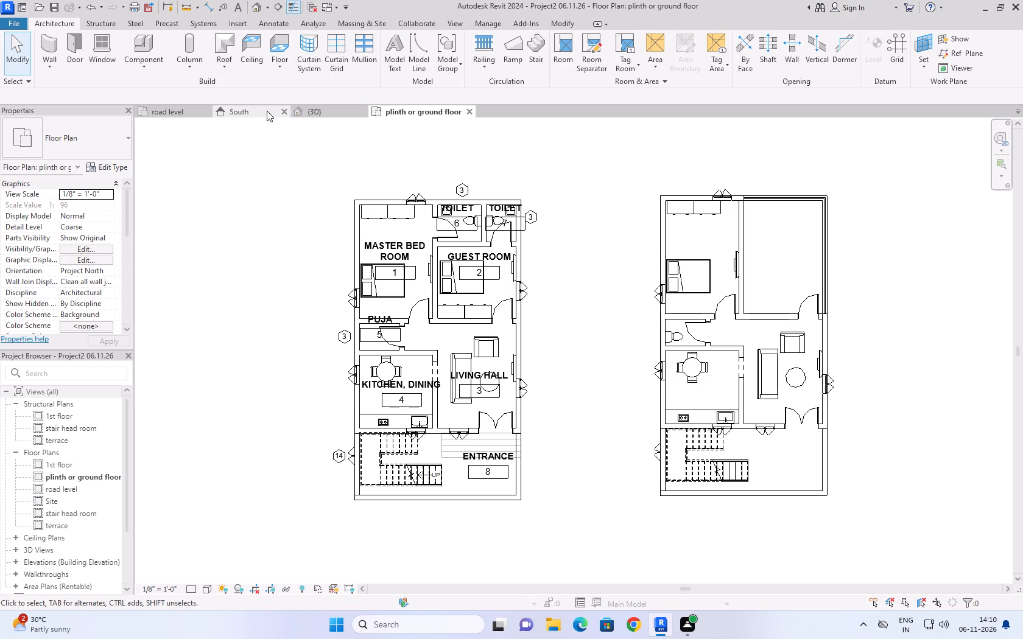
# Delete the terrace door in the stacked upper storey's bedroom wall in 3D and save the project.
pyautogui.click(317, 109)
pyautogui.scroll(-4, 620, 232)
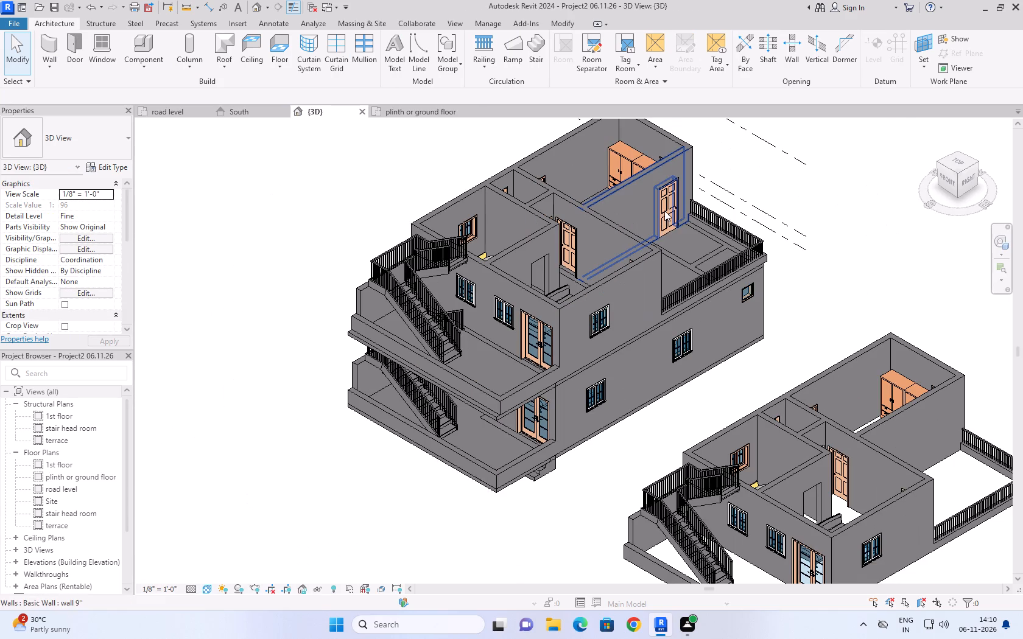
pyautogui.click(664, 209)
pyautogui.press('Delete')
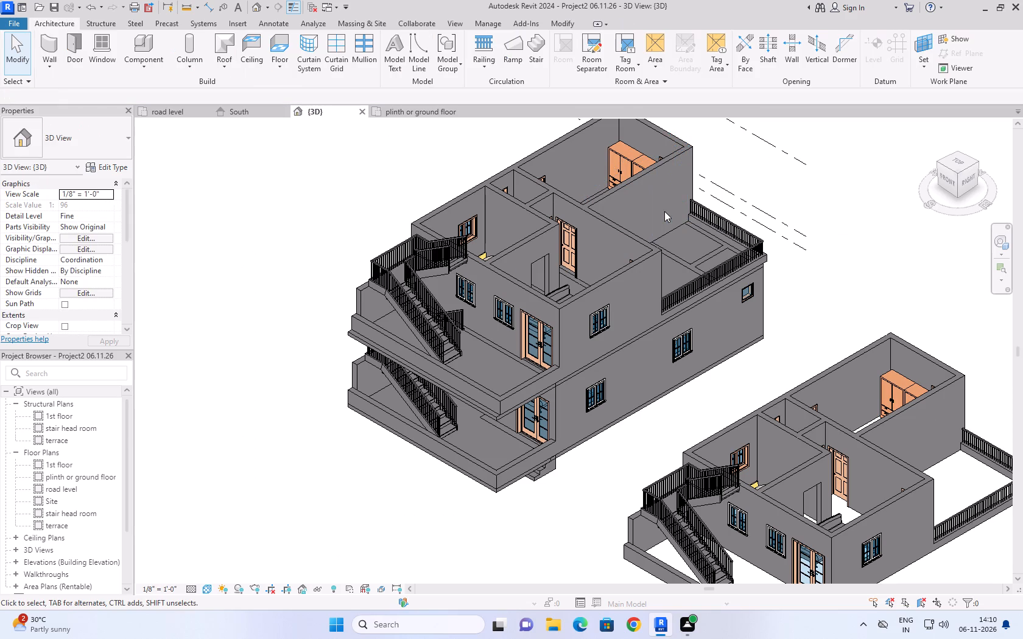
pyautogui.click(851, 188)
pyautogui.hotkey('ctrl', 's')
pyautogui.hotkey('ctrl', 's')
pyautogui.hotkey('ctrl', 's')
pyautogui.hotkey('ctrl', 's')
# Raise the 1st floor's long front parapet wall beside the stairs to about 4'-4" high.
pyautogui.scroll(-5, 388, 613)
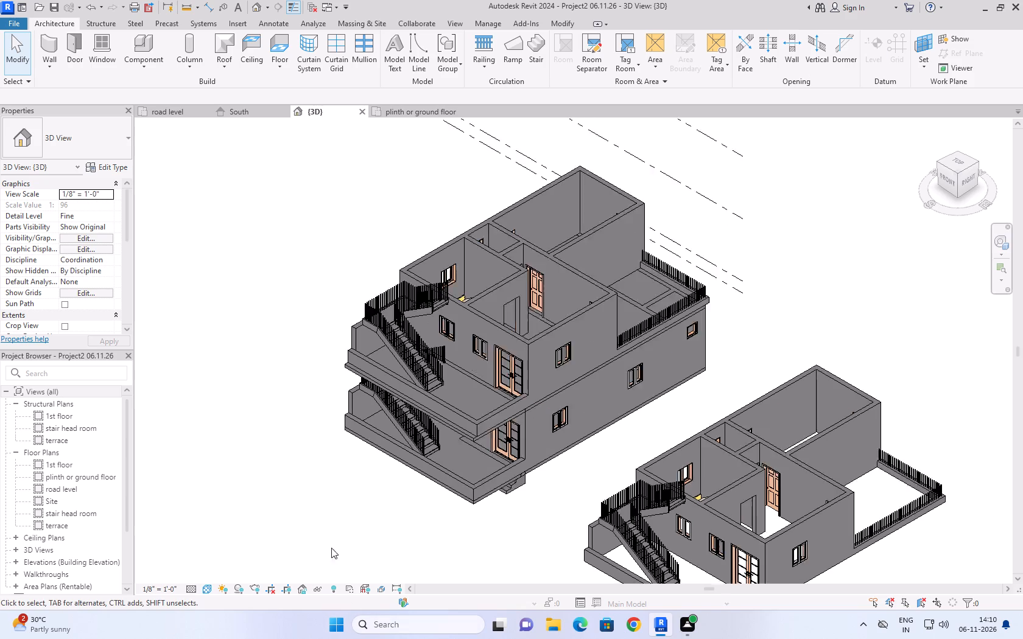
pyautogui.scroll(4, 737, 539)
pyautogui.scroll(-1, 758, 433)
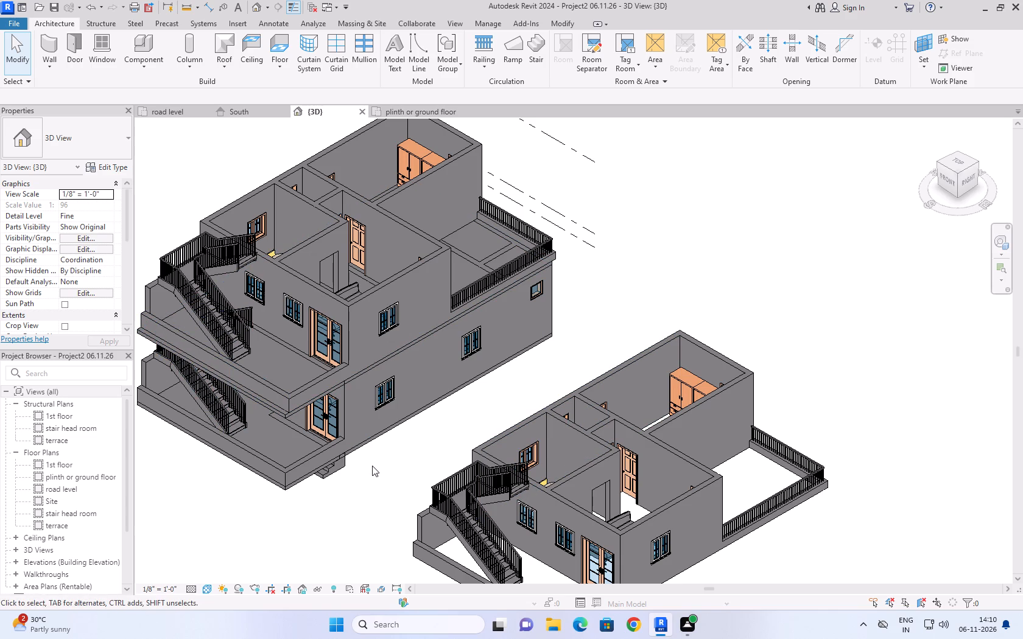
pyautogui.scroll(1, 372, 466)
pyautogui.scroll(-3, 381, 416)
pyautogui.moveTo(189, 262); pyautogui.dragTo(231, 257, button='middle')
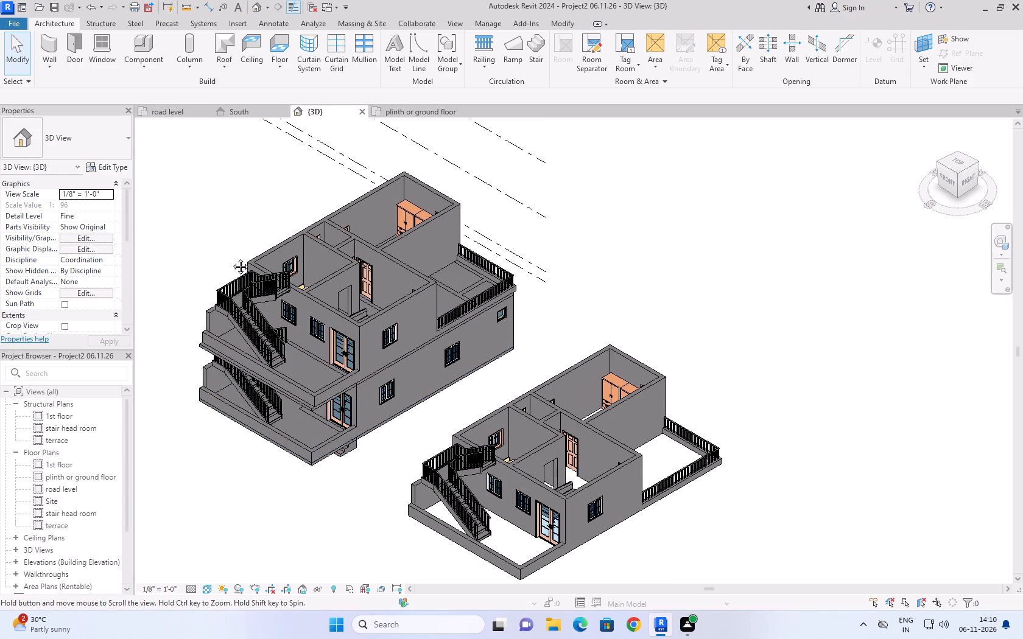
pyautogui.moveTo(231, 257); pyautogui.dragTo(356, 260, button='middle')
pyautogui.scroll(4, 401, 391)
pyautogui.scroll(4, 475, 394)
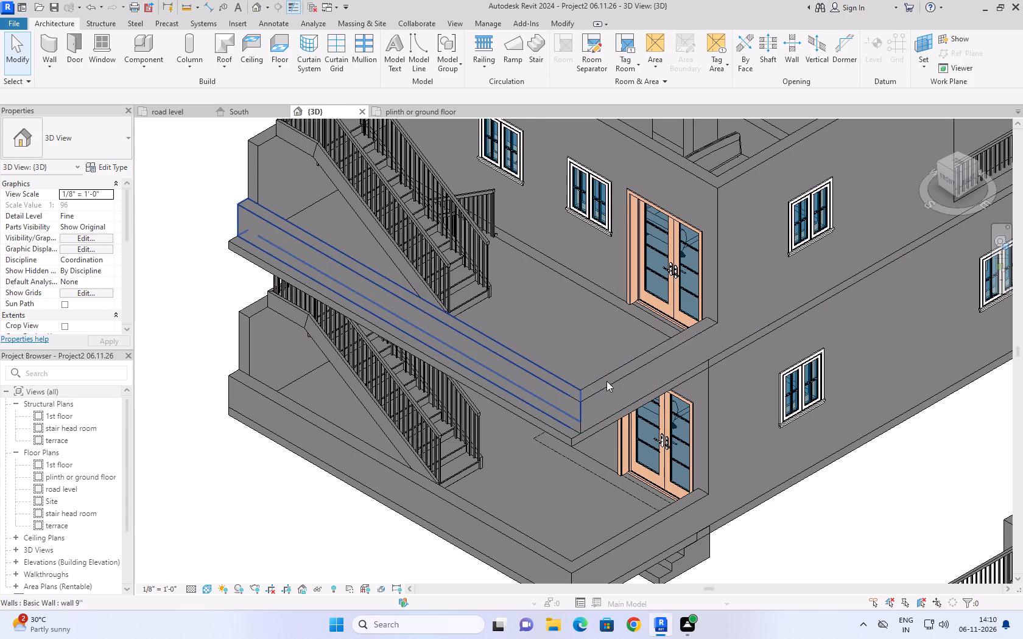
pyautogui.click(536, 369)
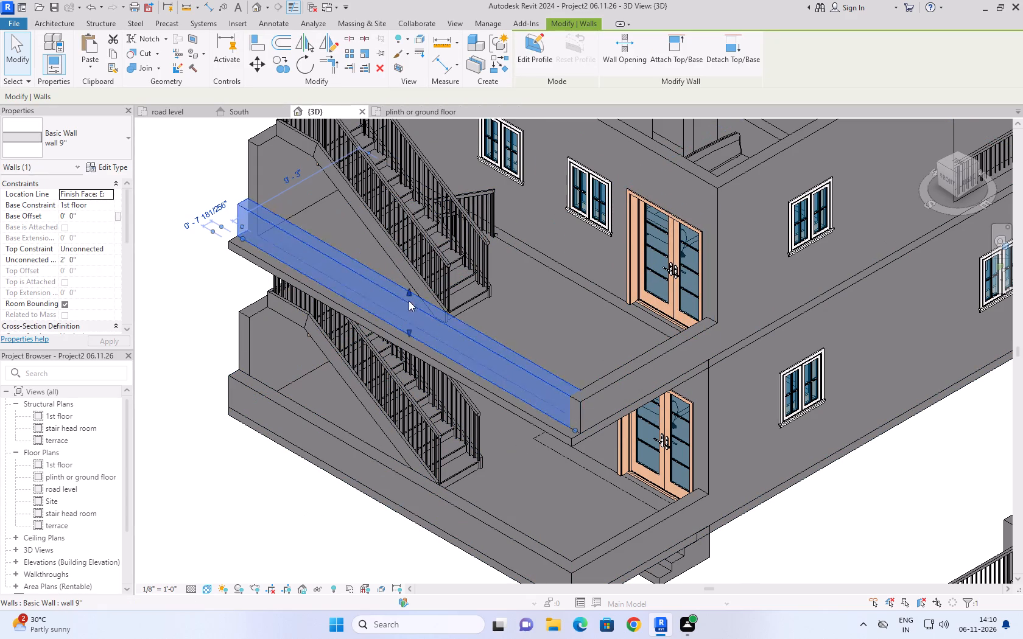
pyautogui.moveTo(410, 294); pyautogui.dragTo(410, 282)
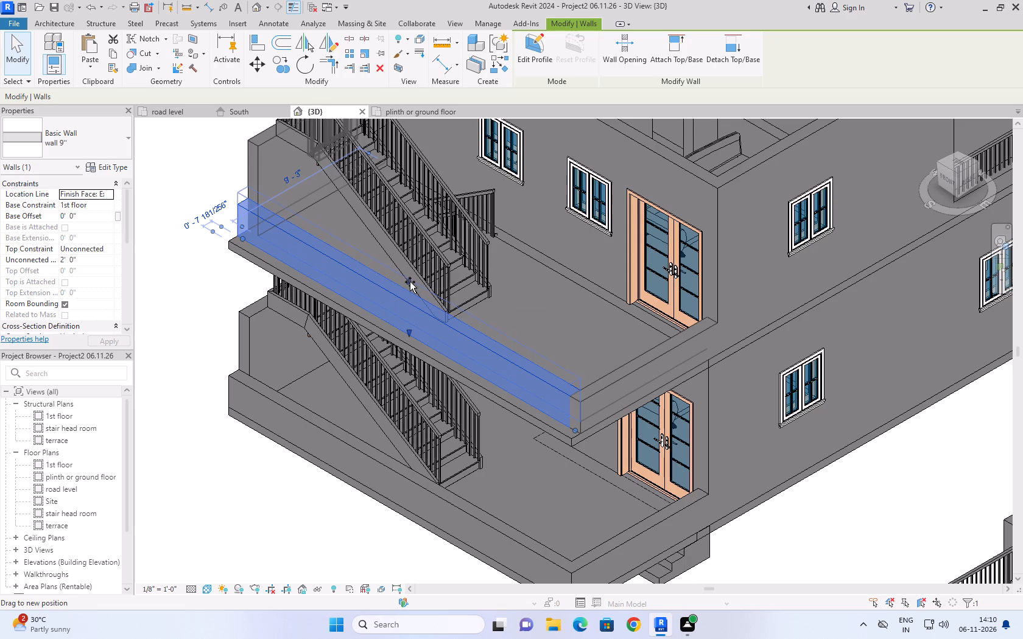
pyautogui.moveTo(410, 282); pyautogui.dragTo(411, 260)
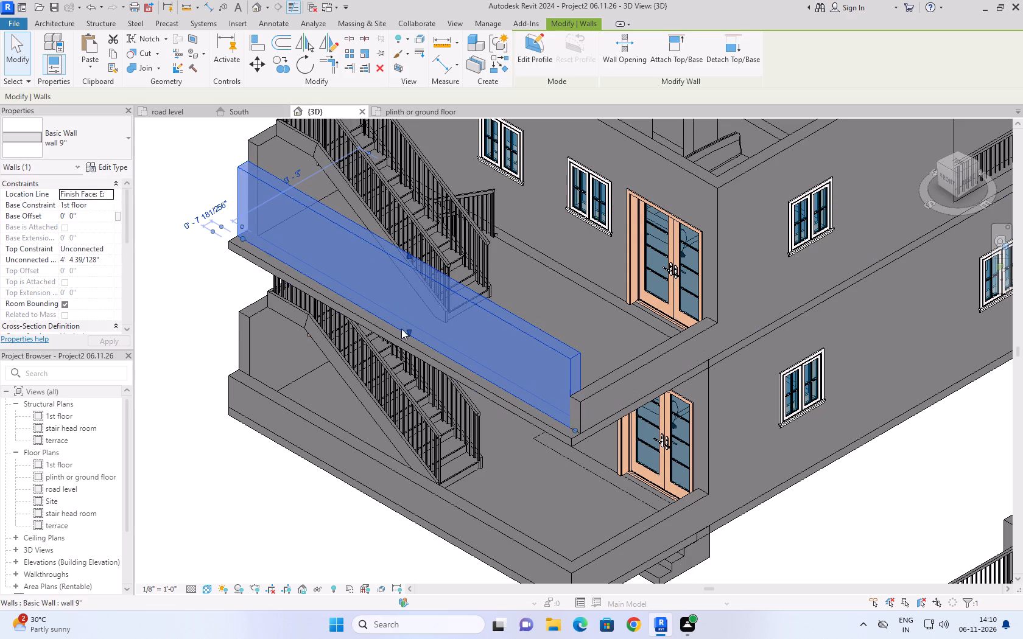
pyautogui.click(317, 458)
pyautogui.click(412, 267)
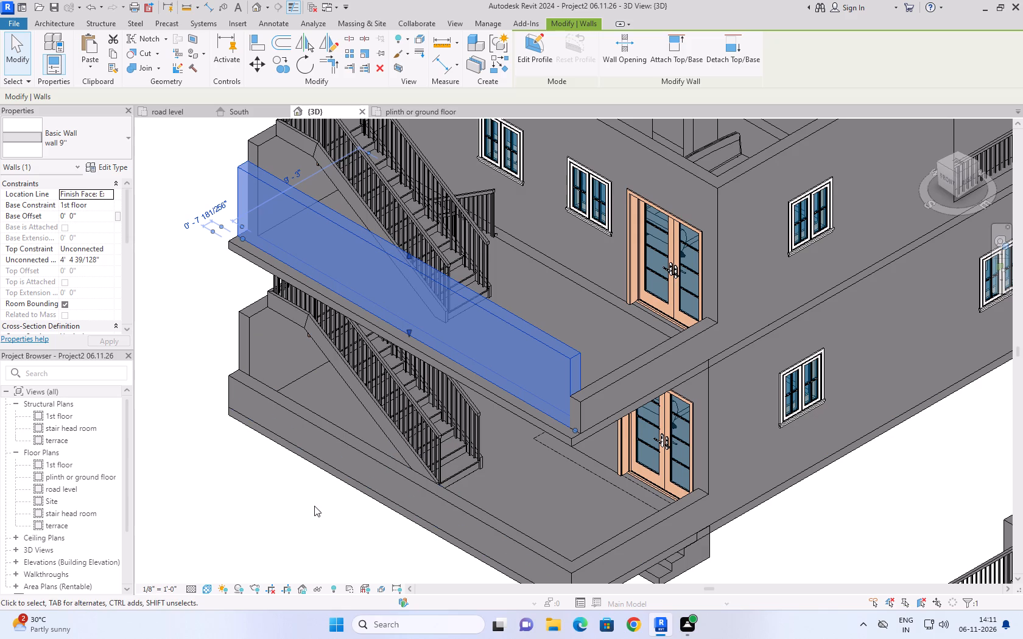
# Set the unconnected height of the ground floor's long front parapet wall beside the stairs to 3'6".
pyautogui.click(314, 421)
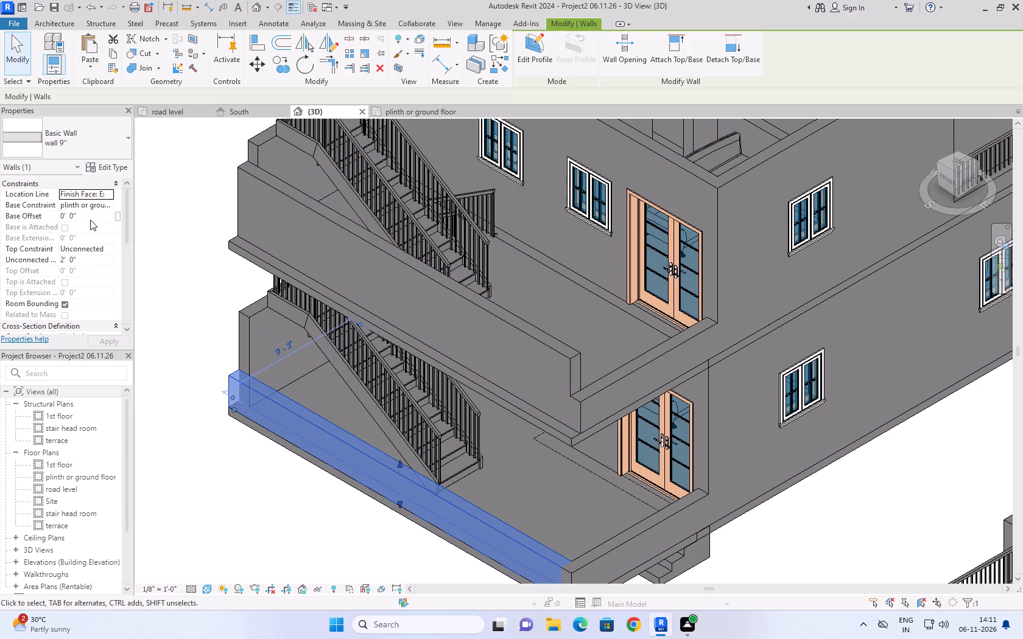
pyautogui.click(95, 256)
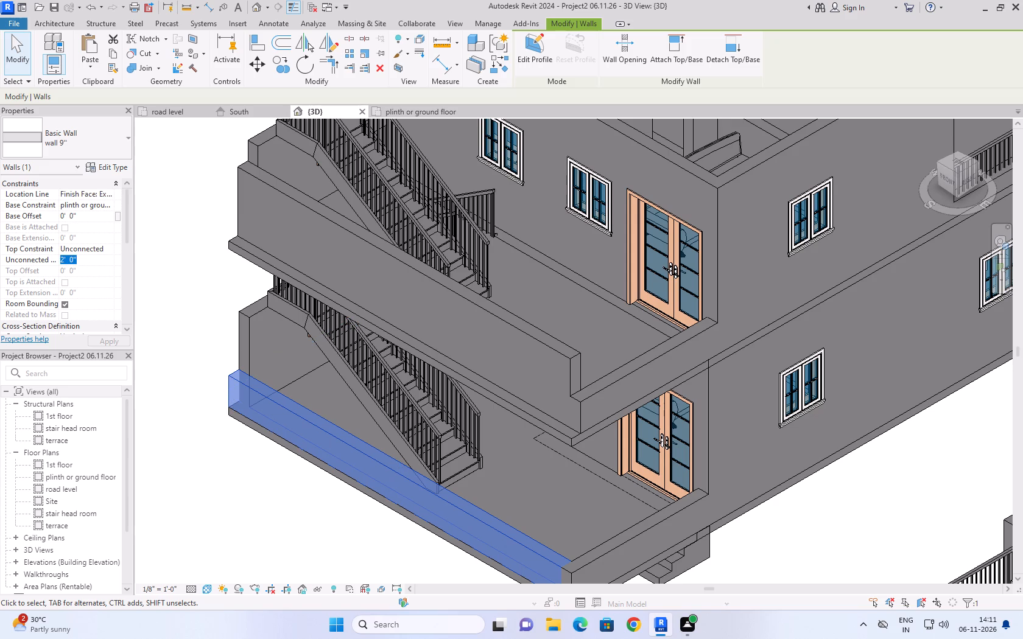
pyautogui.write("3'6''")
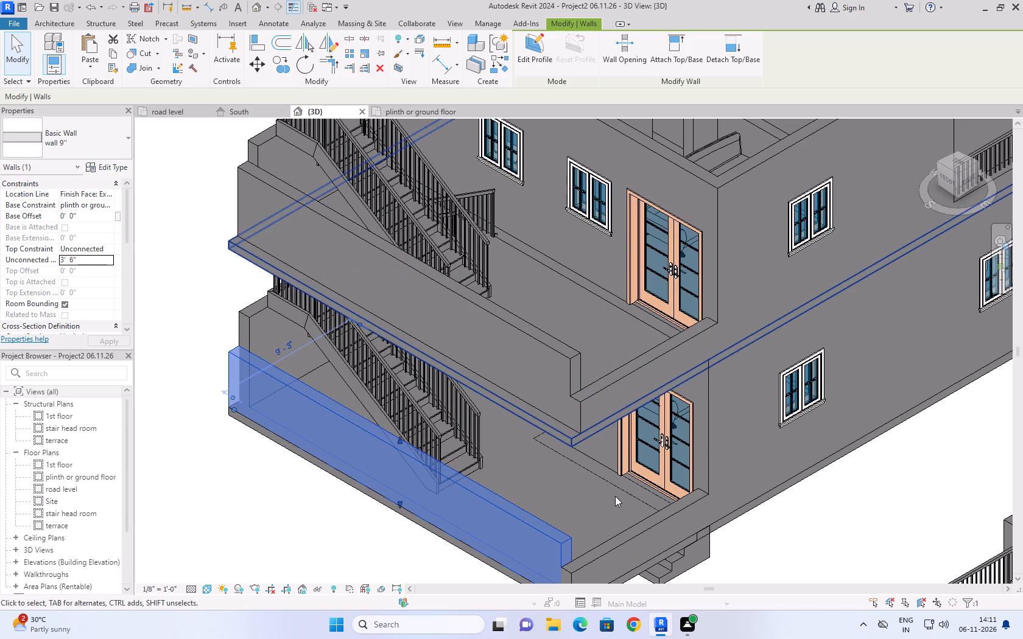
pyautogui.click(276, 490)
pyautogui.click(292, 387)
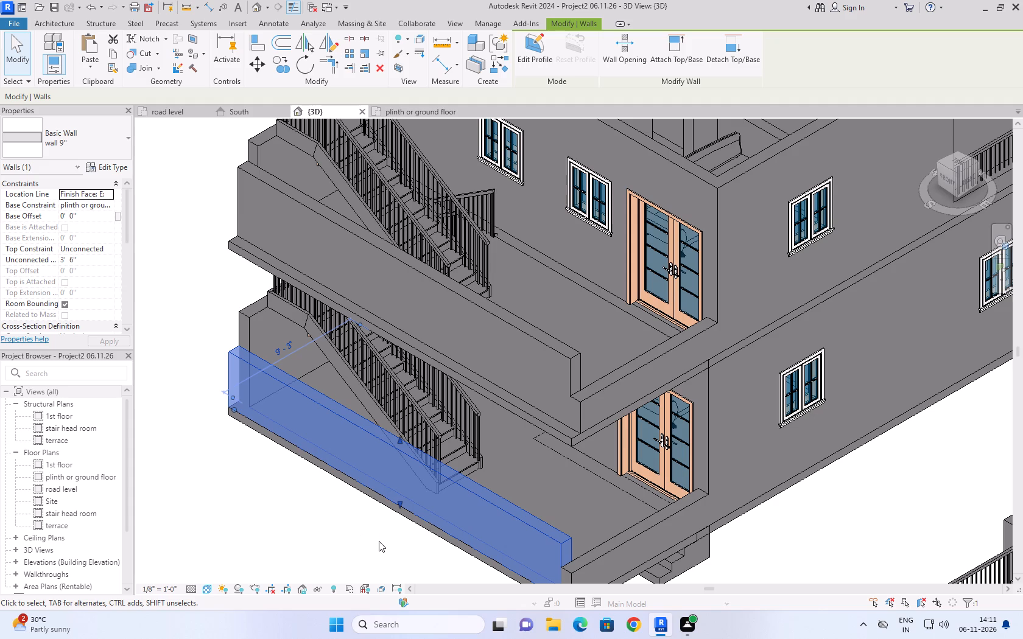
pyautogui.click(917, 497)
# Set the unconnected height of the 1st floor's short parapet wall beside the double door to 3'6".
pyautogui.scroll(-2, 847, 470)
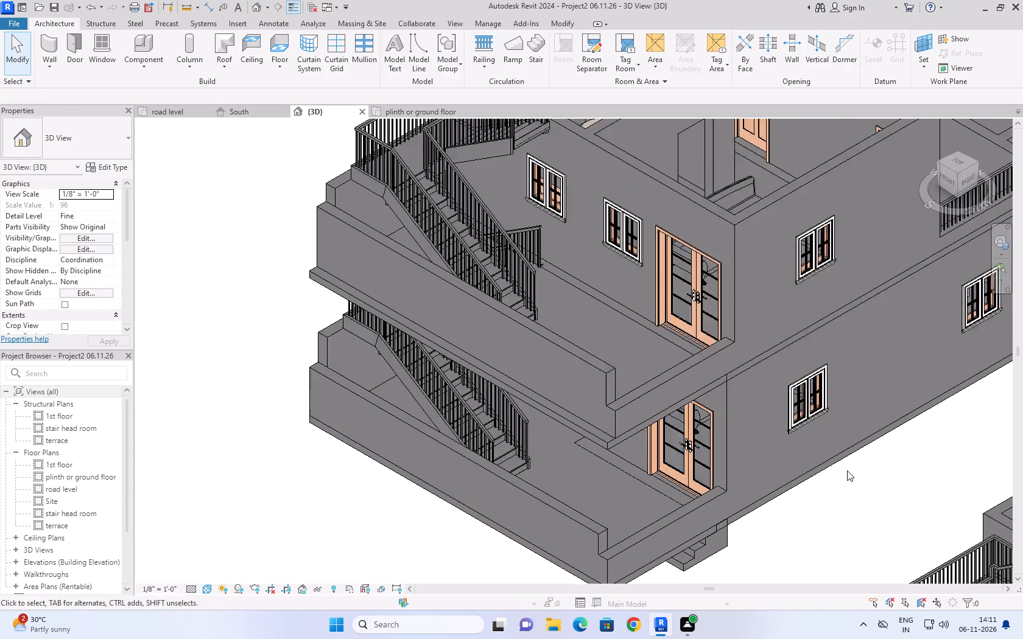
pyautogui.scroll(1, 801, 534)
pyautogui.scroll(-2, 803, 423)
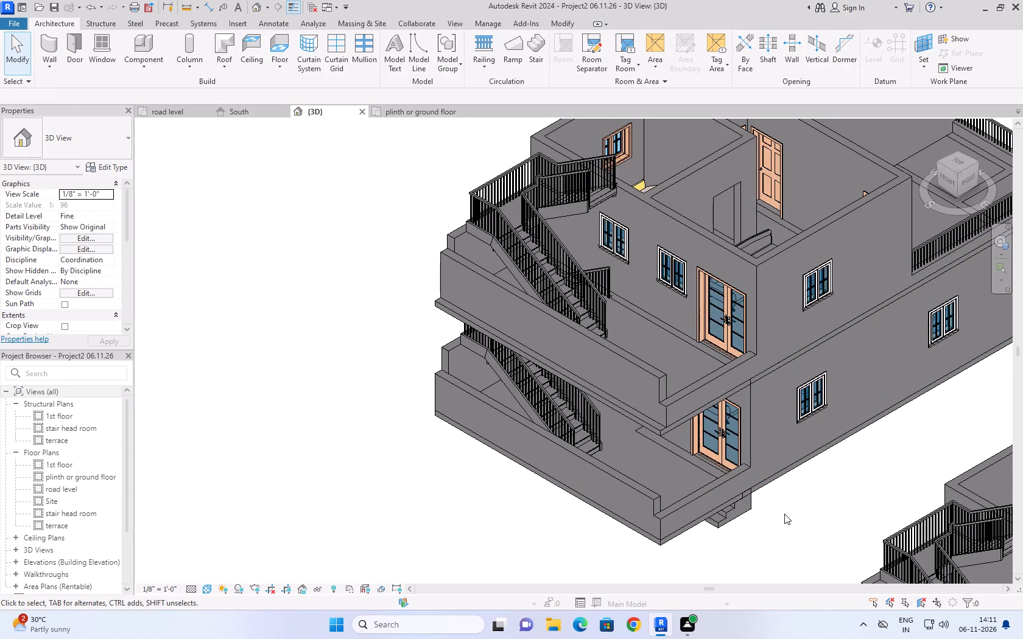
pyautogui.click(695, 385)
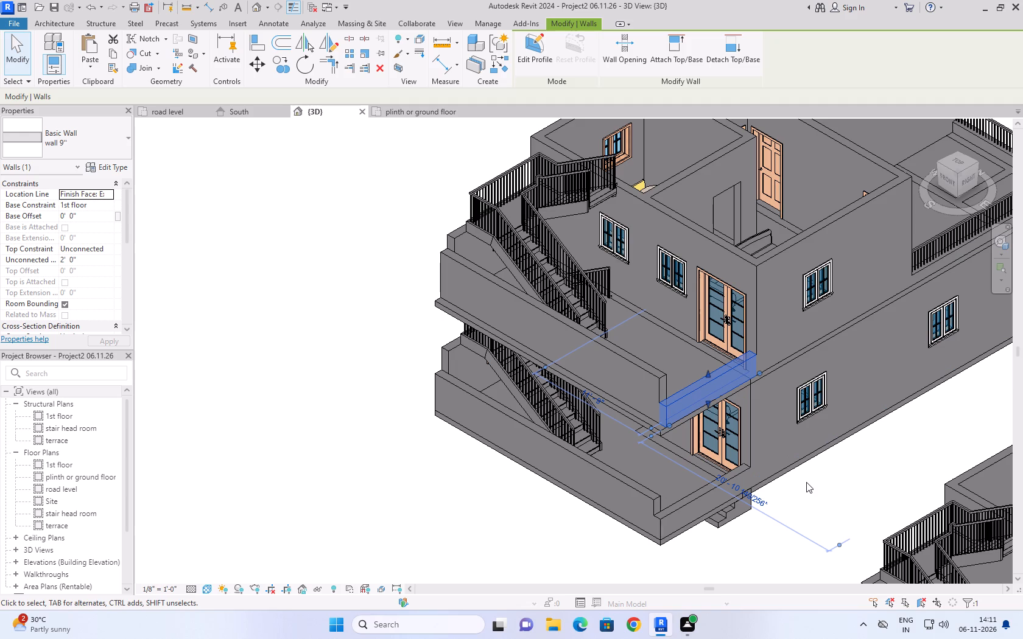
pyautogui.click(97, 260)
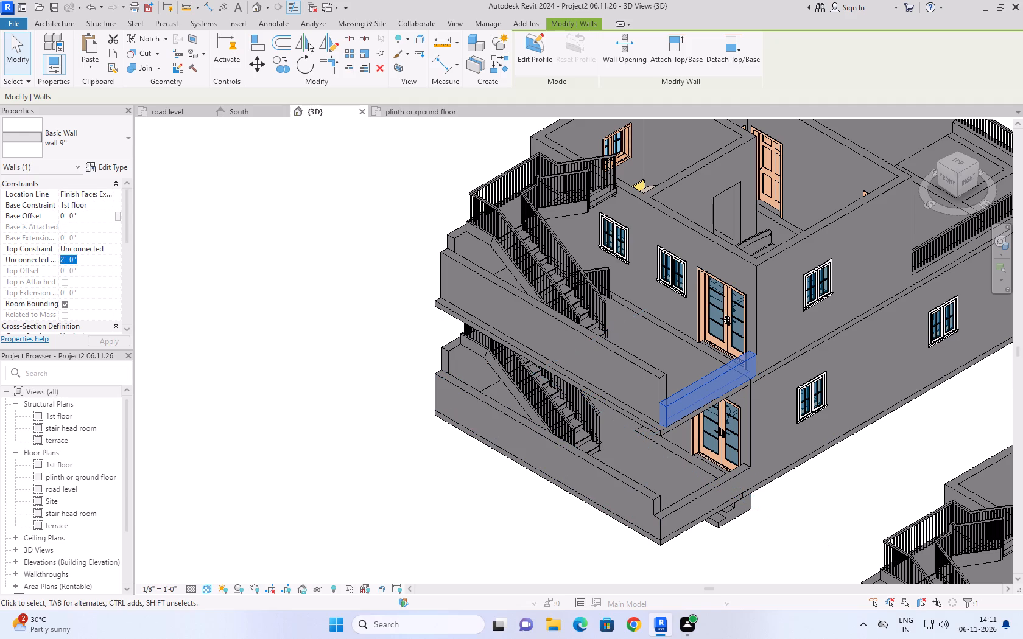
pyautogui.write("3'6''")
pyautogui.click(204, 355)
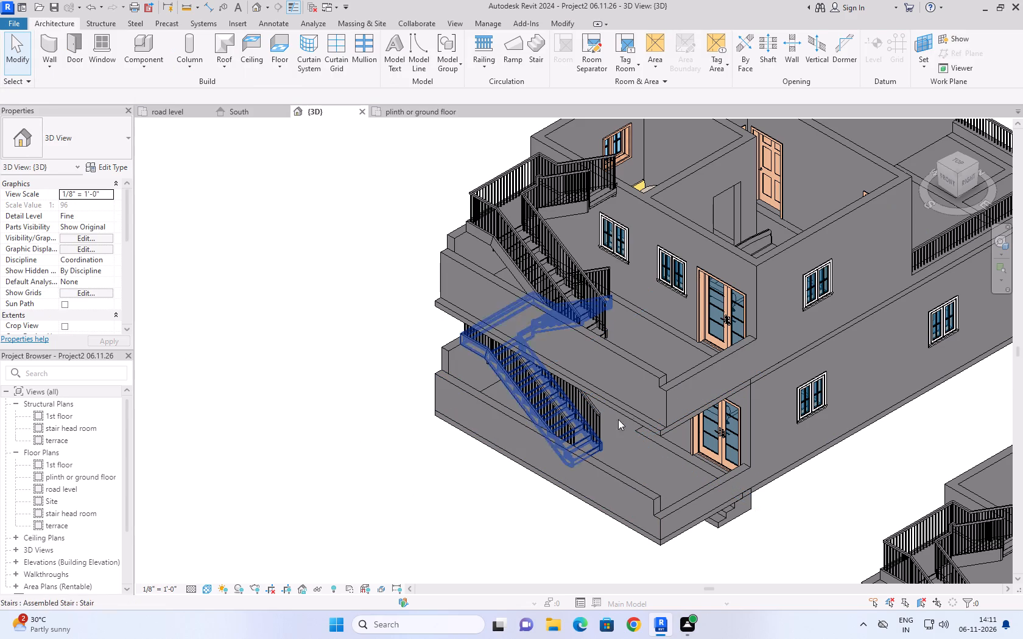
# Set the unconnected height of the 1st floor's long front parapet wall beside the stairs to 3'6".
pyautogui.click(652, 371)
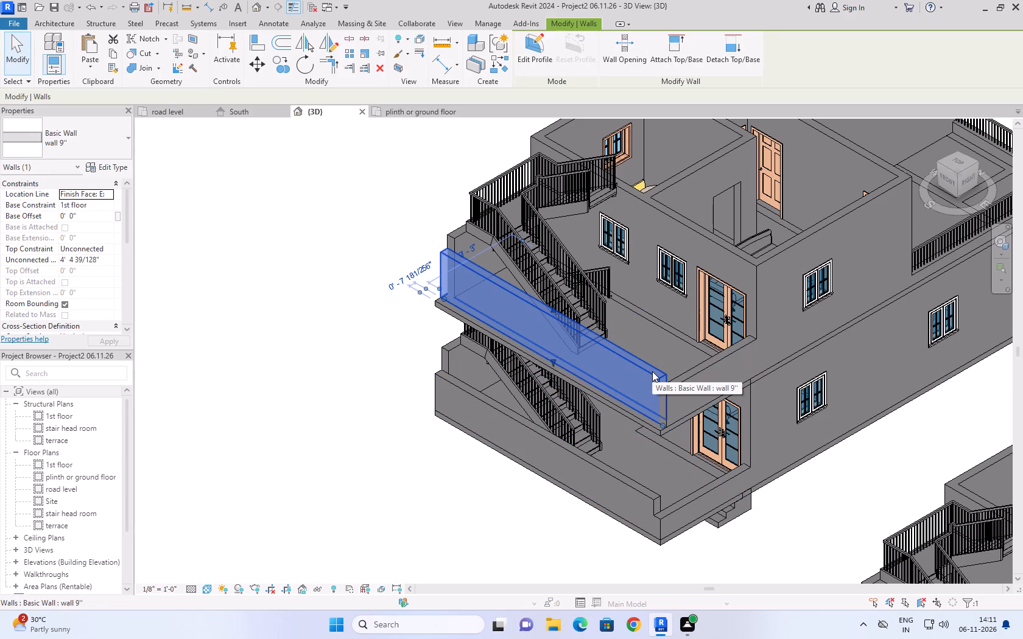
pyautogui.click(104, 260)
pyautogui.press('BackSpace')
pyautogui.press('BackSpace')
pyautogui.press('BackSpace')
pyautogui.press('BackSpace')
pyautogui.press('BackSpace')
pyautogui.press('BackSpace')
pyautogui.press('BackSpace')
pyautogui.press('BackSpace')
pyautogui.press('BackSpace')
pyautogui.press('BackSpace')
pyautogui.press('BackSpace')
pyautogui.press('BackSpace')
pyautogui.press('BackSpace')
pyautogui.press('BackSpace')
pyautogui.press('BackSpace')
pyautogui.press('BackSpace')
pyautogui.press('BackSpace')
pyautogui.press('BackSpace')
pyautogui.press('BackSpace')
pyautogui.press('BackSpace')
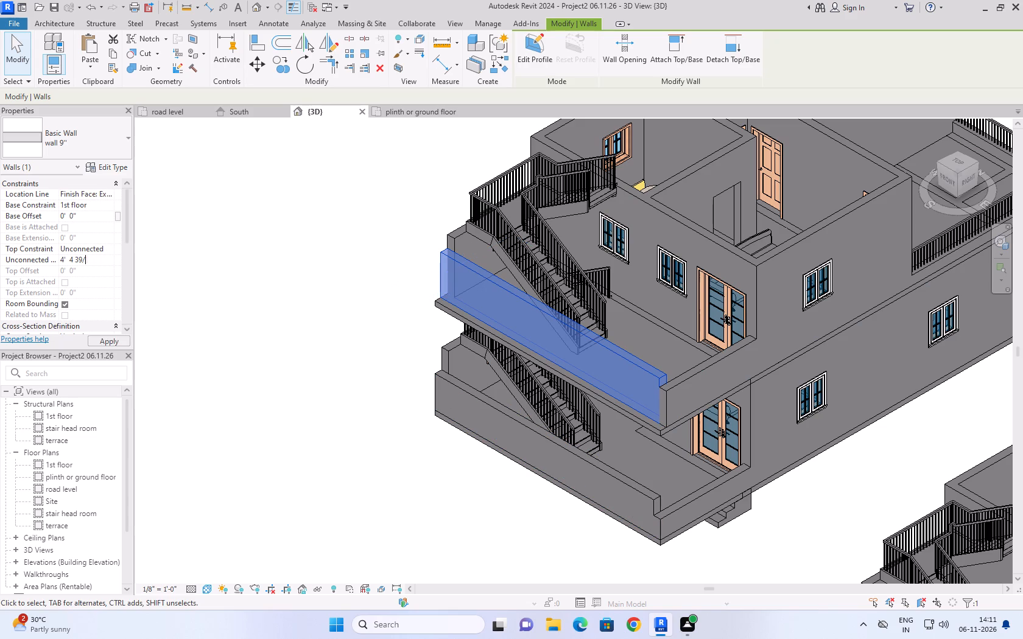
pyautogui.press('3')
pyautogui.press("'")
pyautogui.press('6')
pyautogui.write("''")
pyautogui.click(254, 361)
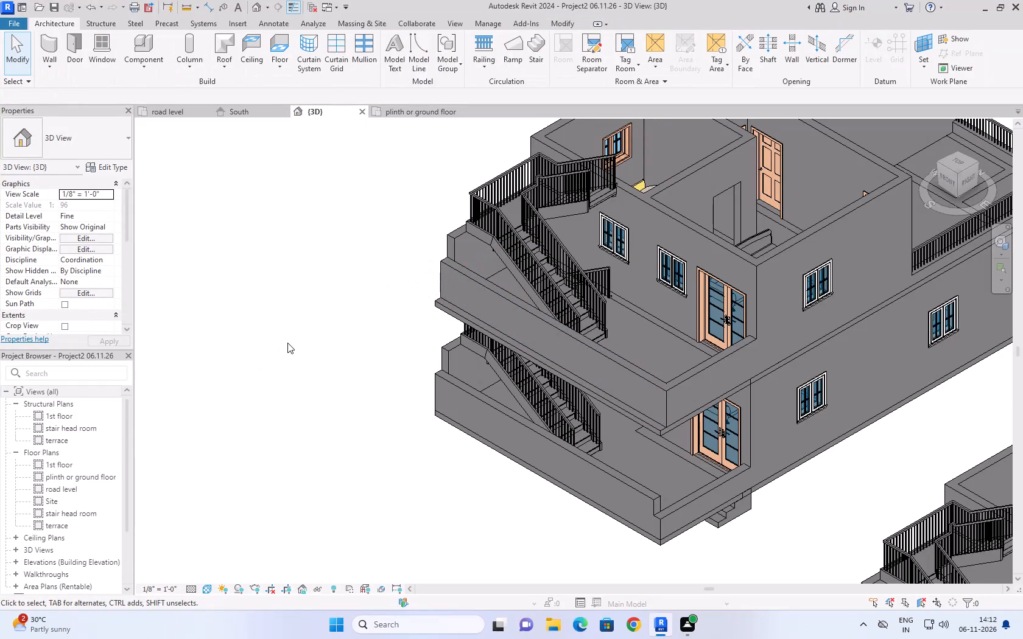
pyautogui.click(297, 410)
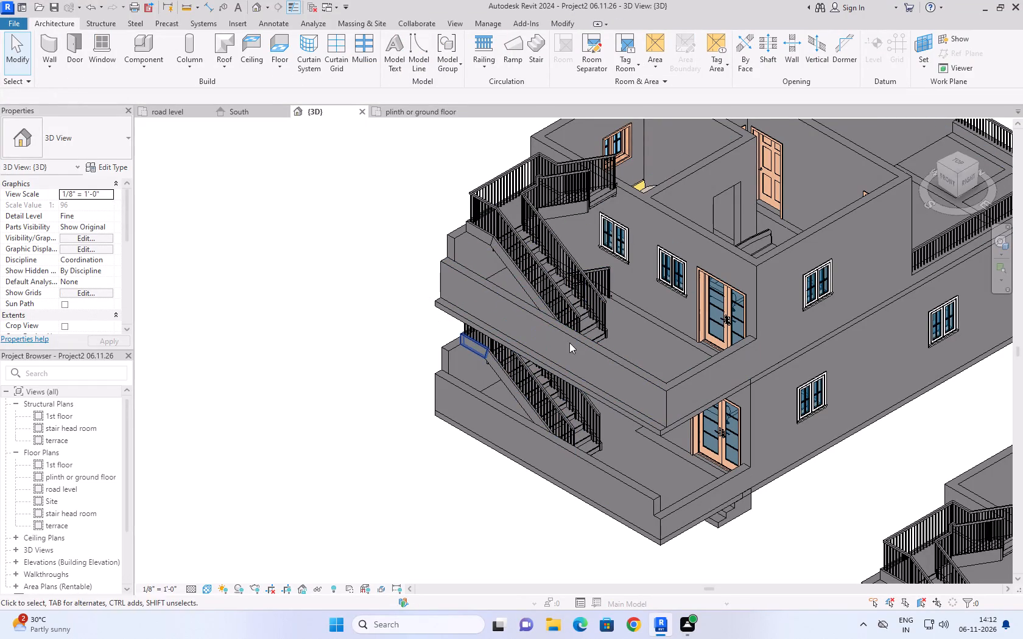
# Set the unconnected height of the ground floor's short parapet wall beside the entrance steps to 3'6".
pyautogui.click(722, 484)
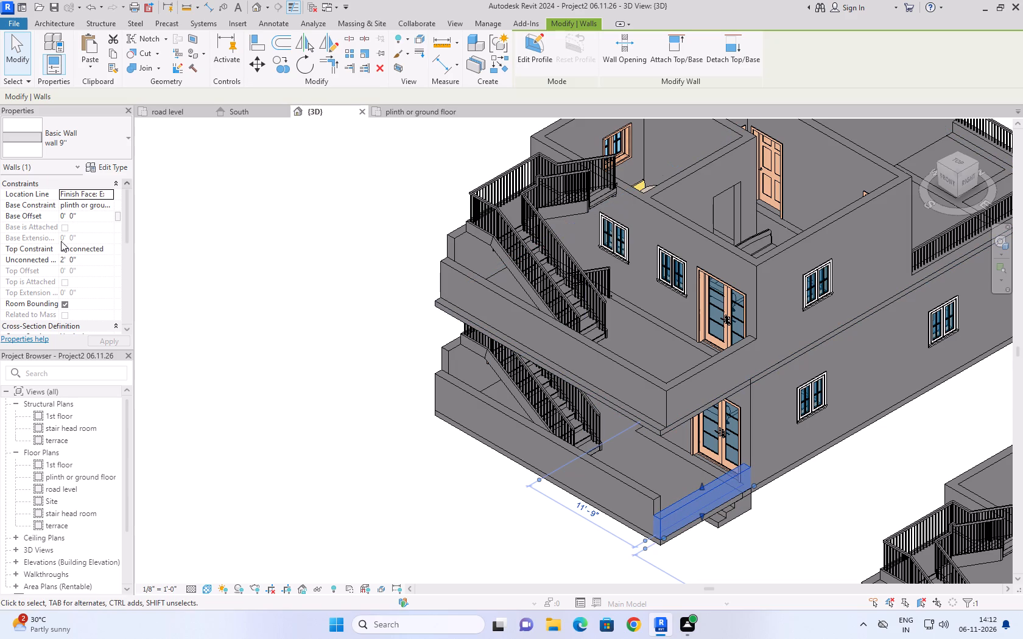
pyautogui.click(104, 260)
pyautogui.write("3'6''")
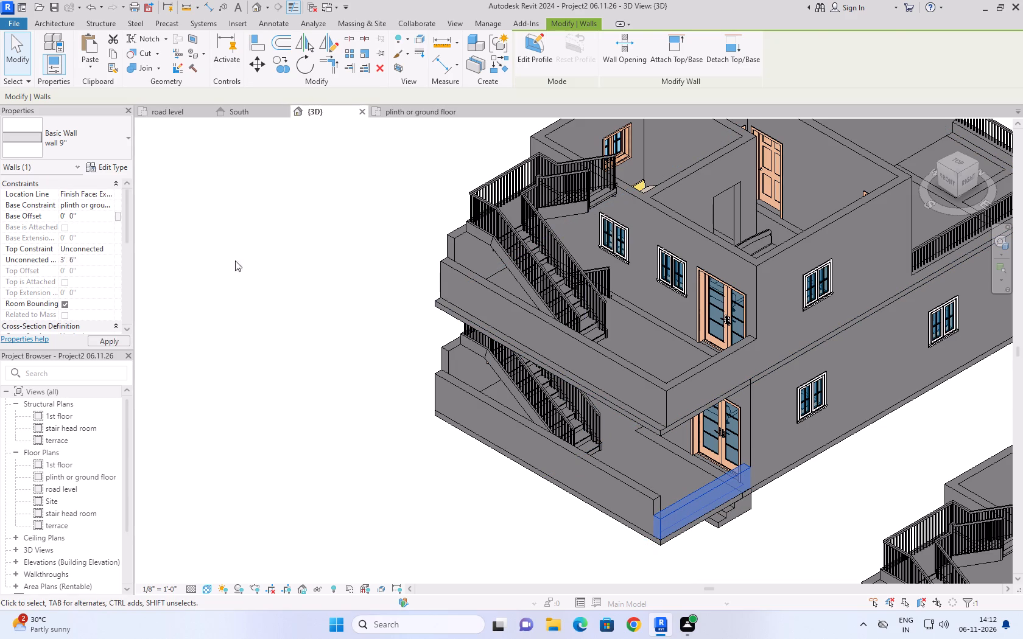
pyautogui.click(317, 240)
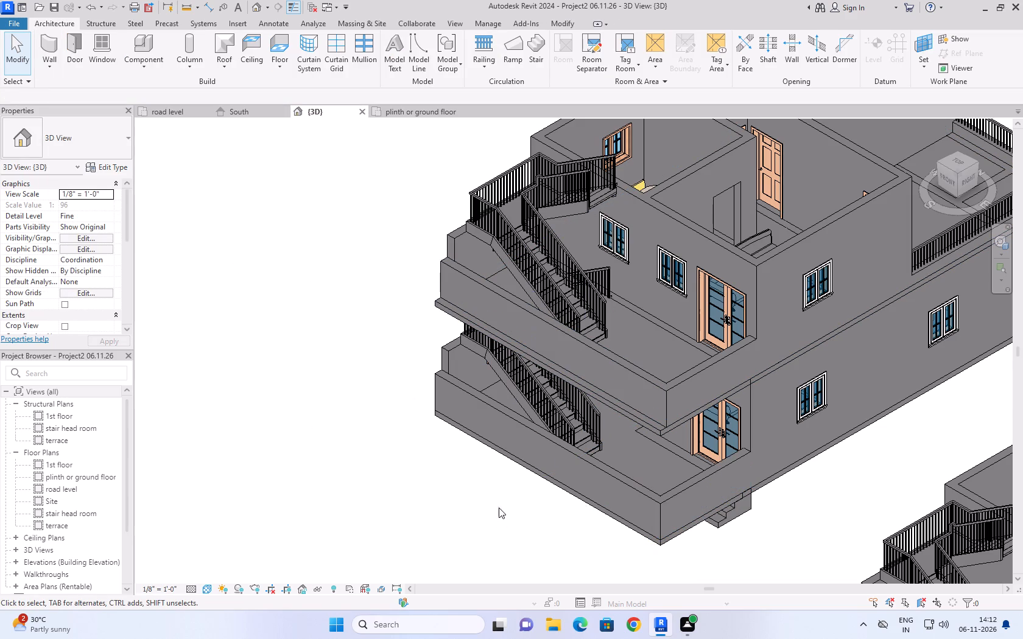
pyautogui.click(426, 464)
# Display the 3D view of the two-storey house in the Realistic visual style.
pyautogui.keyDown('shift'); pyautogui.moveTo(357, 327); pyautogui.dragTo(339, 374, button='middle'); pyautogui.keyUp('shift')
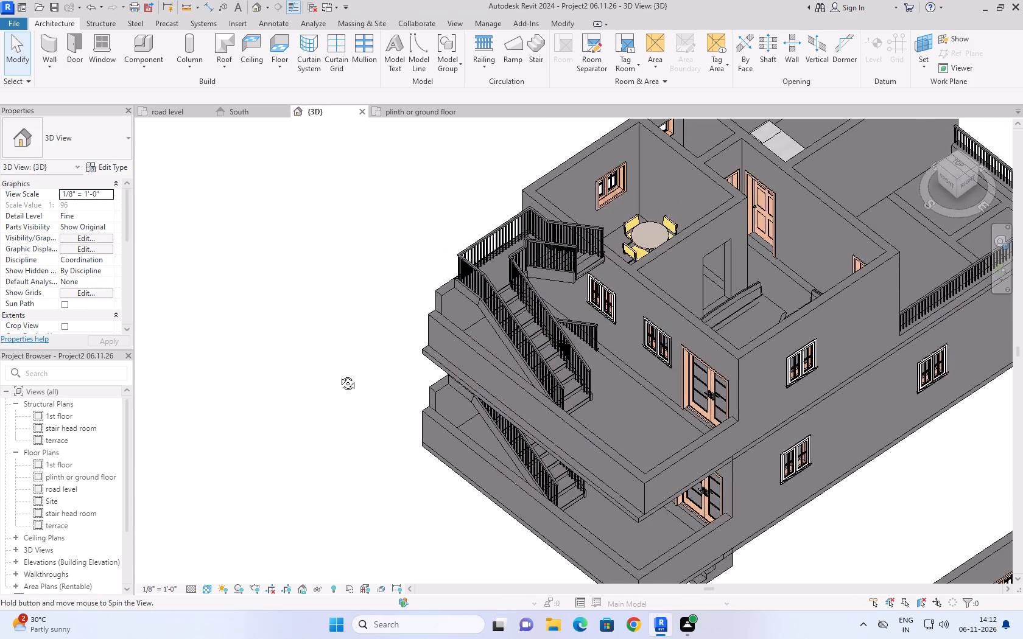
pyautogui.keyDown('shift'); pyautogui.moveTo(339, 374); pyautogui.dragTo(309, 355, button='middle'); pyautogui.keyUp('shift')
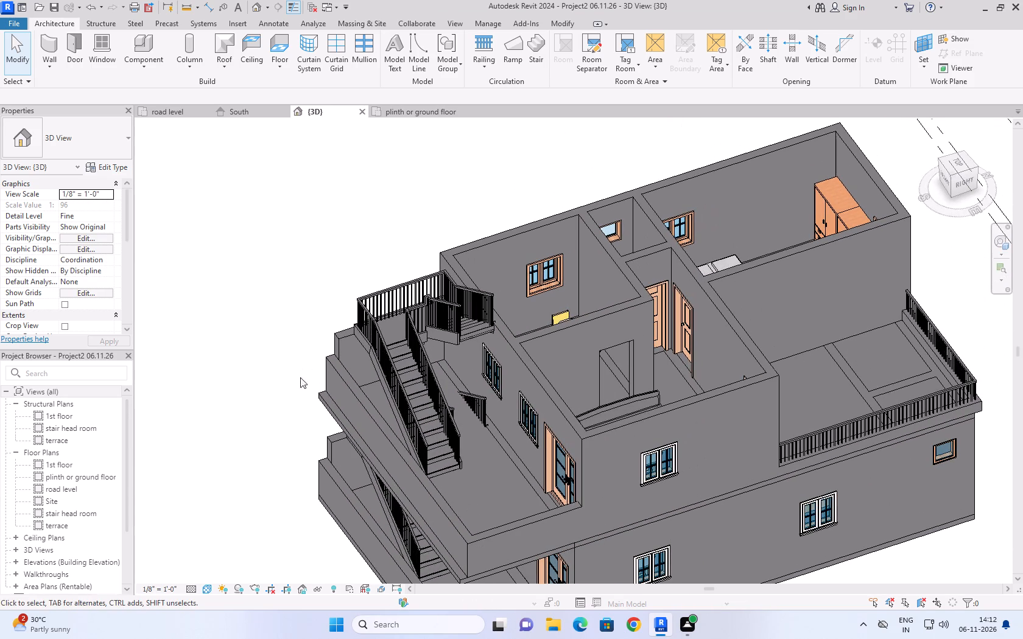
pyautogui.click(209, 588)
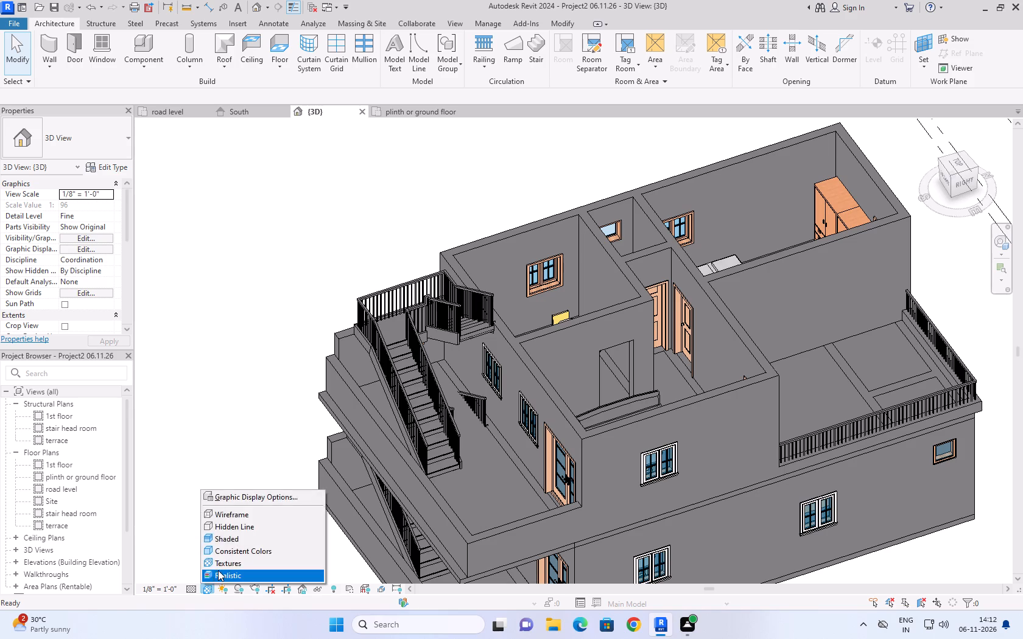
pyautogui.click(218, 570)
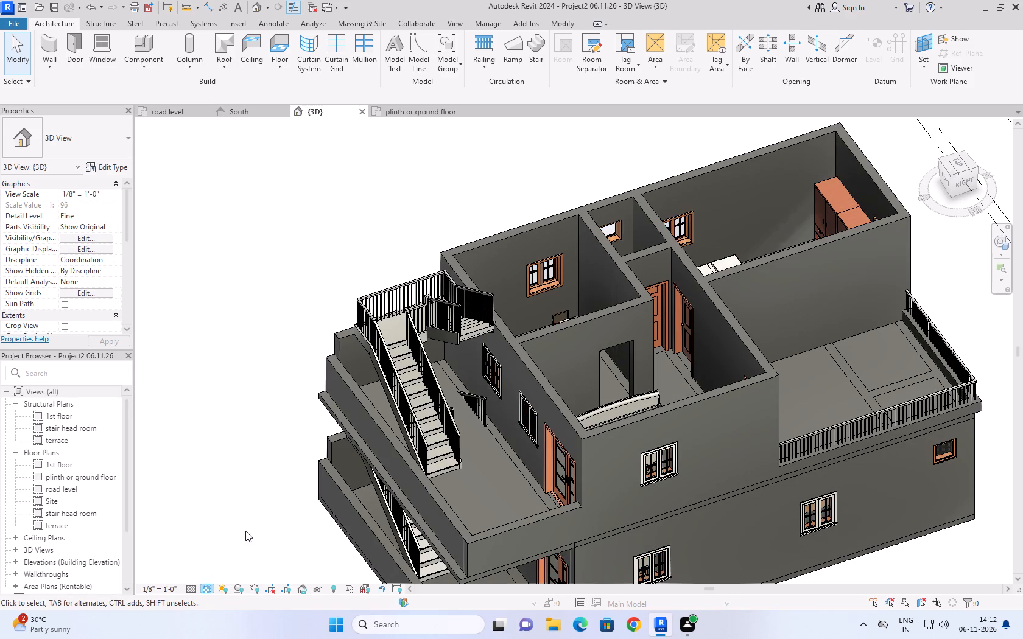
pyautogui.moveTo(247, 531); pyautogui.dragTo(248, 429, button='middle')
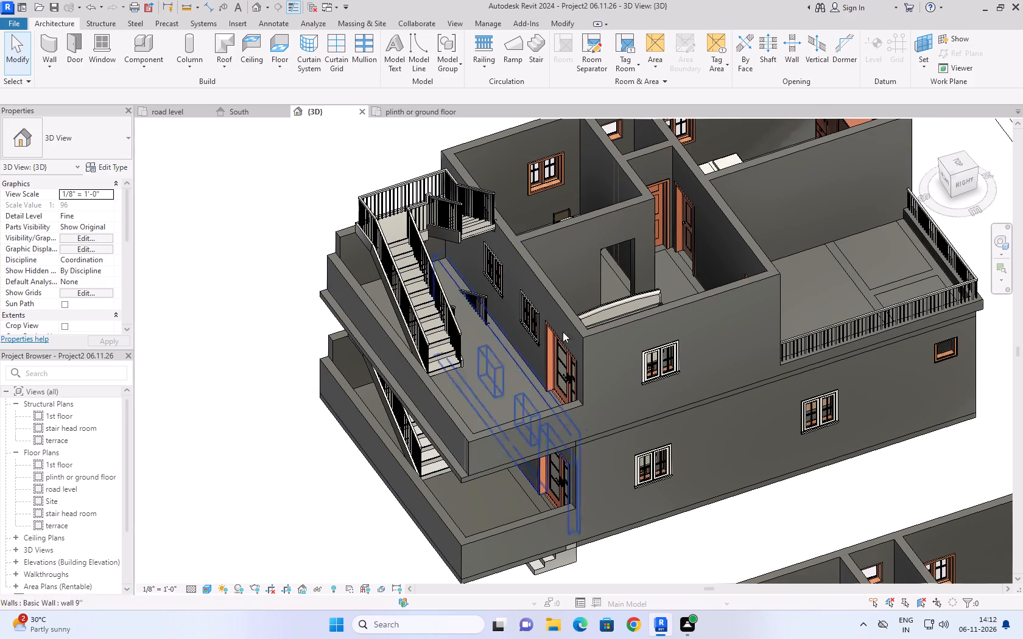
# From the top view, nudge the 1st floor's long front parapet wall outward to the outer edge of the floor slab.
pyautogui.click(959, 159)
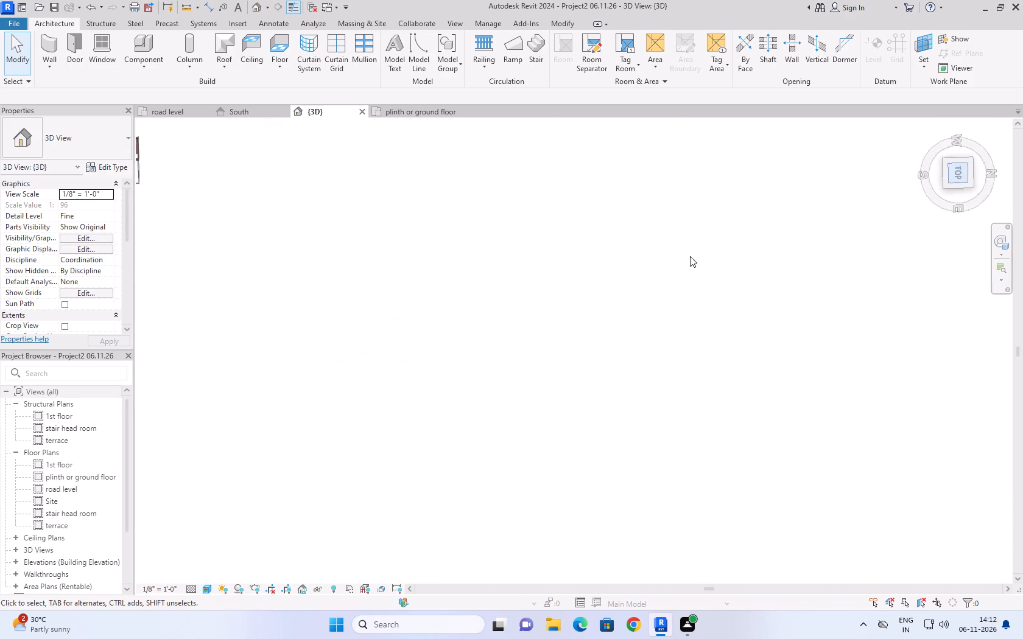
pyautogui.scroll(6, 695, 573)
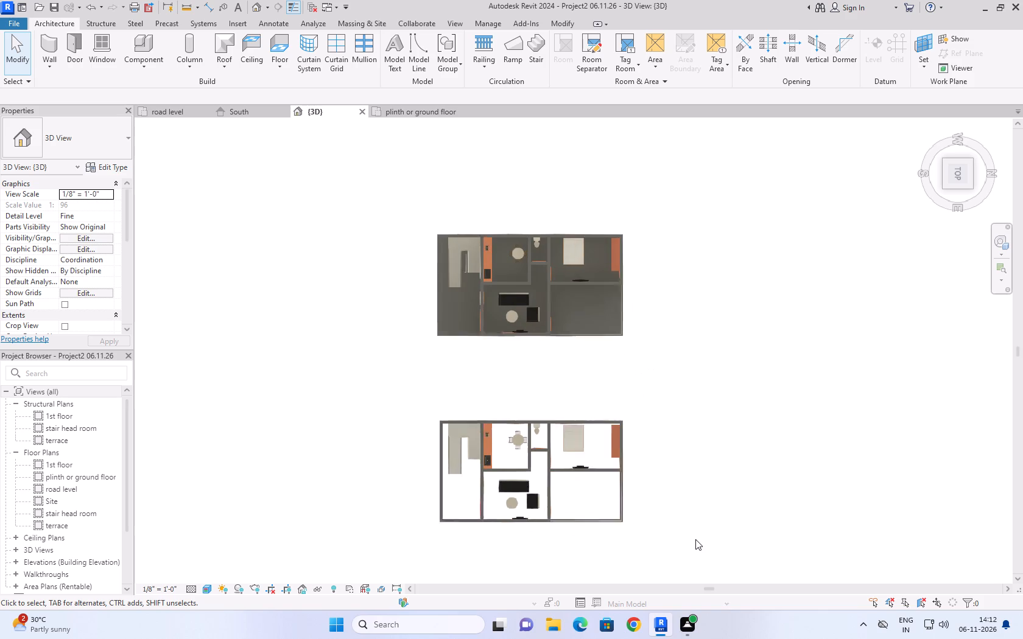
pyautogui.scroll(1, 695, 539)
pyautogui.scroll(3, 304, 304)
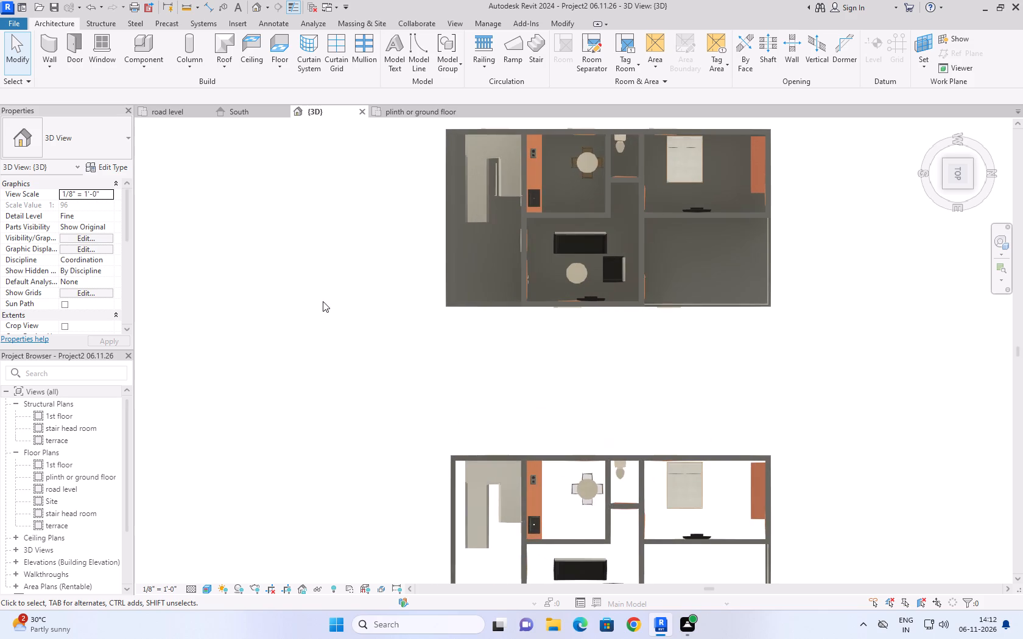
pyautogui.scroll(-4, 510, 280)
pyautogui.scroll(6, 471, 456)
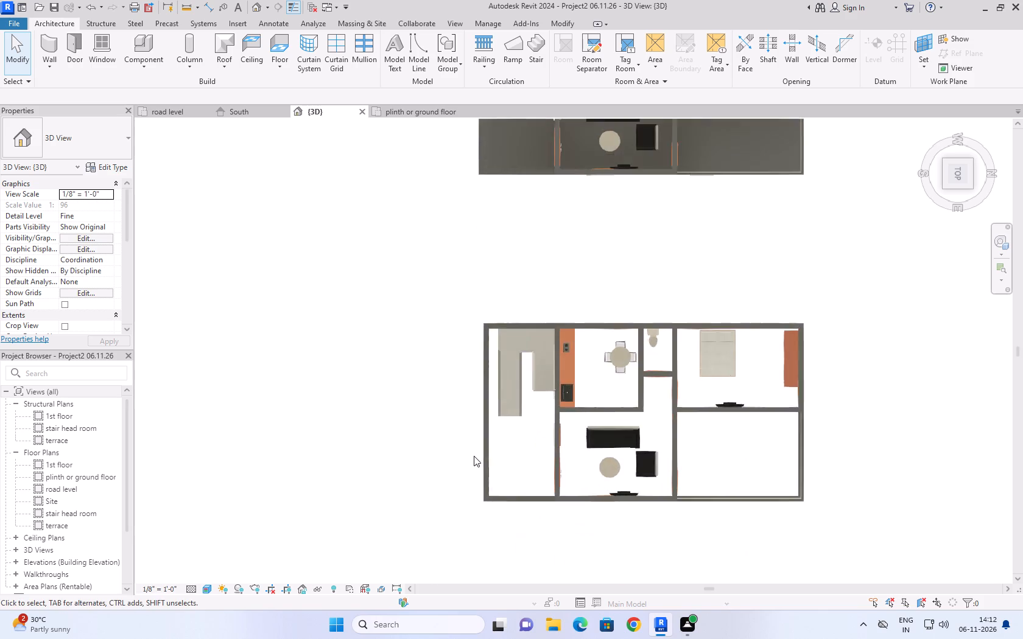
pyautogui.scroll(2, 474, 456)
pyautogui.scroll(-7, 476, 452)
pyautogui.scroll(6, 460, 186)
pyautogui.moveTo(461, 183); pyautogui.dragTo(430, 297, button='middle')
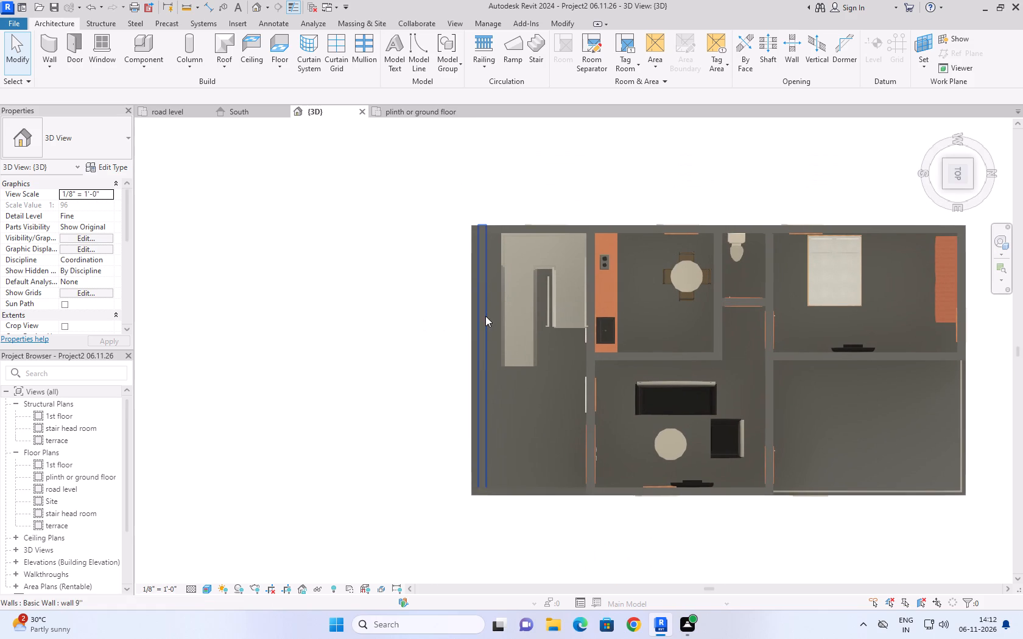
pyautogui.click(480, 311)
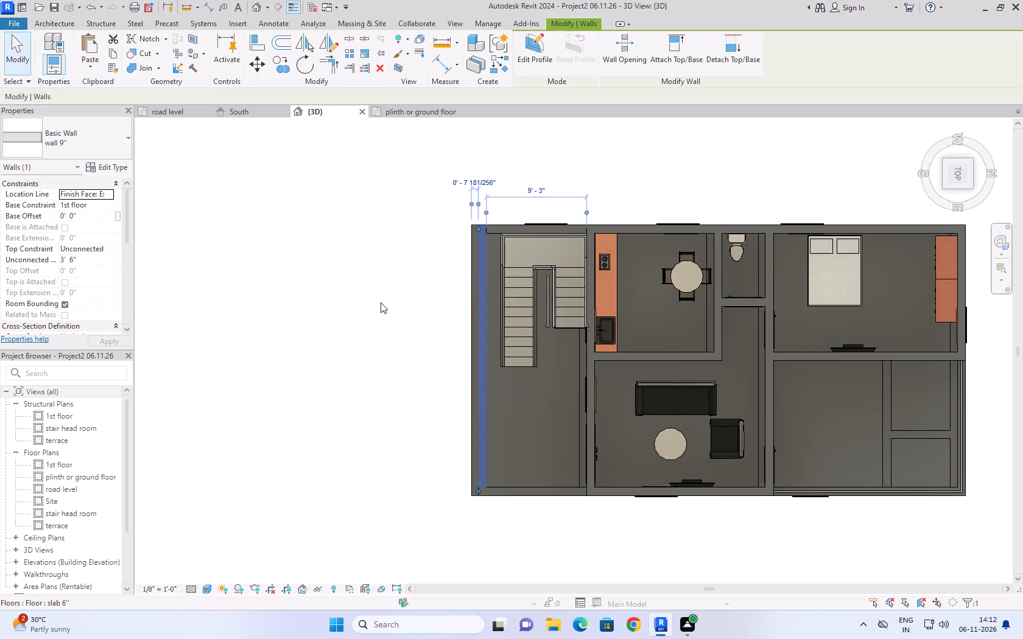
pyautogui.press('Left')
pyautogui.press('Left')
pyautogui.press('Left')
pyautogui.press('Left')
pyautogui.press('Left')
pyautogui.press('Left')
pyautogui.press('Left')
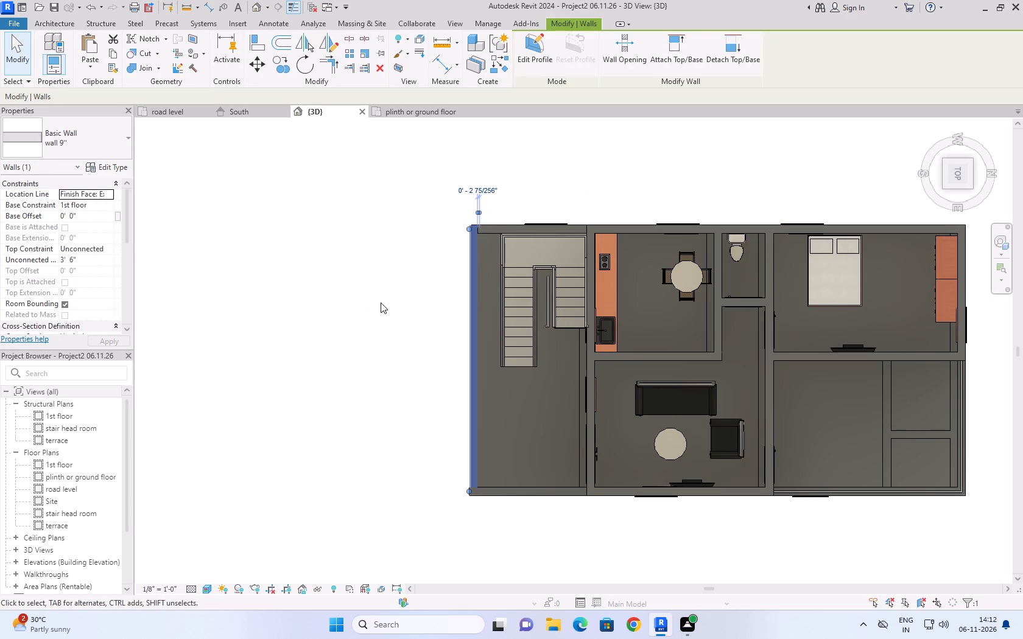
pyautogui.press('Right')
pyautogui.press('Right')
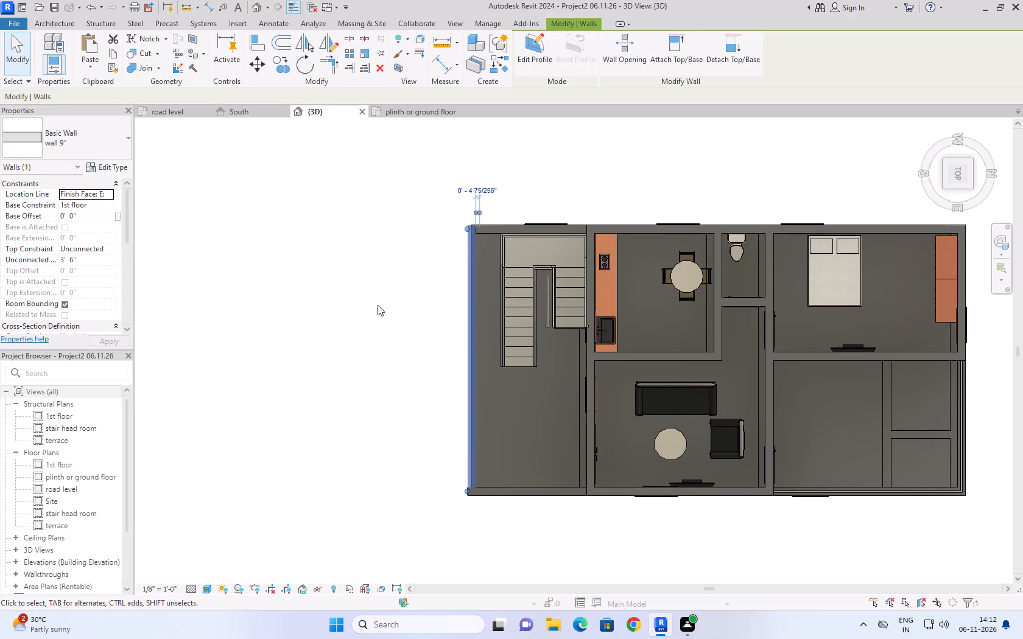
pyautogui.press('Right')
pyautogui.click(378, 305)
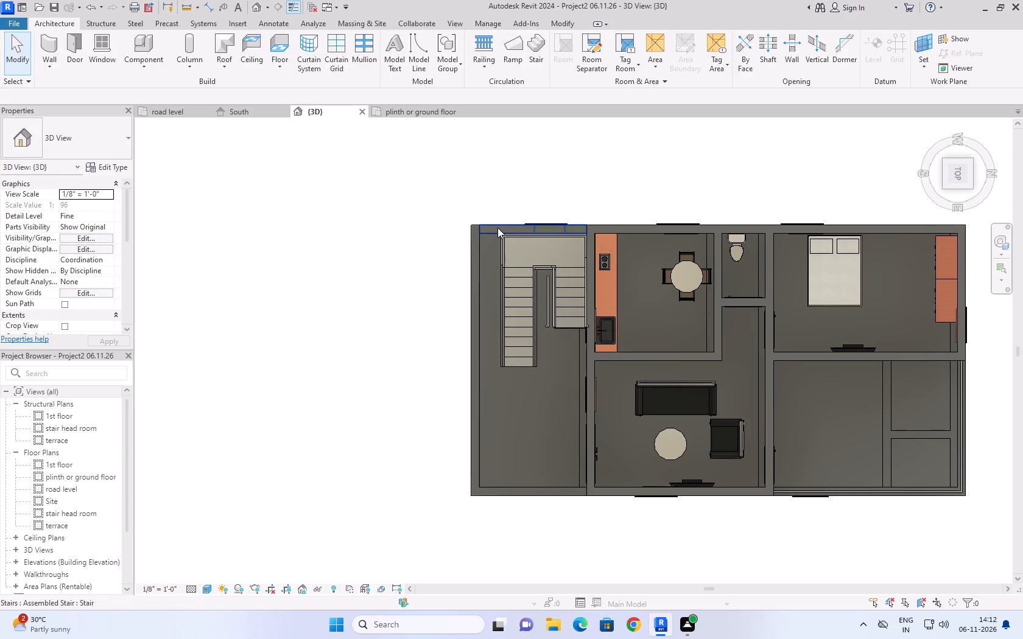
pyautogui.click(331, 390)
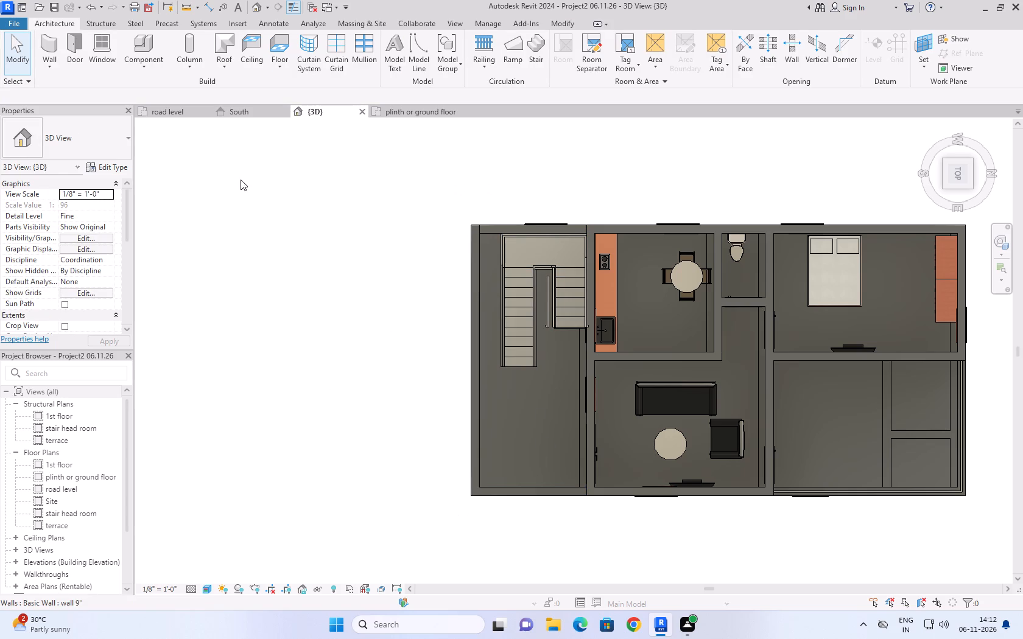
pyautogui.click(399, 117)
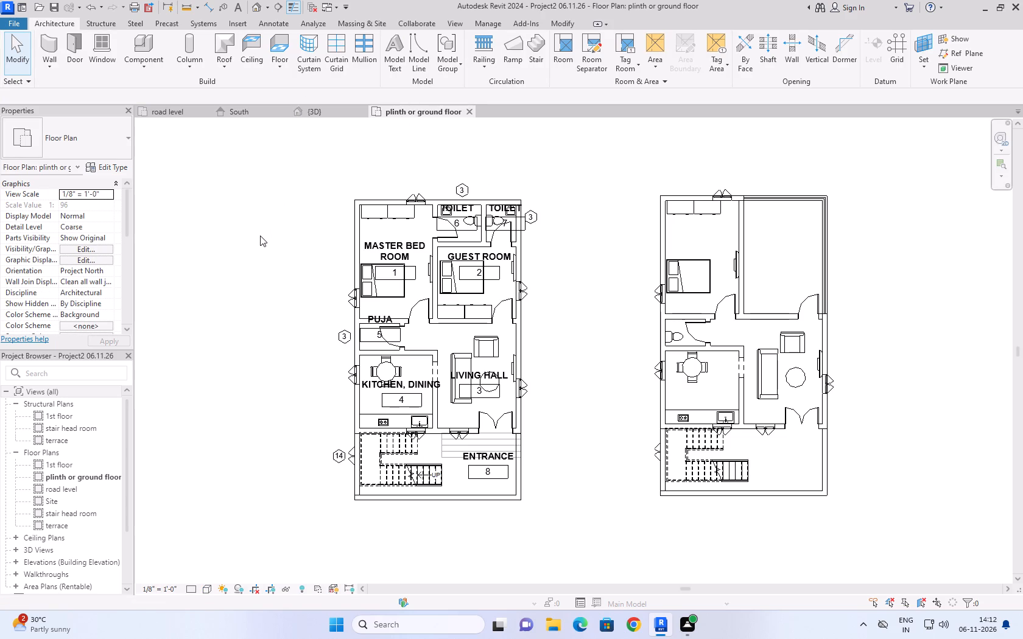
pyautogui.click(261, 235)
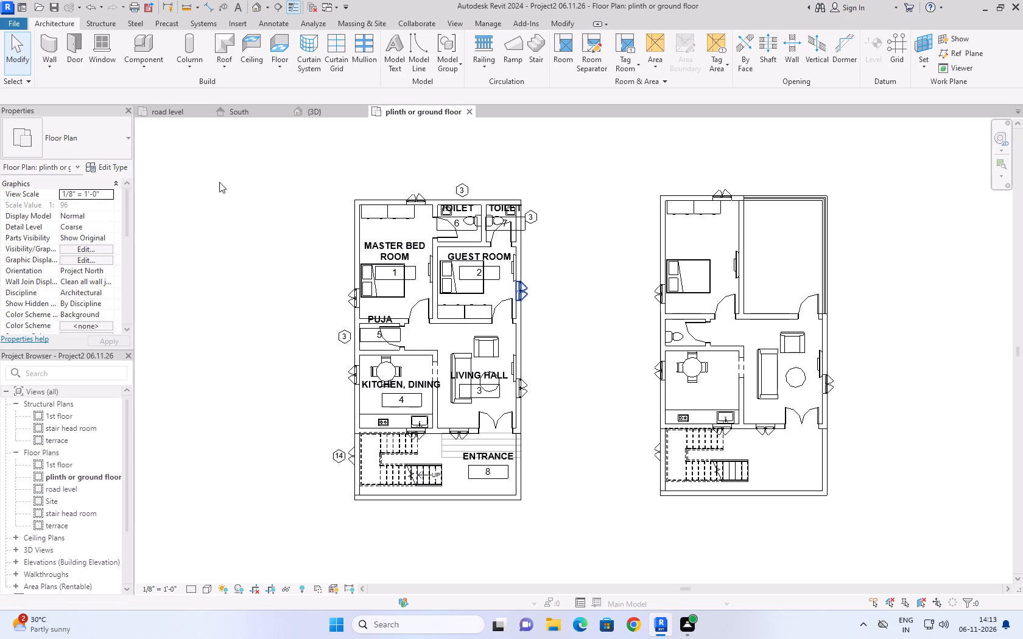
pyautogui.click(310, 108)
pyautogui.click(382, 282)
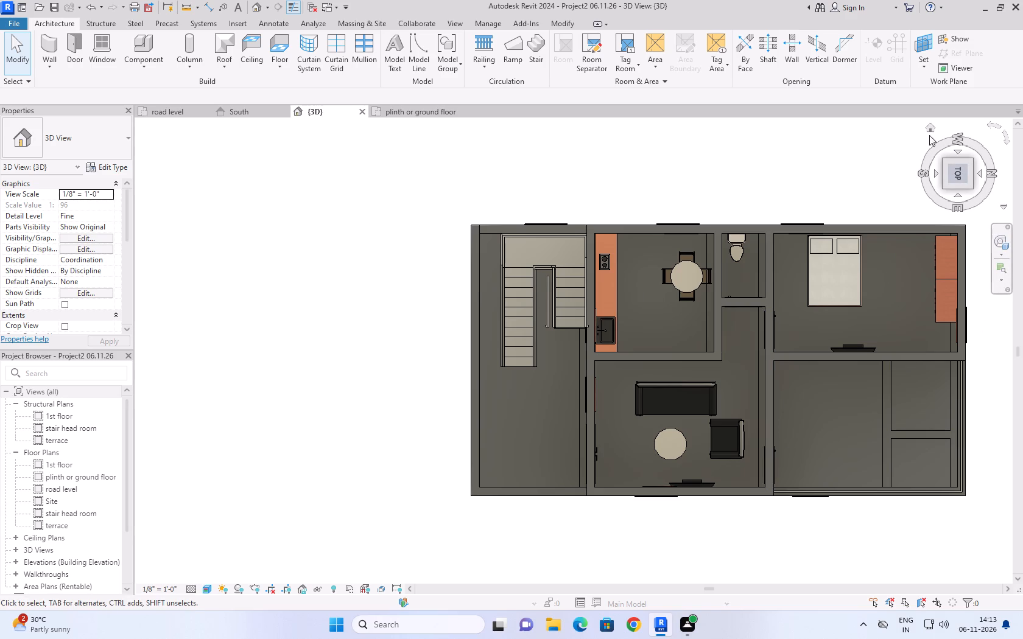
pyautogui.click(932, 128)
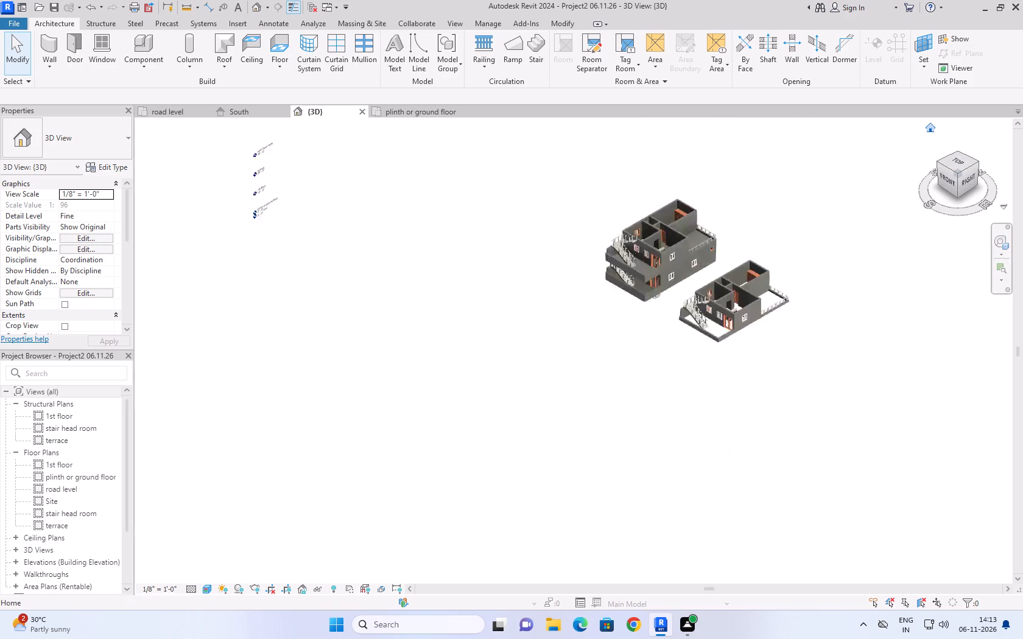
# Open the terrace structural plan from the 3D view.
pyautogui.scroll(5, 719, 444)
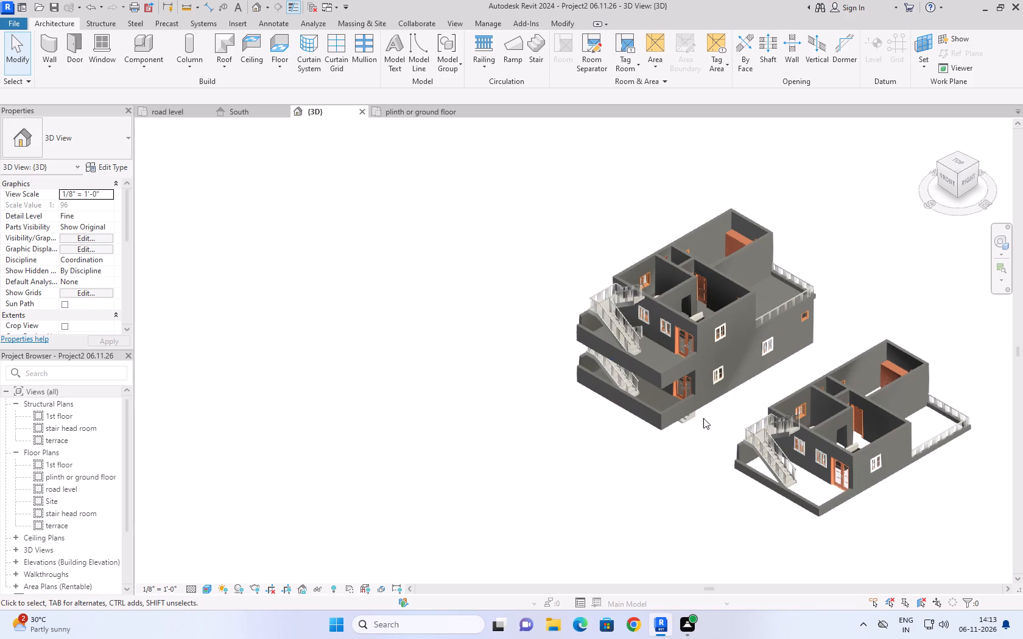
pyautogui.scroll(7, 692, 389)
pyautogui.click(306, 240)
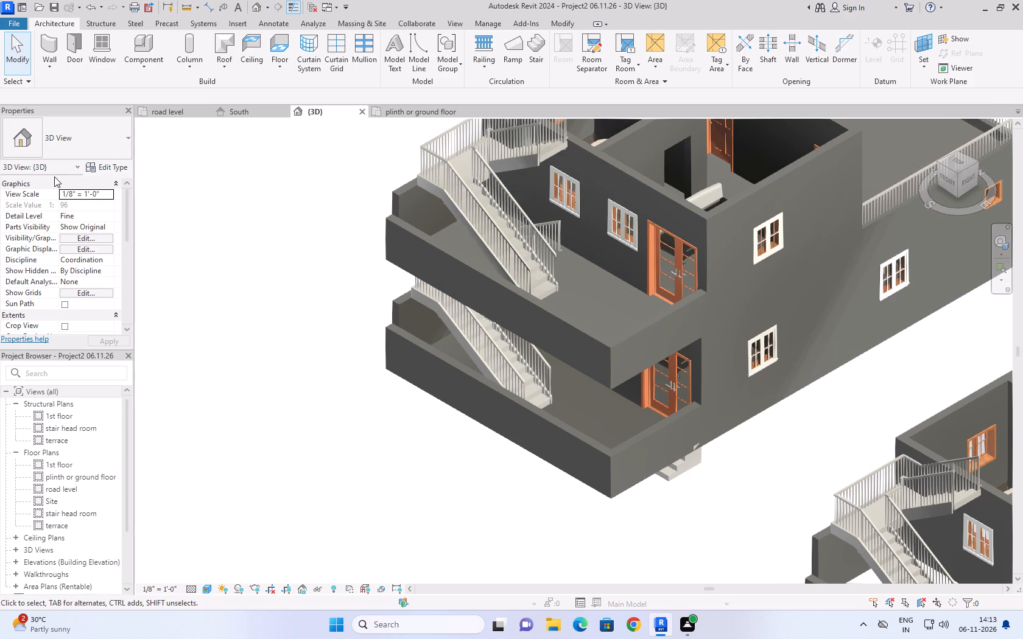
pyautogui.doubleClick(60, 444)
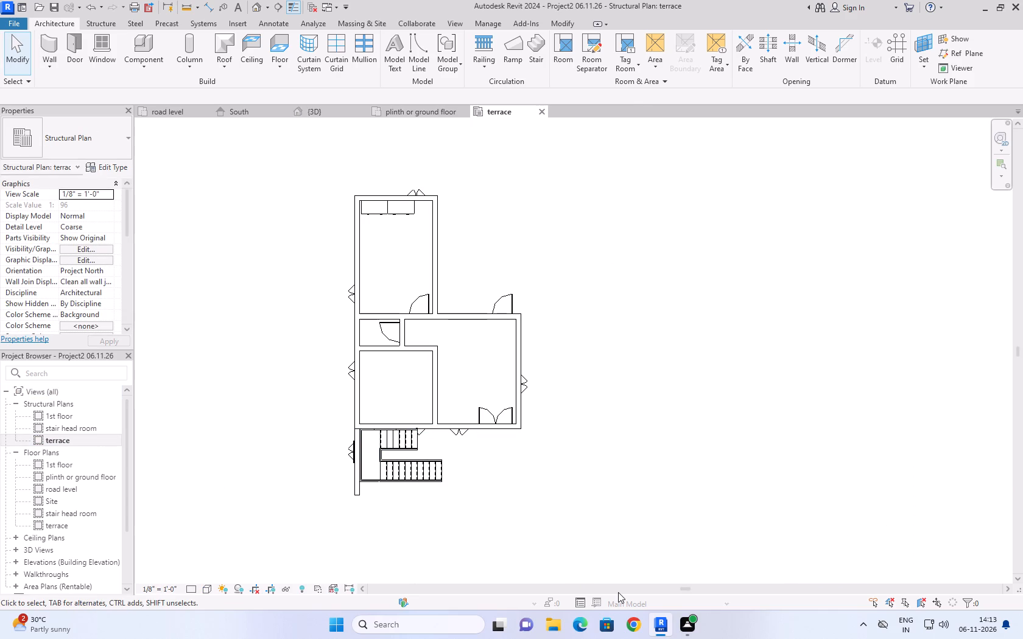
pyautogui.click(251, 279)
pyautogui.click(270, 198)
pyautogui.click(294, 190)
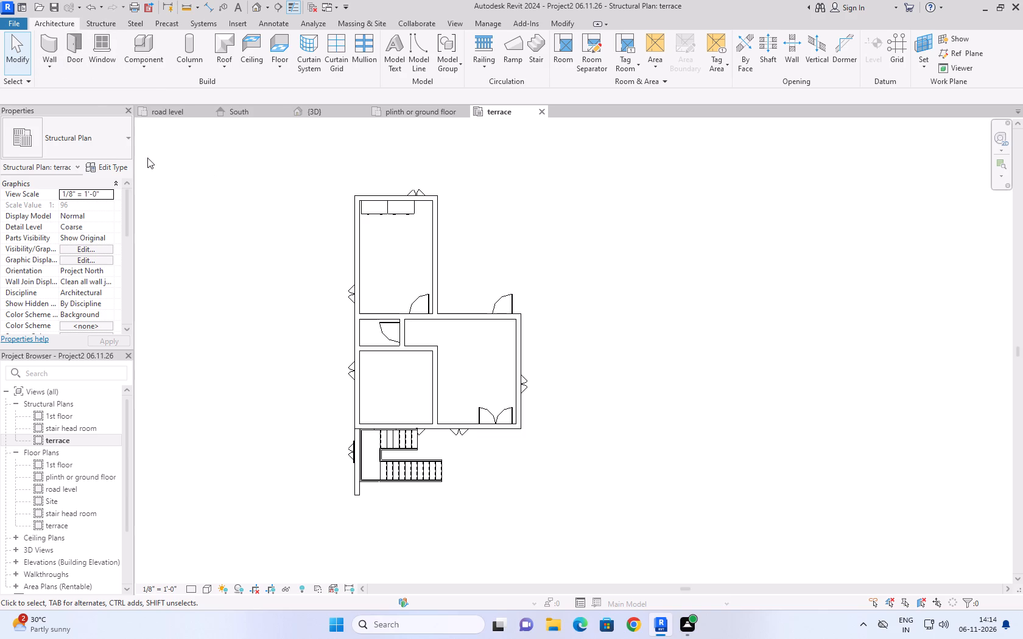
# Start a Generic - 12" floor on the terrace level and sketch its boundary around the house's outer walls, projecting the rear-door side to 20'-6" long.
pyautogui.click(231, 66)
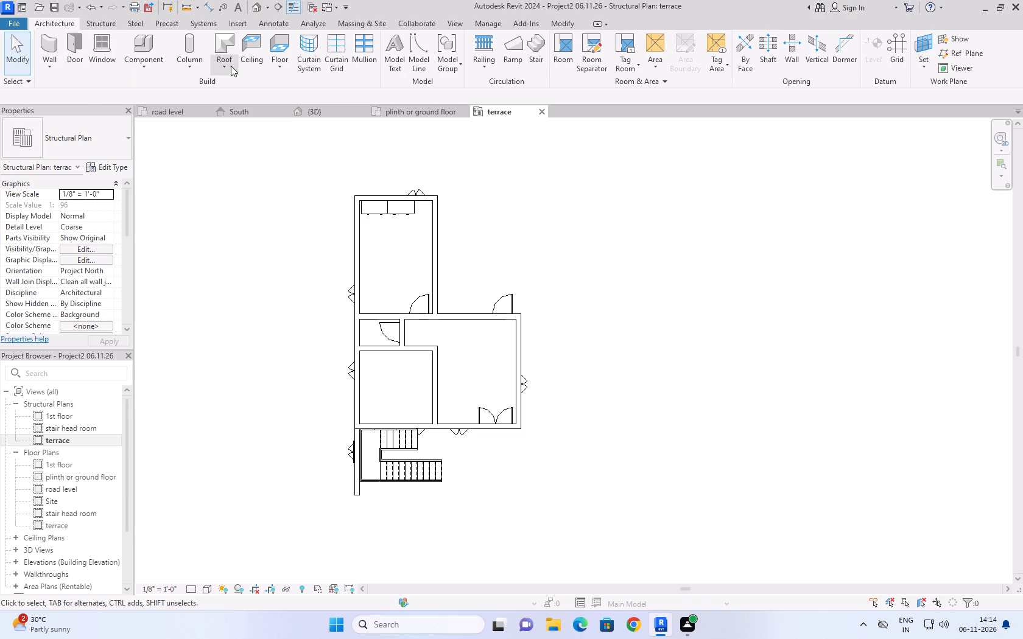
pyautogui.click(231, 66)
pyautogui.click(284, 72)
pyautogui.click(295, 91)
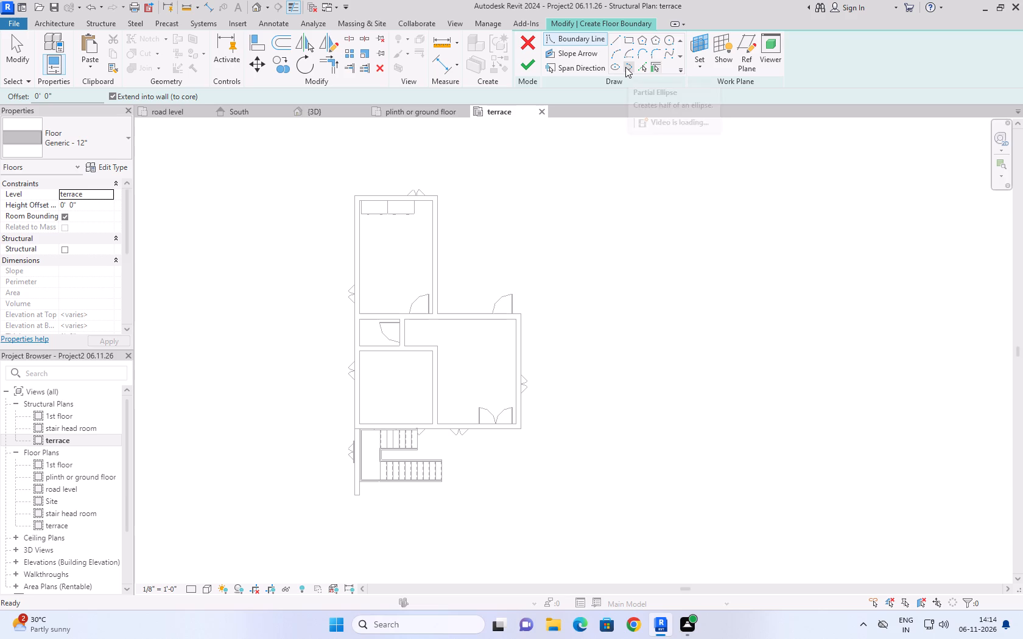
pyautogui.click(614, 37)
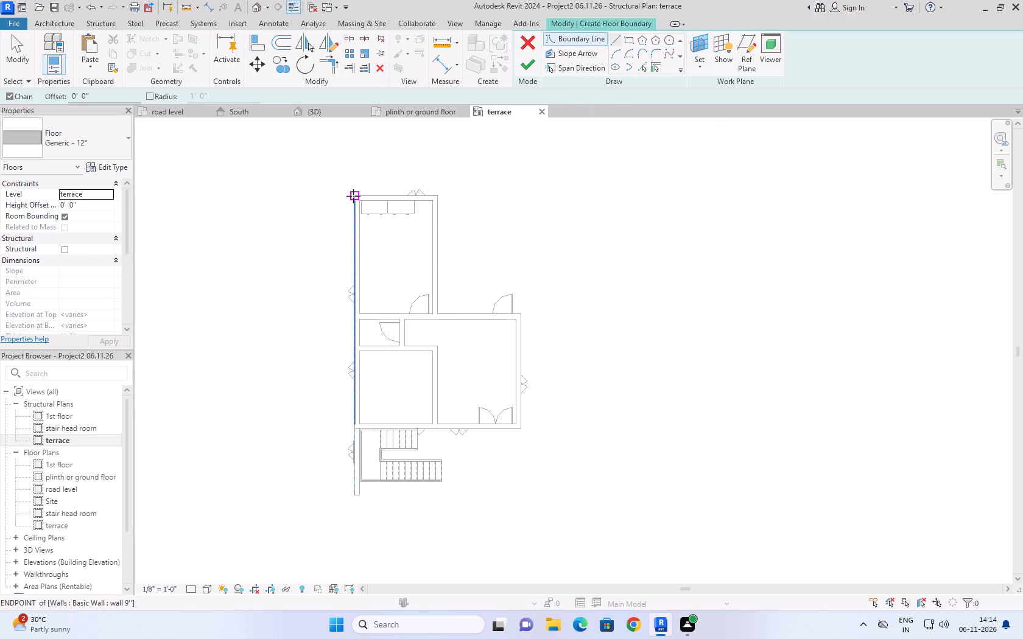
pyautogui.click(353, 196)
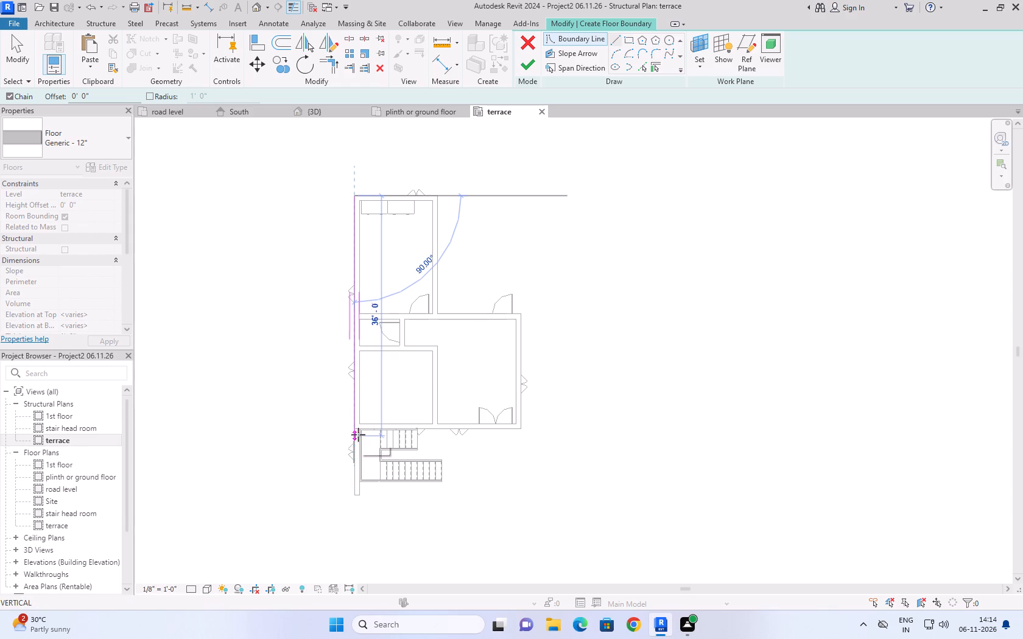
pyautogui.click(355, 431)
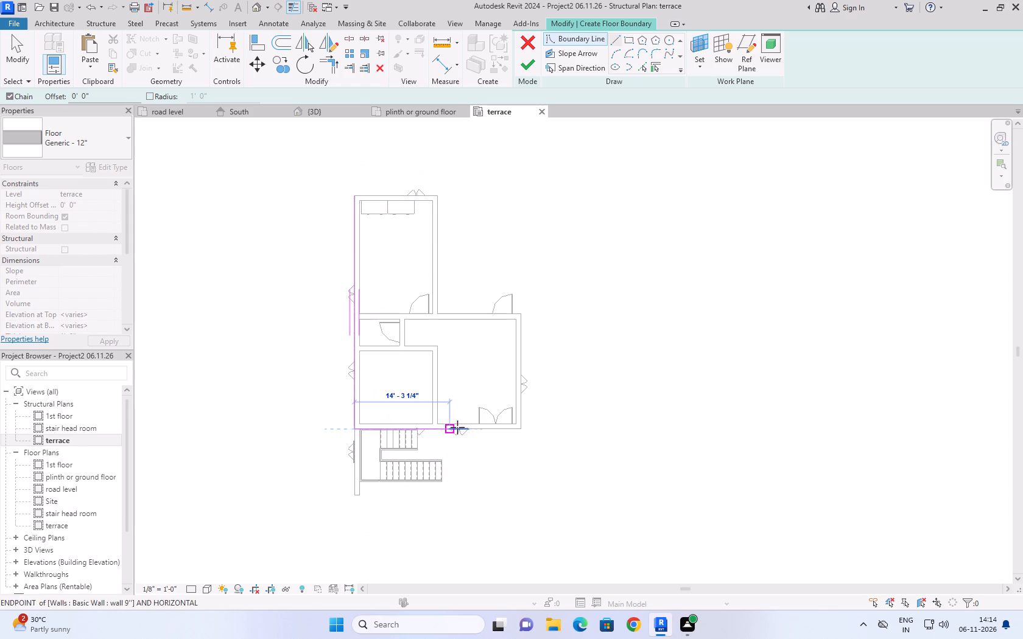
pyautogui.click(524, 428)
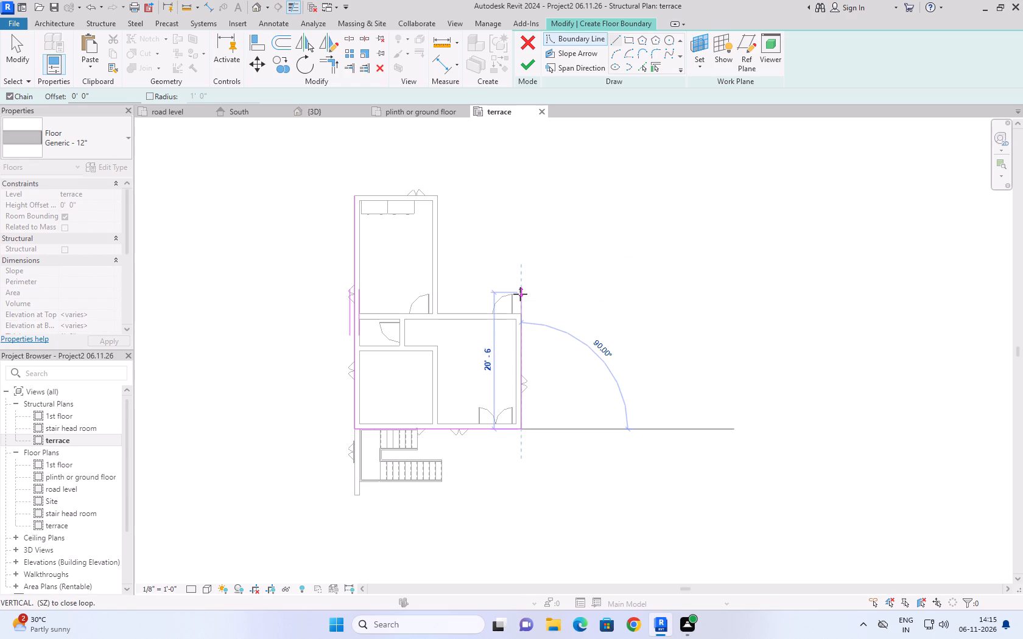
pyautogui.click(520, 294)
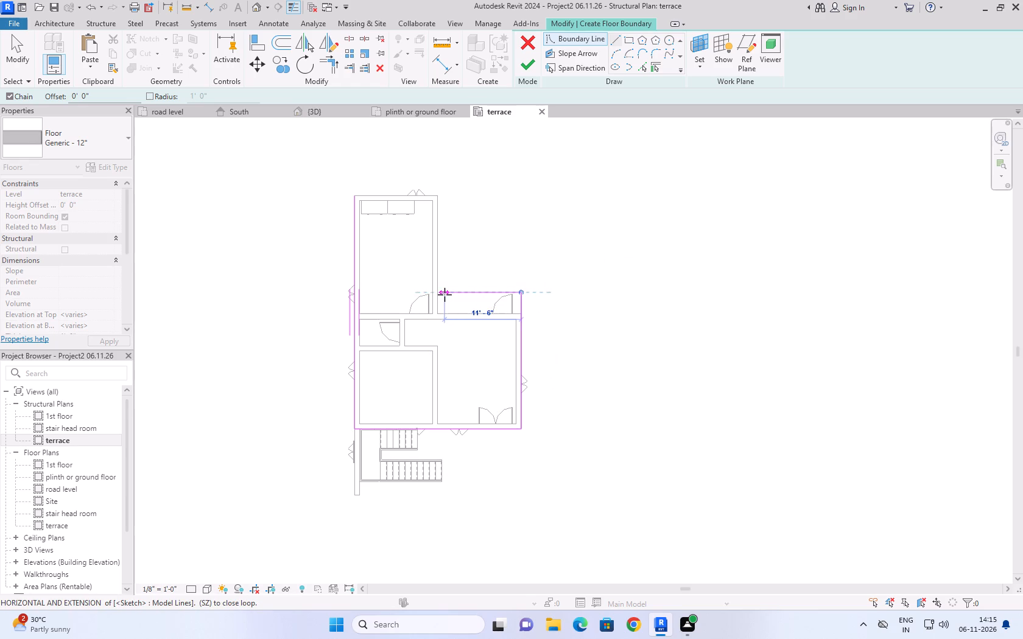
pyautogui.click(442, 295)
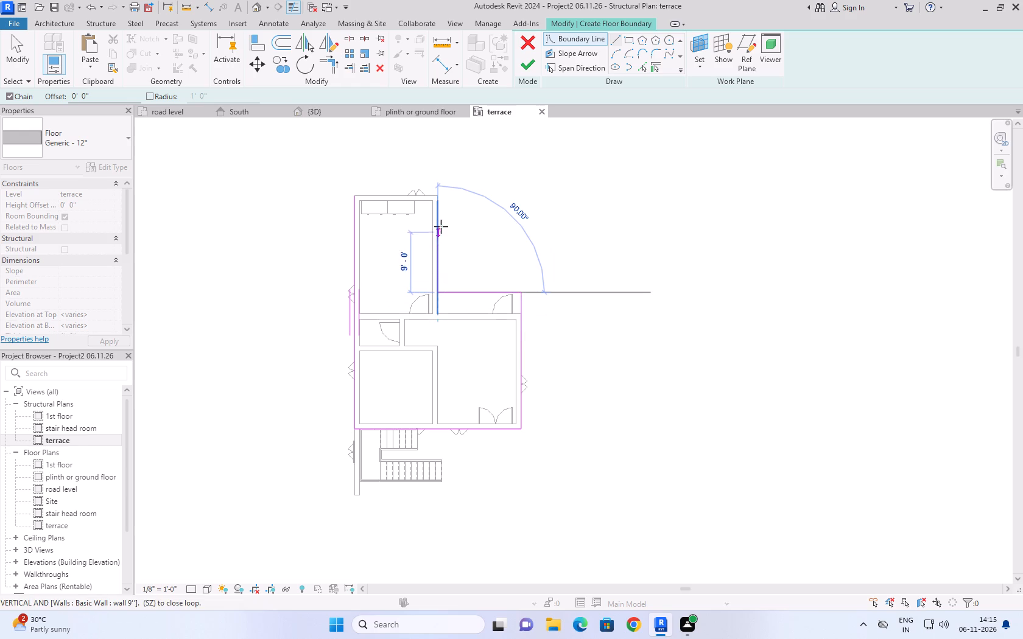
pyautogui.click(435, 194)
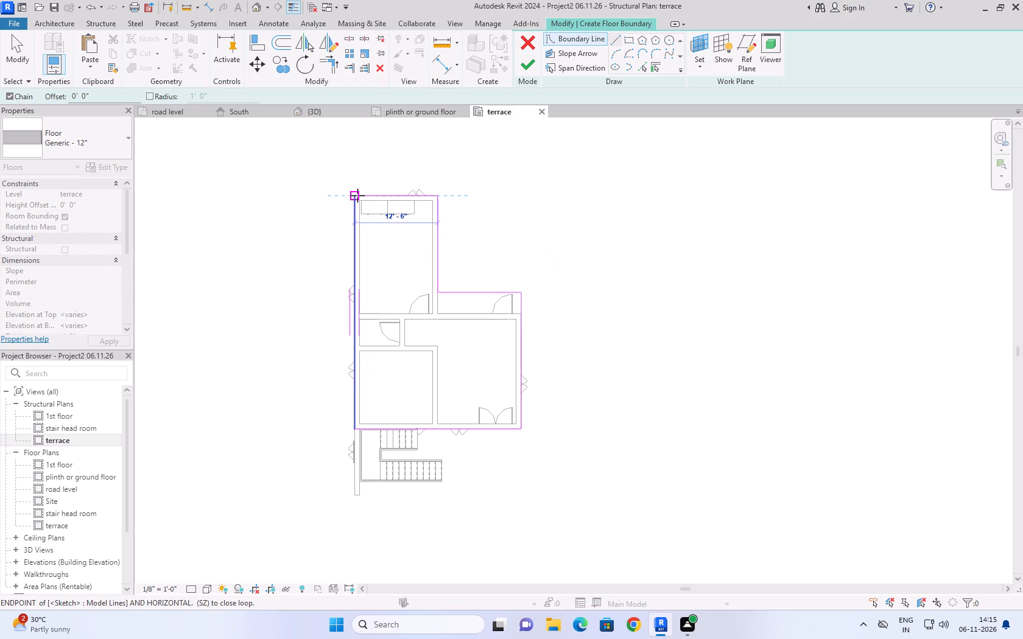
pyautogui.click(357, 195)
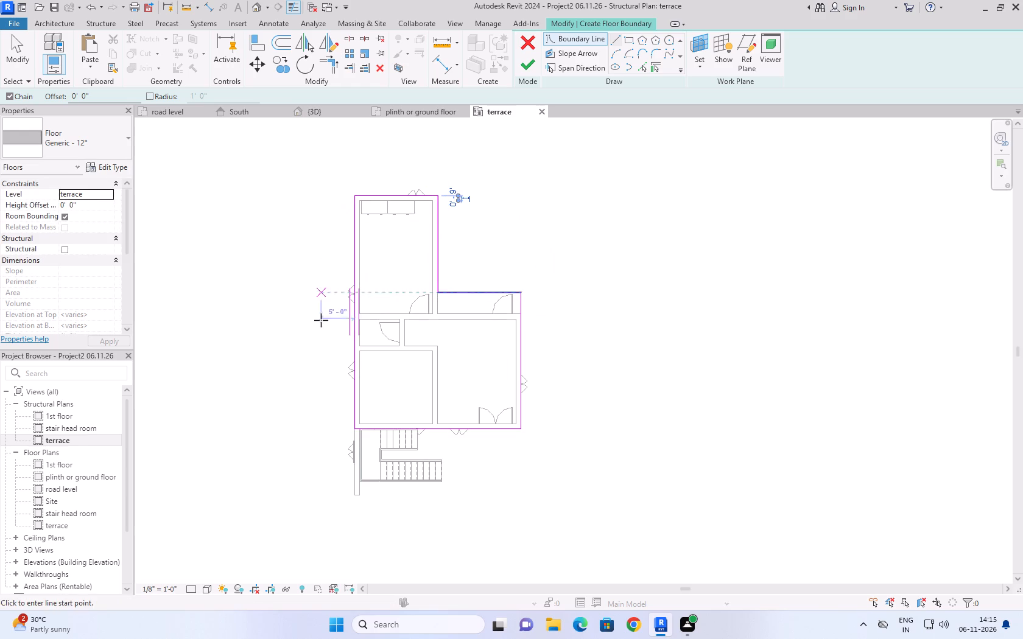
# From the front corner beside the double door, sketch floor boundary lines 8'-0" outward and 12'-0" across to the end of the stair flight.
pyautogui.scroll(-2, 542, 162)
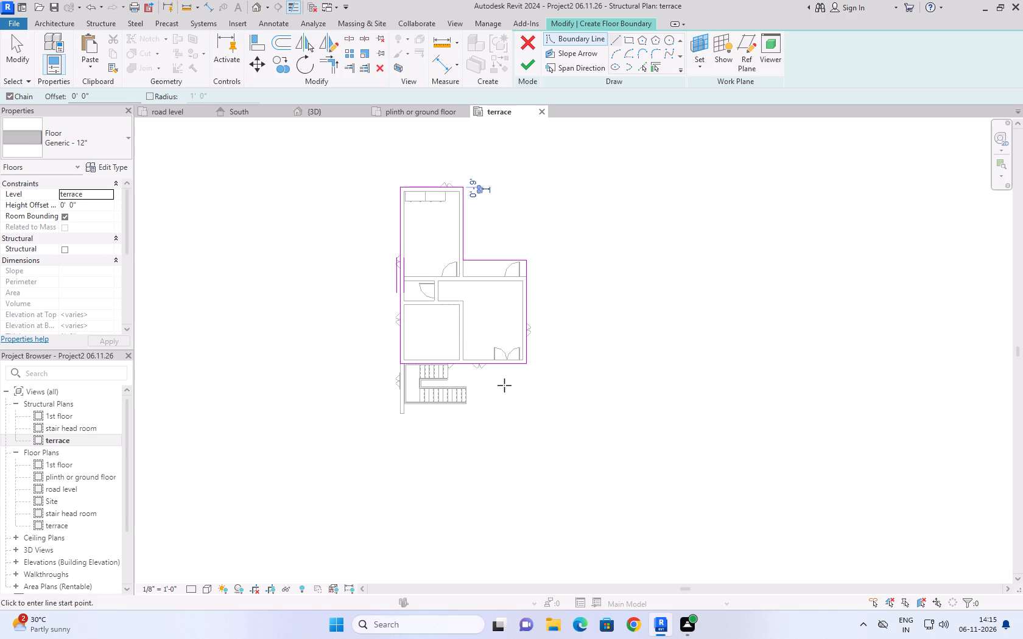
pyautogui.scroll(2, 522, 418)
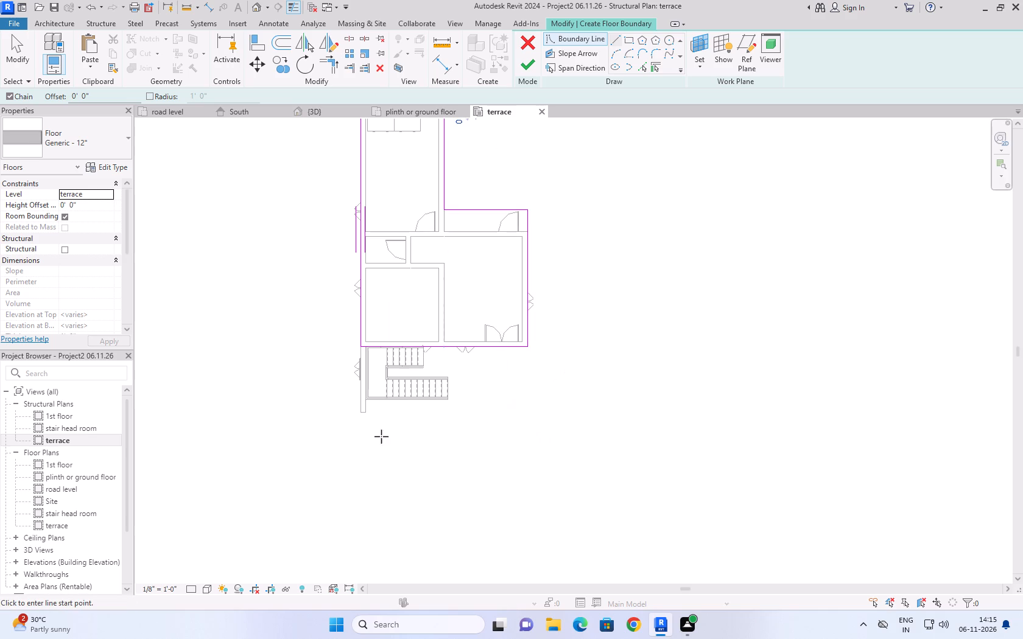
pyautogui.scroll(2, 455, 439)
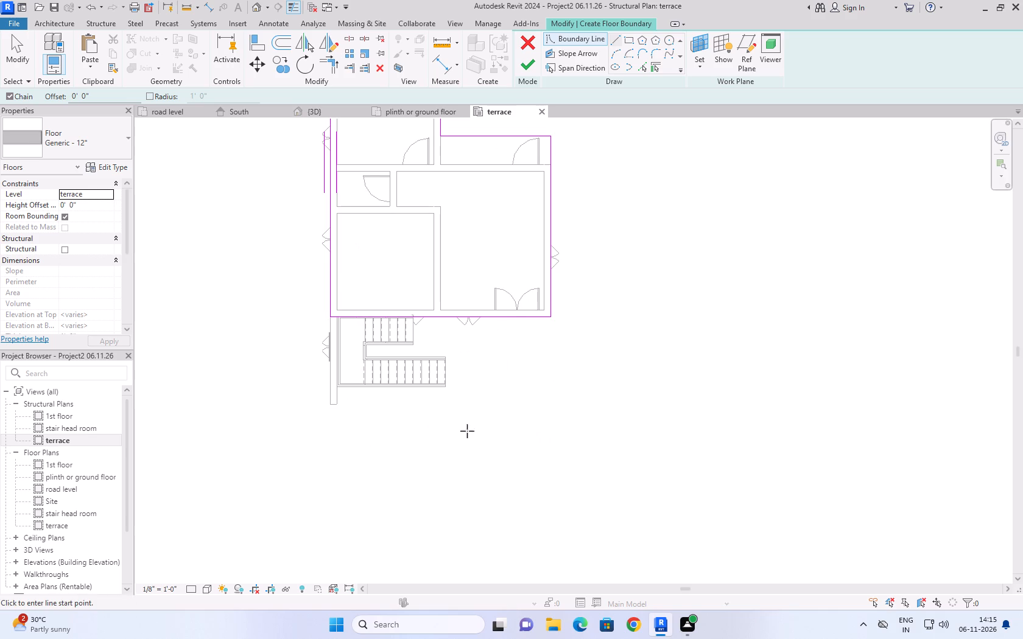
pyautogui.click(552, 316)
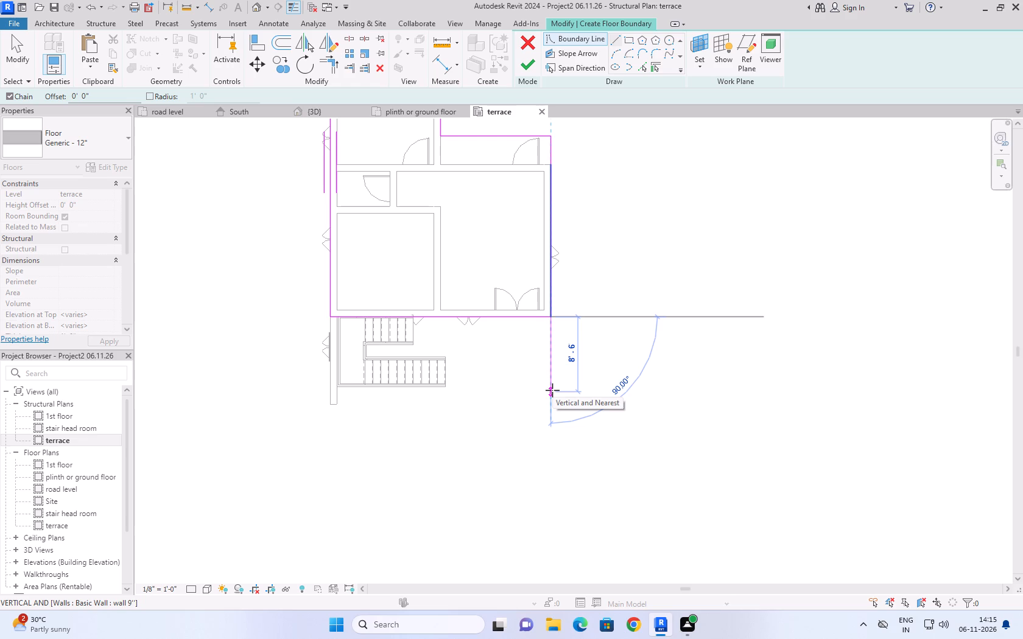
pyautogui.scroll(4, 552, 390)
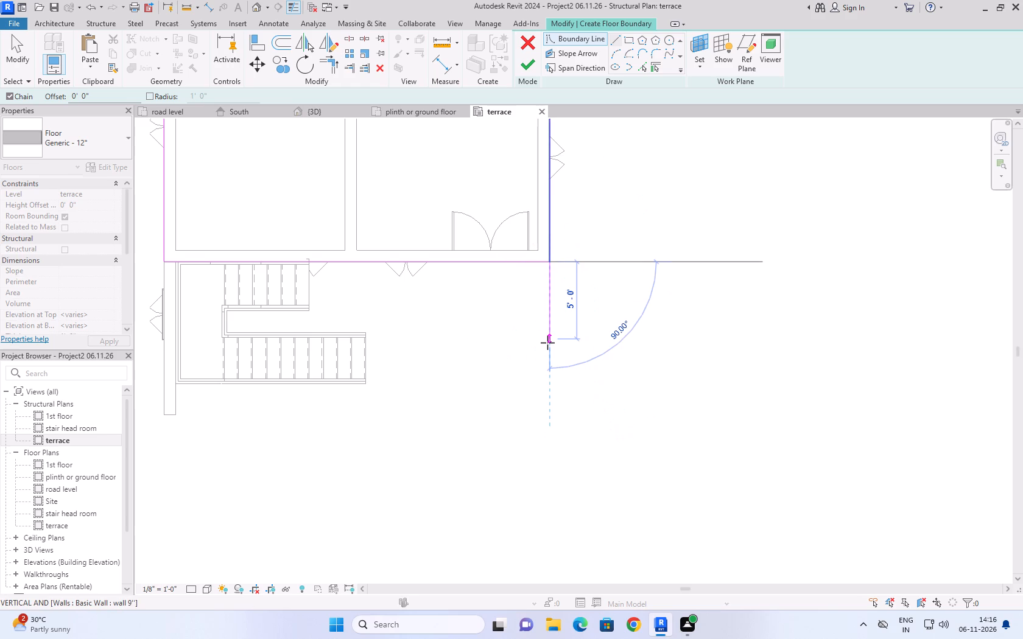
pyautogui.scroll(-3, 552, 350)
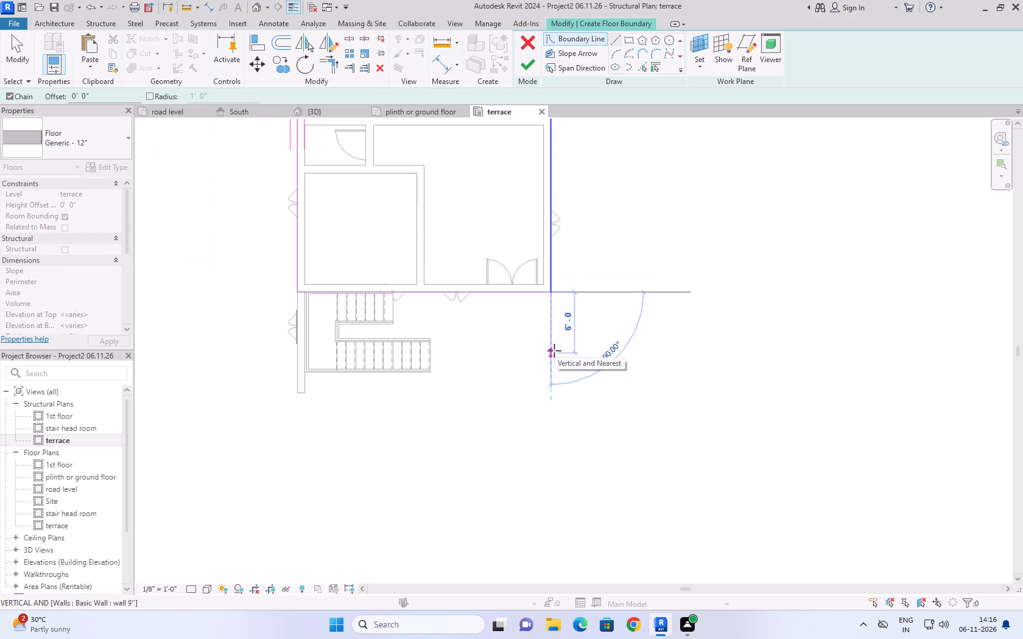
pyautogui.moveTo(555, 364); pyautogui.dragTo(554, 449, button='middle')
pyautogui.scroll(1, 554, 449)
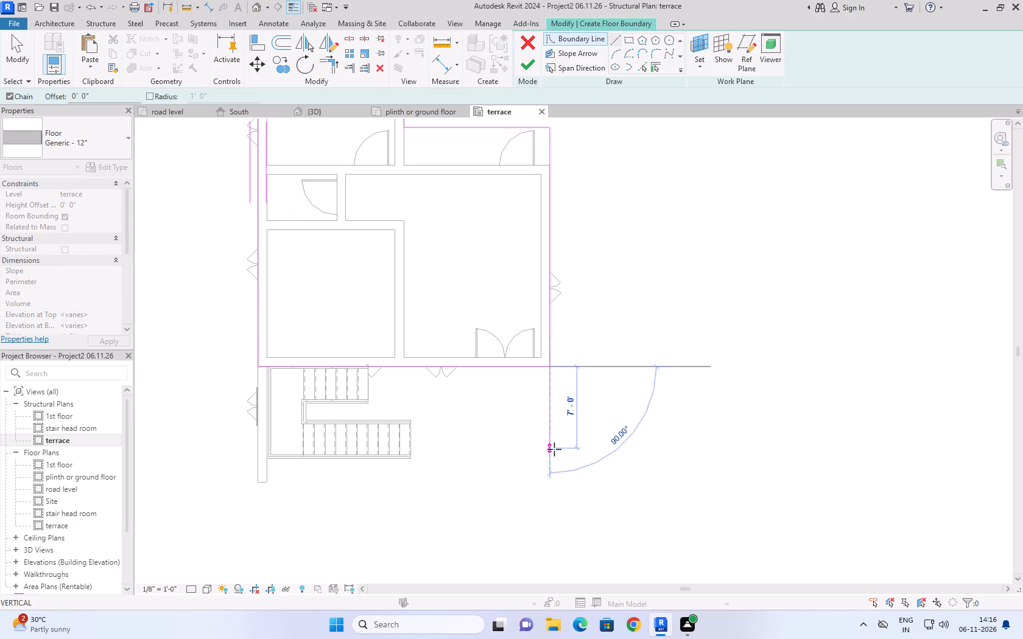
pyautogui.scroll(-3, 551, 458)
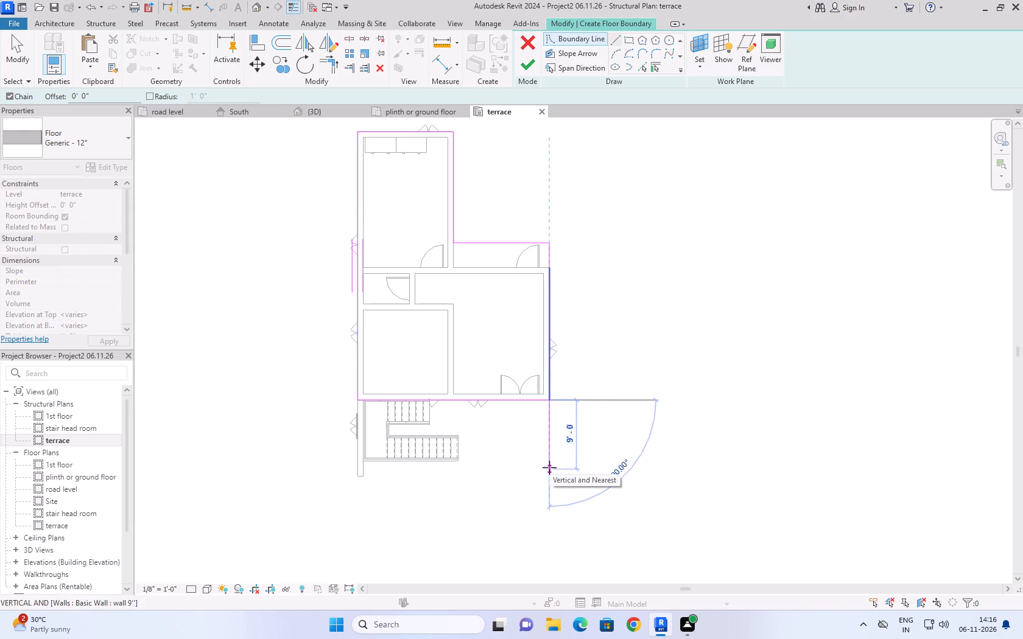
pyautogui.scroll(8, 549, 466)
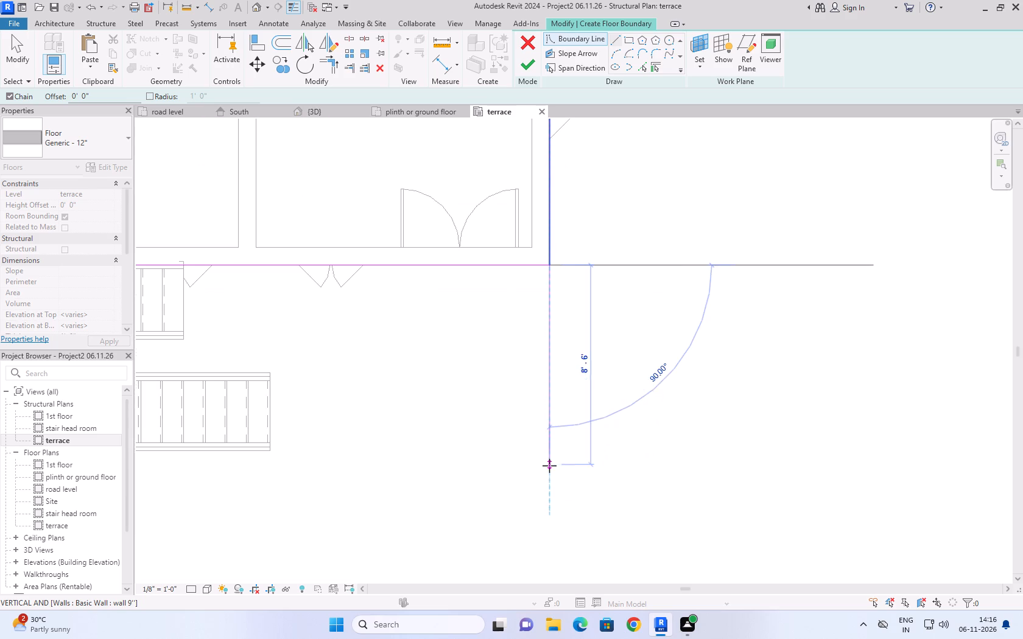
pyautogui.scroll(-4, 549, 466)
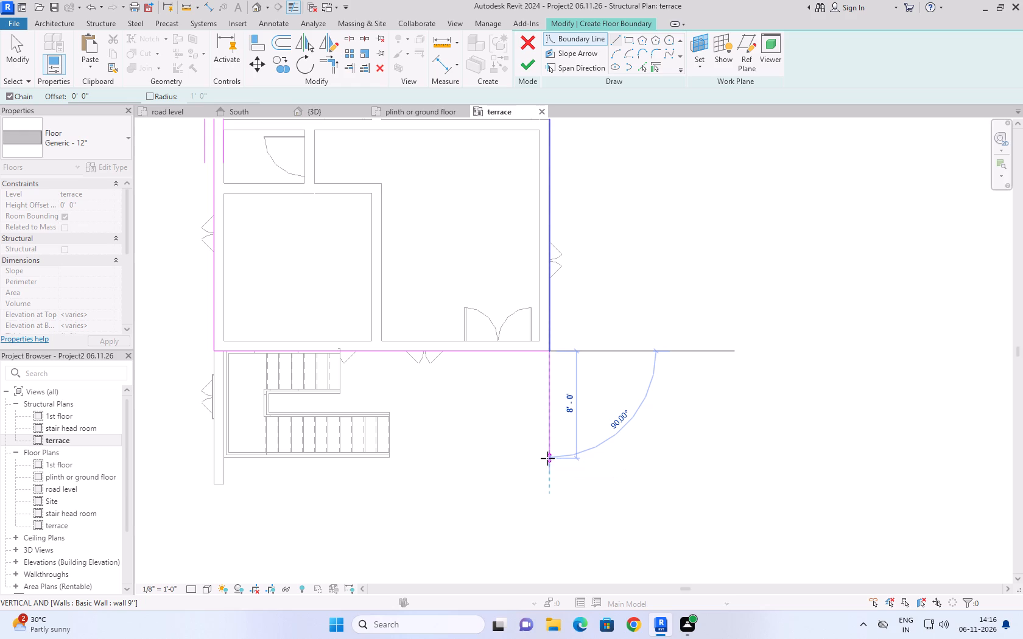
pyautogui.click(547, 458)
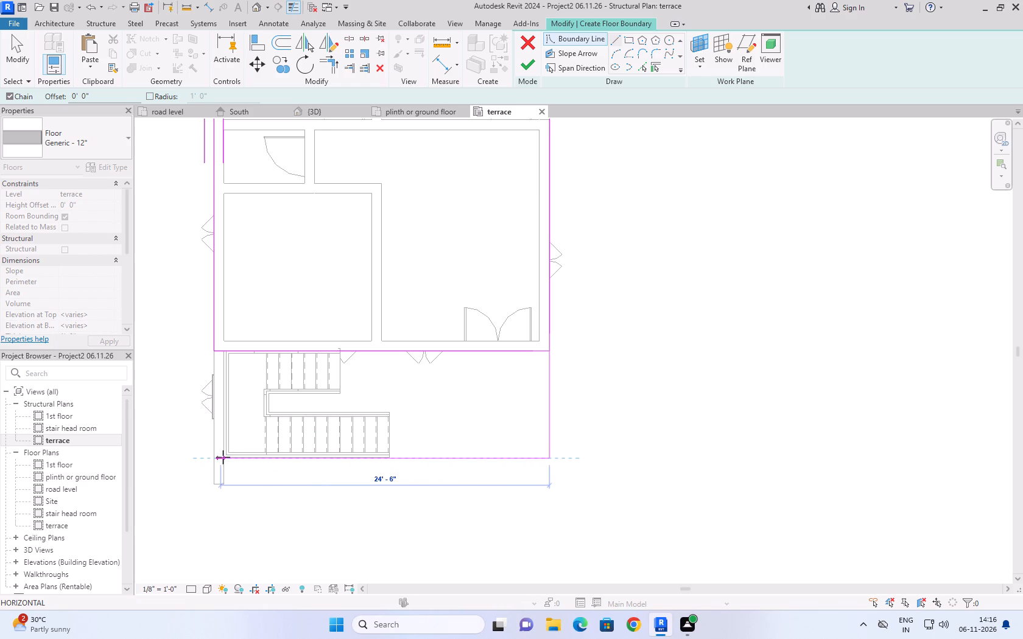
pyautogui.click(391, 458)
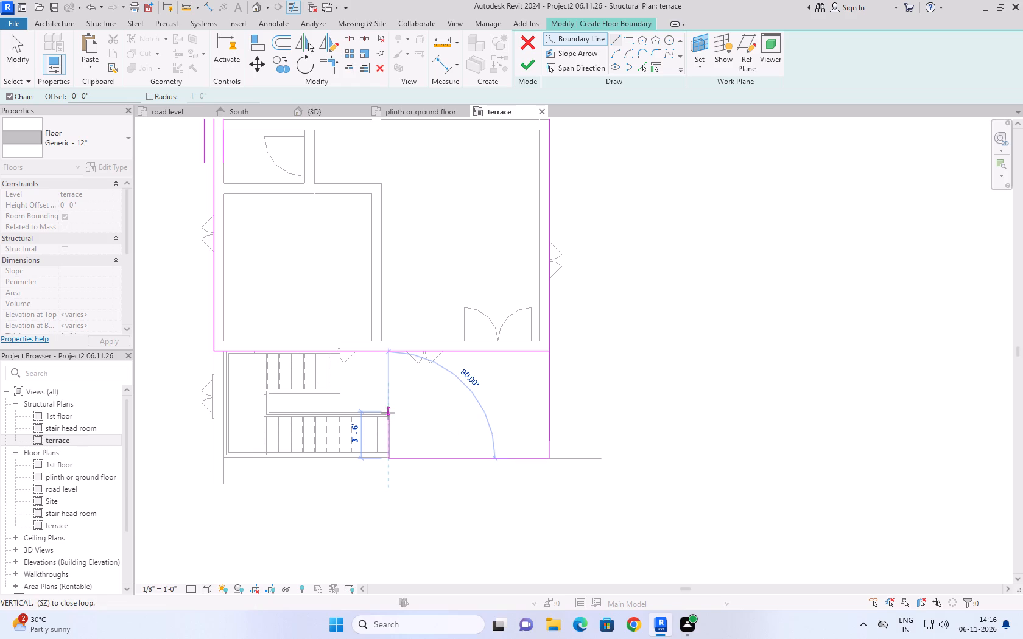
# Trace the floor boundary along the stair's flight end, around the gap between the two flights, and back to the front wall line.
pyautogui.click(388, 414)
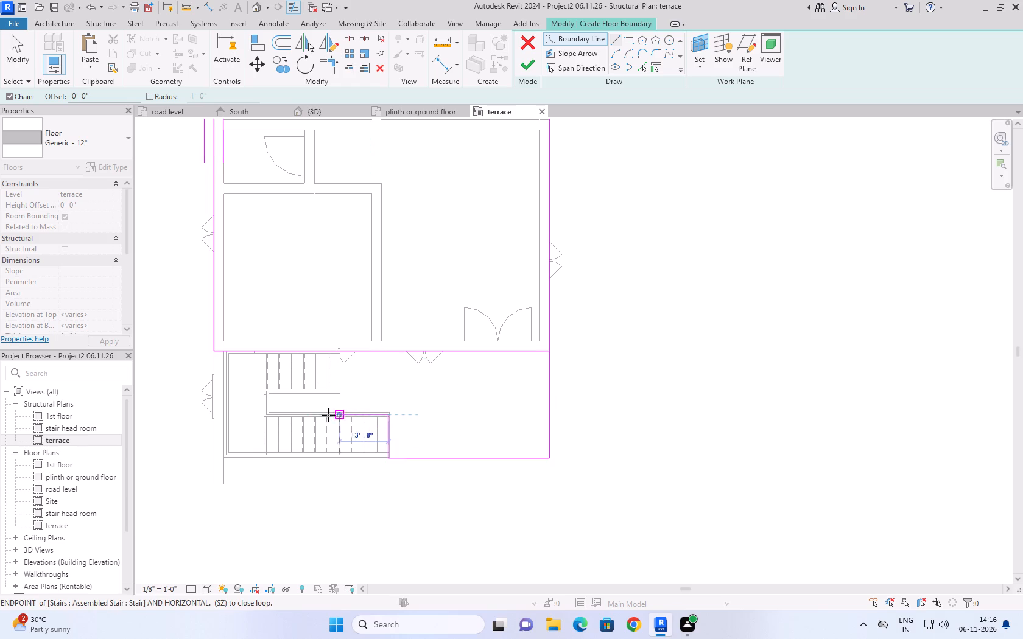
pyautogui.click(270, 411)
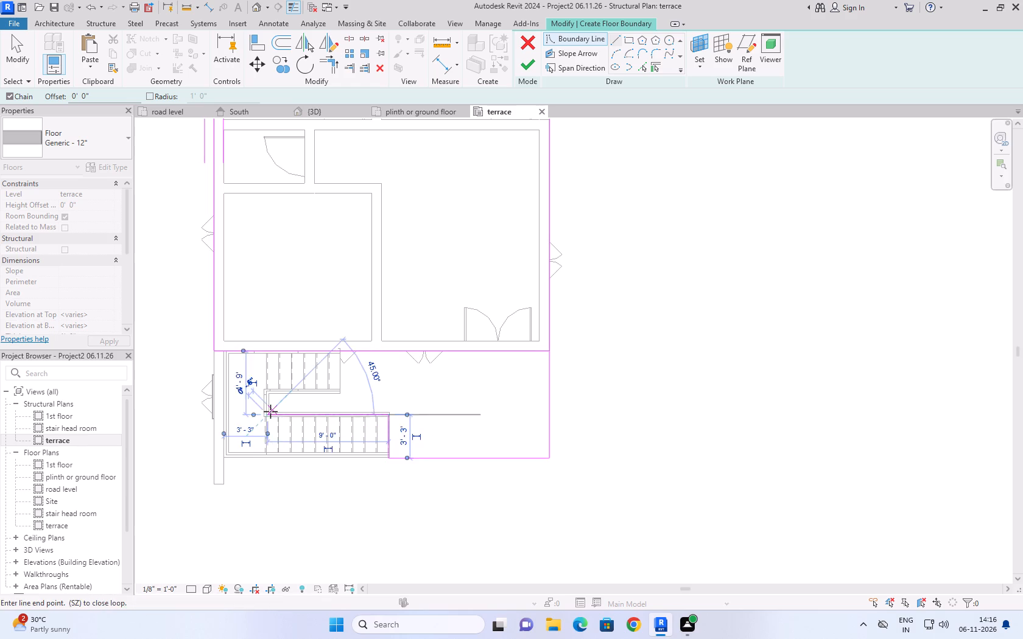
pyautogui.click(267, 393)
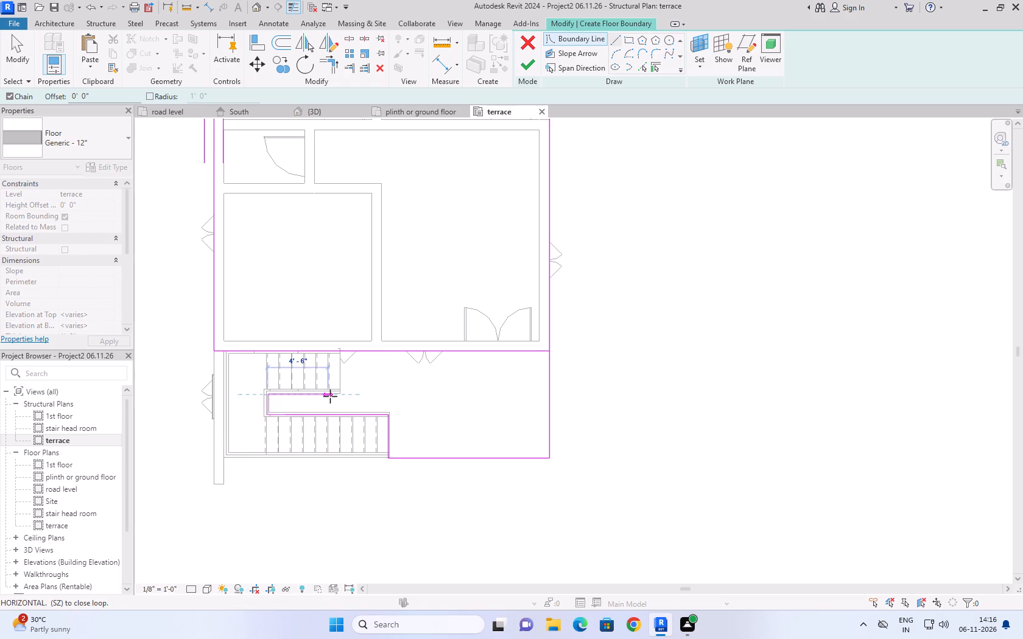
pyautogui.click(341, 396)
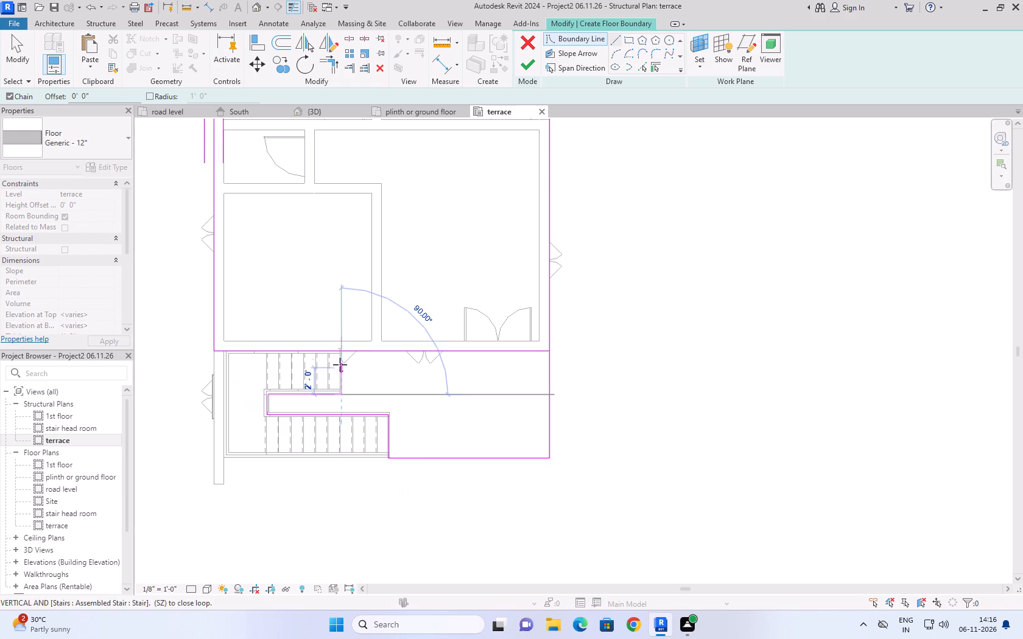
pyautogui.click(342, 352)
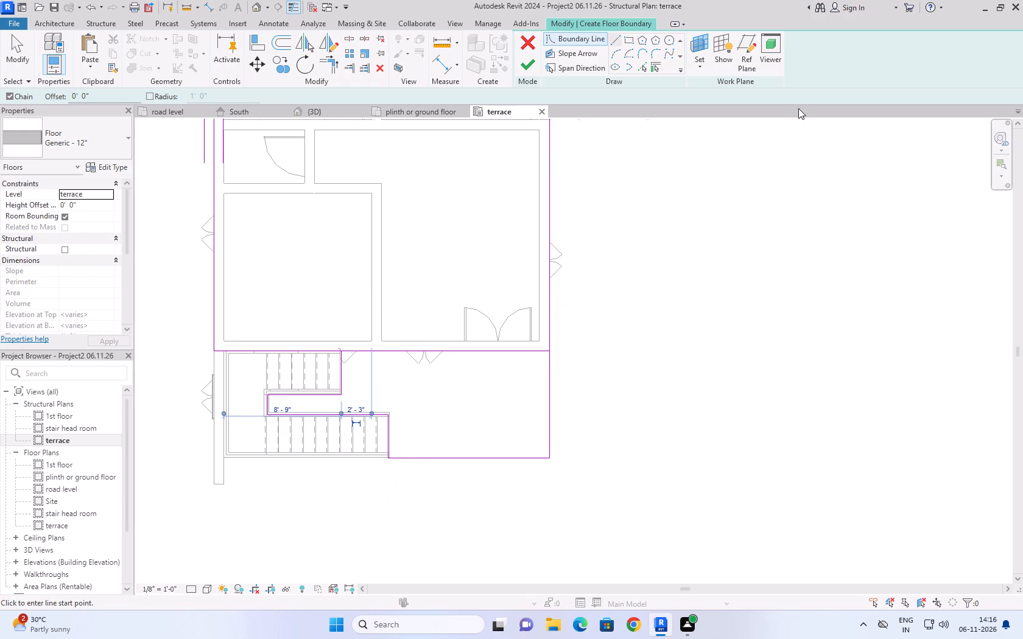
pyautogui.scroll(7, 353, 378)
pyautogui.scroll(-7, 409, 387)
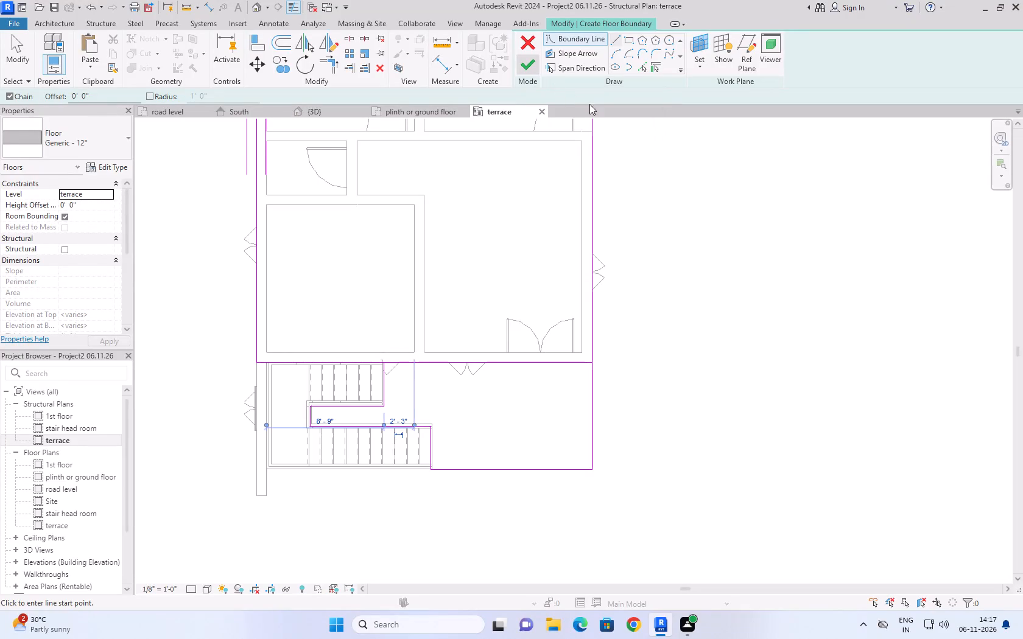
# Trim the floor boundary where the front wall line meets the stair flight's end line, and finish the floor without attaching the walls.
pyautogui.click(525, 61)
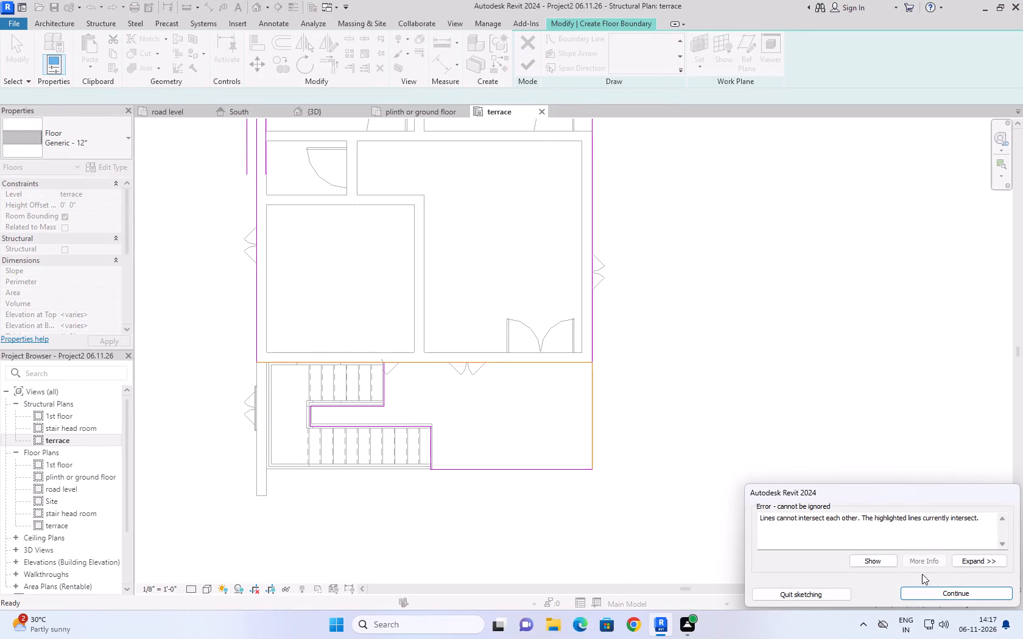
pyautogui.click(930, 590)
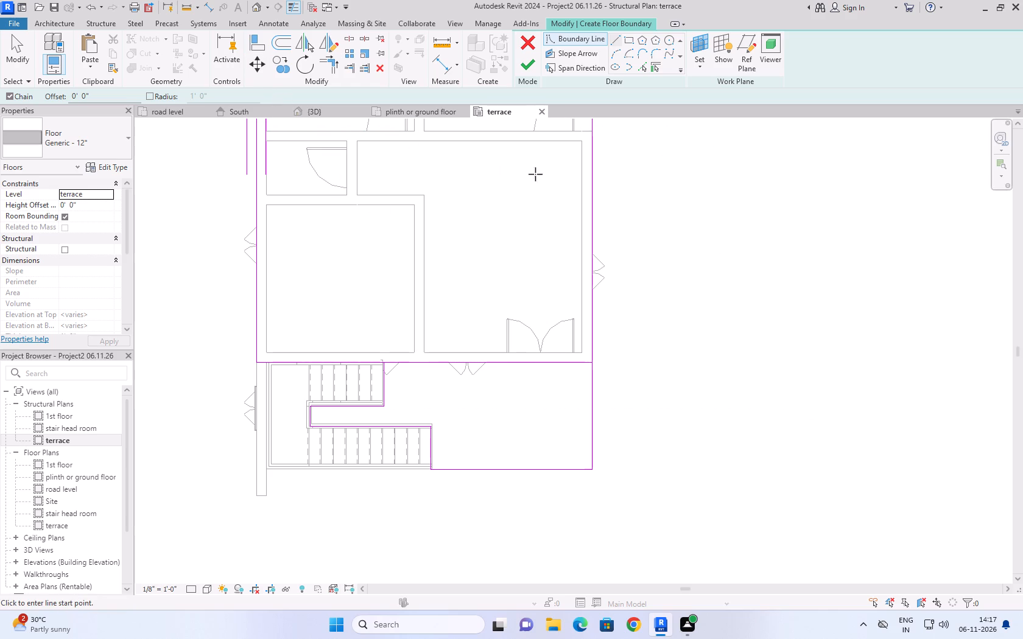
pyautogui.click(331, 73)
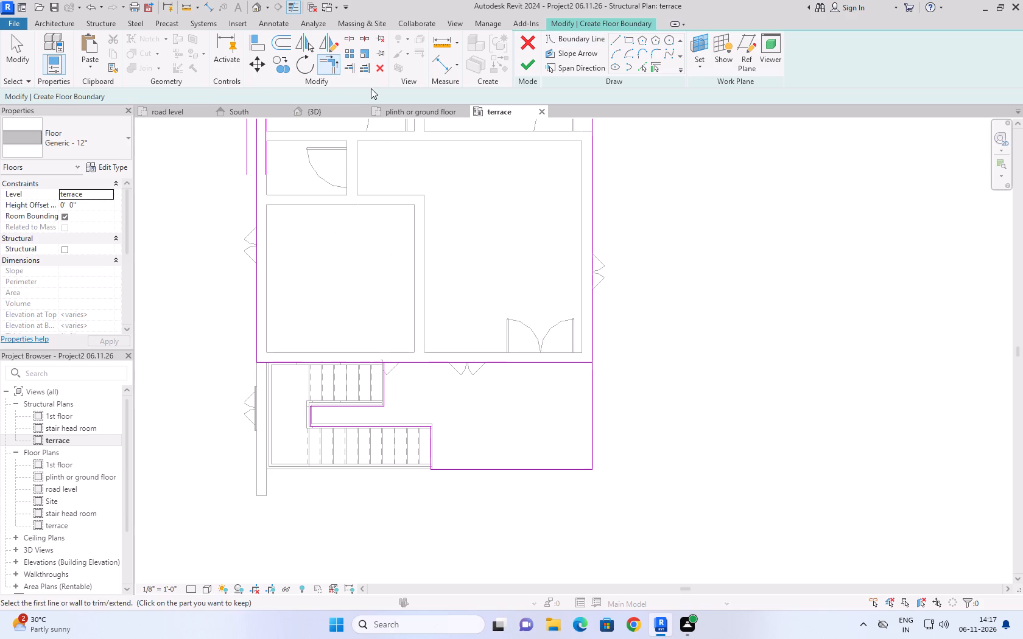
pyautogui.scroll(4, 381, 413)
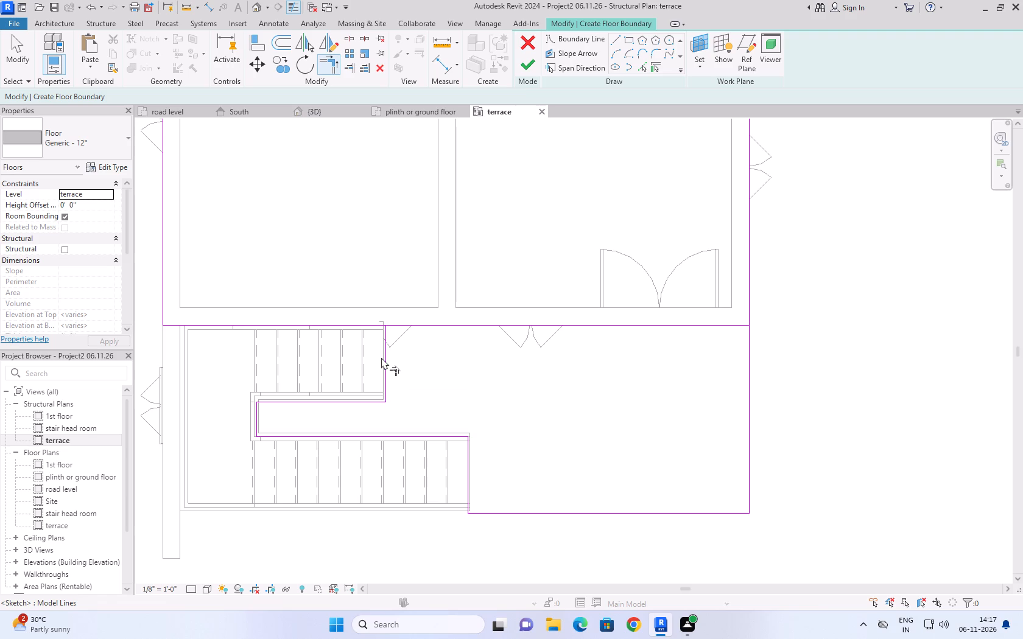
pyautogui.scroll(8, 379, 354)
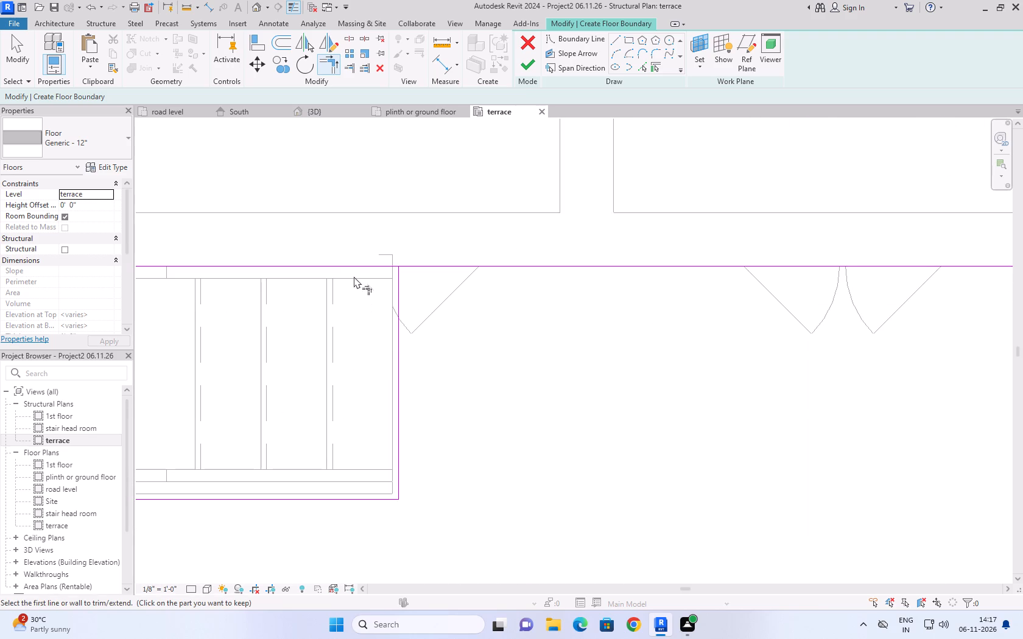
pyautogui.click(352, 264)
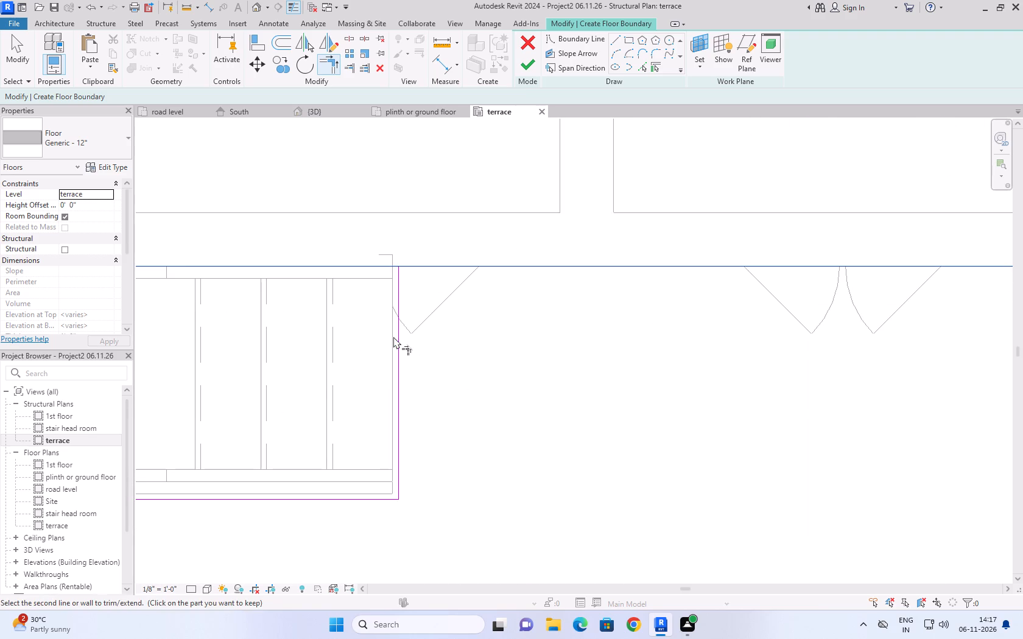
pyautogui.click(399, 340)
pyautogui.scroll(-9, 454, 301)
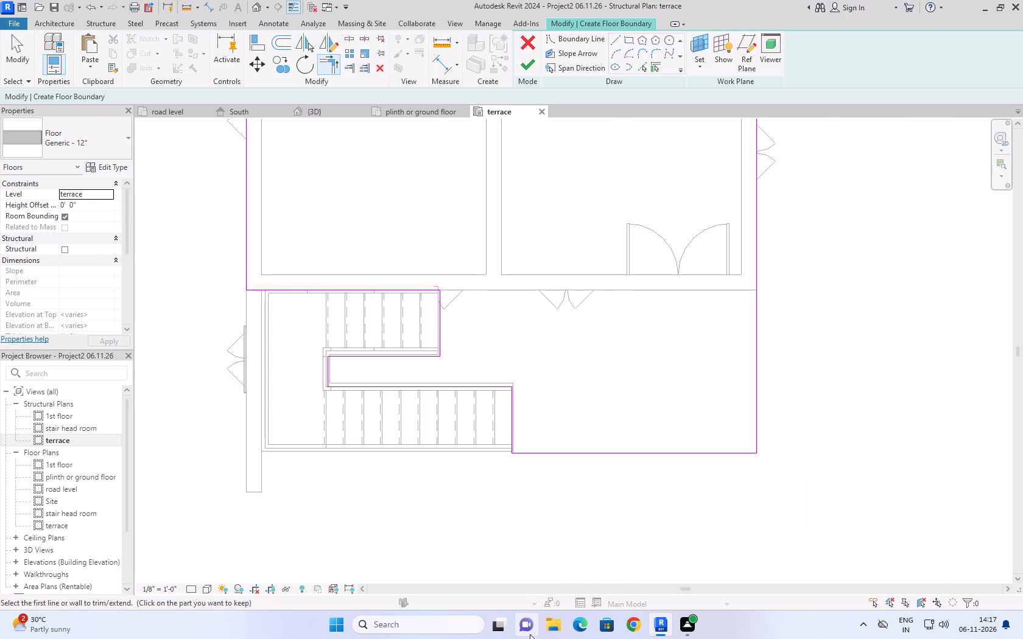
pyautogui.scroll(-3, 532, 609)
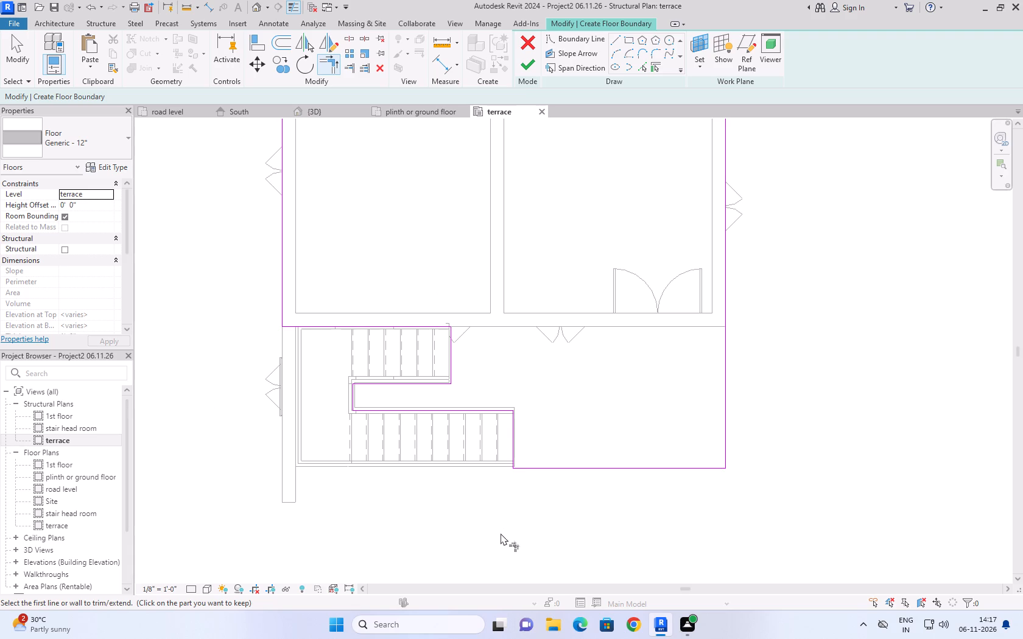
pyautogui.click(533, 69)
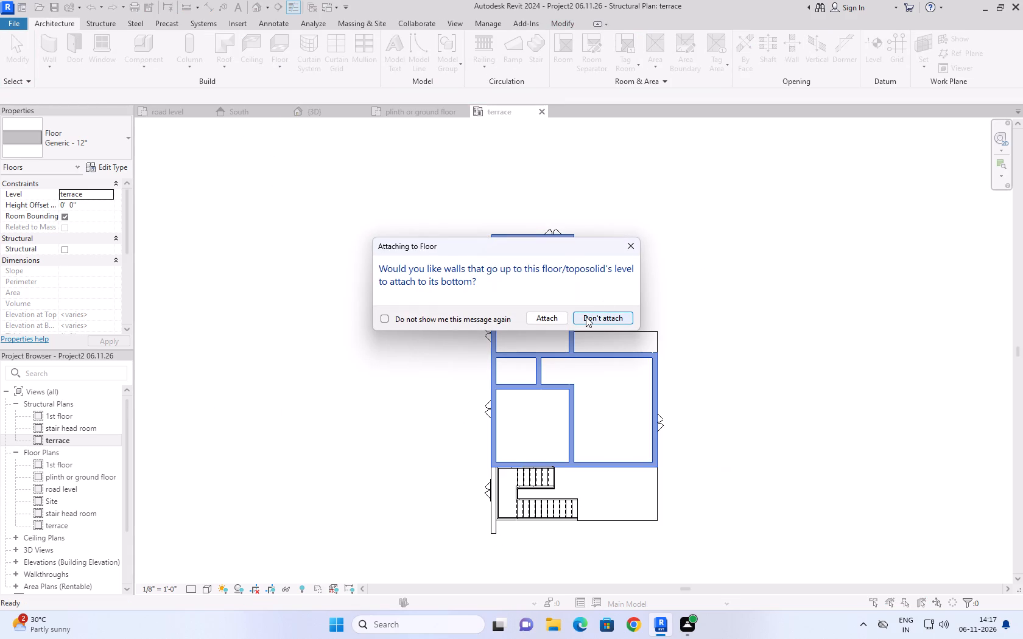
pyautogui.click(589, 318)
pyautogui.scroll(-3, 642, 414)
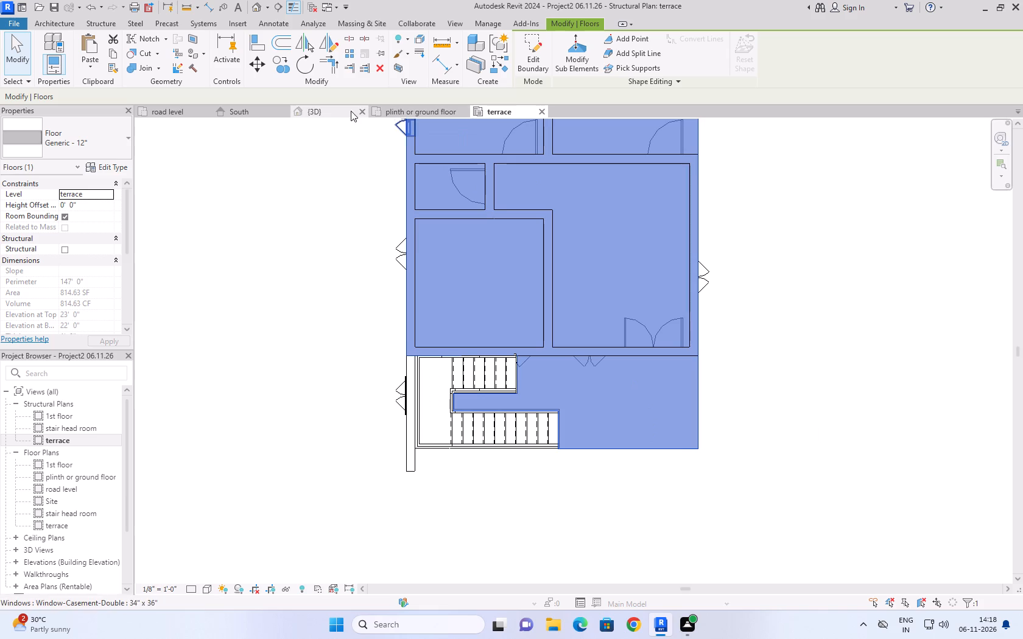
# In the 3D view, delete the Generic - 12" floor on the terrace level.
pyautogui.click(345, 111)
pyautogui.scroll(-4, 415, 394)
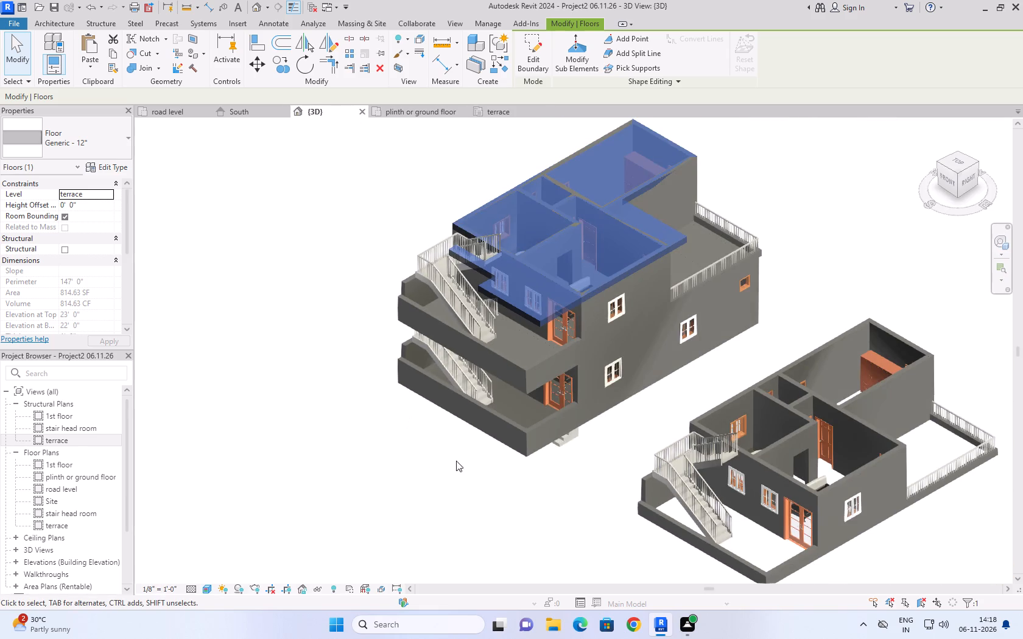
pyautogui.click(854, 155)
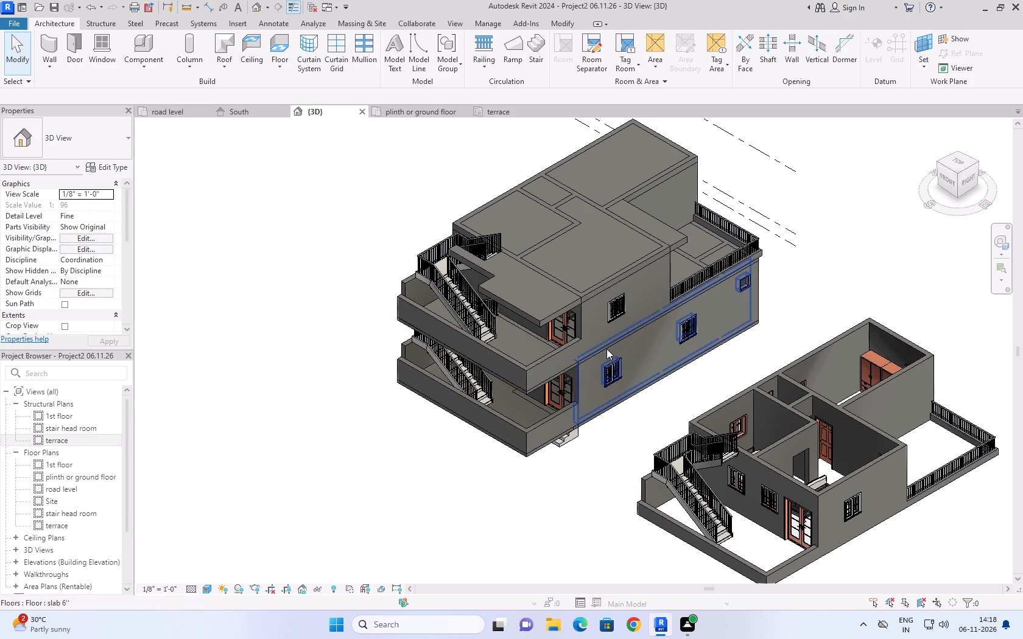
pyautogui.click(564, 370)
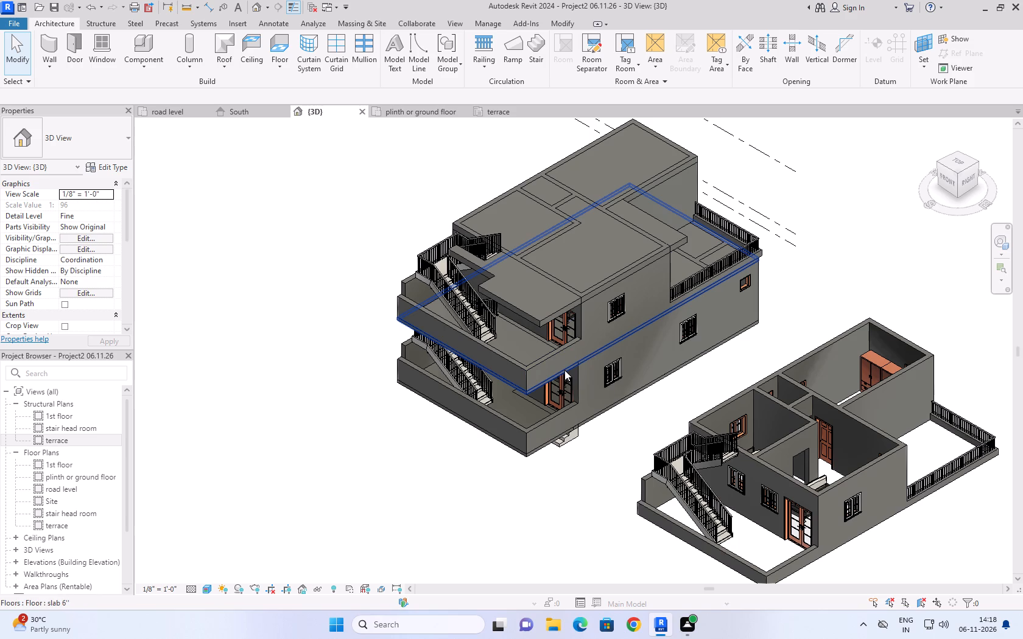
pyautogui.click(549, 497)
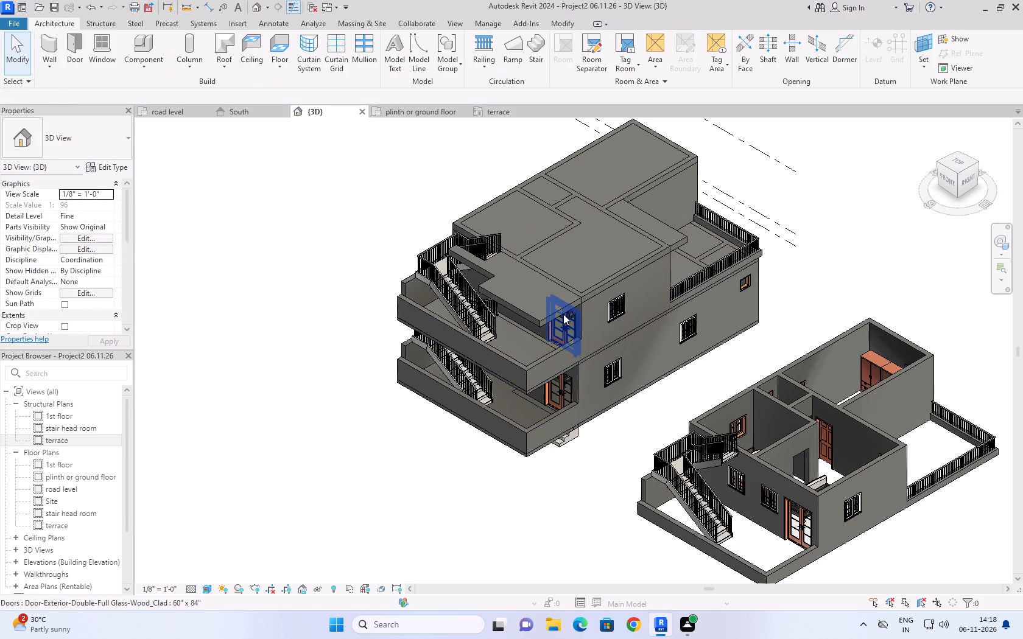
pyautogui.click(561, 311)
pyautogui.press('Delete')
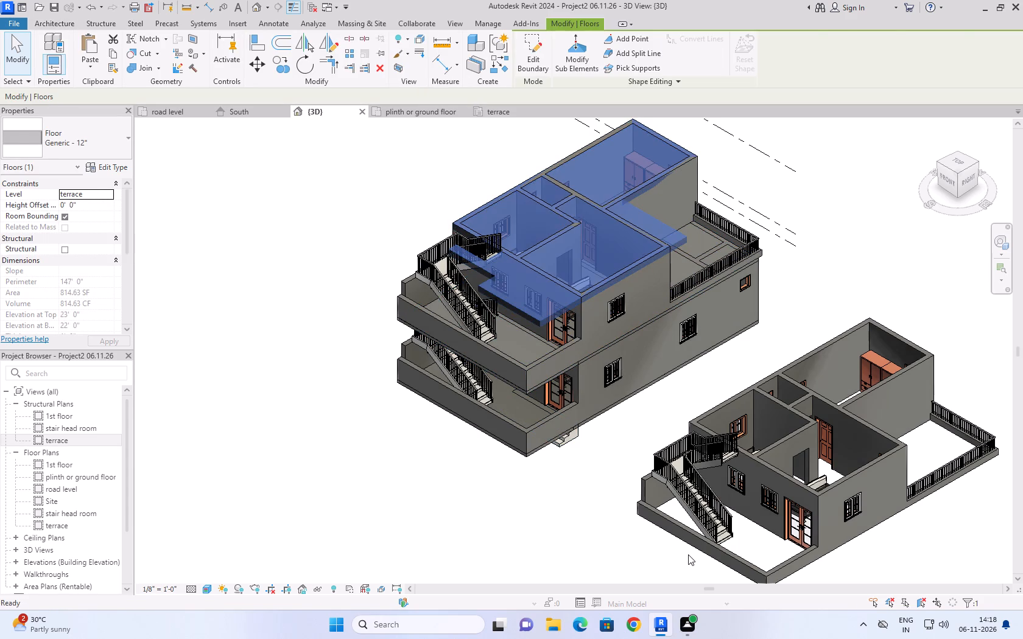
pyautogui.click(370, 463)
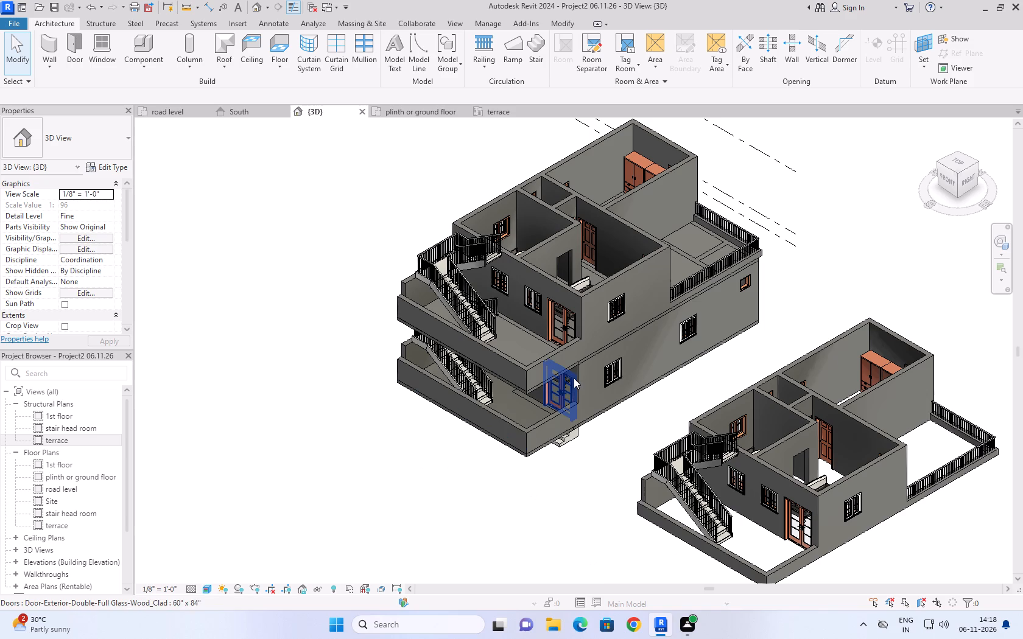
# Copy the 1st floor's slab 6" and paste it aligned to the terrace level.
pyautogui.click(577, 364)
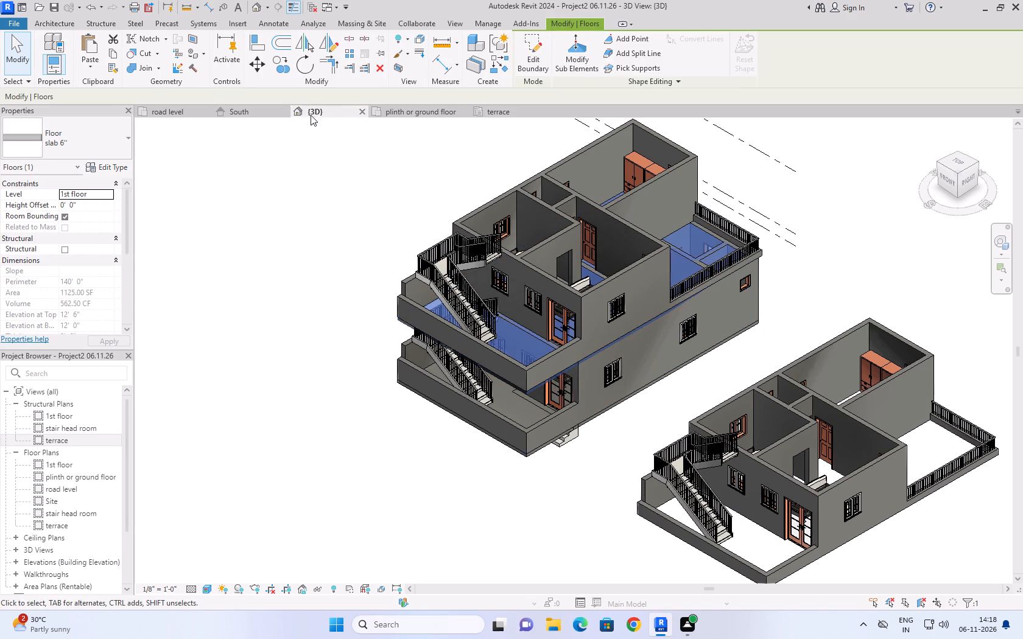
pyautogui.click(111, 54)
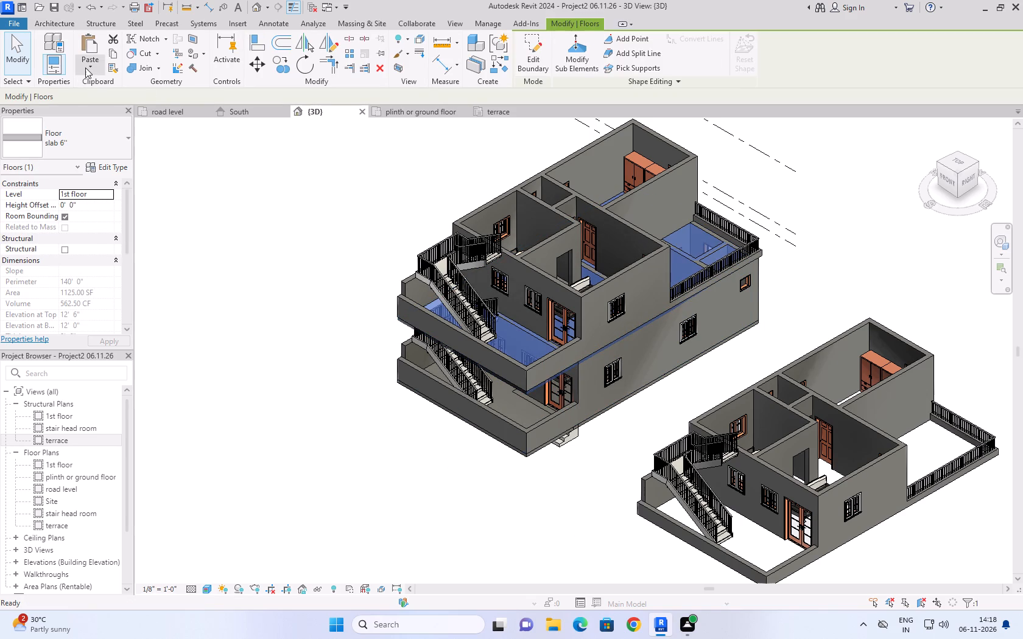
pyautogui.click(85, 68)
pyautogui.click(131, 106)
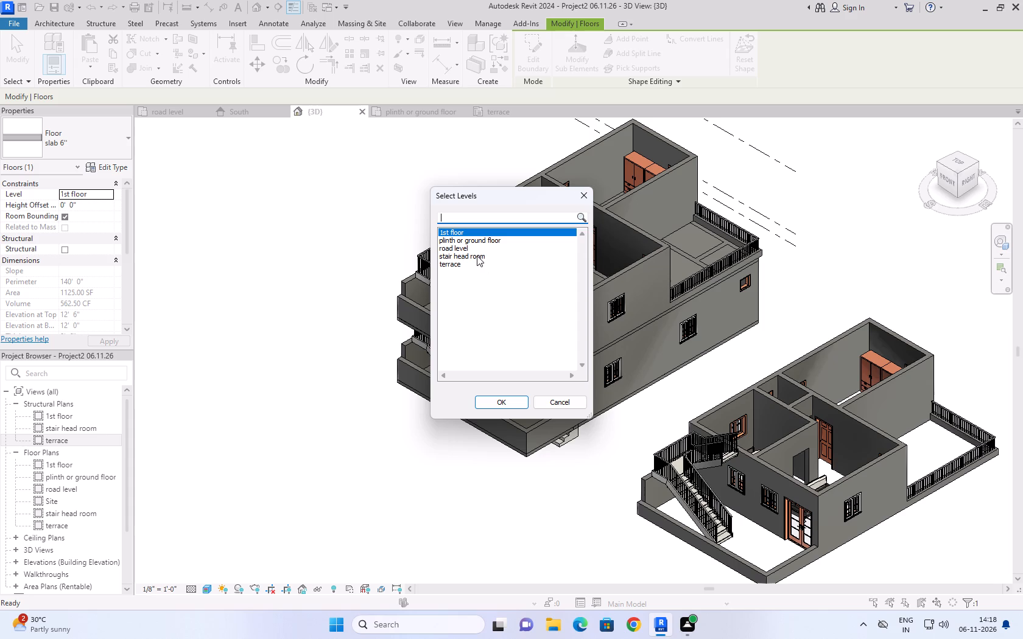
pyautogui.click(462, 261)
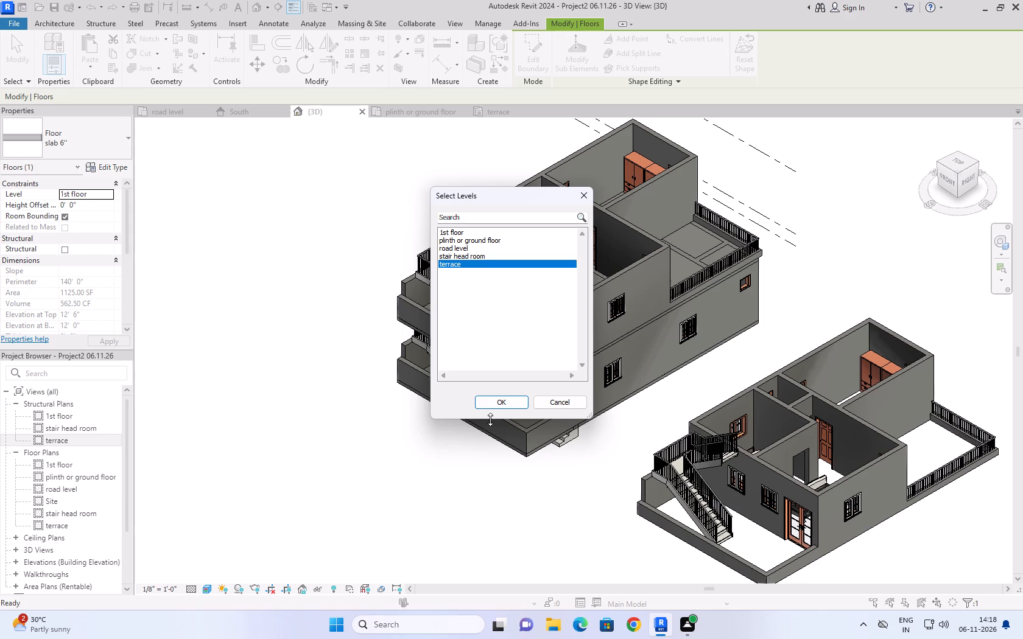
pyautogui.click(507, 399)
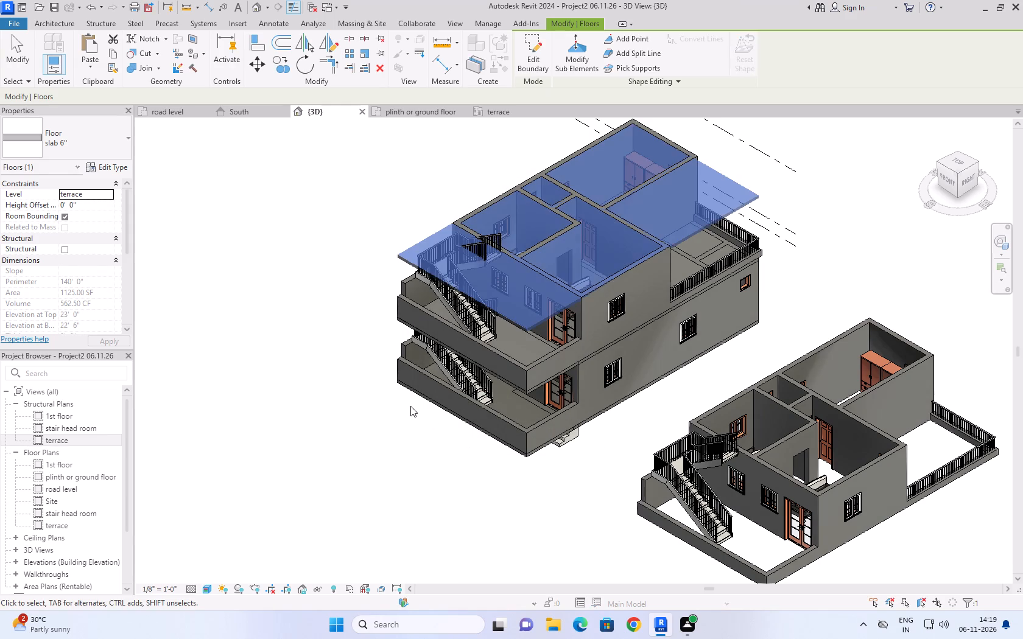
pyautogui.click(404, 403)
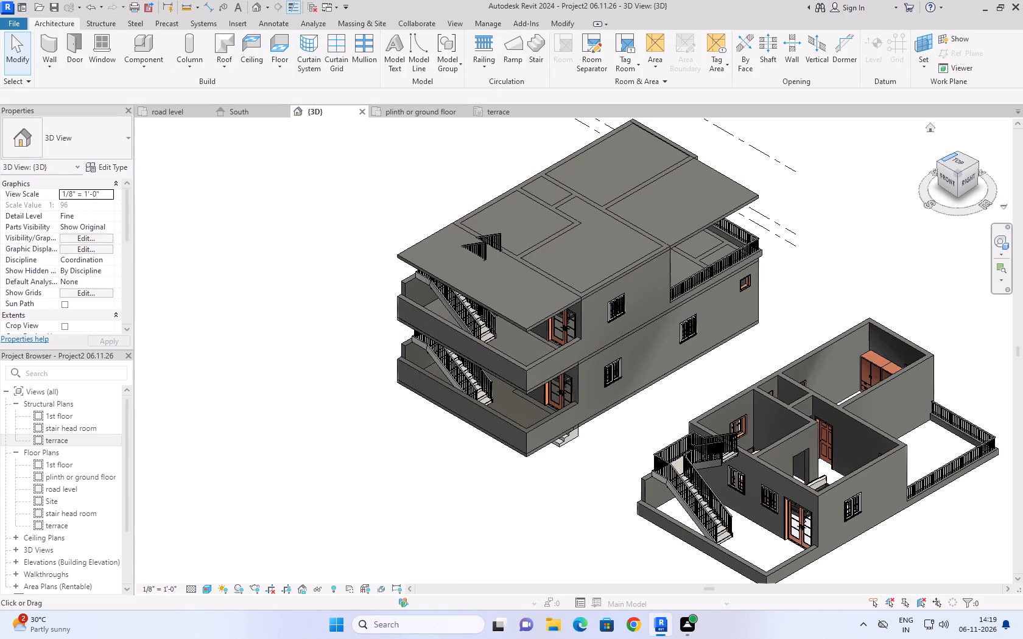
# Select the 6" slab on the terrace level and open its boundary for editing in a top view.
pyautogui.click(927, 131)
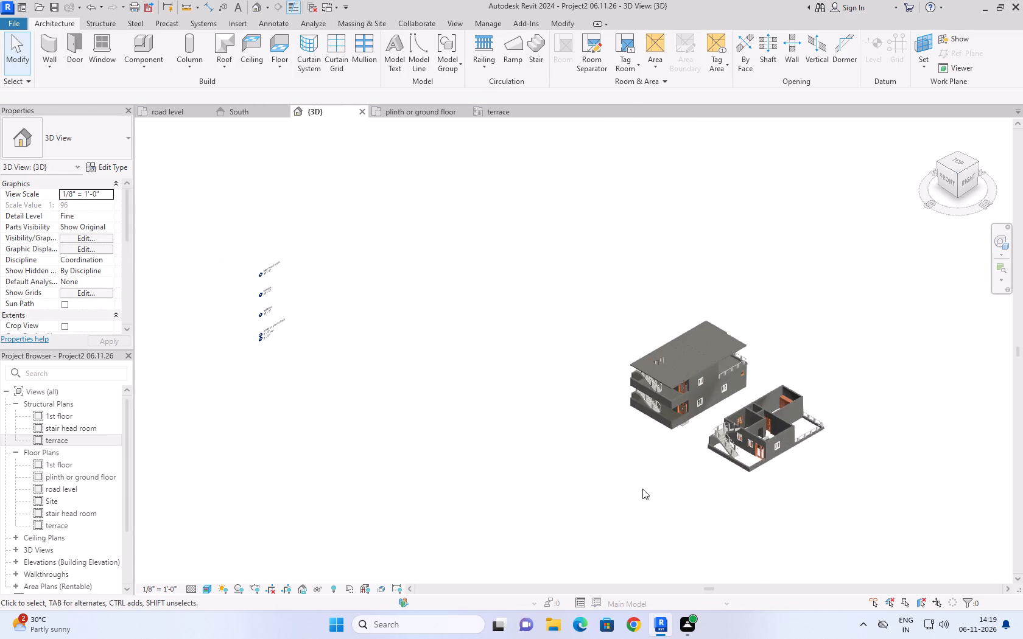
pyautogui.moveTo(854, 481); pyautogui.dragTo(648, 477, button='middle')
pyautogui.scroll(2, 554, 416)
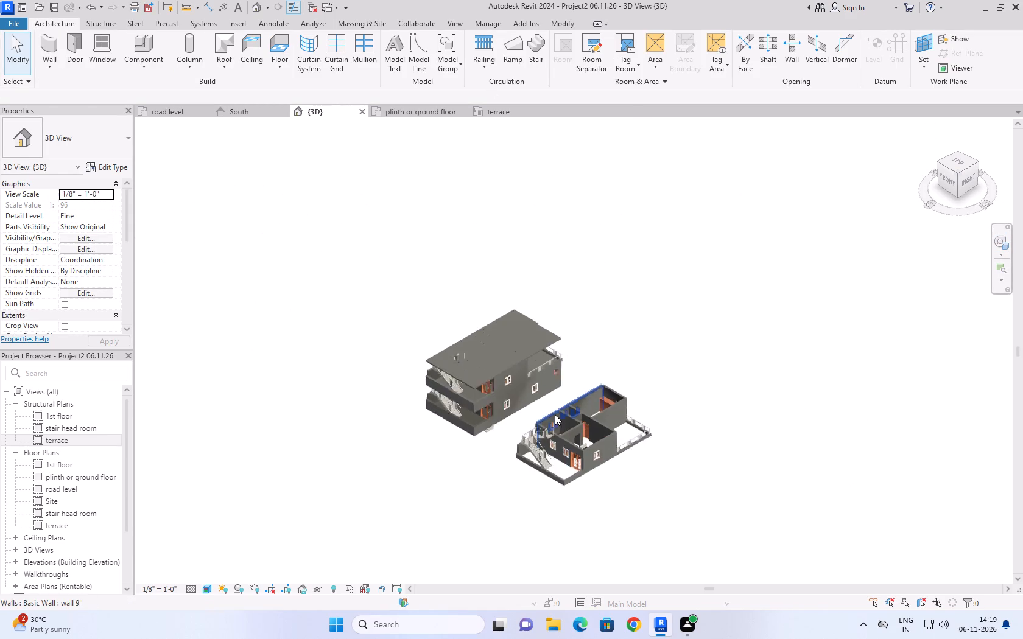
pyautogui.scroll(2, 555, 414)
pyautogui.scroll(3, 642, 341)
pyautogui.scroll(-2, 729, 260)
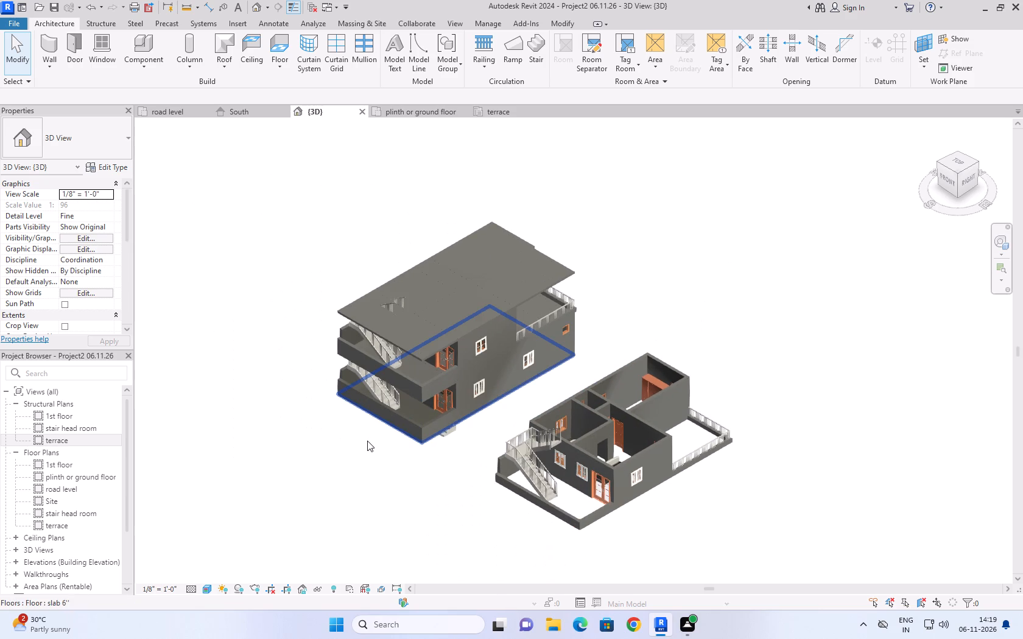
pyautogui.click(466, 333)
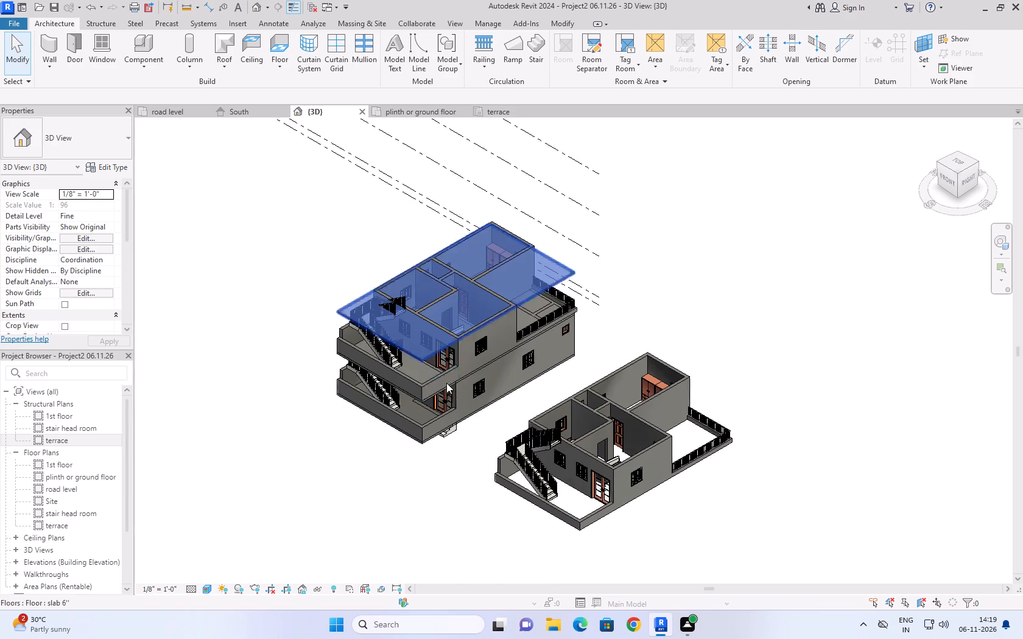
pyautogui.click(931, 126)
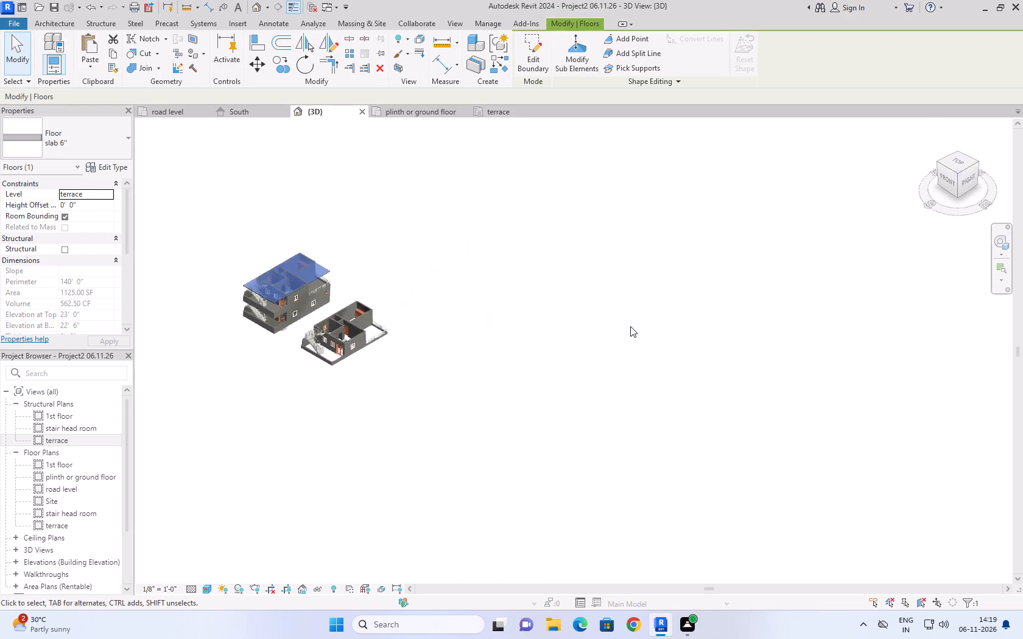
pyautogui.click(955, 159)
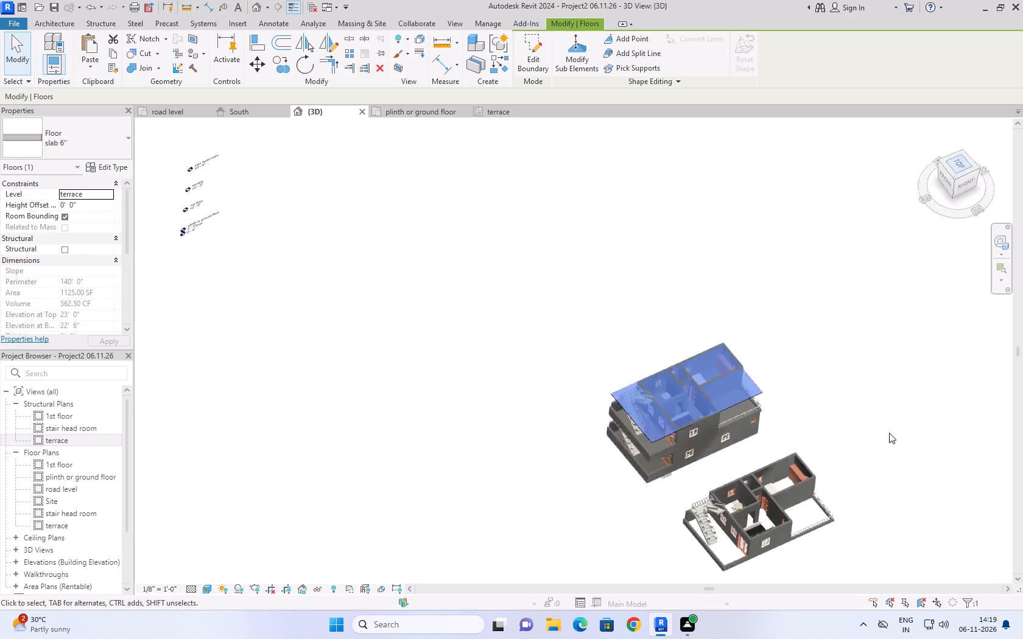
pyautogui.scroll(2, 576, 488)
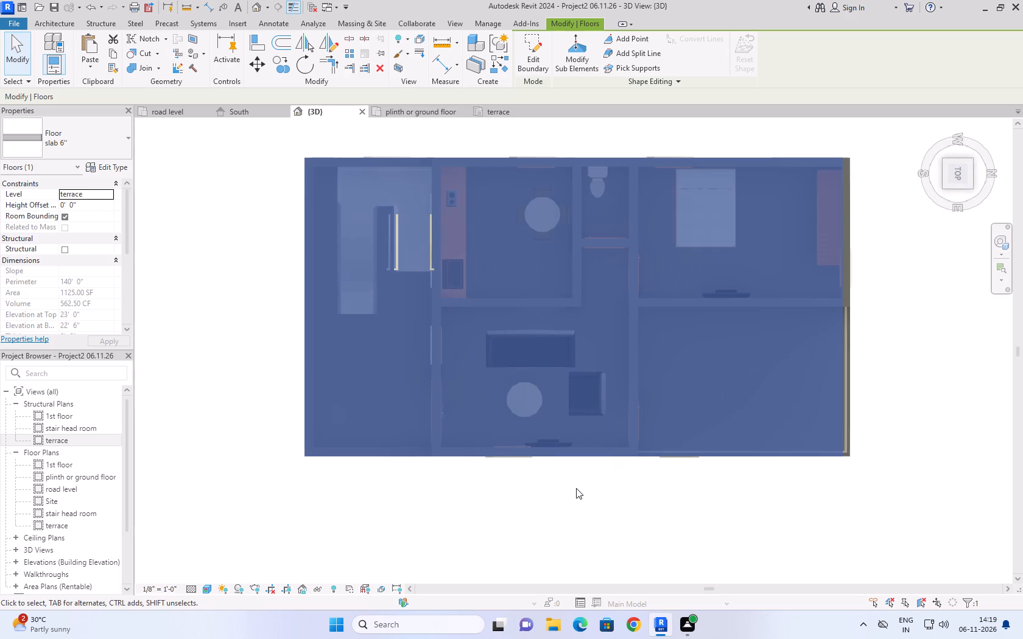
pyautogui.scroll(-1, 535, 496)
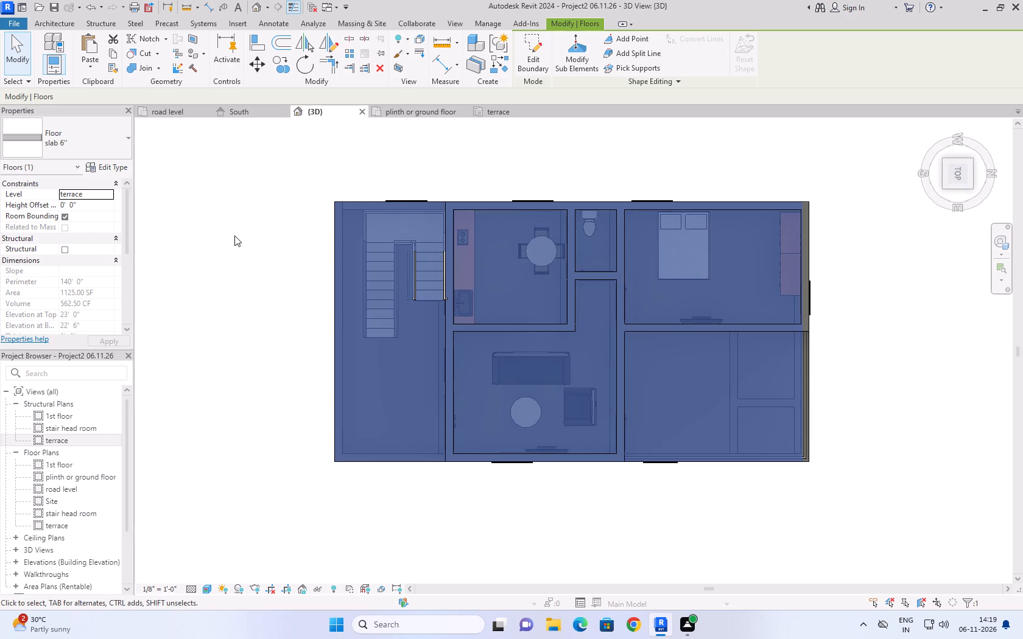
pyautogui.click(539, 60)
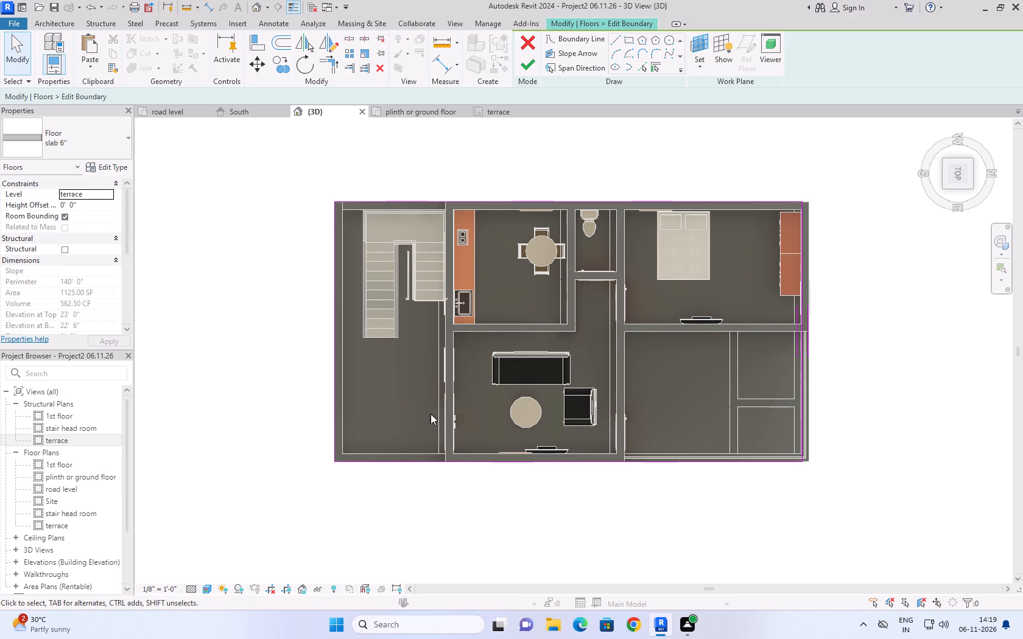
# Draw a closed L-shaped opening around the stair flights and landing, about 7'-11" wide and 12'-3" long.
pyautogui.click(616, 35)
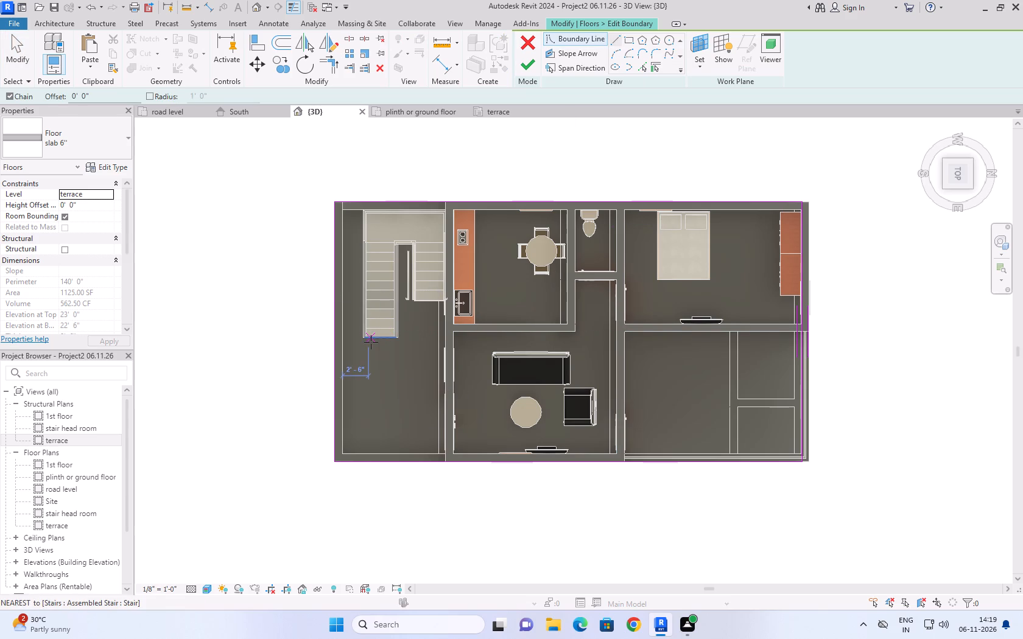
pyautogui.click(362, 209)
pyautogui.click(445, 210)
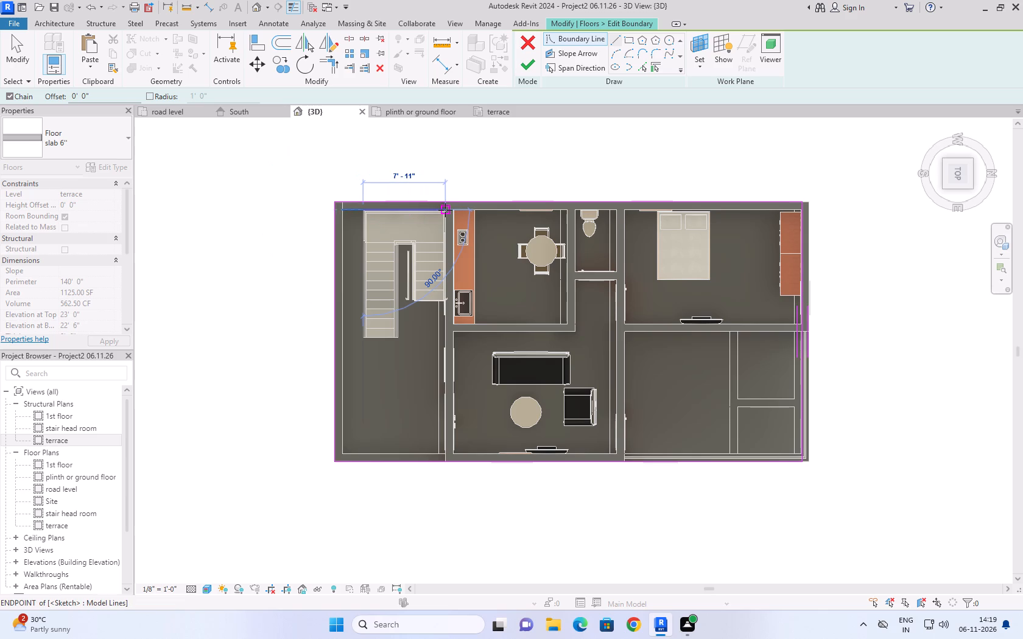
pyautogui.click(446, 301)
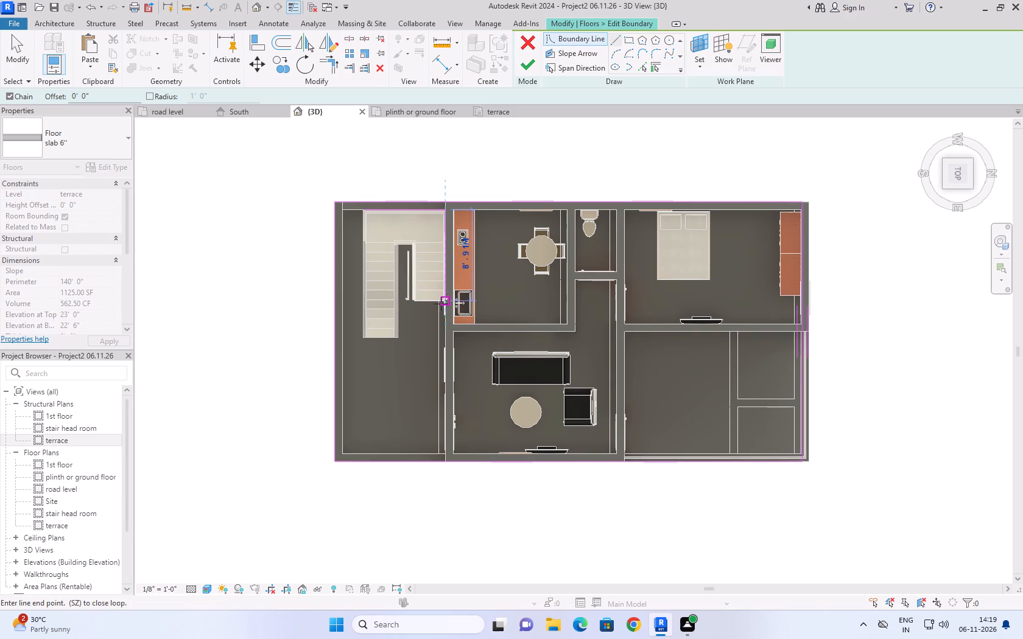
pyautogui.click(396, 301)
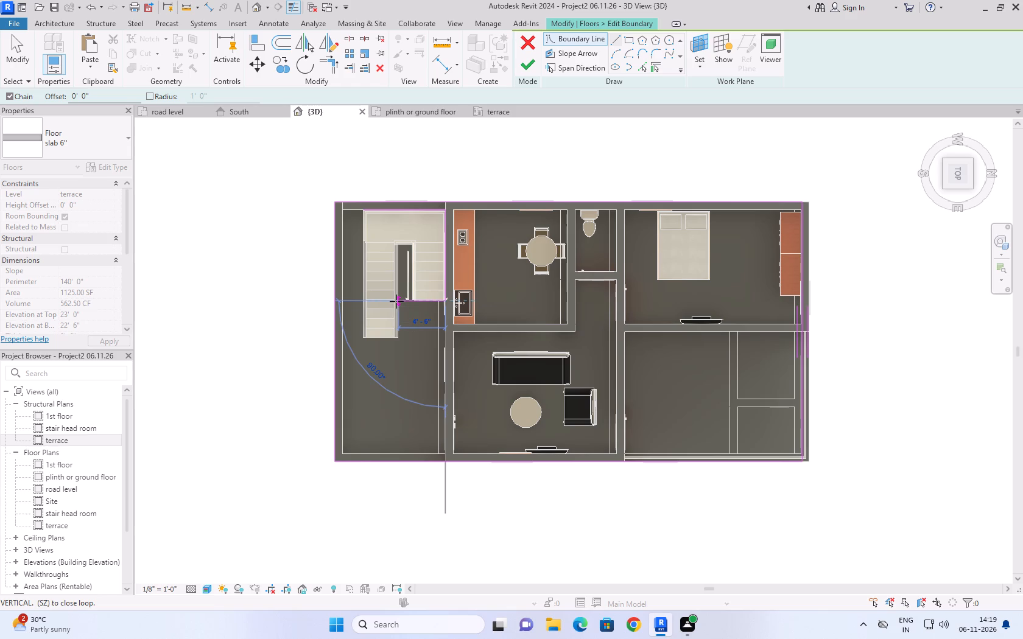
pyautogui.click(398, 337)
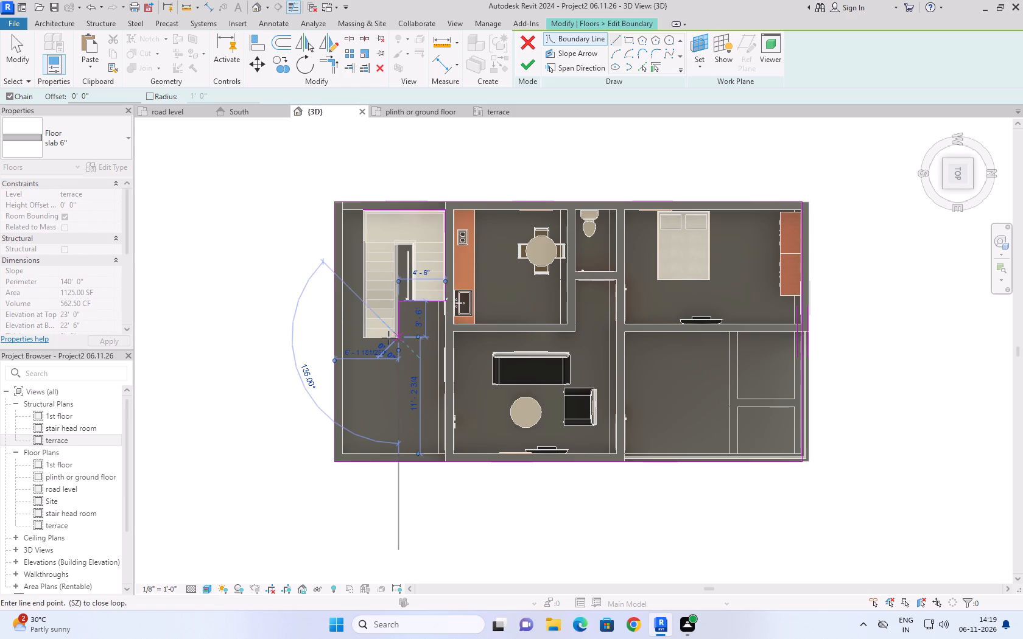
pyautogui.click(364, 335)
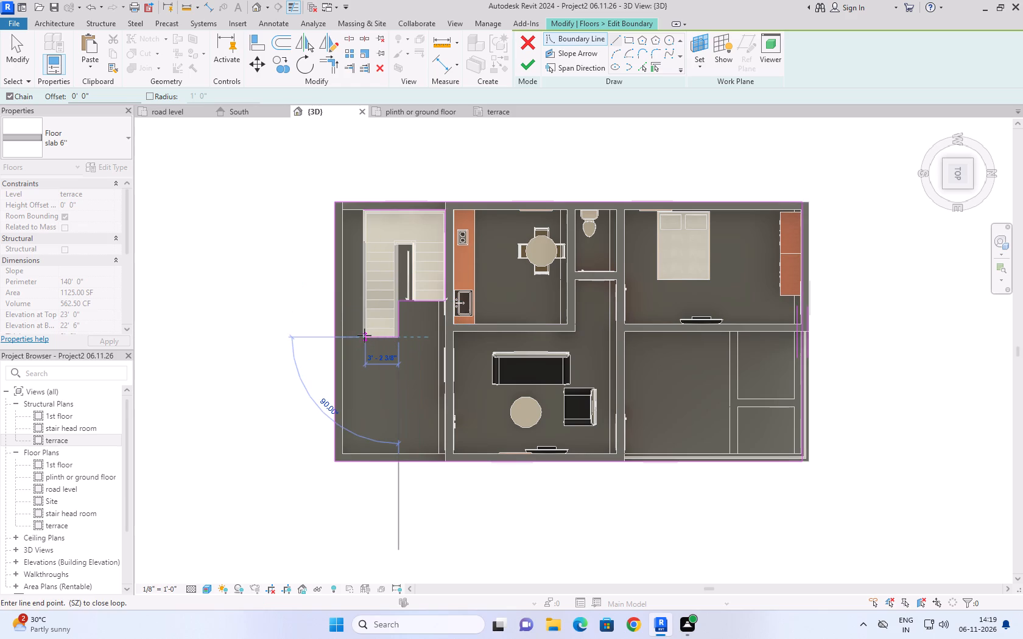
pyautogui.click(365, 212)
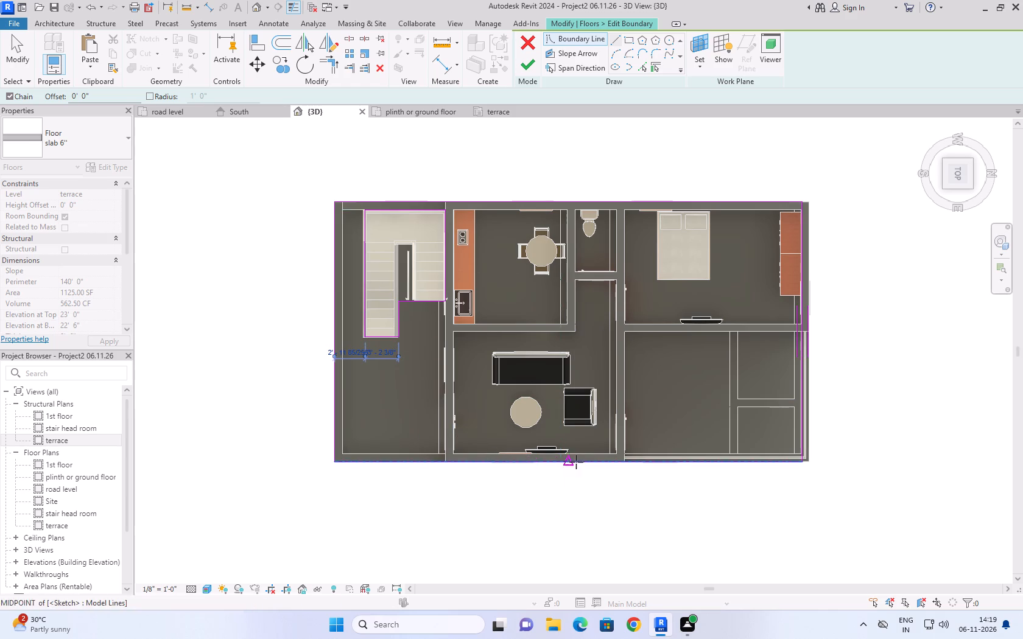
# Draw boundary lines around the open rear area, about 17' along the bedroom wall and 12'-6" along the living room wall.
pyautogui.scroll(5, 806, 331)
pyautogui.click(797, 332)
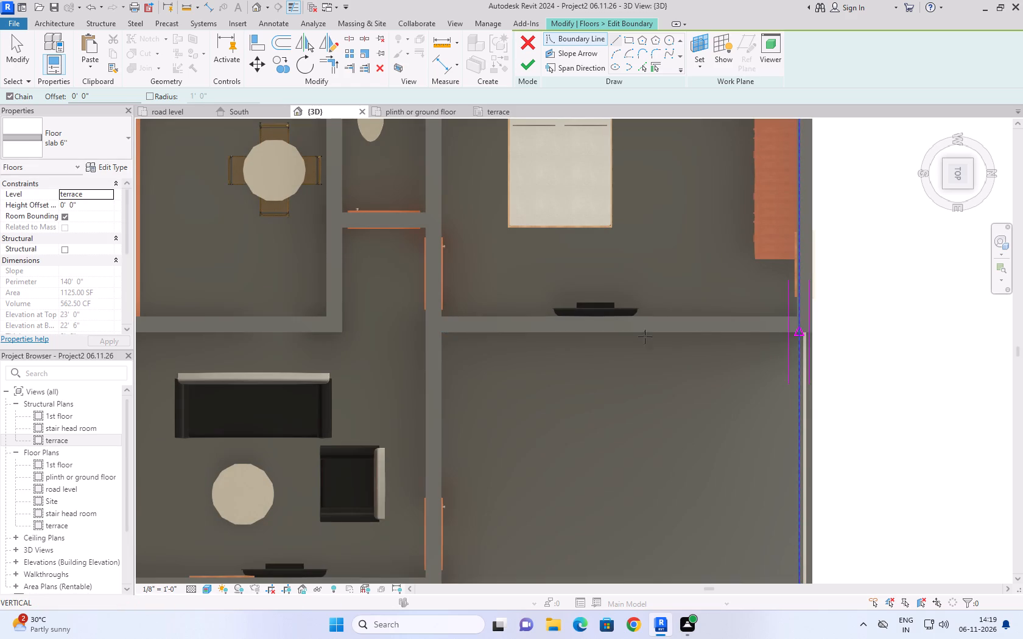
pyautogui.click(441, 329)
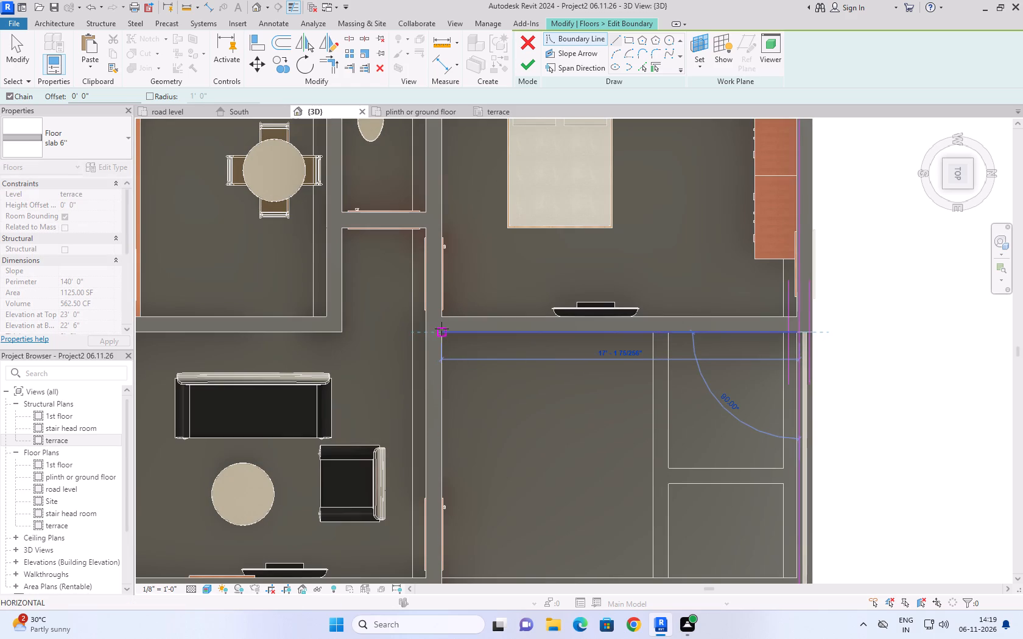
pyautogui.scroll(-9, 447, 327)
pyautogui.scroll(2, 451, 450)
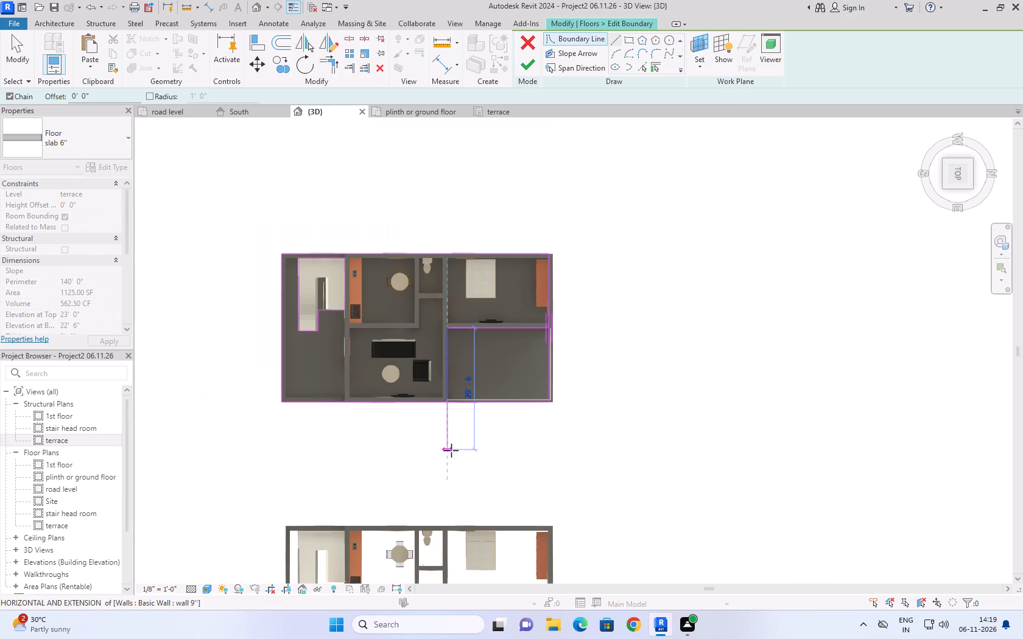
pyautogui.scroll(8, 451, 450)
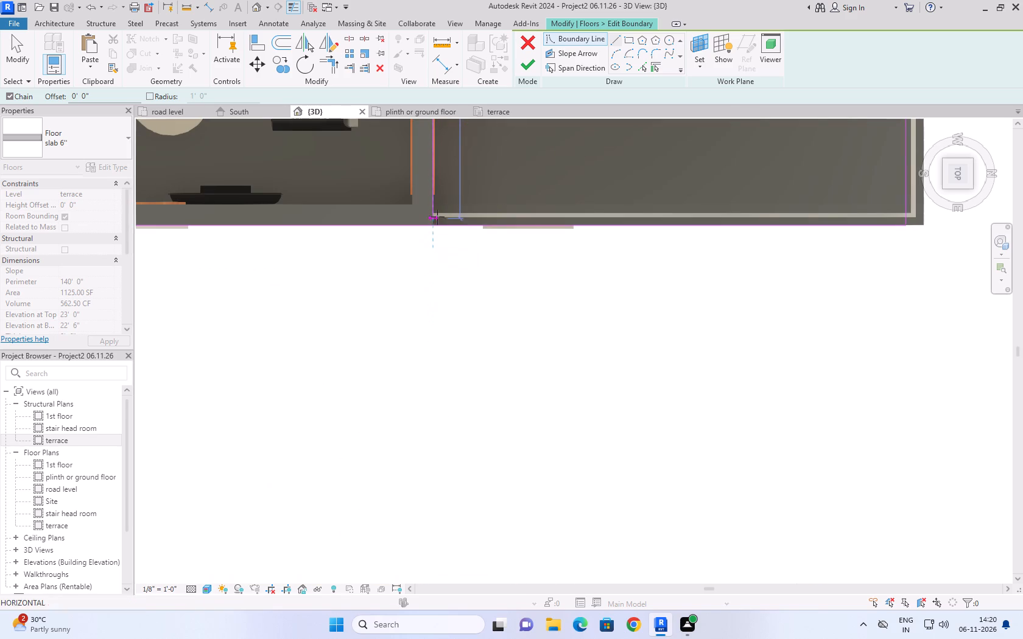
pyautogui.scroll(-8, 437, 214)
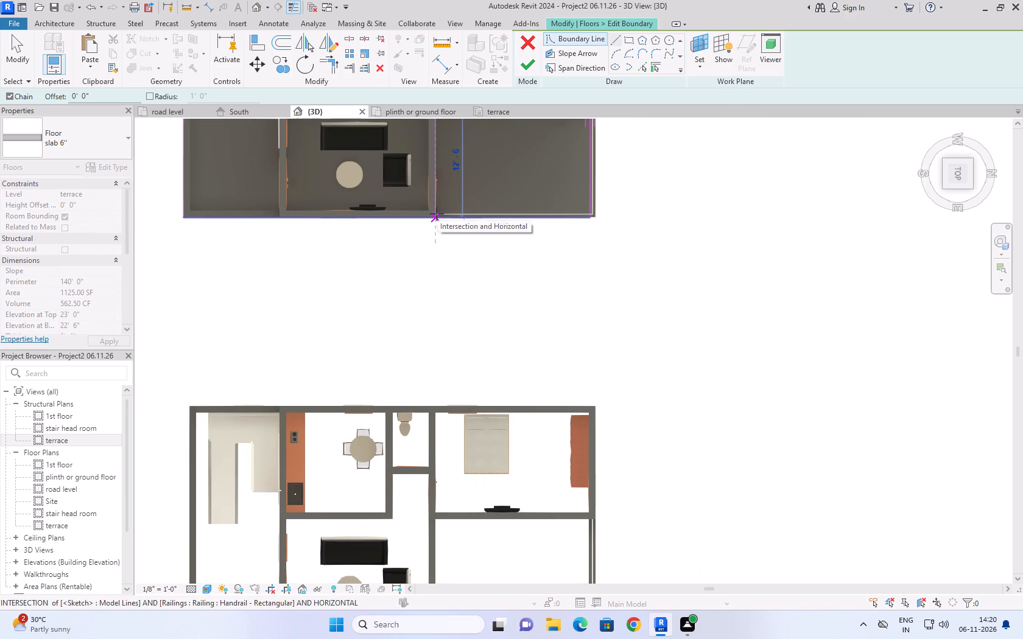
pyautogui.scroll(7, 435, 249)
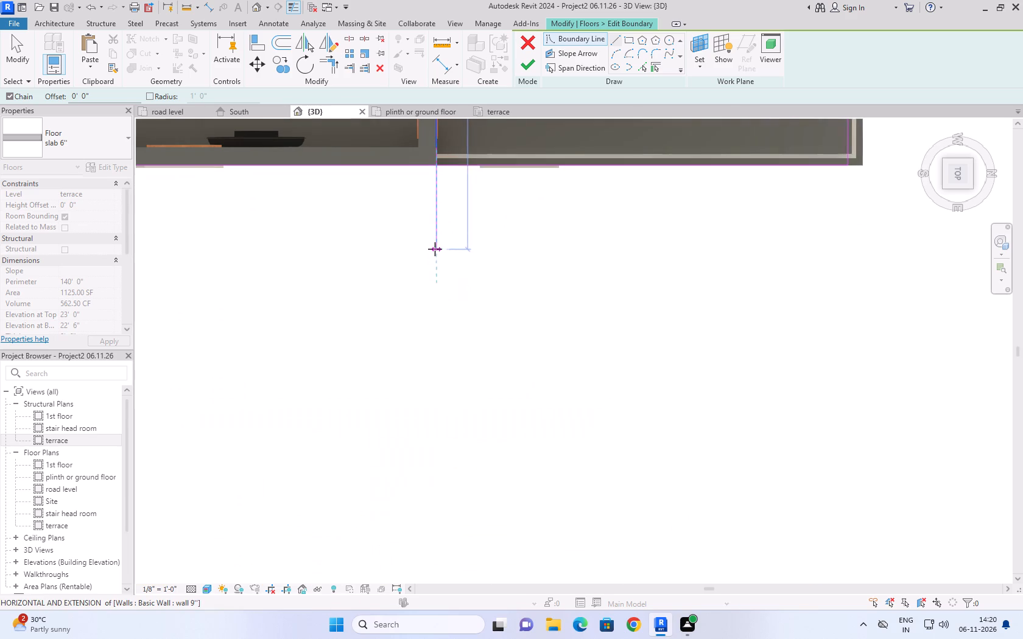
pyautogui.click(437, 165)
pyautogui.scroll(-1, 454, 202)
pyautogui.moveTo(460, 214); pyautogui.dragTo(345, 425, button='middle')
pyautogui.scroll(-2, 345, 425)
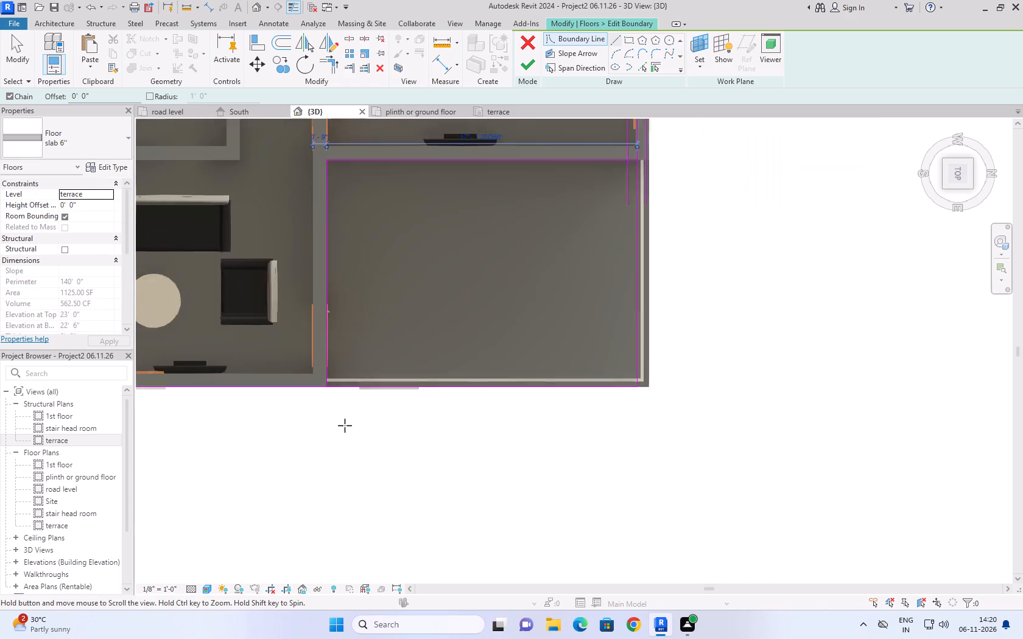
pyautogui.scroll(-4, 345, 425)
pyautogui.scroll(-3, 568, 428)
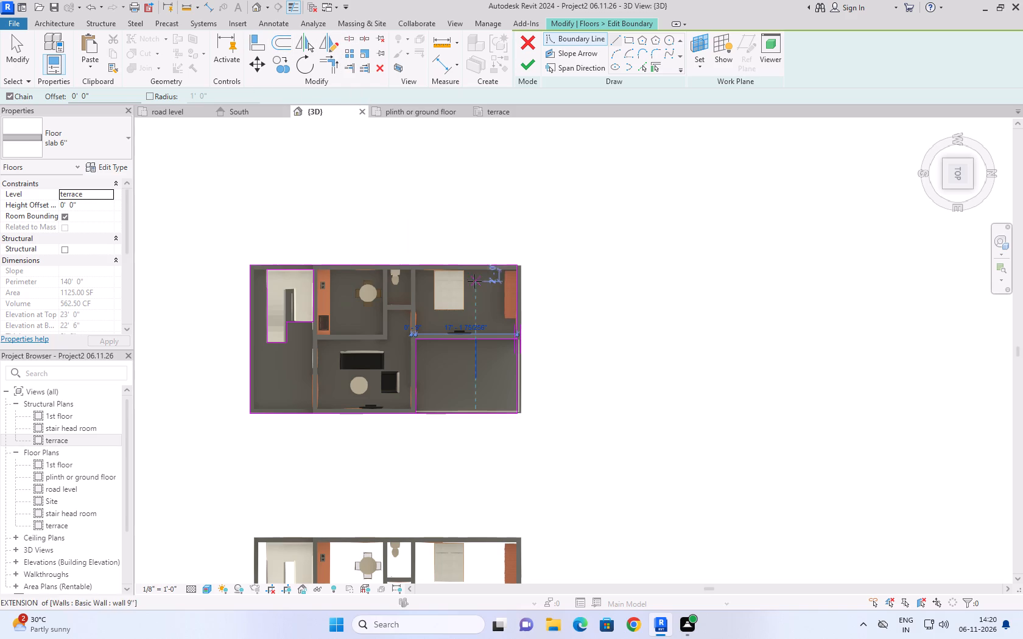
# Trim the slab's outer boundary to the new bedroom and living room wall lines, cutting out the open rear corner.
pyautogui.click(325, 59)
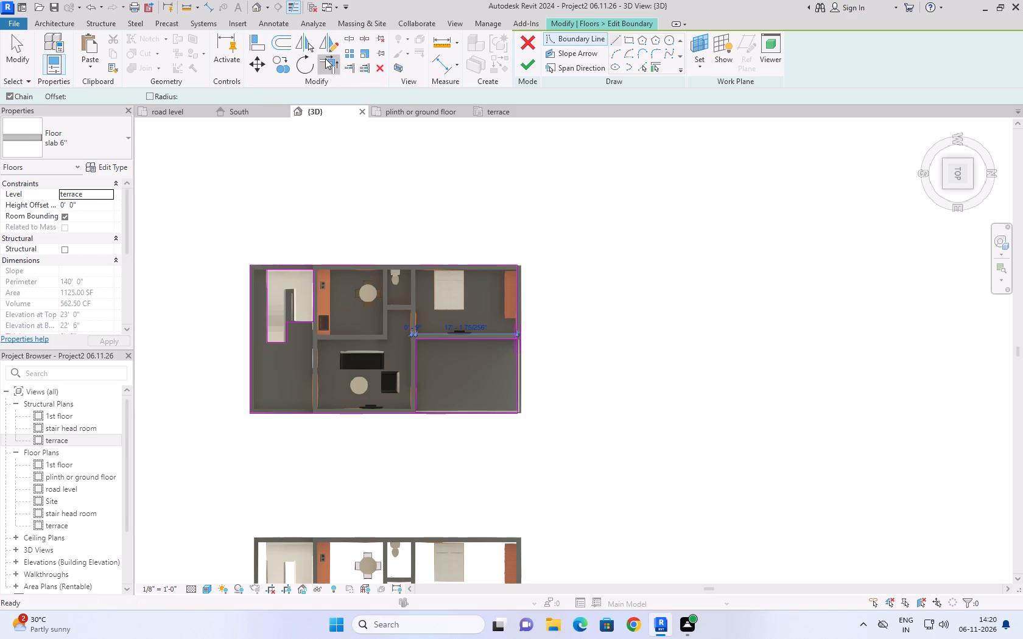
pyautogui.scroll(4, 471, 425)
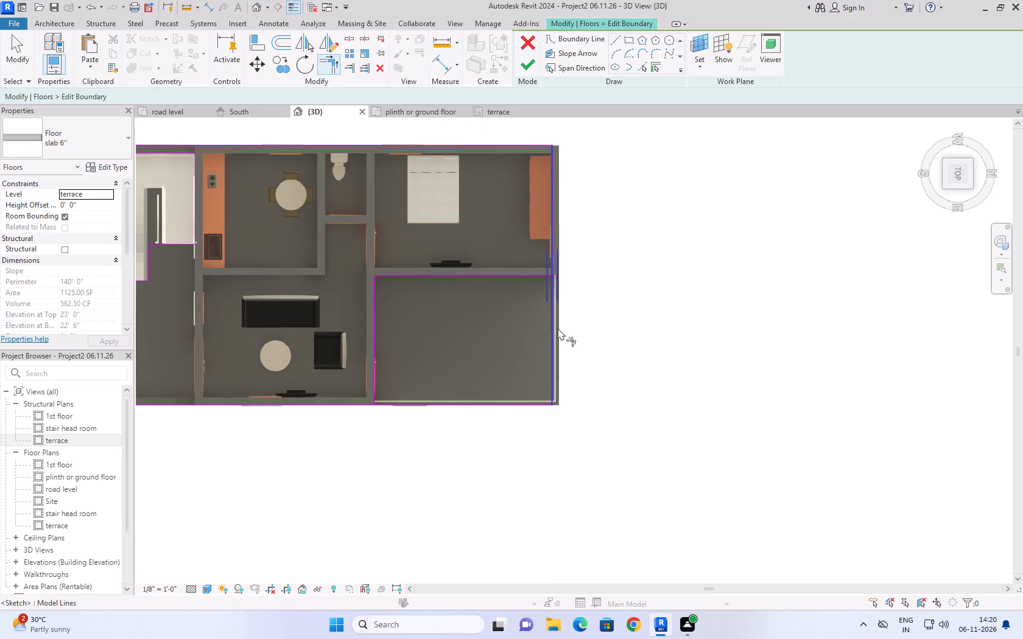
pyautogui.click(552, 212)
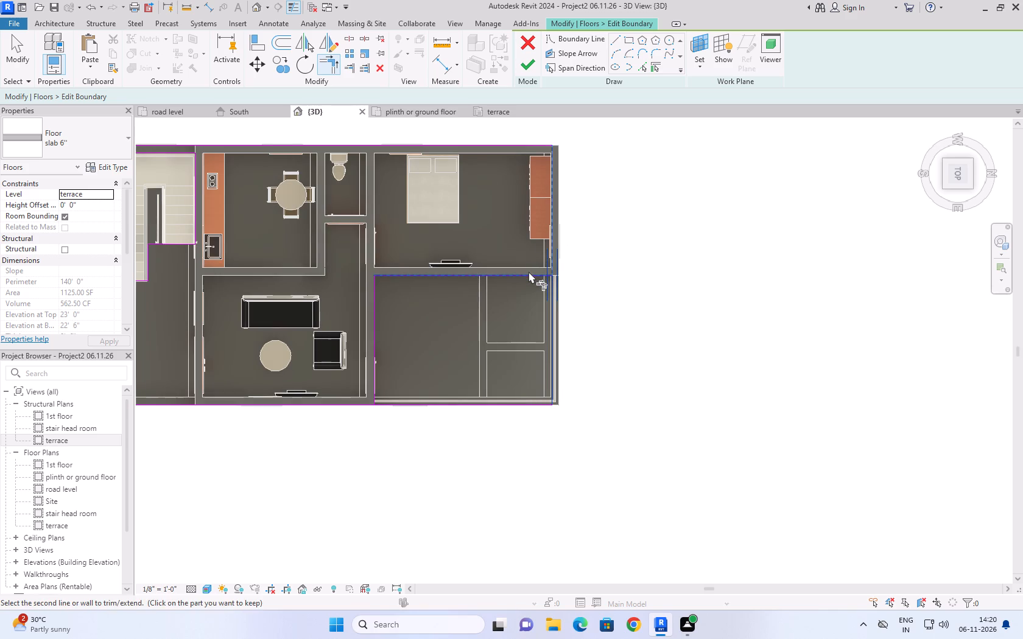
pyautogui.click(529, 273)
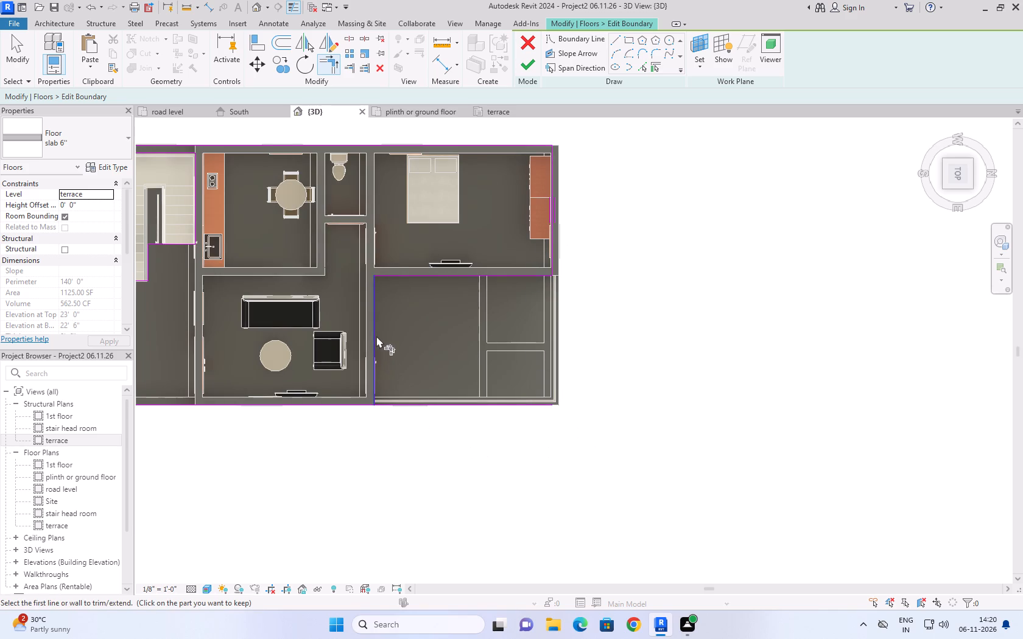
pyautogui.click(374, 333)
pyautogui.click(365, 402)
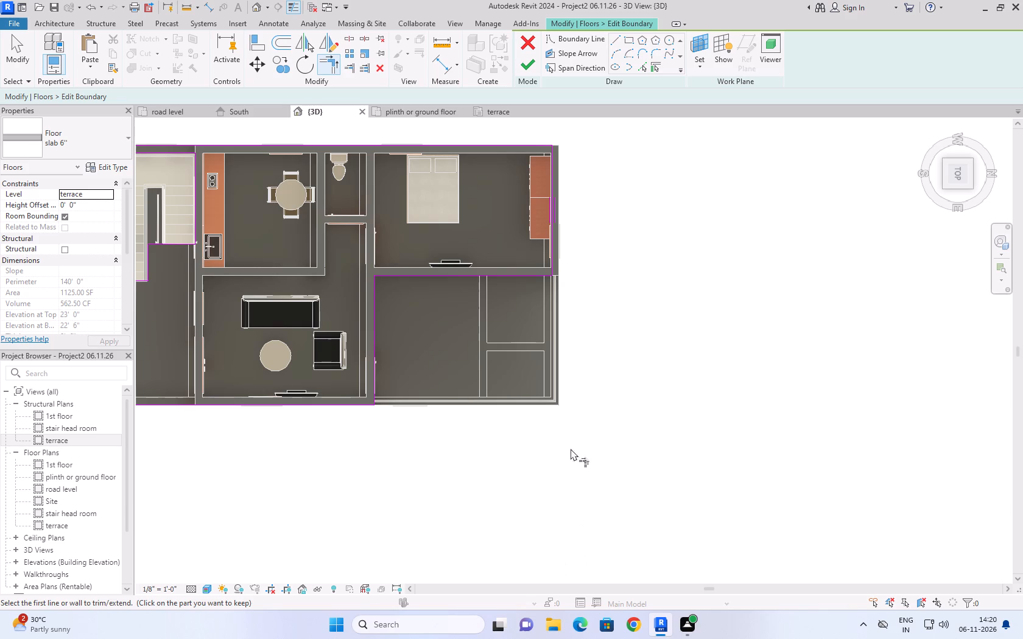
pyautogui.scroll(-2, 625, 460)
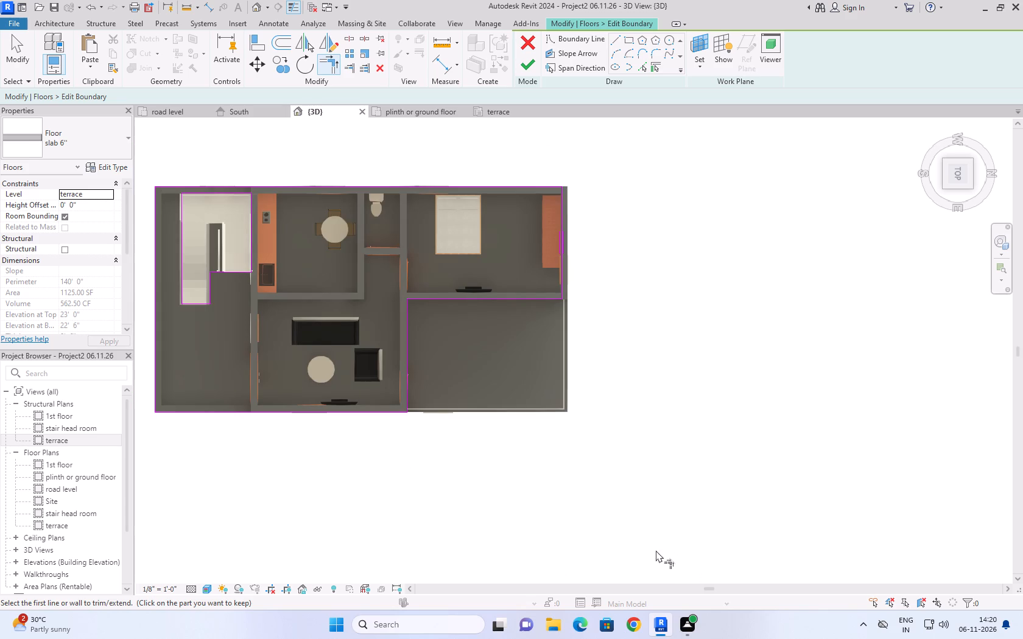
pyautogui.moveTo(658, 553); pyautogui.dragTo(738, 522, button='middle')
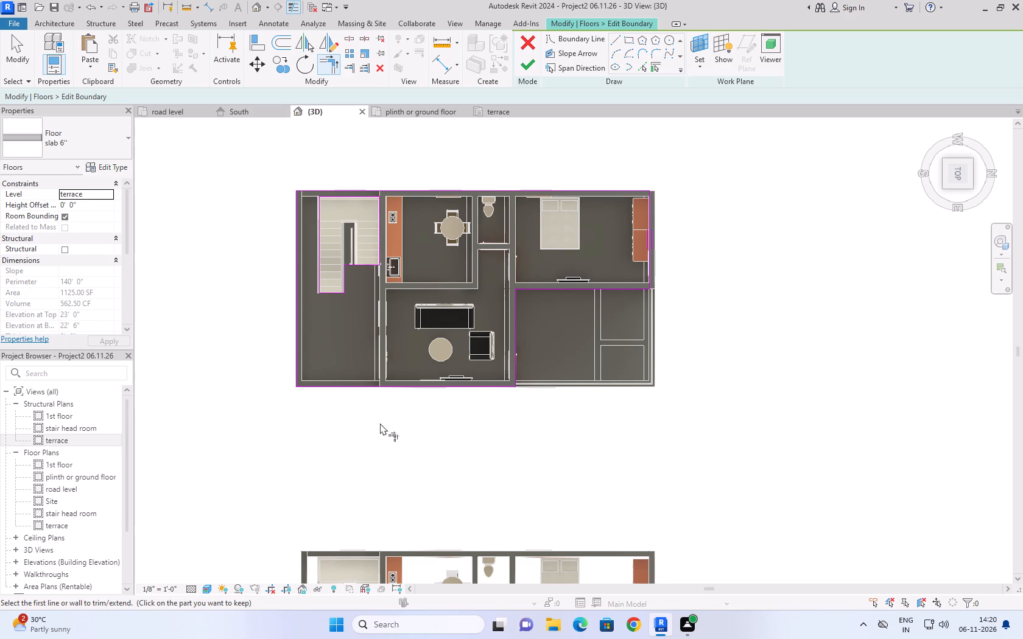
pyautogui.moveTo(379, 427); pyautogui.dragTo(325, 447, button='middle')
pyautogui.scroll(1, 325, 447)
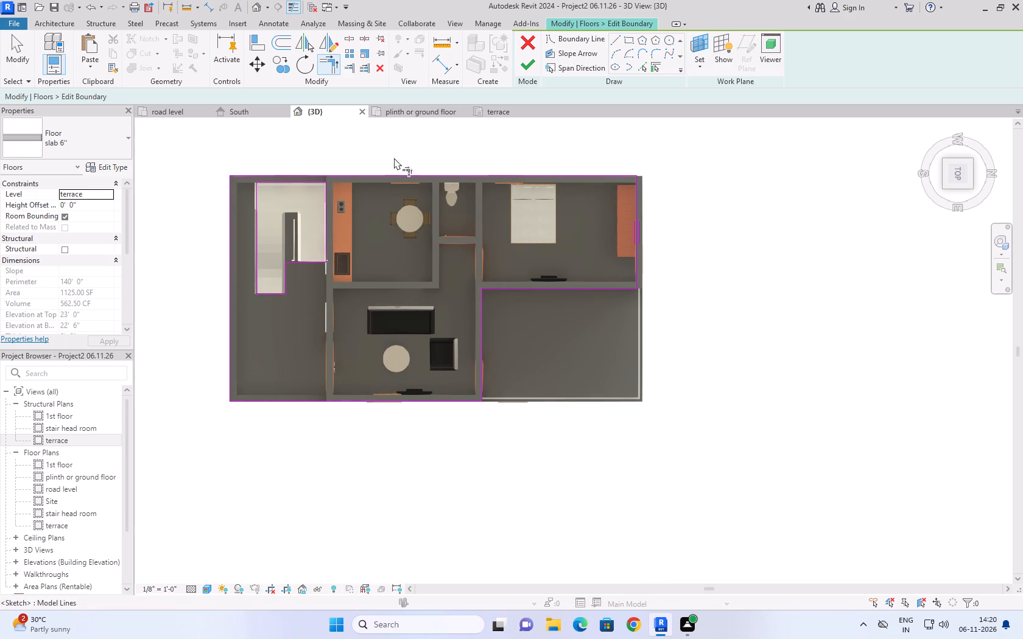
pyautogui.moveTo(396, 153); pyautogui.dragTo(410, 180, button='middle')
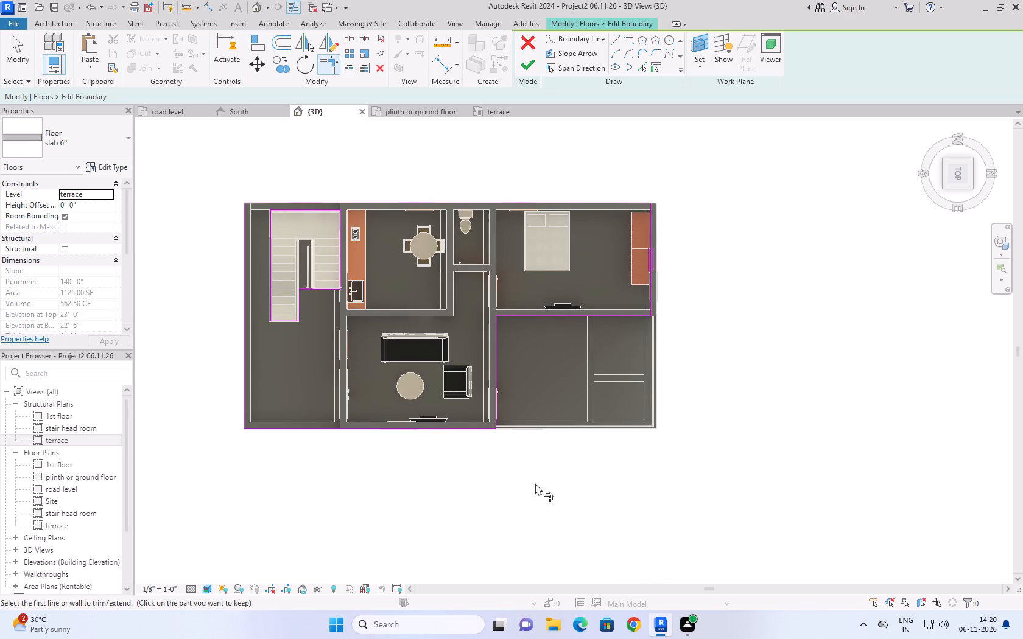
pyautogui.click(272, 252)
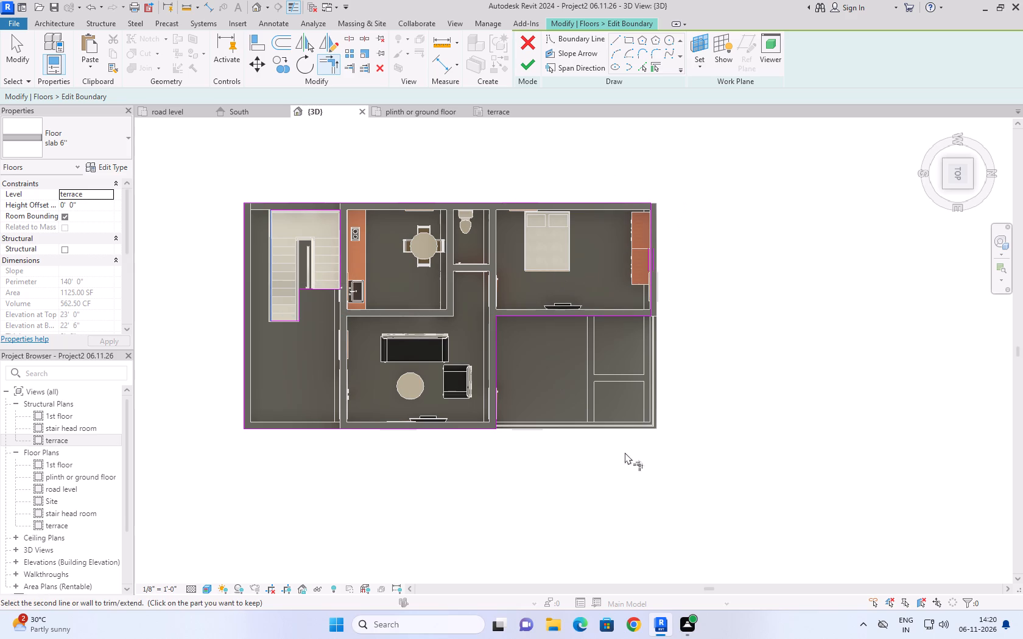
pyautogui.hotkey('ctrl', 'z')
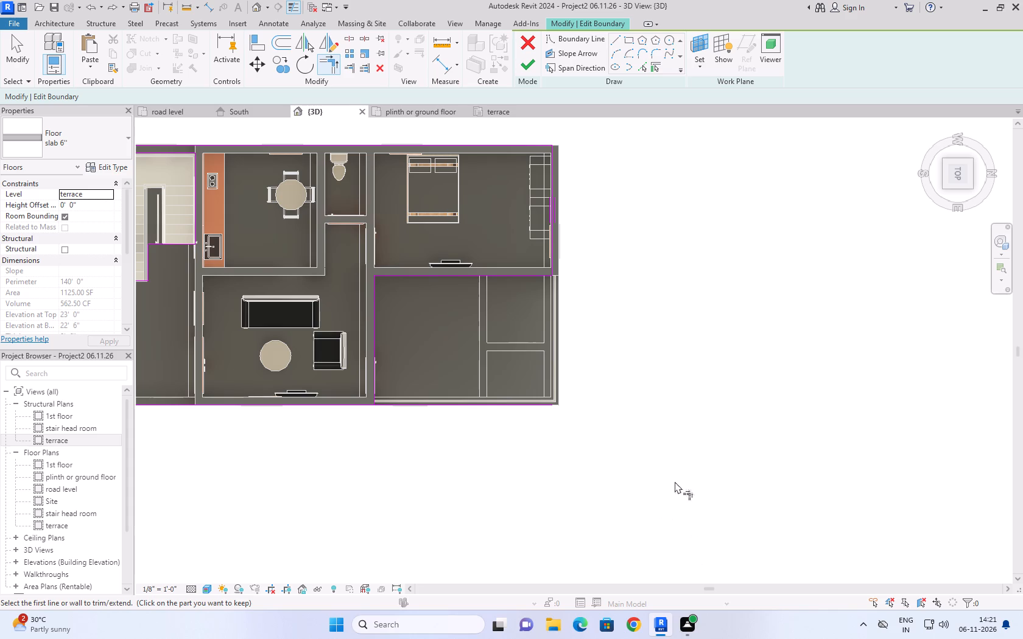
# Trim the terrace slab's long side boundary line beside the living room back to the new living room wall line.
pyautogui.scroll(-2, 803, 415)
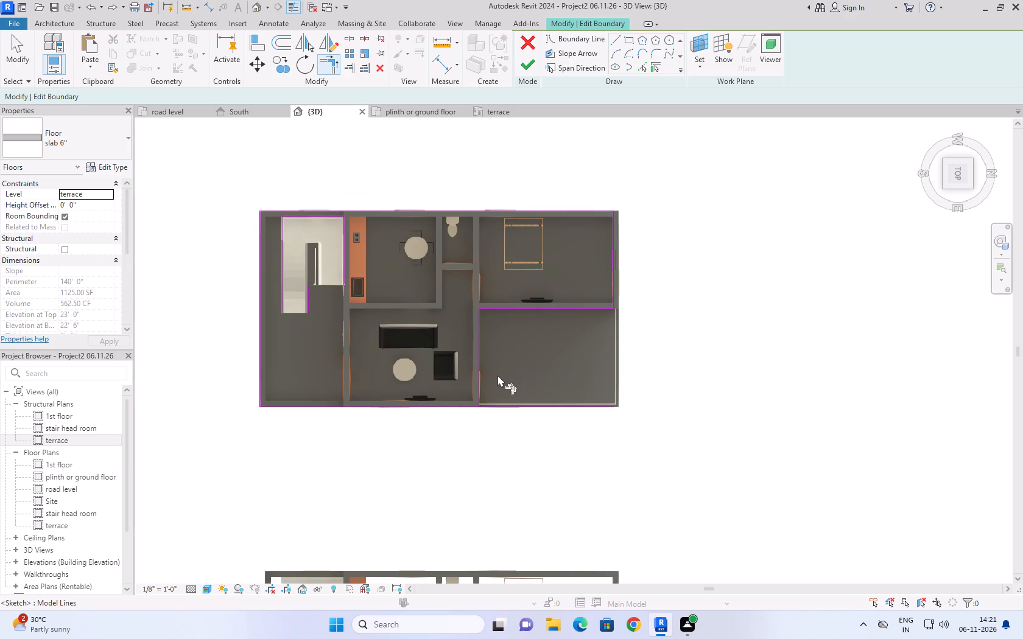
pyautogui.click(462, 406)
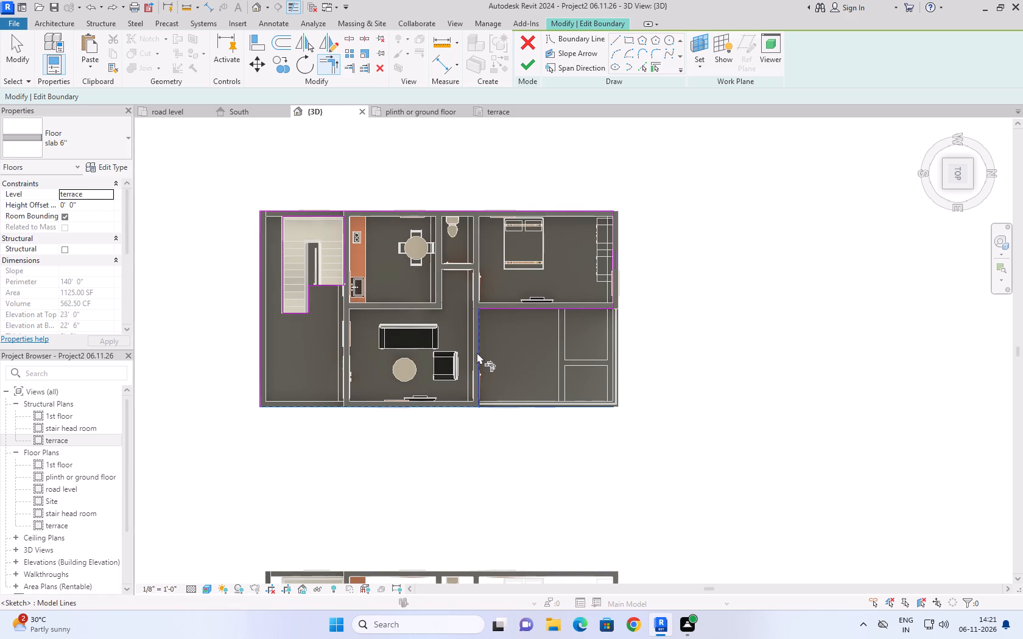
pyautogui.click(478, 349)
pyautogui.scroll(-3, 533, 505)
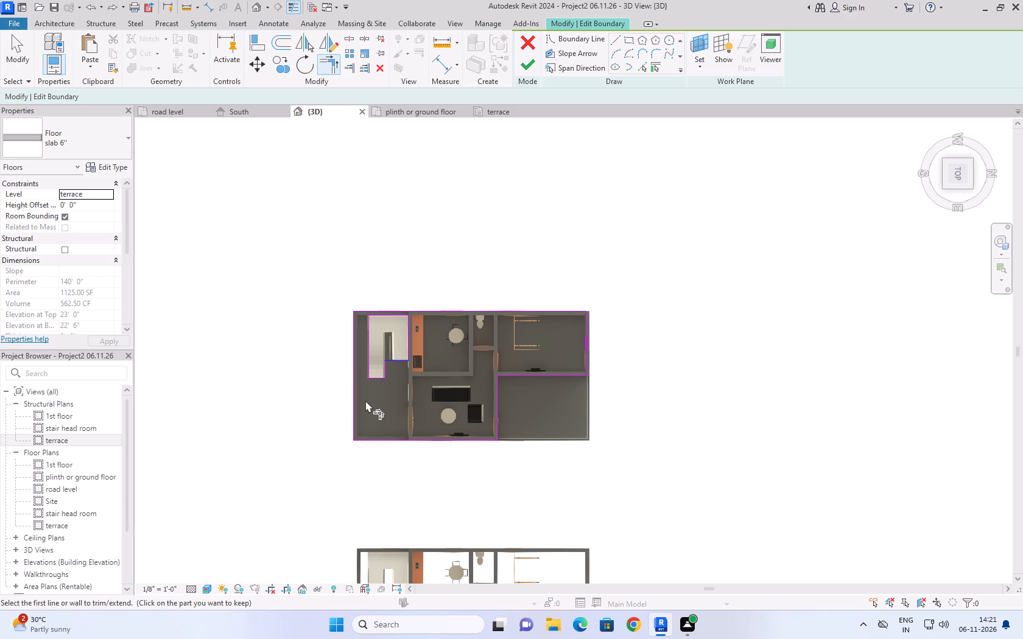
pyautogui.scroll(3, 390, 316)
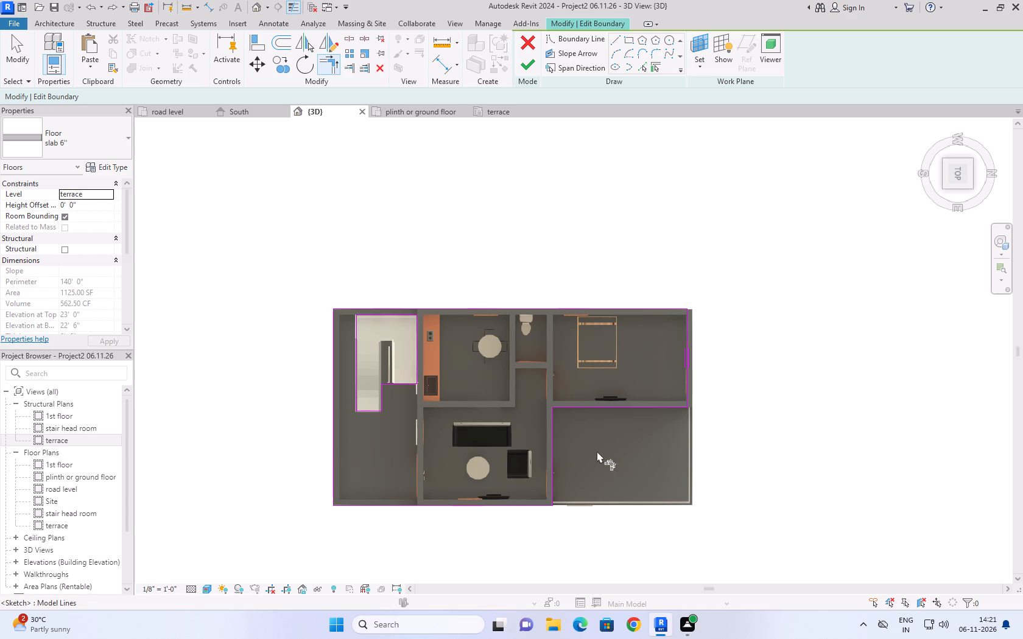
# Finish the terrace slab's boundary edit and attach the walls below to the slab's bottom.
pyautogui.click(525, 62)
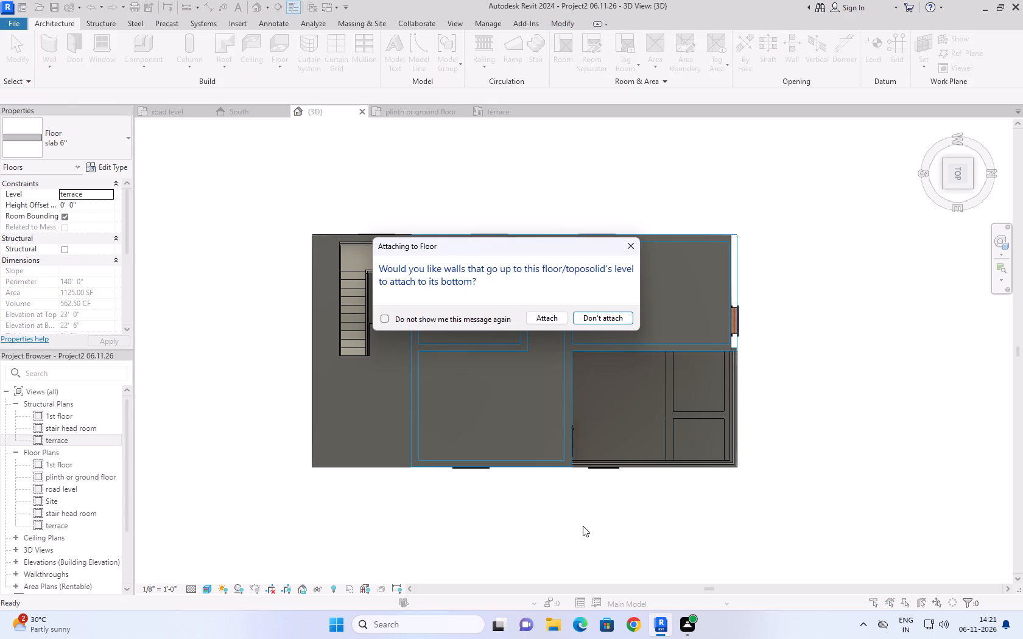
pyautogui.click(547, 318)
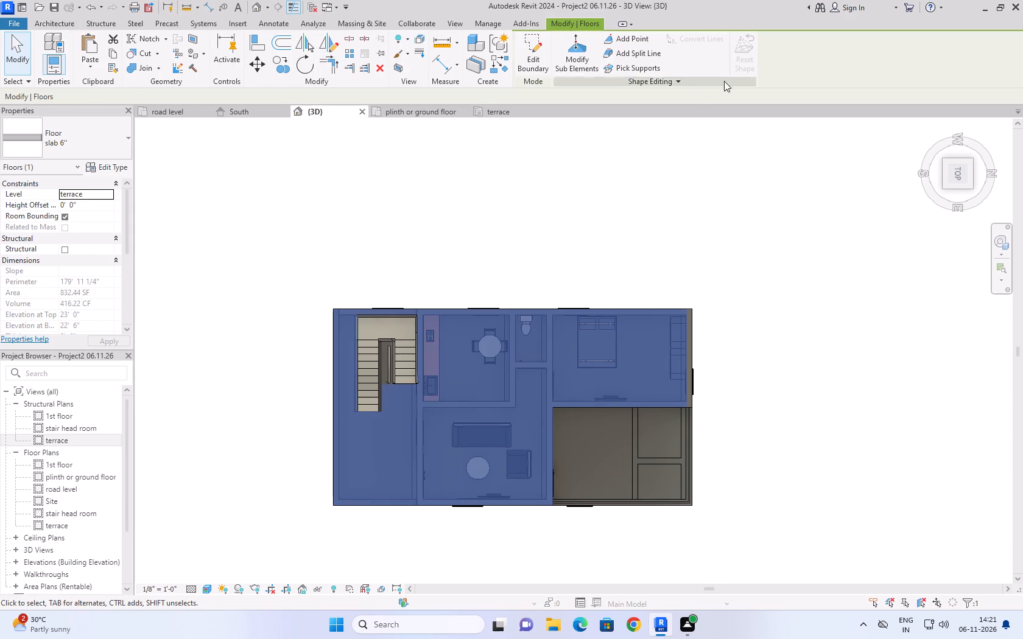
# Examine the terrace slab's stair opening and cut-out rear corner on the house in 3D from several angles.
pyautogui.click(927, 127)
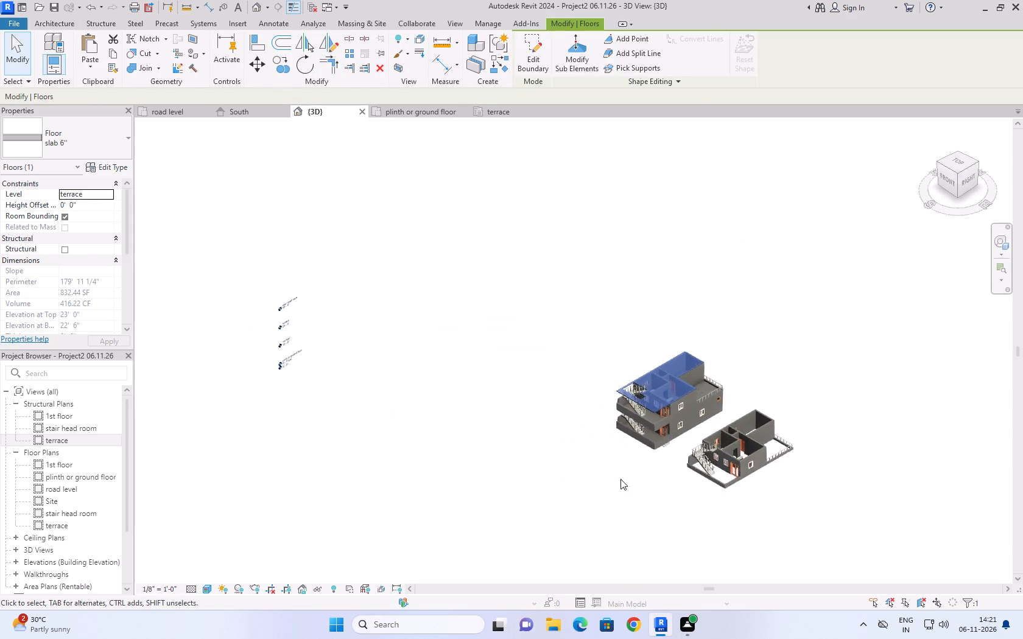
pyautogui.scroll(3, 667, 460)
pyautogui.scroll(3, 819, 350)
pyautogui.moveTo(815, 237); pyautogui.dragTo(792, 246, button='middle')
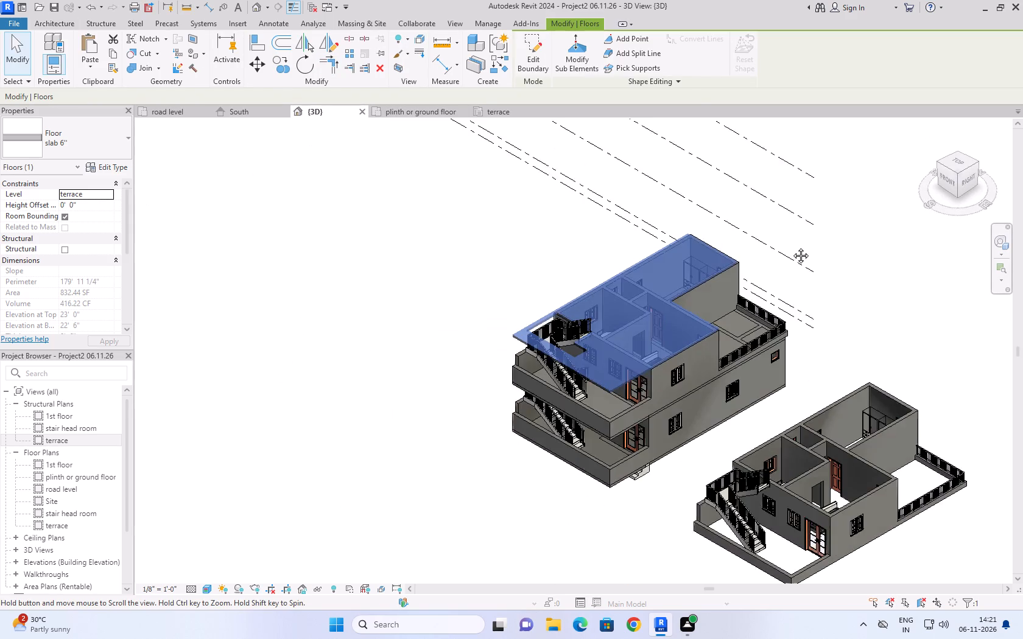
pyautogui.moveTo(792, 246); pyautogui.dragTo(661, 285, button='middle')
pyautogui.click(737, 239)
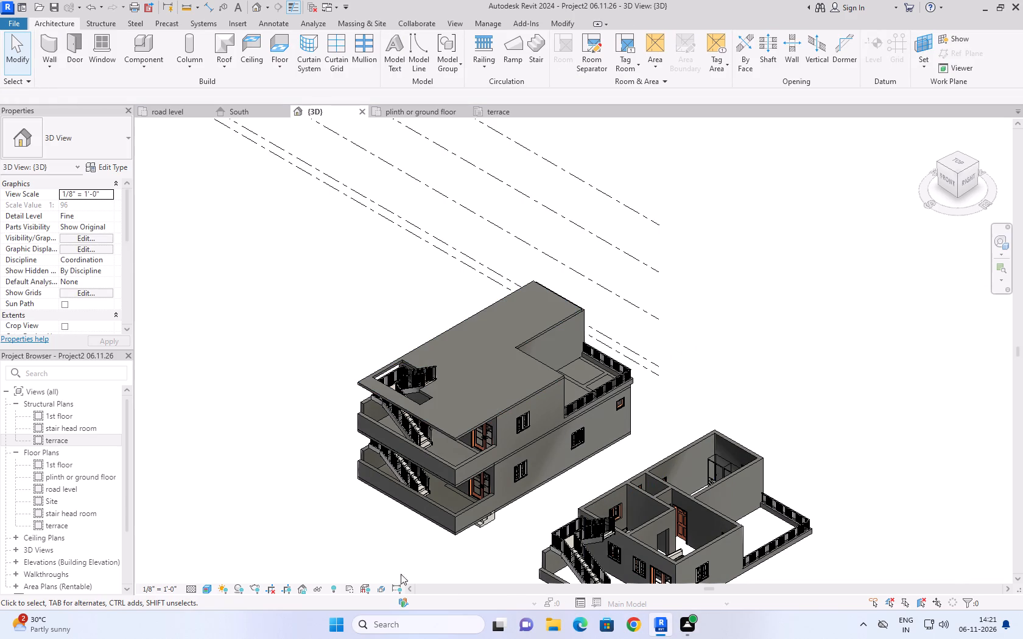
pyautogui.keyDown('shift'); pyautogui.moveTo(341, 532); pyautogui.dragTo(476, 493, button='middle'); pyautogui.keyUp('shift')
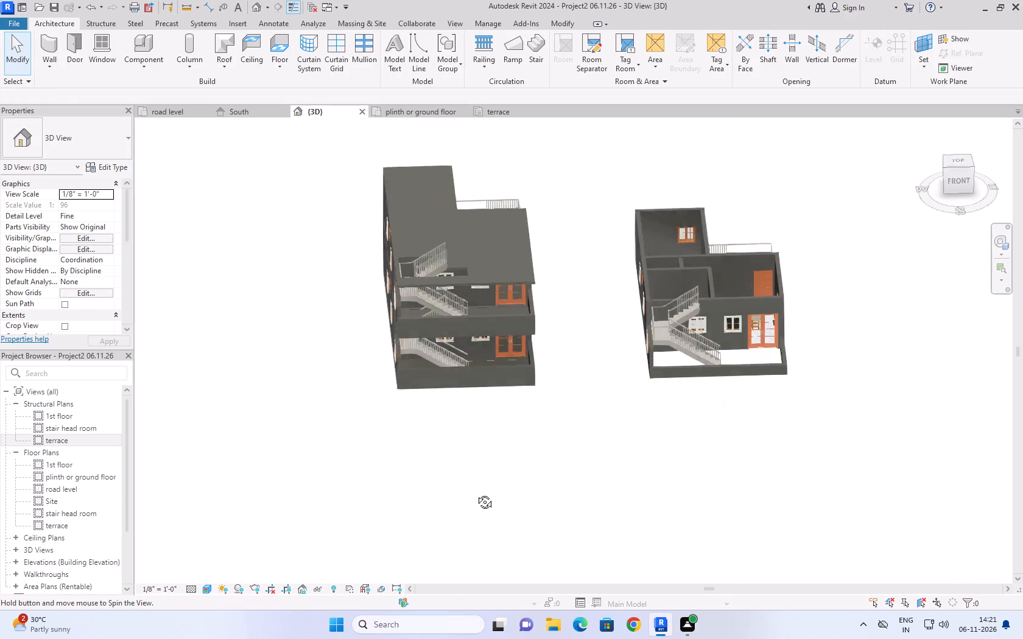
pyautogui.keyDown('shift'); pyautogui.moveTo(476, 493); pyautogui.dragTo(349, 561, button='middle'); pyautogui.keyUp('shift')
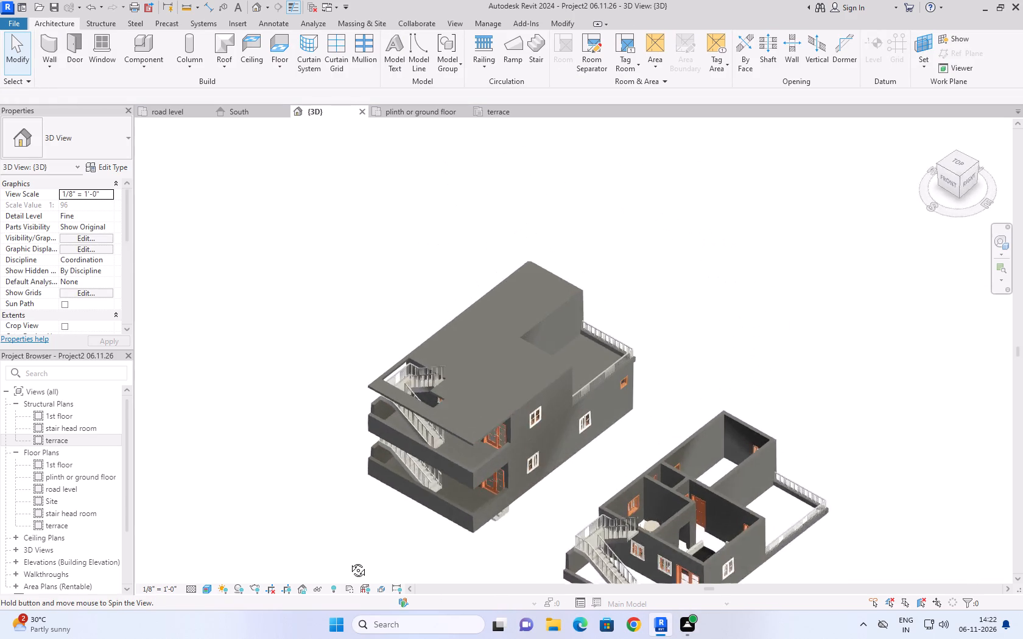
pyautogui.keyDown('shift'); pyautogui.moveTo(349, 561); pyautogui.dragTo(320, 533, button='middle'); pyautogui.keyUp('shift')
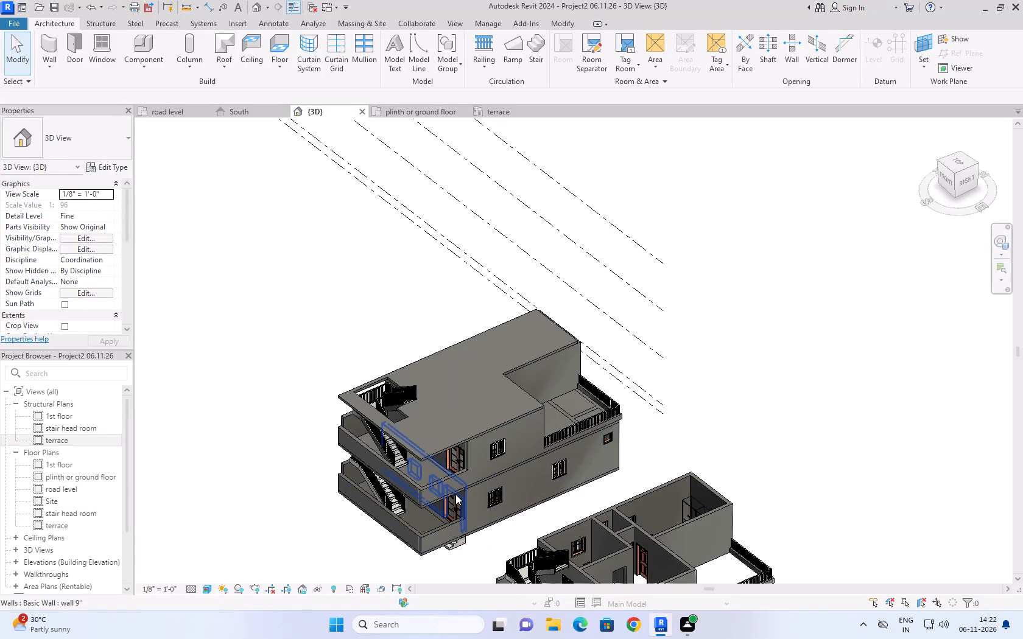
# Select the 6" slab on the 1st floor level and open its boundary for editing in a top view.
pyautogui.scroll(4, 471, 489)
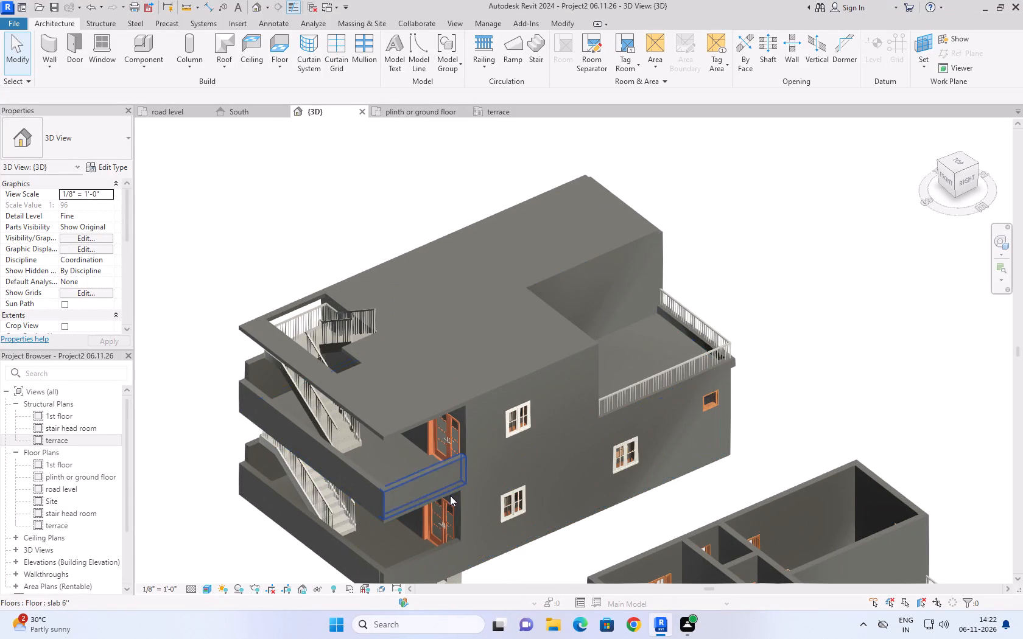
pyautogui.click(445, 496)
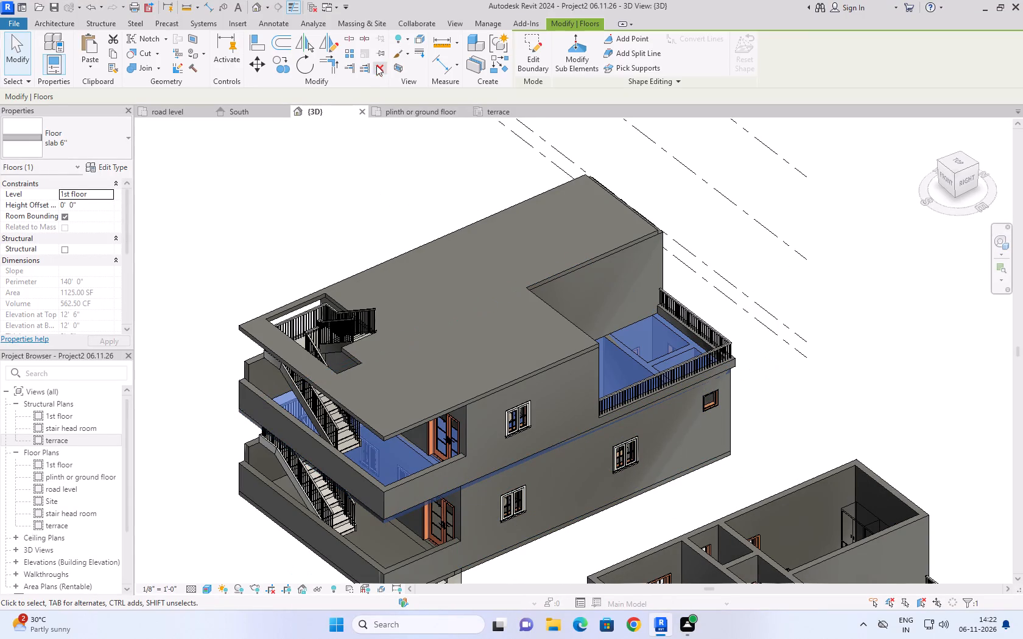
pyautogui.click(533, 66)
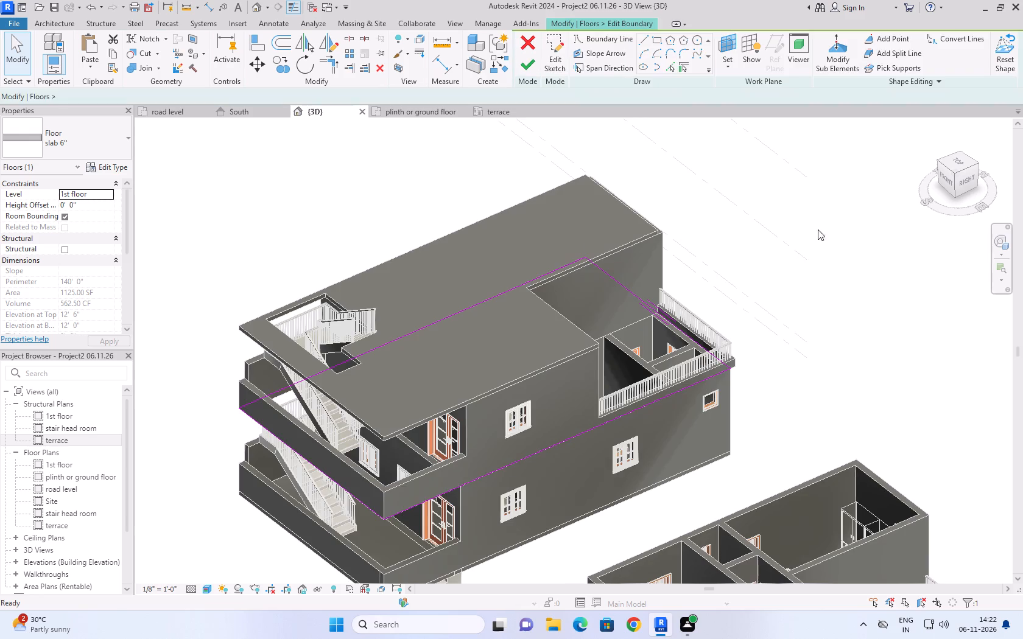
pyautogui.click(957, 159)
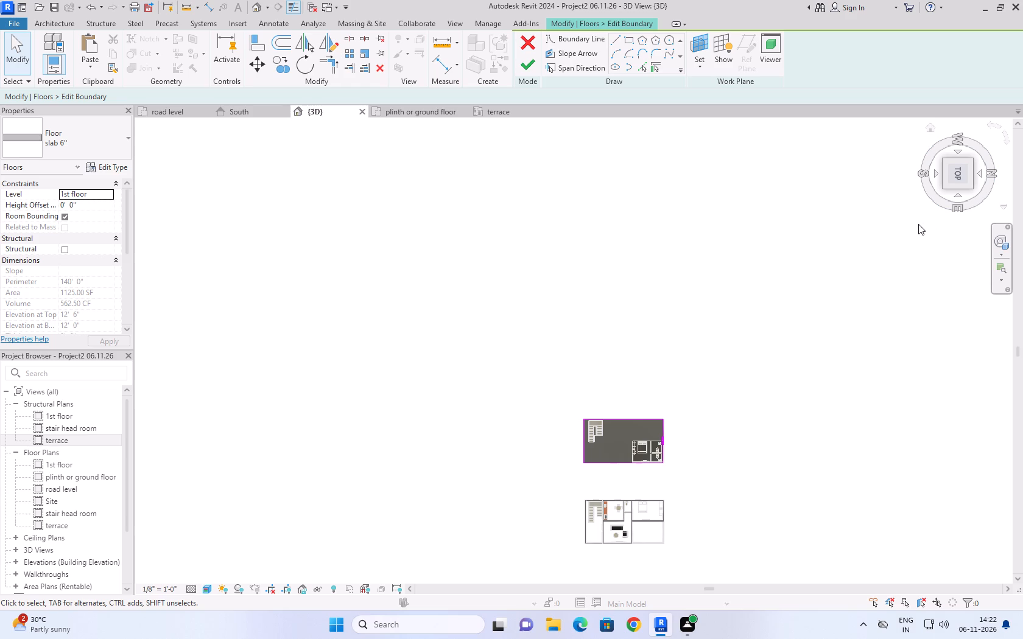
pyautogui.scroll(7, 624, 427)
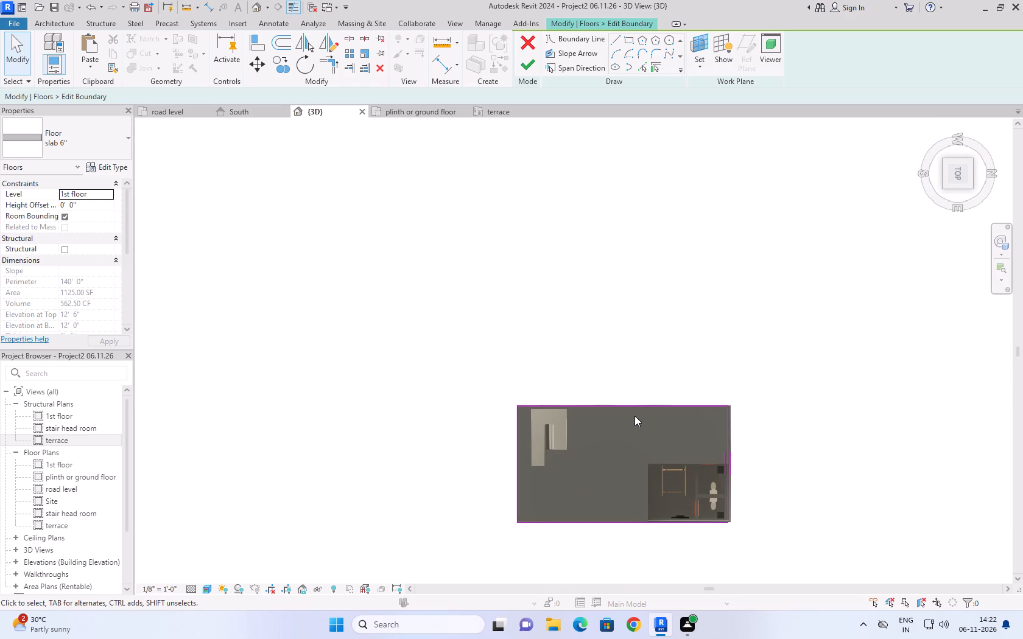
pyautogui.moveTo(635, 416); pyautogui.dragTo(502, 277, button='middle')
pyautogui.scroll(5, 462, 299)
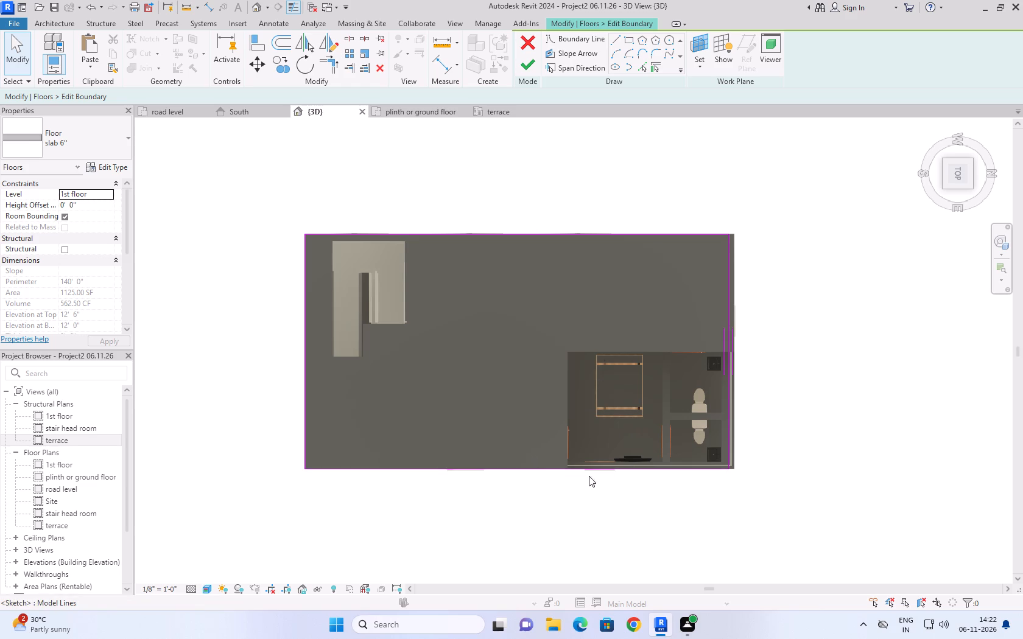
# Draw boundary lines around the stair landing and shorter flight, about 7'-8" across, 8'-9" along the wall and 4'-6" back to the longer flight.
pyautogui.click(617, 38)
pyautogui.scroll(3, 356, 380)
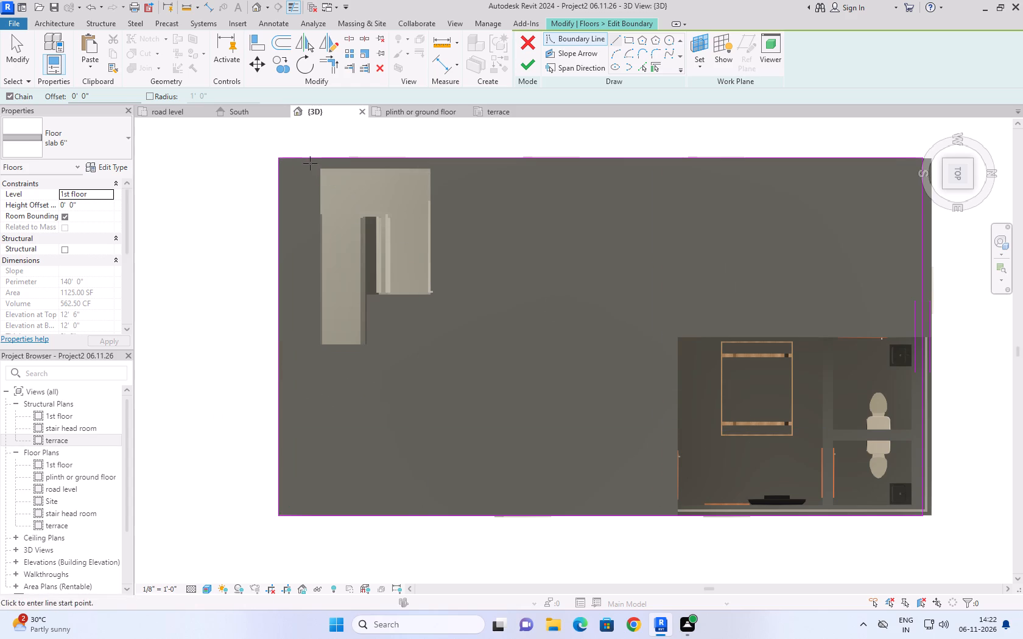
pyautogui.scroll(5, 324, 169)
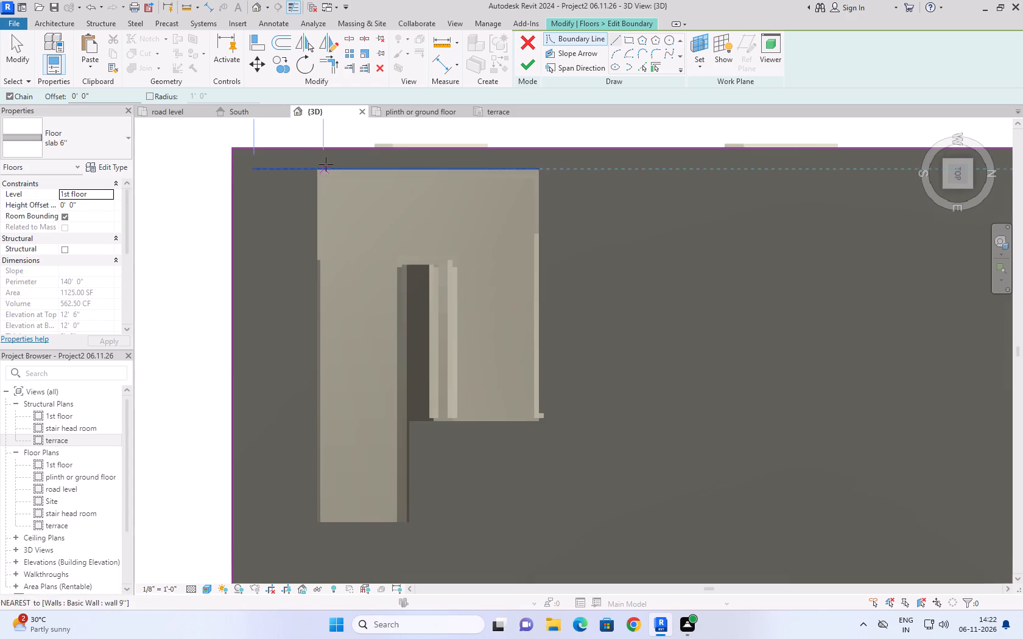
pyautogui.click(320, 170)
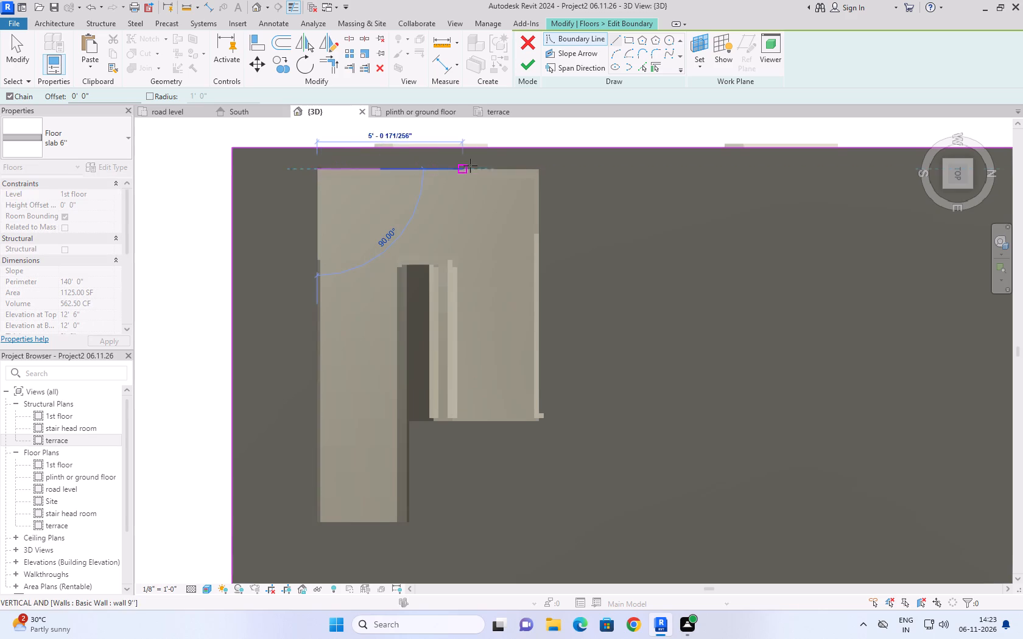
pyautogui.click(539, 170)
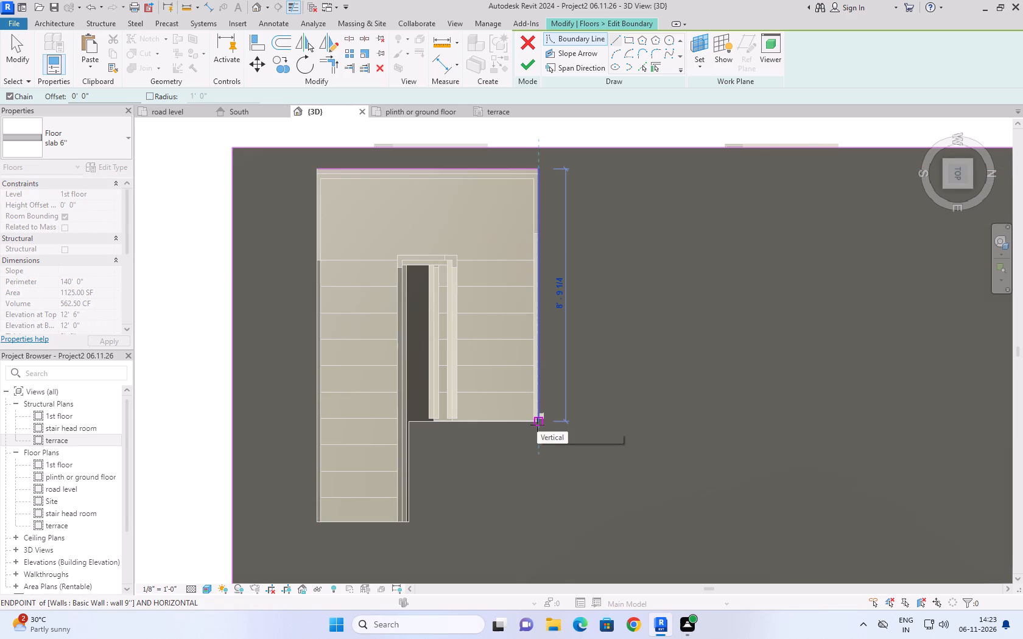
pyautogui.scroll(6, 537, 425)
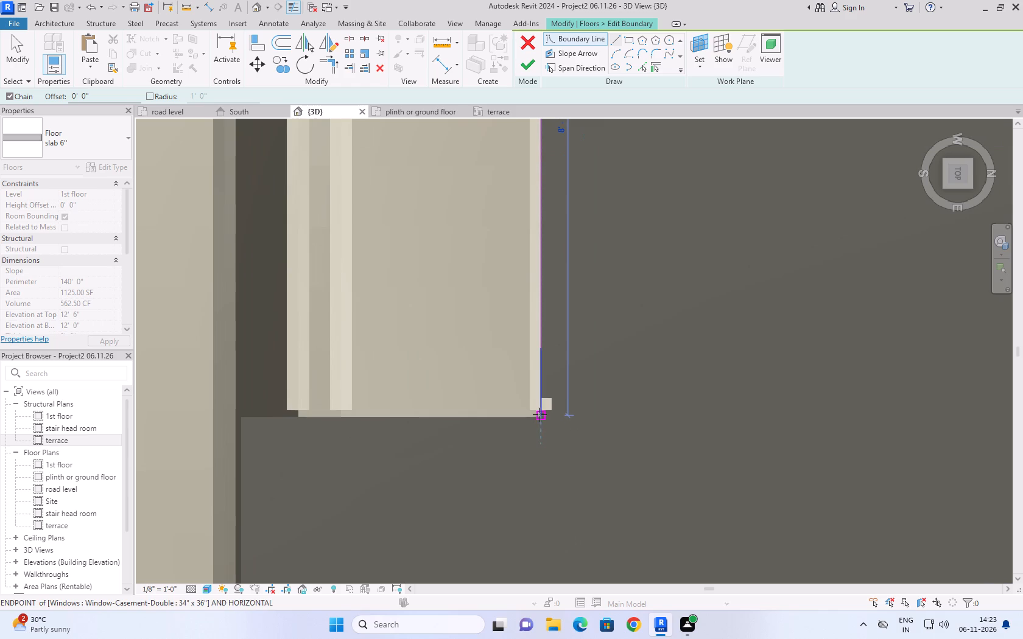
pyautogui.click(540, 415)
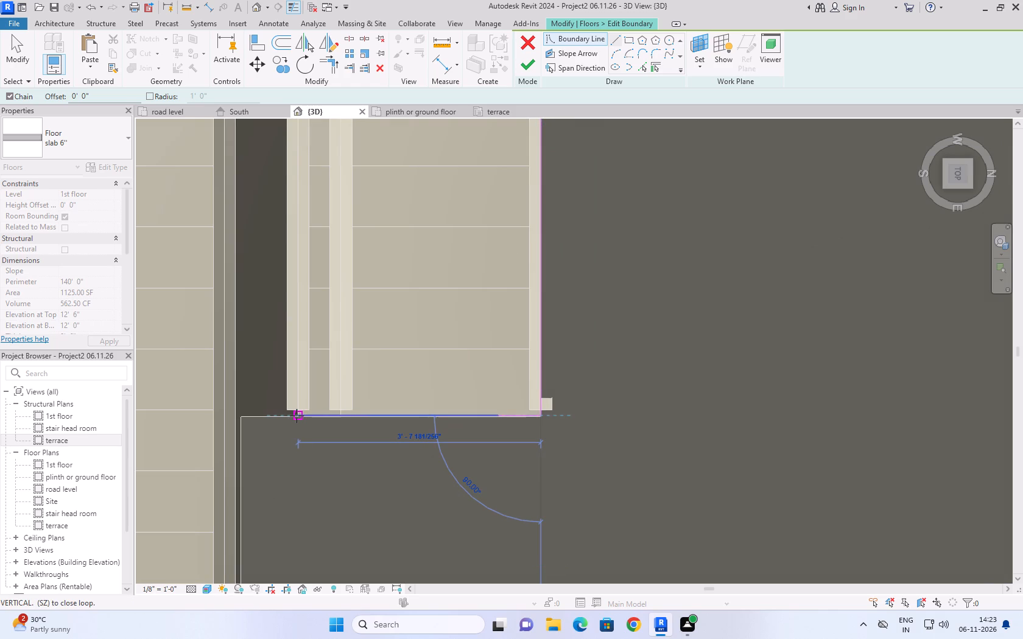
pyautogui.click(297, 416)
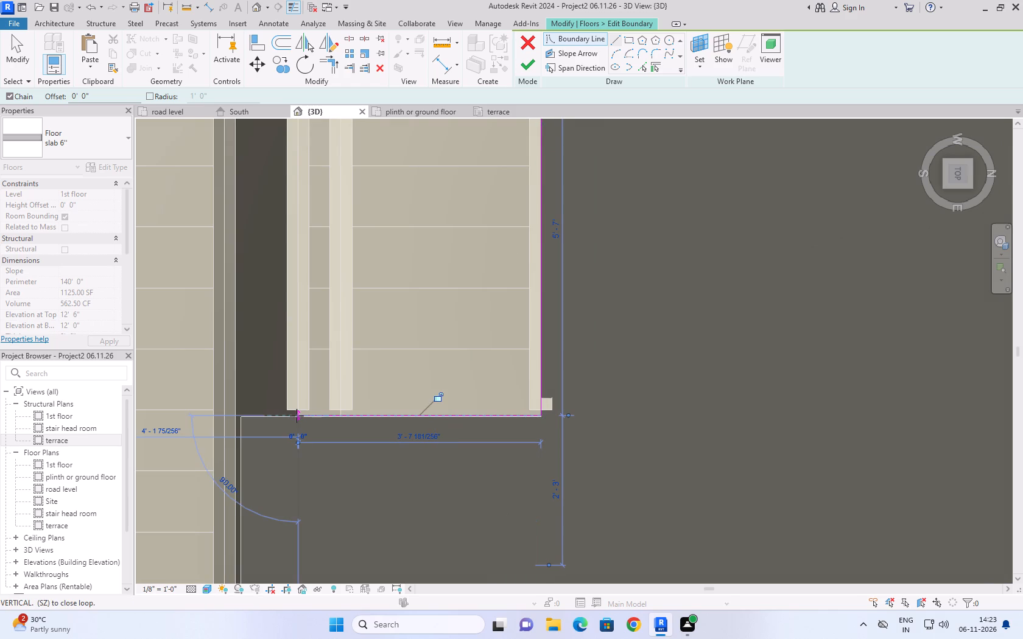
pyautogui.click(241, 419)
# Continue the boundary around the longer flight's foot, about 3'-6" along its inner side and 3' across its end.
pyautogui.scroll(-2, 245, 404)
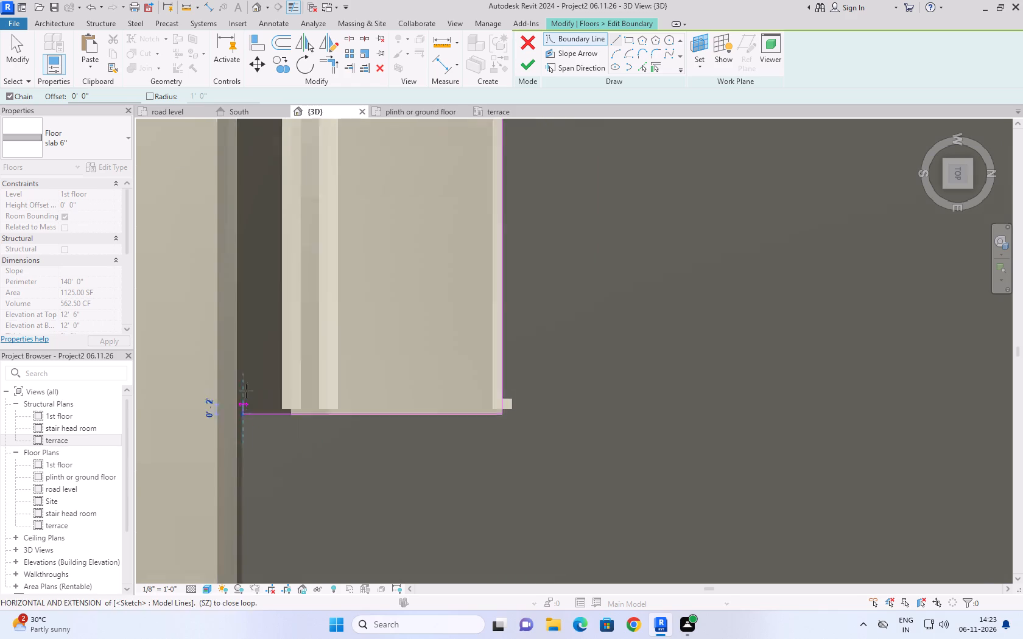
pyautogui.scroll(-6, 246, 391)
pyautogui.scroll(5, 246, 491)
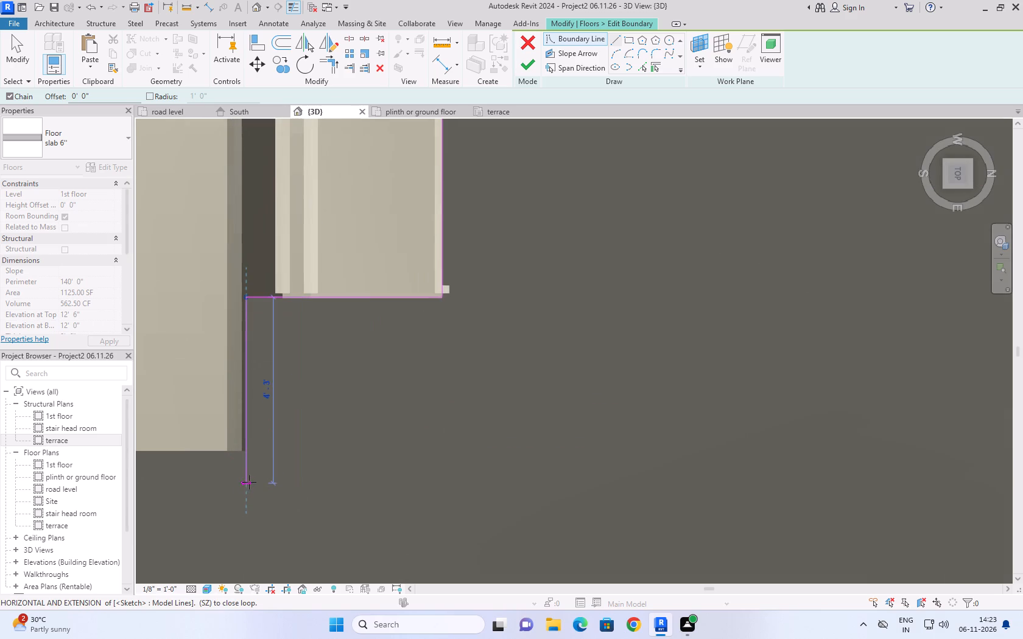
pyautogui.click(244, 450)
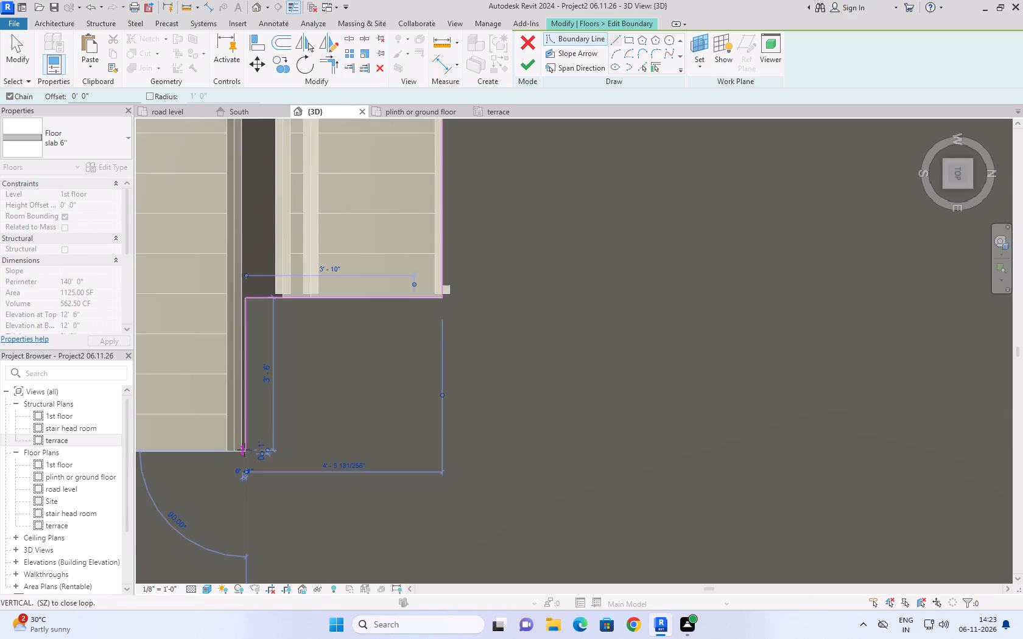
pyautogui.scroll(-7, 245, 449)
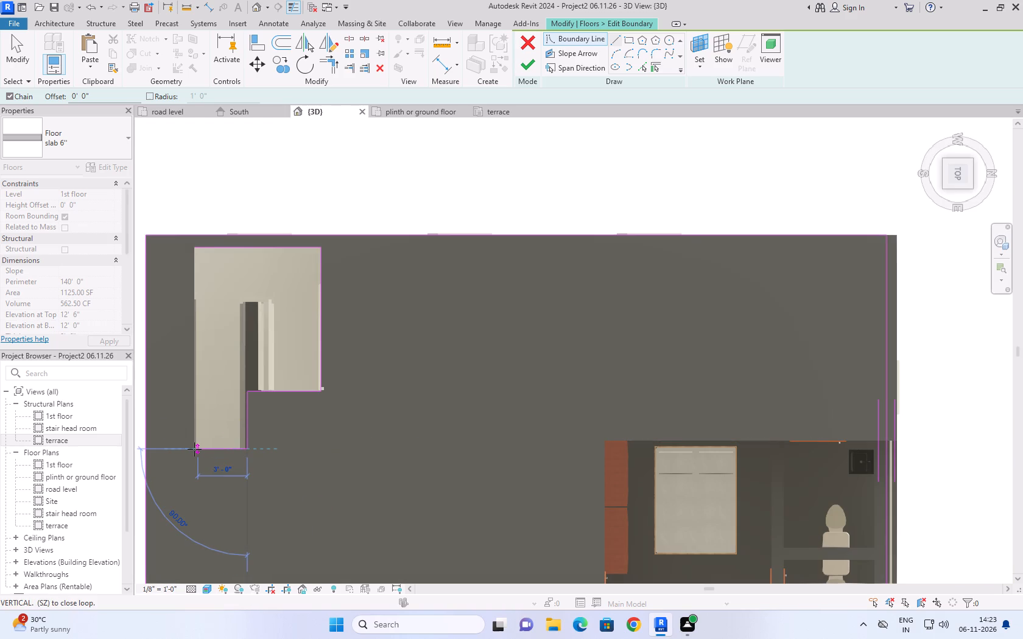
pyautogui.click(194, 449)
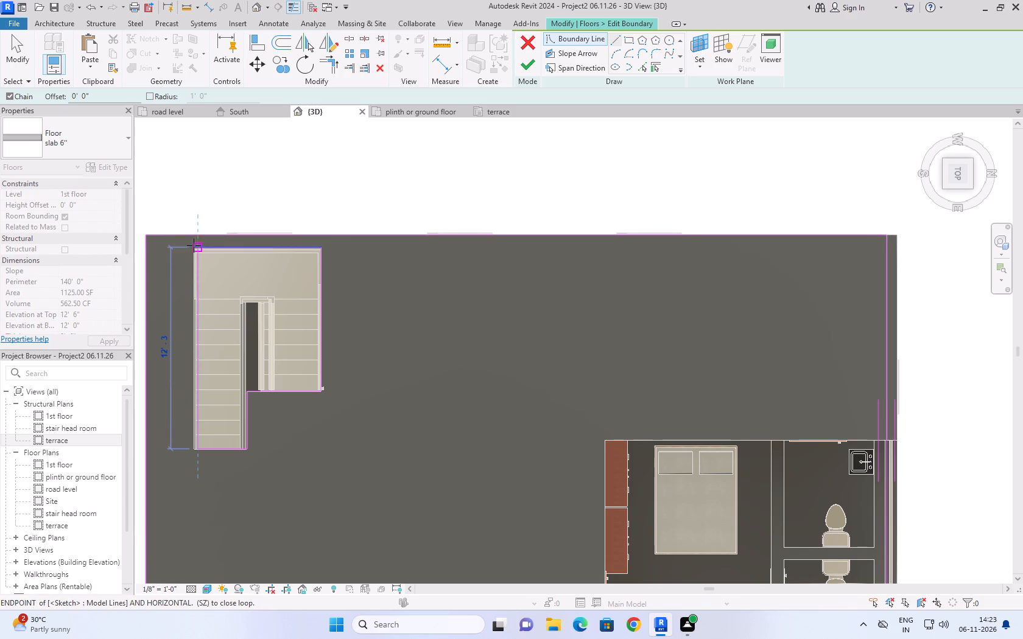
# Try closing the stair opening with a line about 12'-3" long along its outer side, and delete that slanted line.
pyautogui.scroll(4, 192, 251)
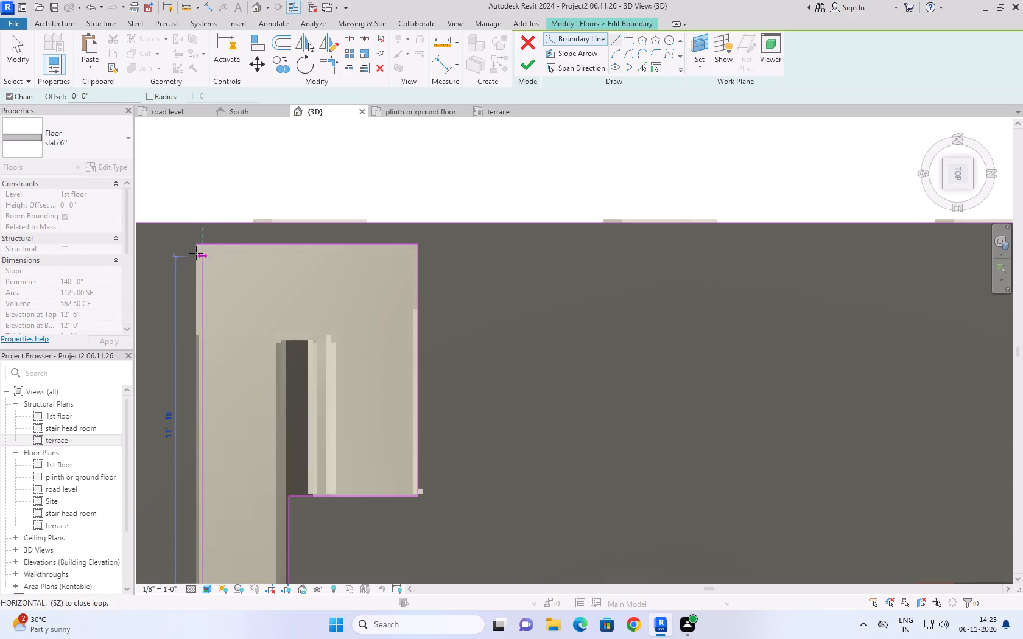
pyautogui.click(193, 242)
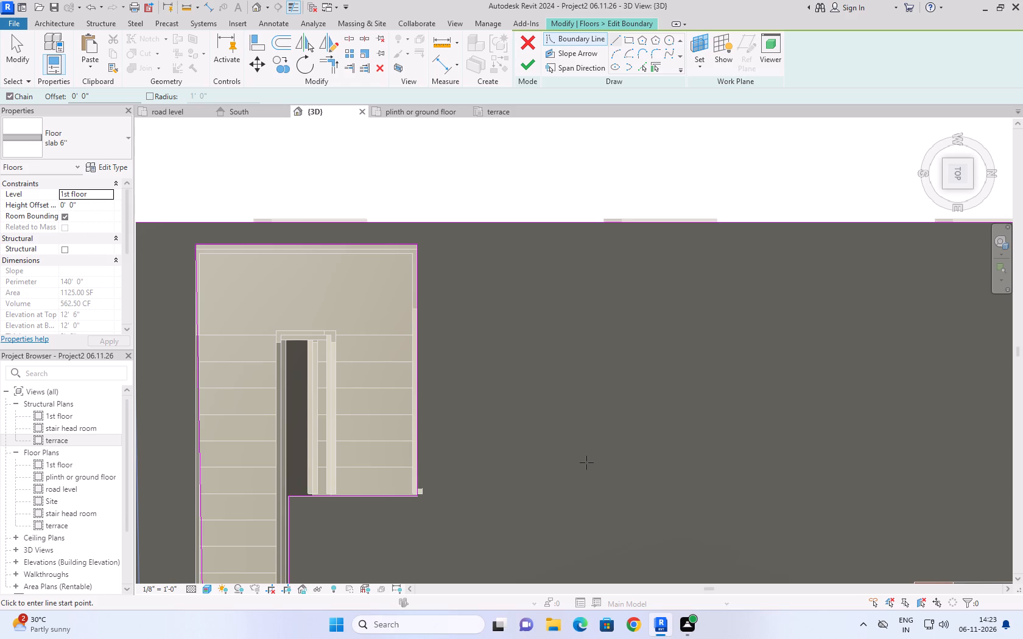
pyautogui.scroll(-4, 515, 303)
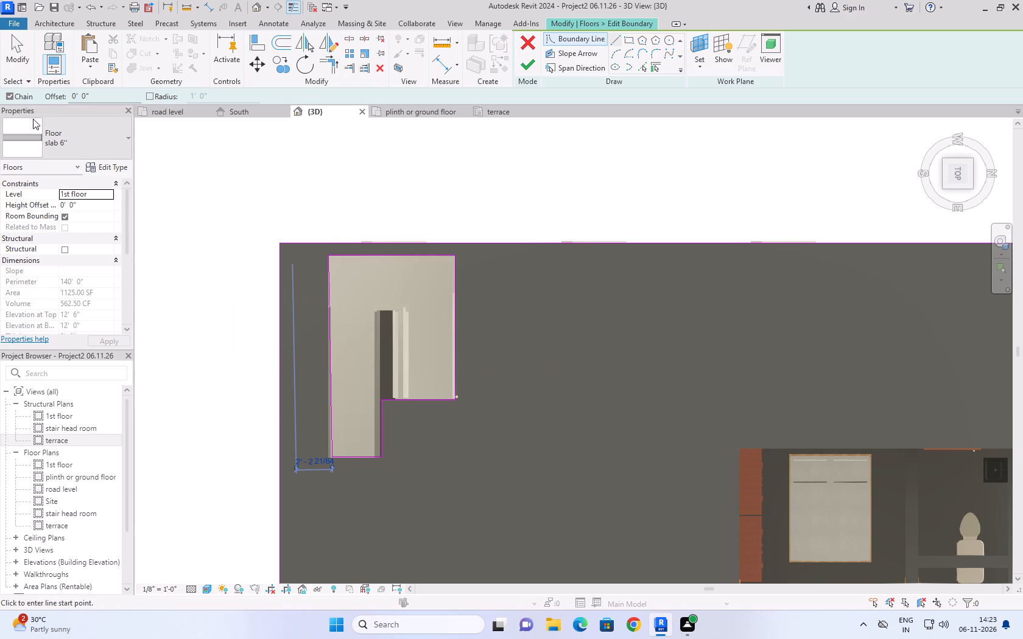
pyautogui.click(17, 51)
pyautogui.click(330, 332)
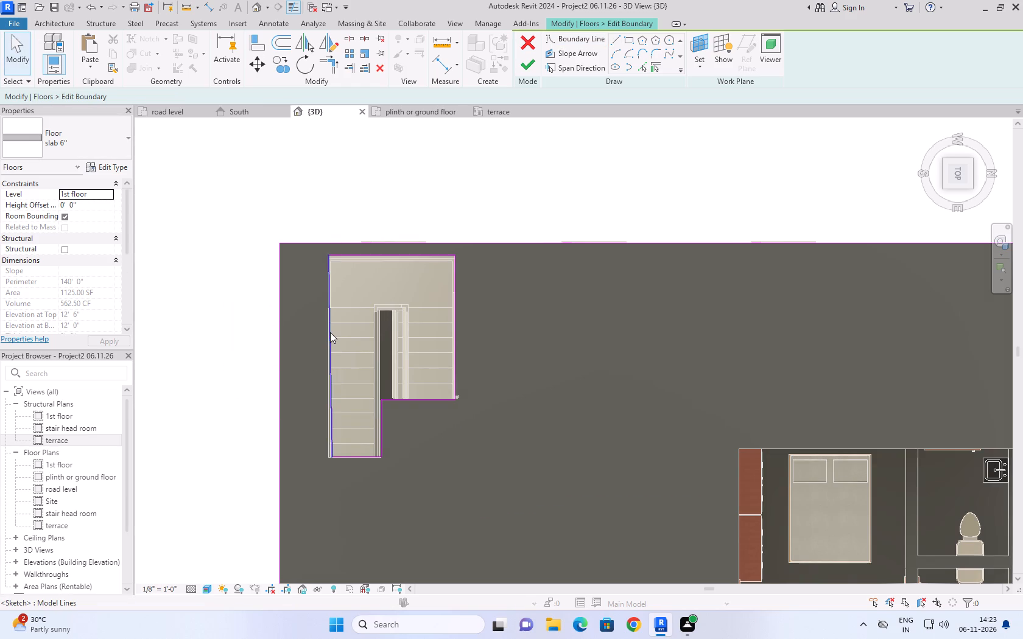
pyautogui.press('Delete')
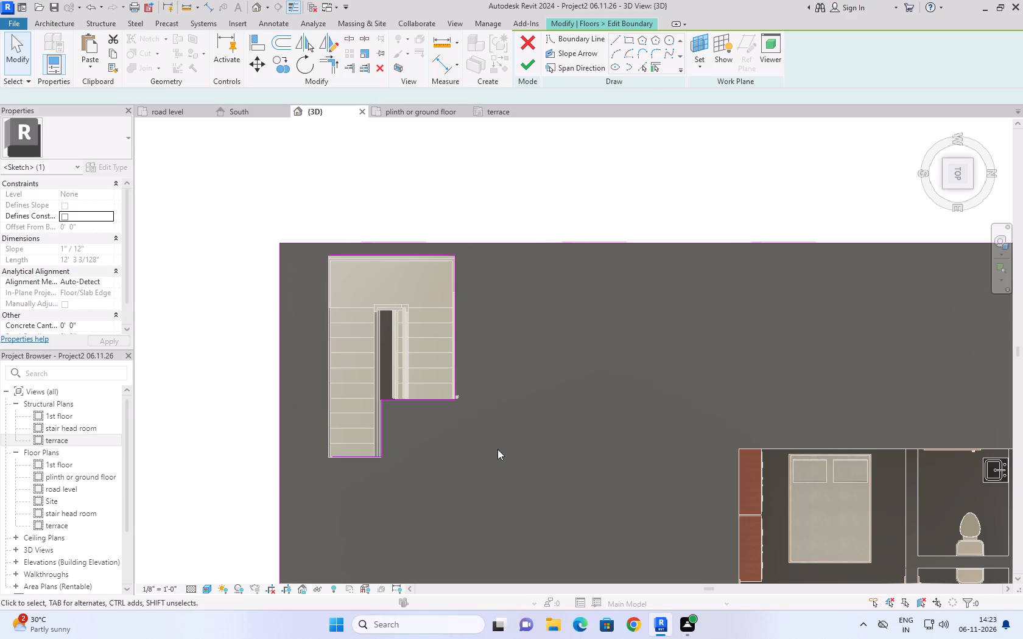
# Delete the boundary line at the longer flight's foot and redraw it about 3'-3" long, reaching the flight's outer edge.
pyautogui.click(339, 458)
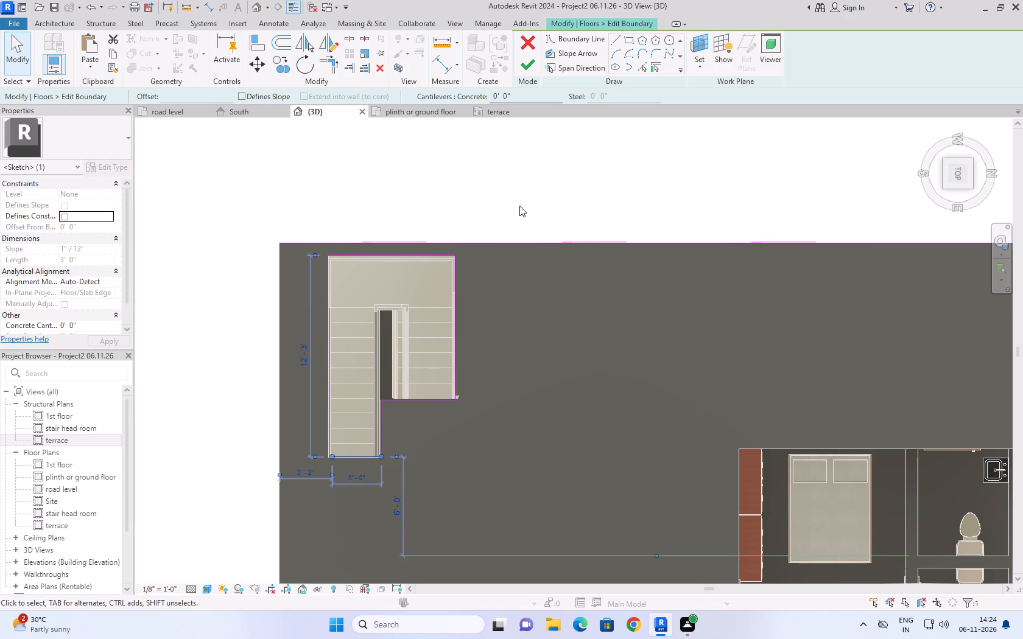
pyautogui.press('Delete')
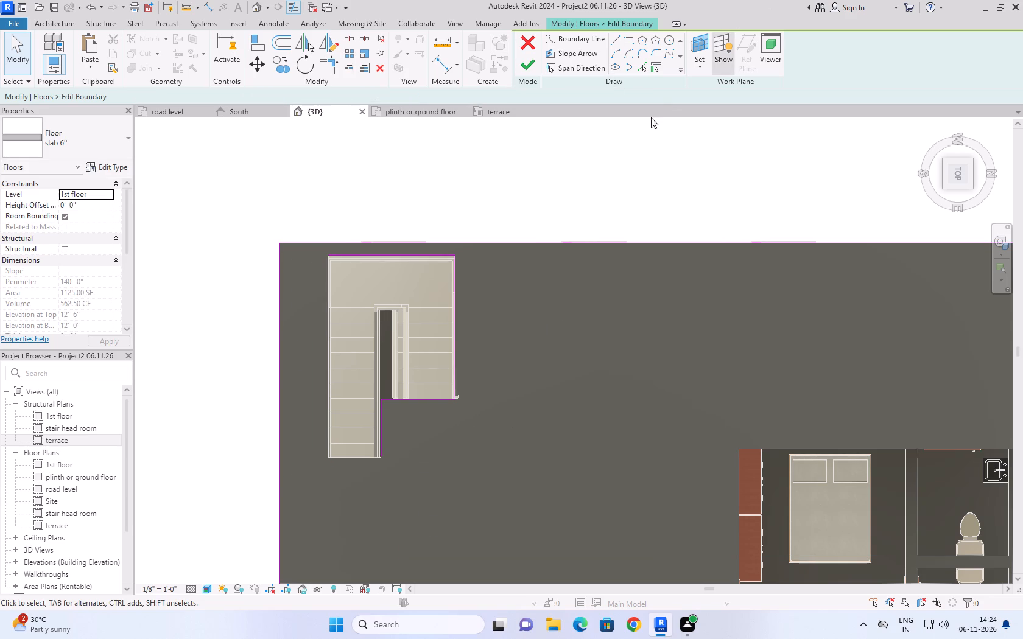
pyautogui.click(618, 41)
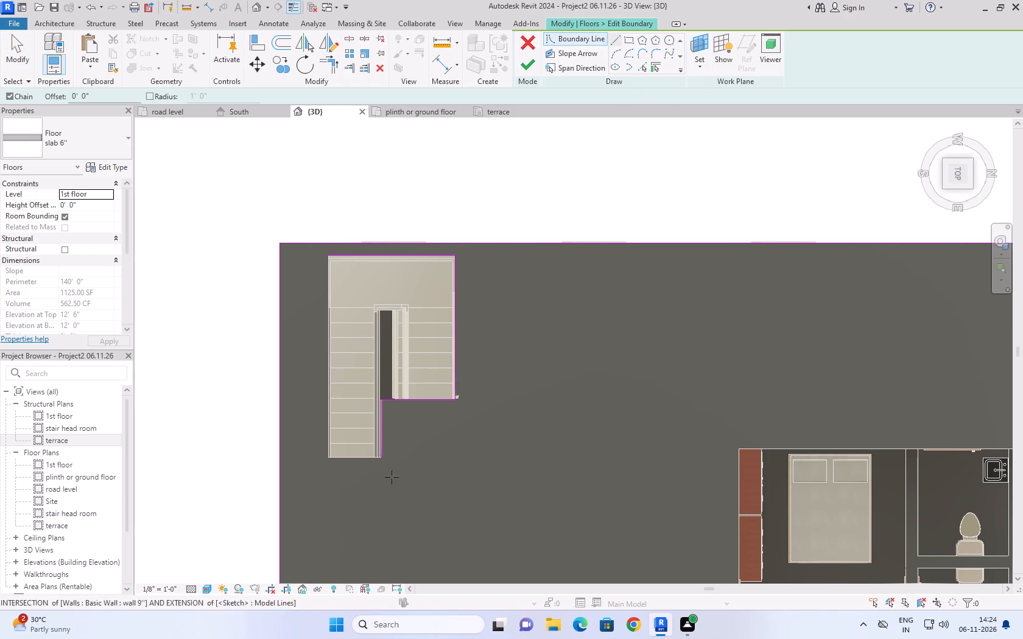
pyautogui.scroll(4, 372, 471)
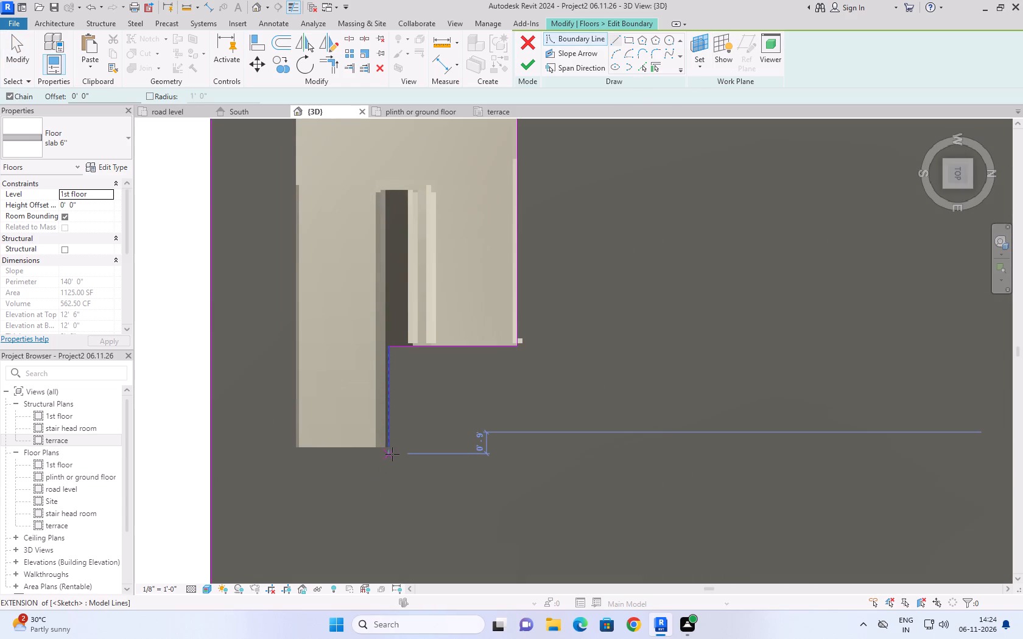
pyautogui.click(392, 447)
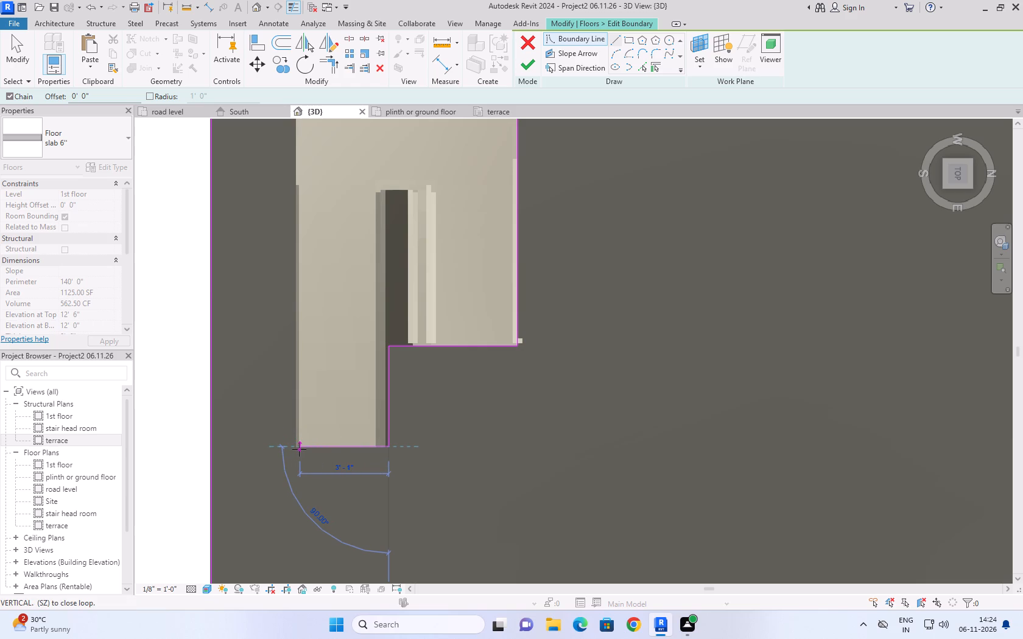
pyautogui.click(296, 445)
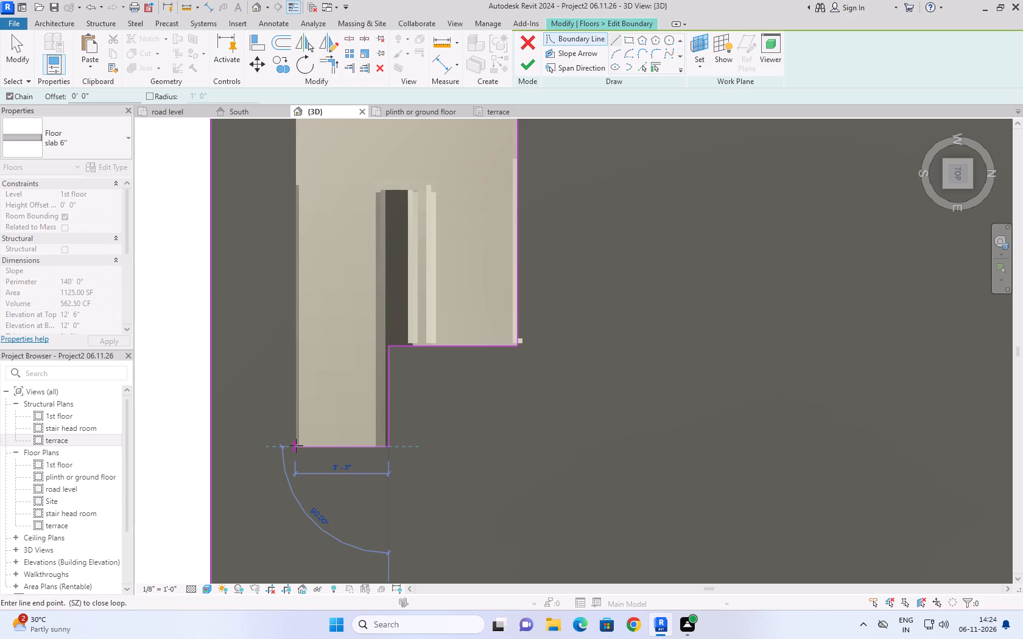
# Close the stair opening along the longer flight's outer side up to the landing corner, finish the boundary and attach the walls to the slab.
pyautogui.scroll(-8, 294, 379)
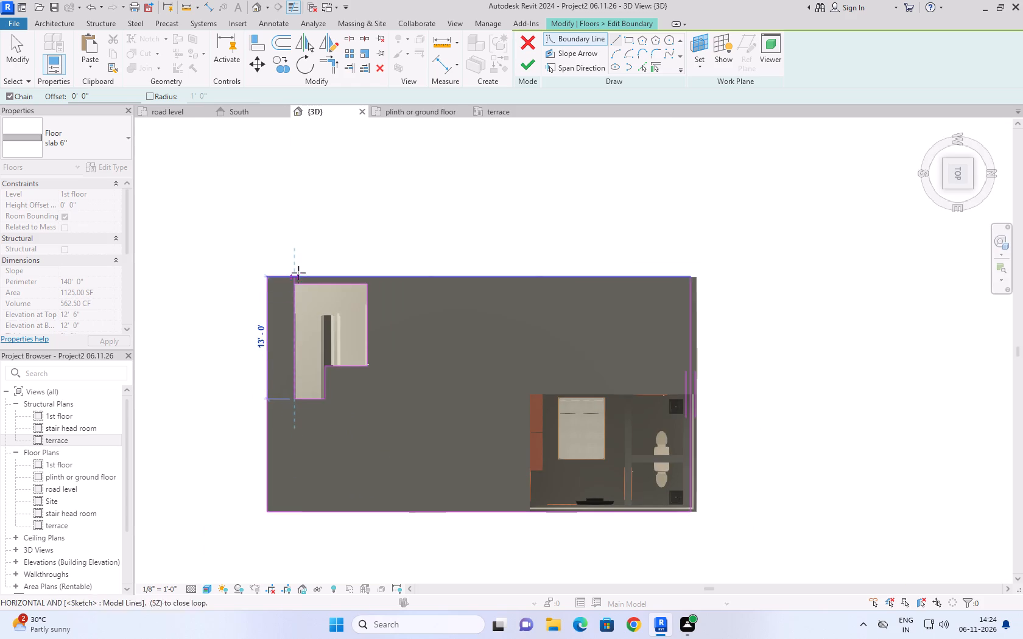
pyautogui.scroll(8, 298, 268)
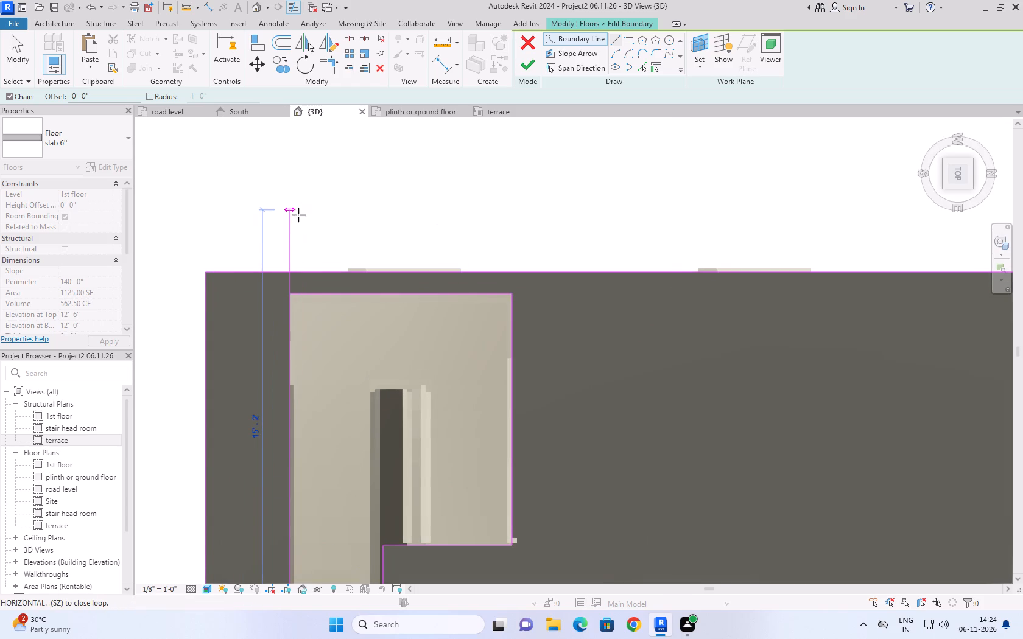
pyautogui.keyDown('shift'); pyautogui.scroll(9, 284, 291); pyautogui.keyUp('shift')
pyautogui.scroll(14, 284, 291)
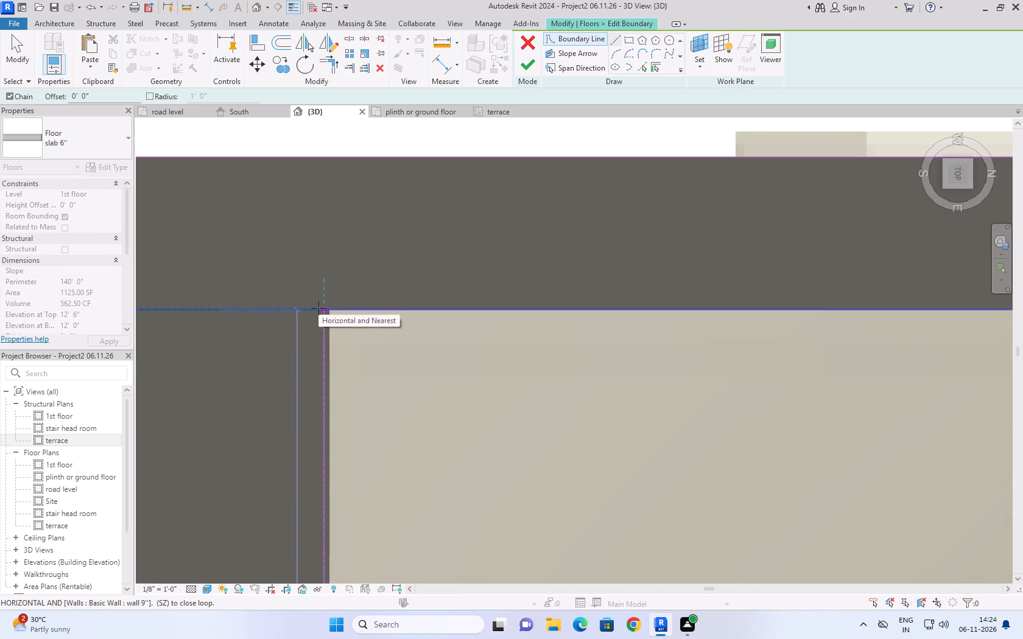
pyautogui.click(326, 310)
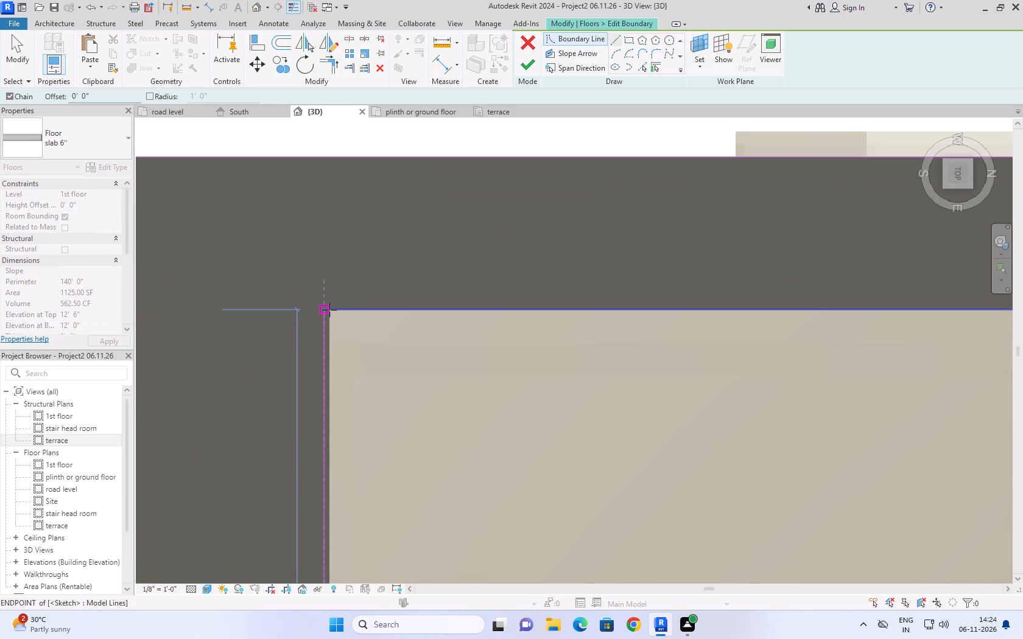
pyautogui.click(332, 310)
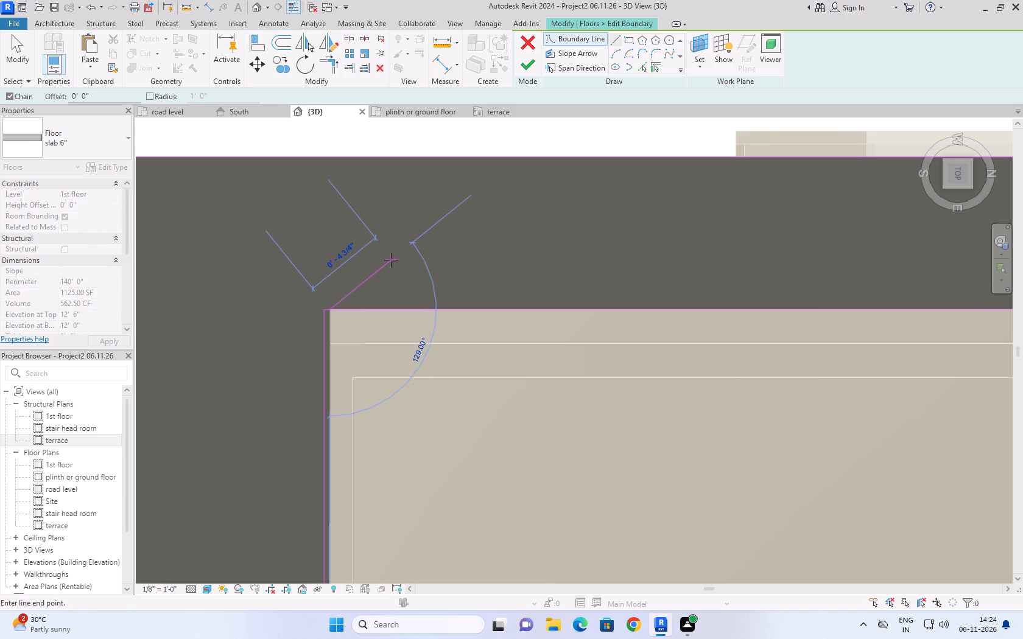
pyautogui.press('Escape')
pyautogui.click(524, 70)
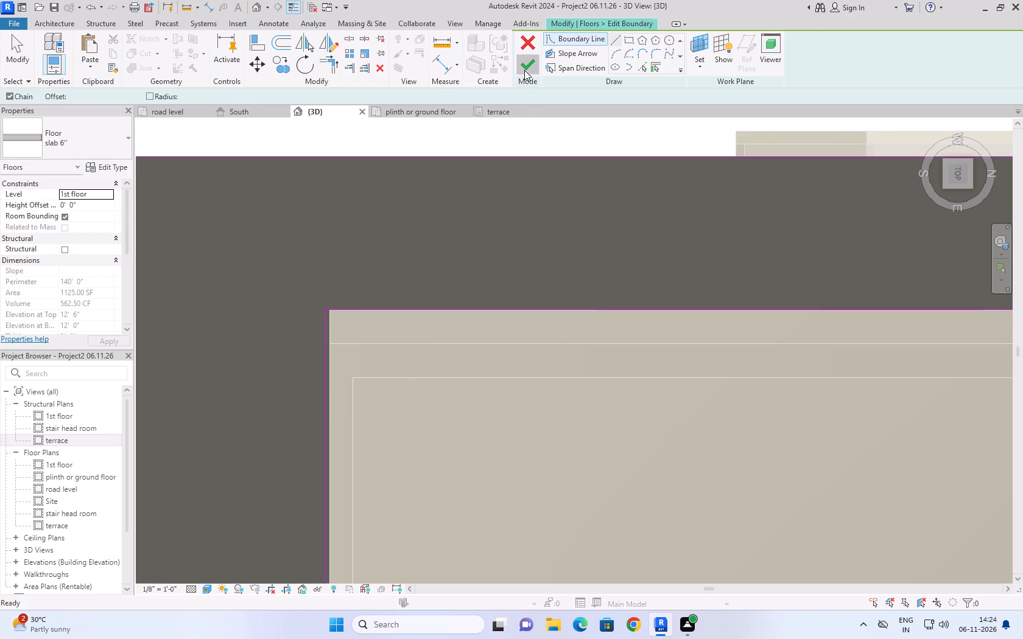
pyautogui.click(559, 315)
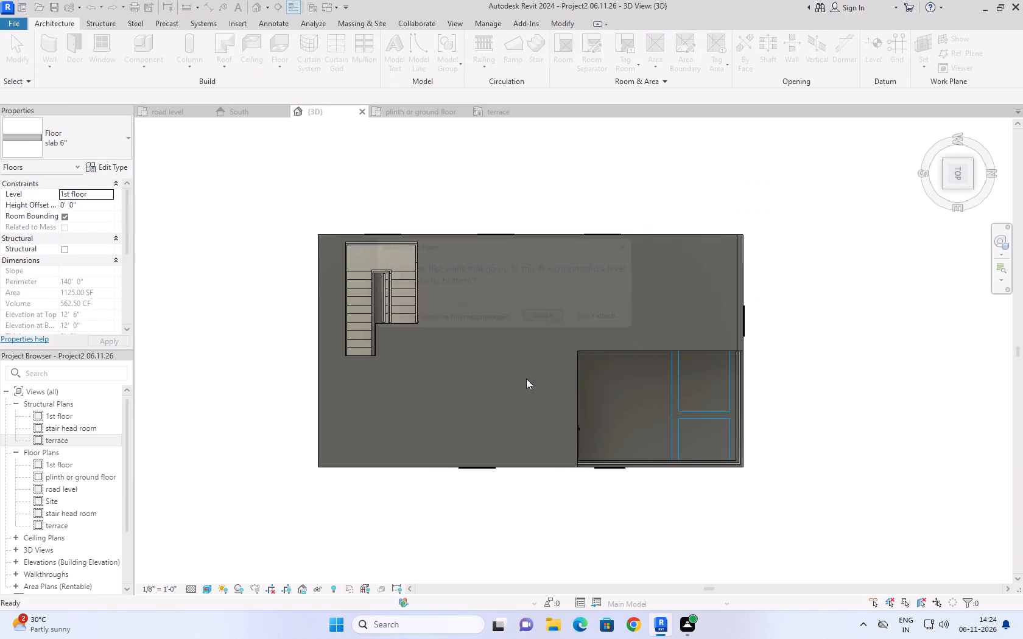
# Examine the slabs and stair openings of the two-storey house in 3D from the front and both sides.
pyautogui.scroll(-6, 471, 358)
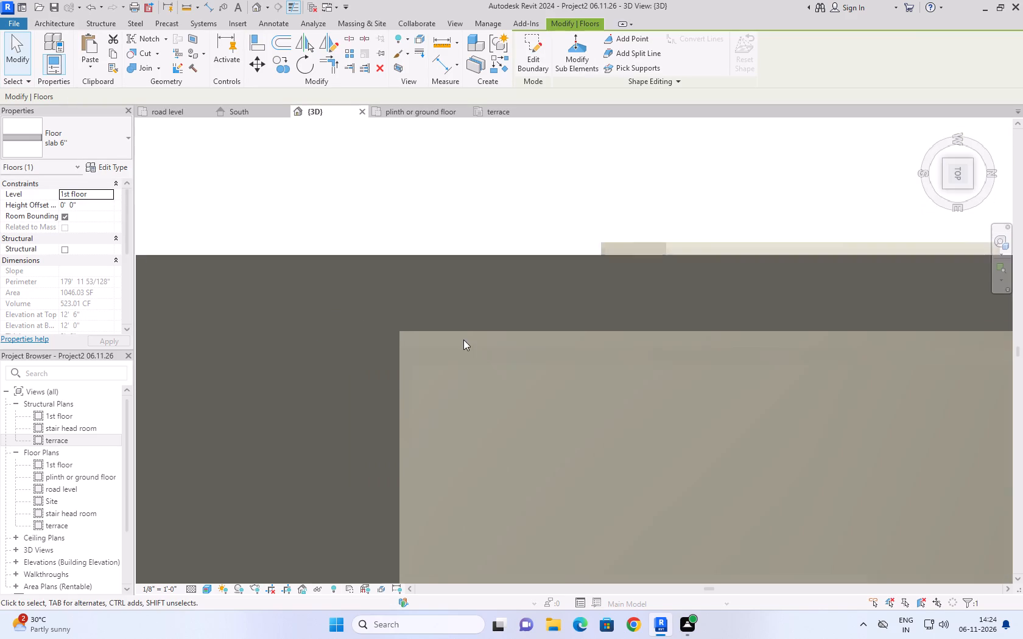
pyautogui.scroll(-3, 463, 340)
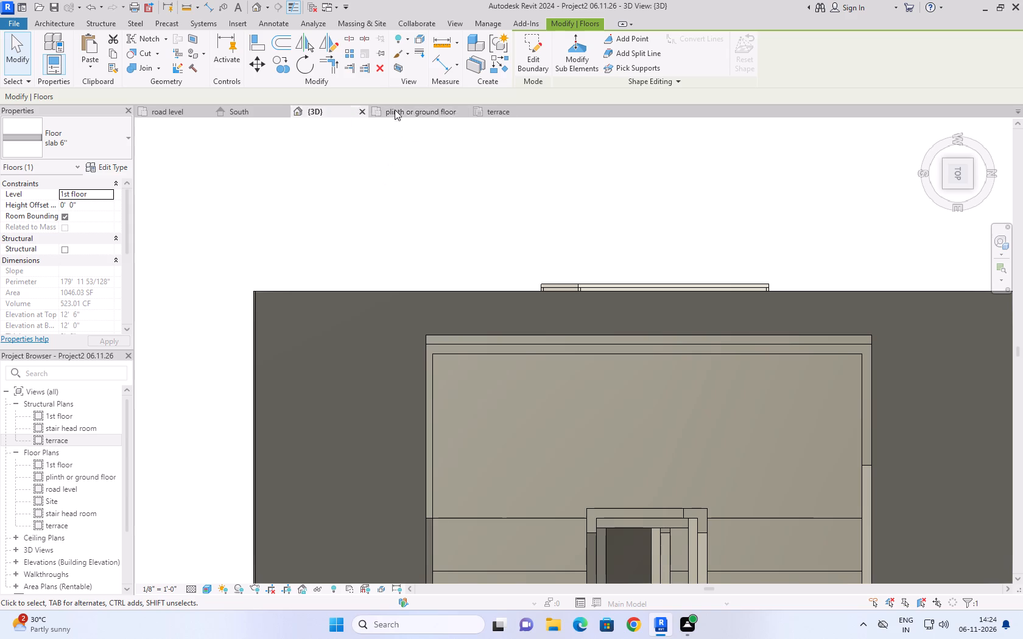
pyautogui.click(930, 130)
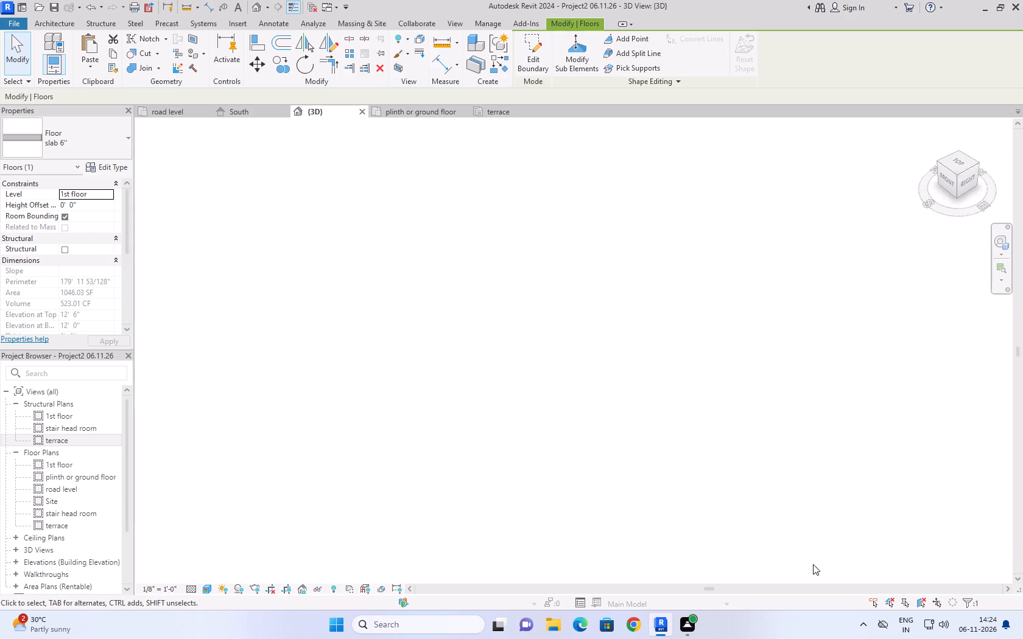
pyautogui.scroll(4, 792, 407)
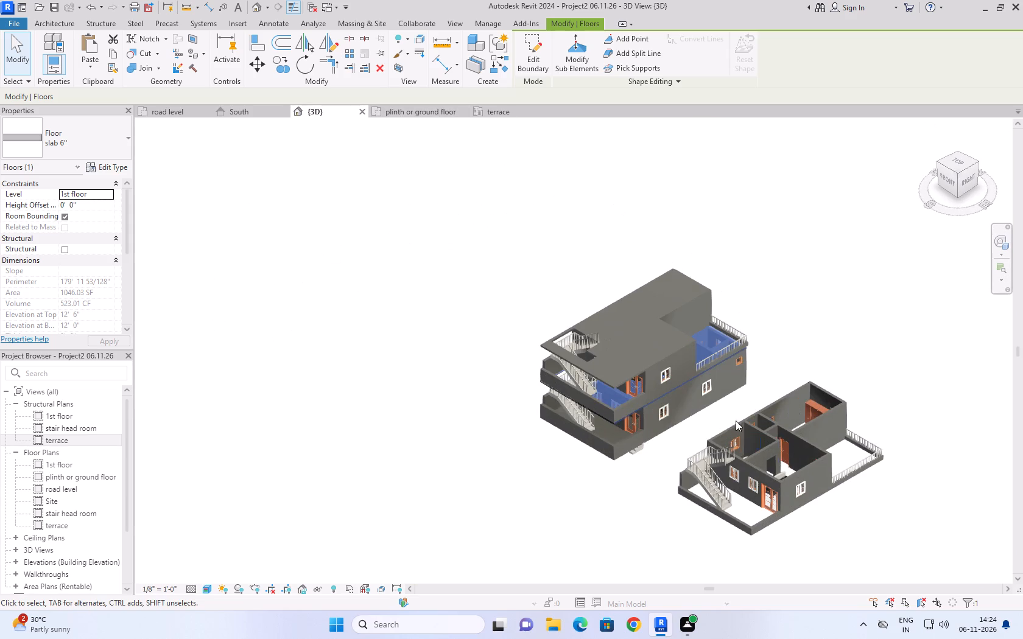
pyautogui.click(396, 413)
pyautogui.moveTo(838, 298); pyautogui.dragTo(532, 337, button='middle')
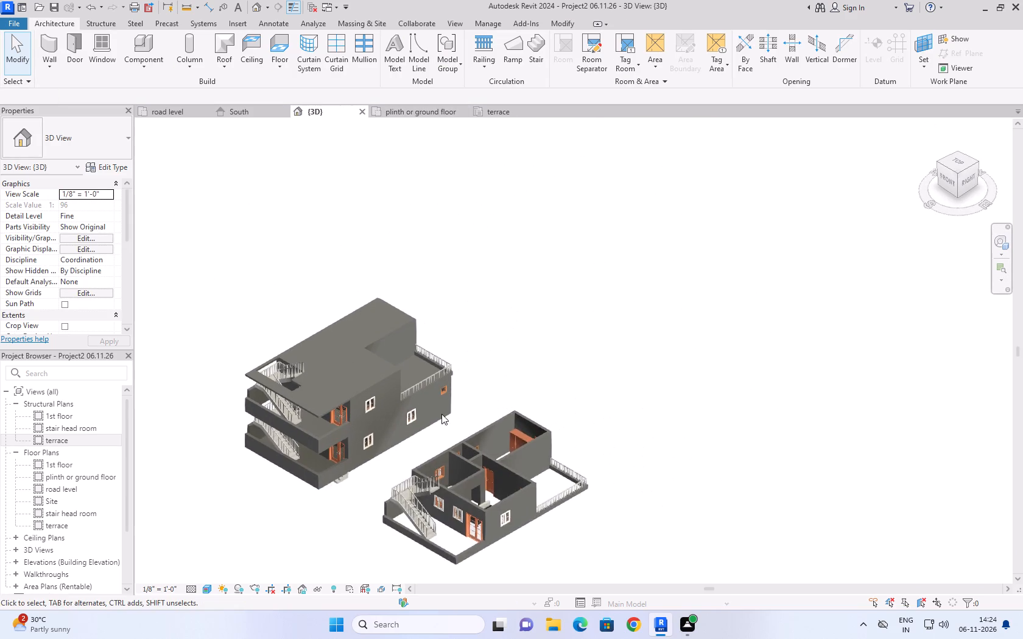
pyautogui.scroll(4, 350, 422)
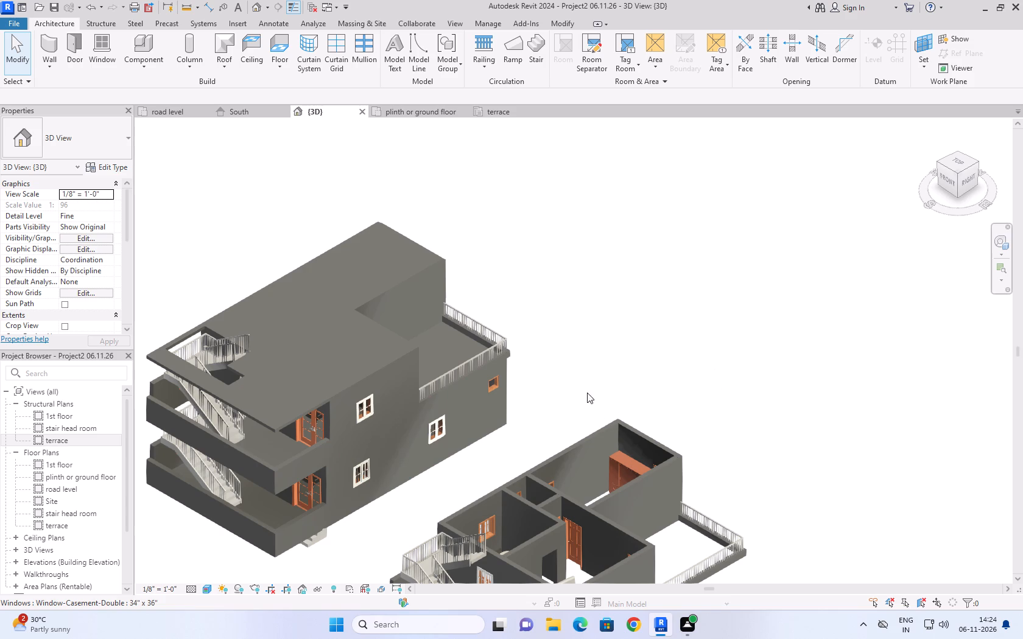
pyautogui.keyDown('shift'); pyautogui.moveTo(625, 334); pyautogui.dragTo(719, 321, button='middle'); pyautogui.keyUp('shift')
pyautogui.moveTo(411, 419); pyautogui.dragTo(585, 476, button='middle')
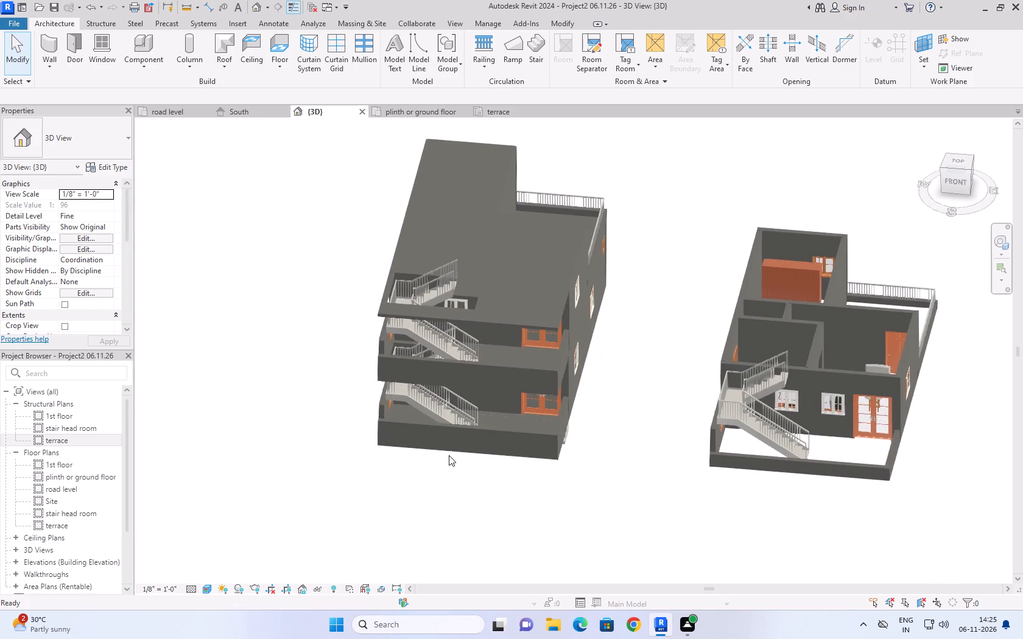
pyautogui.keyDown('shift'); pyautogui.moveTo(425, 455); pyautogui.dragTo(498, 496, button='middle'); pyautogui.keyUp('shift')
pyautogui.scroll(1, 359, 406)
pyautogui.moveTo(359, 411); pyautogui.dragTo(505, 551, button='middle')
pyautogui.keyDown('shift'); pyautogui.moveTo(510, 528); pyautogui.dragTo(517, 505, button='middle'); pyautogui.keyUp('shift')
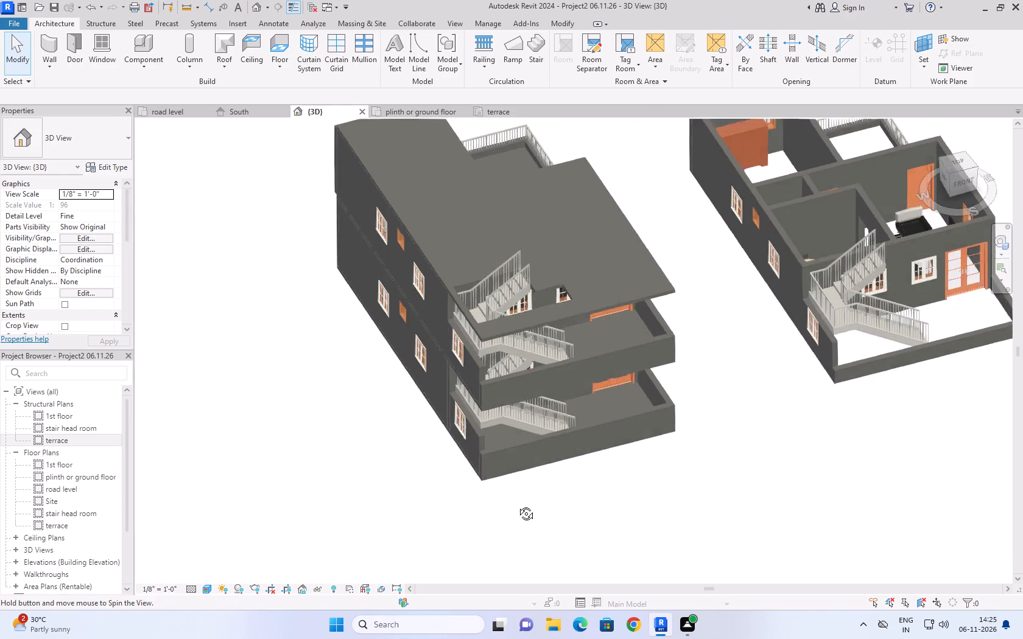
pyautogui.keyDown('shift'); pyautogui.moveTo(517, 505); pyautogui.dragTo(513, 413, button='middle'); pyautogui.keyUp('shift')
# Set the top constraint of the low 9" wall beside the 1st floor stair to Up to level: terrace.
pyautogui.keyDown('shift'); pyautogui.scroll(1, 517, 486); pyautogui.keyUp('shift')
pyautogui.scroll(11, 452, 403)
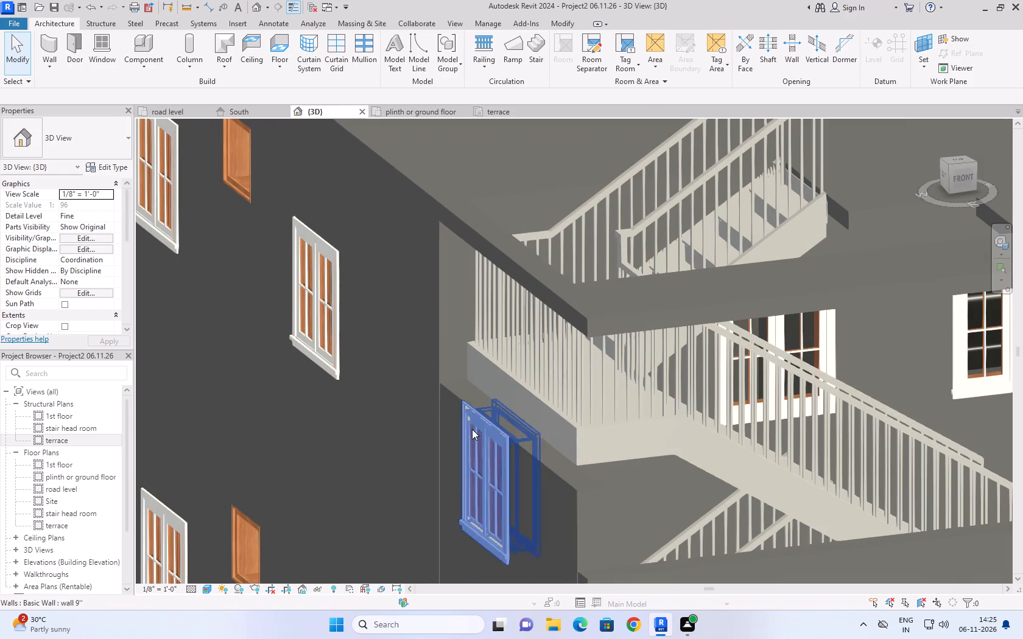
pyautogui.scroll(-5, 528, 482)
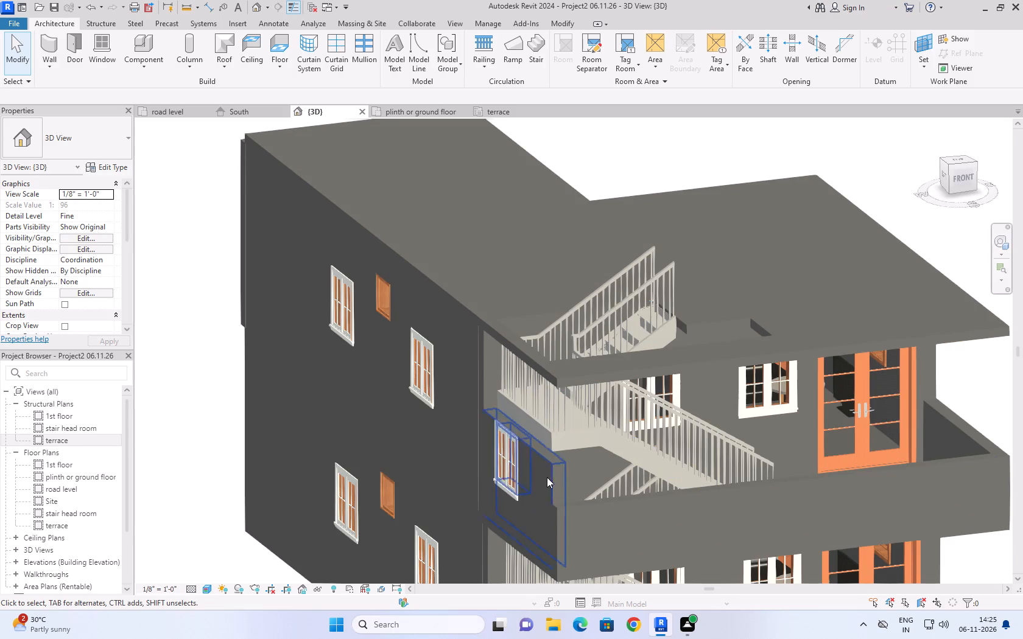
pyautogui.click(543, 457)
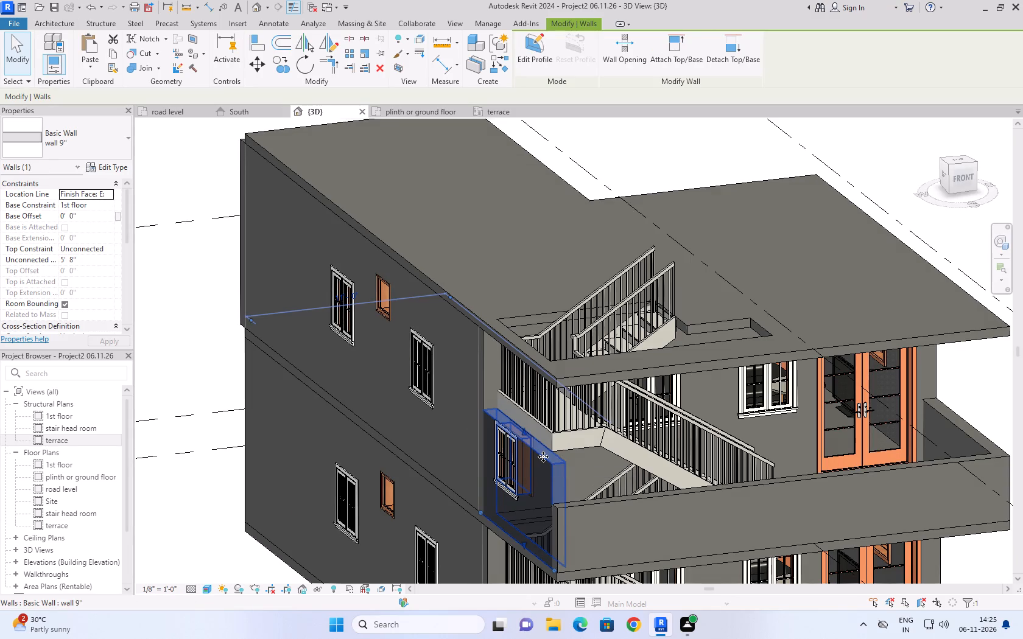
pyautogui.click(107, 249)
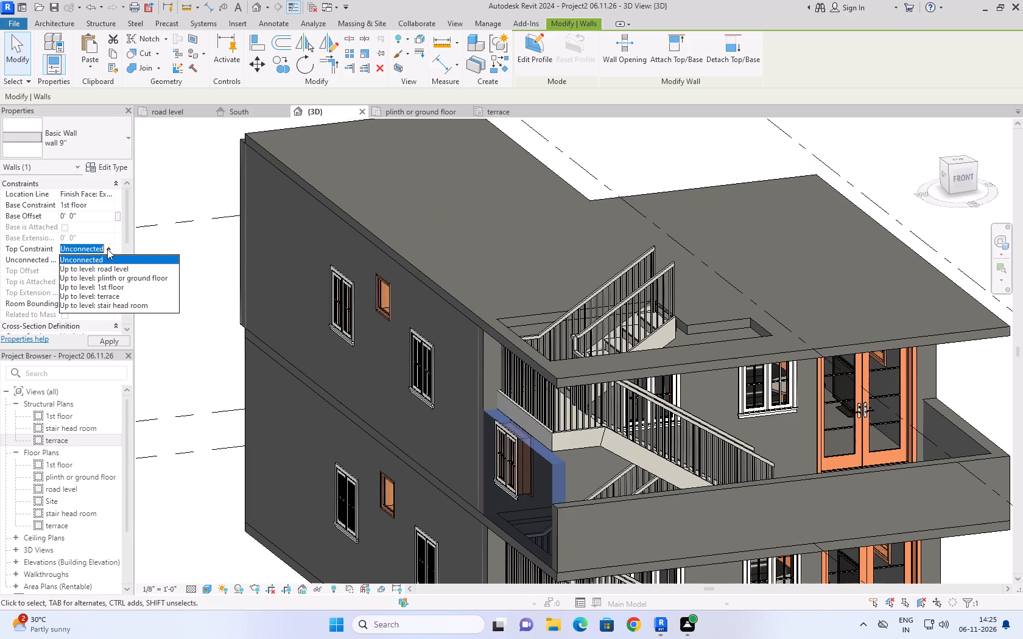
pyautogui.click(97, 294)
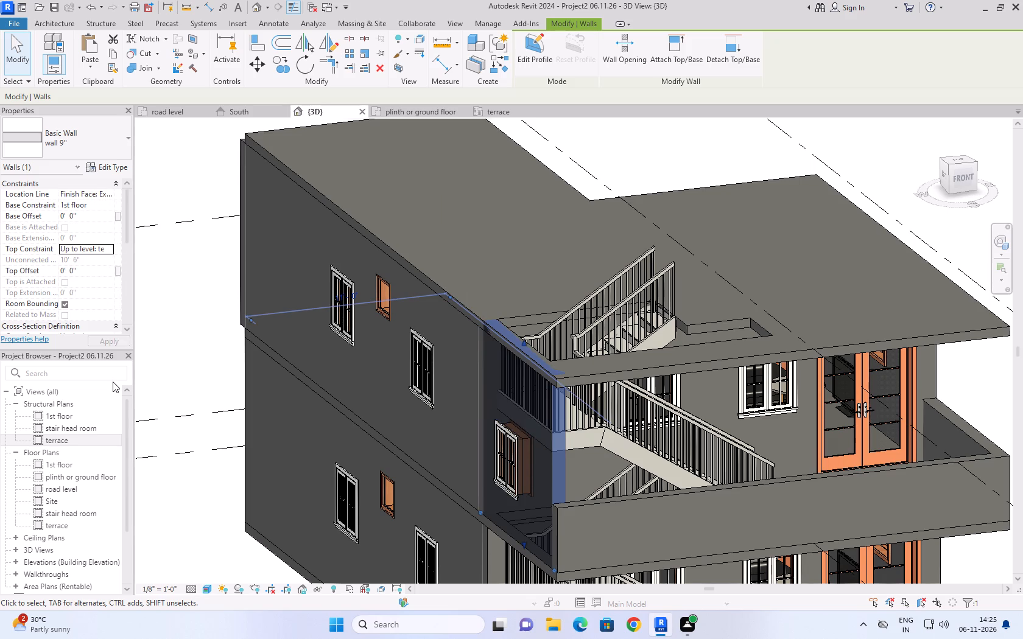
pyautogui.click(864, 129)
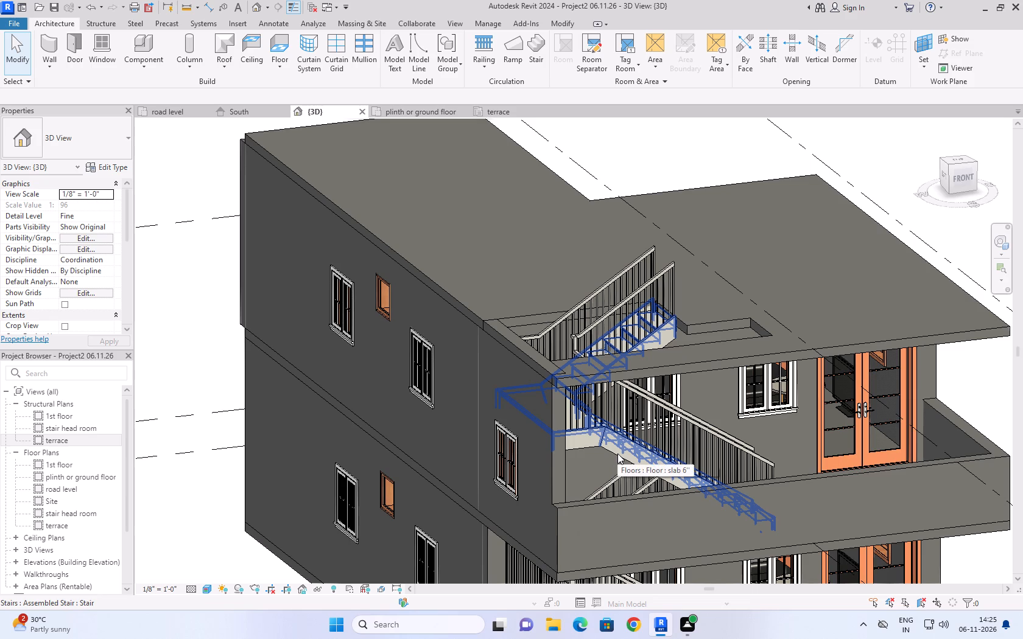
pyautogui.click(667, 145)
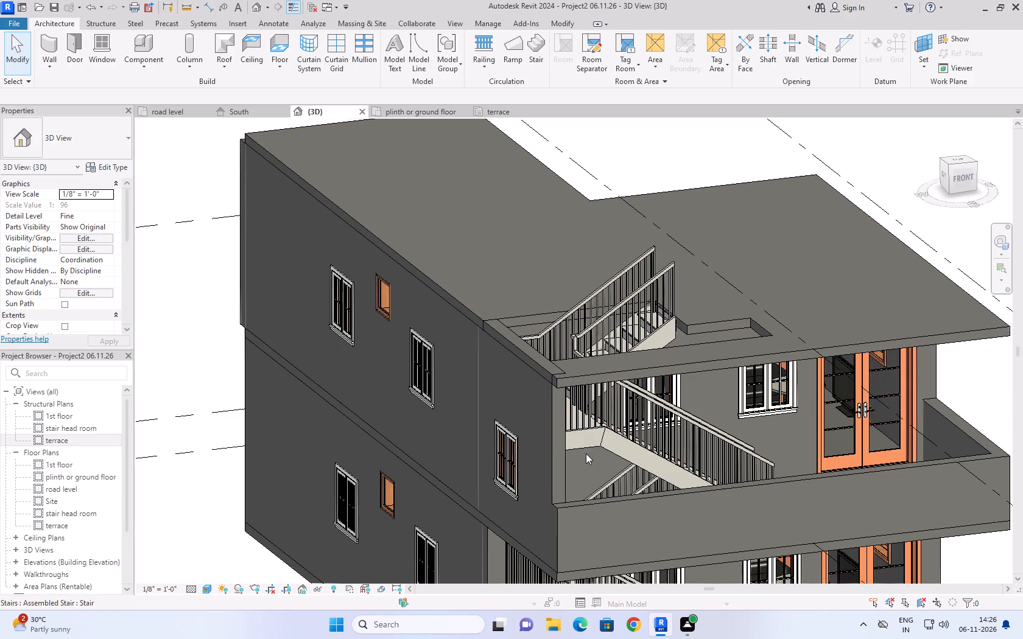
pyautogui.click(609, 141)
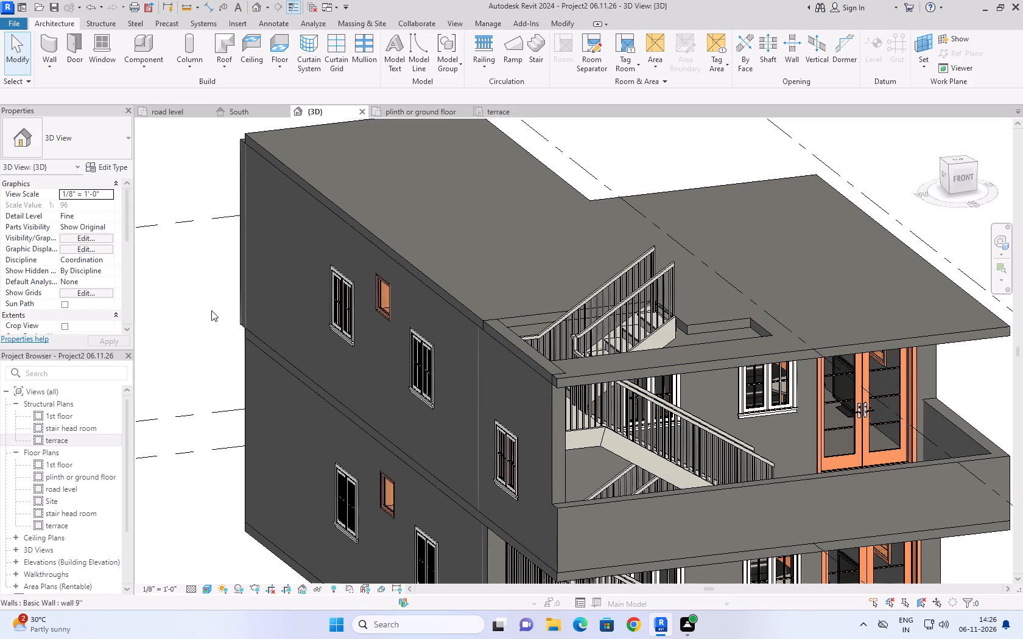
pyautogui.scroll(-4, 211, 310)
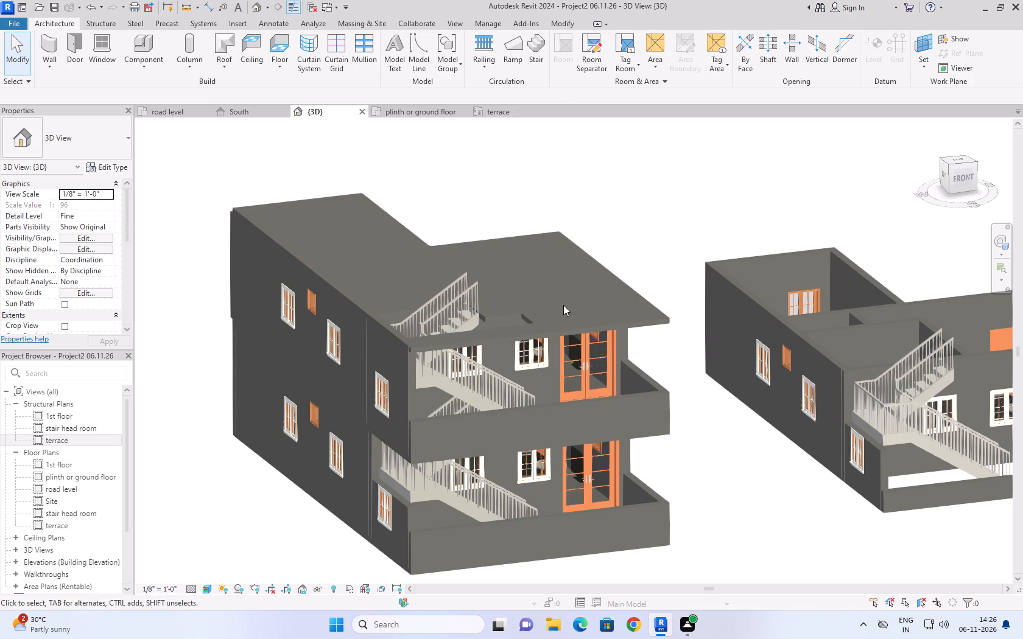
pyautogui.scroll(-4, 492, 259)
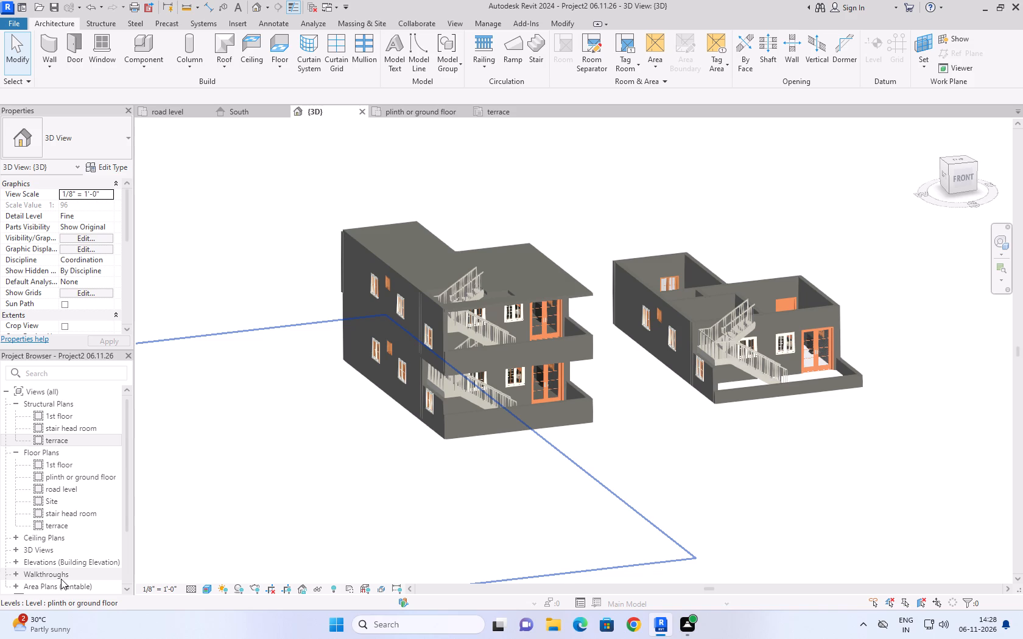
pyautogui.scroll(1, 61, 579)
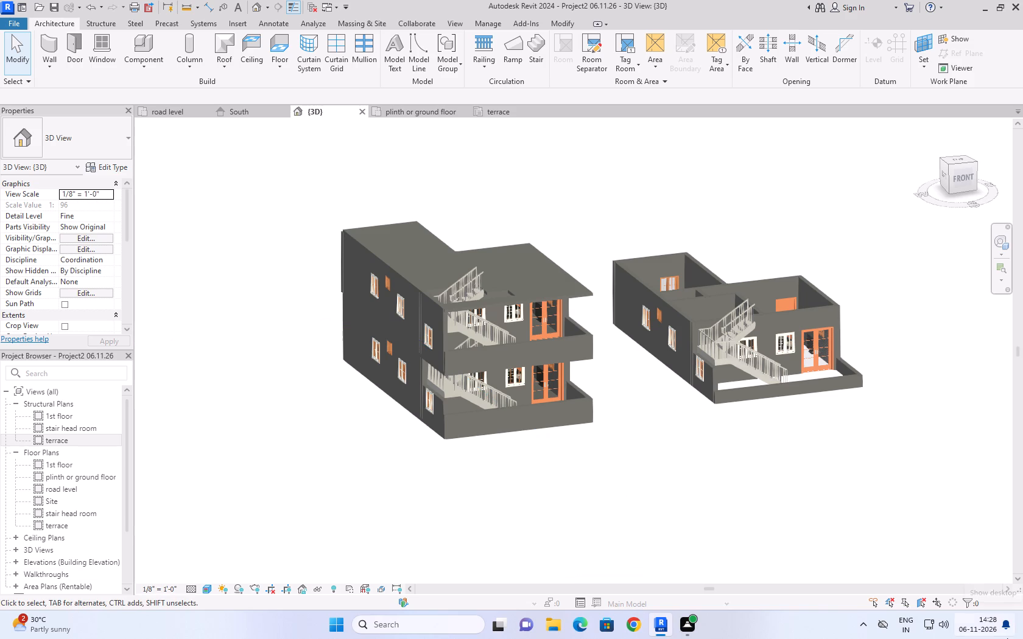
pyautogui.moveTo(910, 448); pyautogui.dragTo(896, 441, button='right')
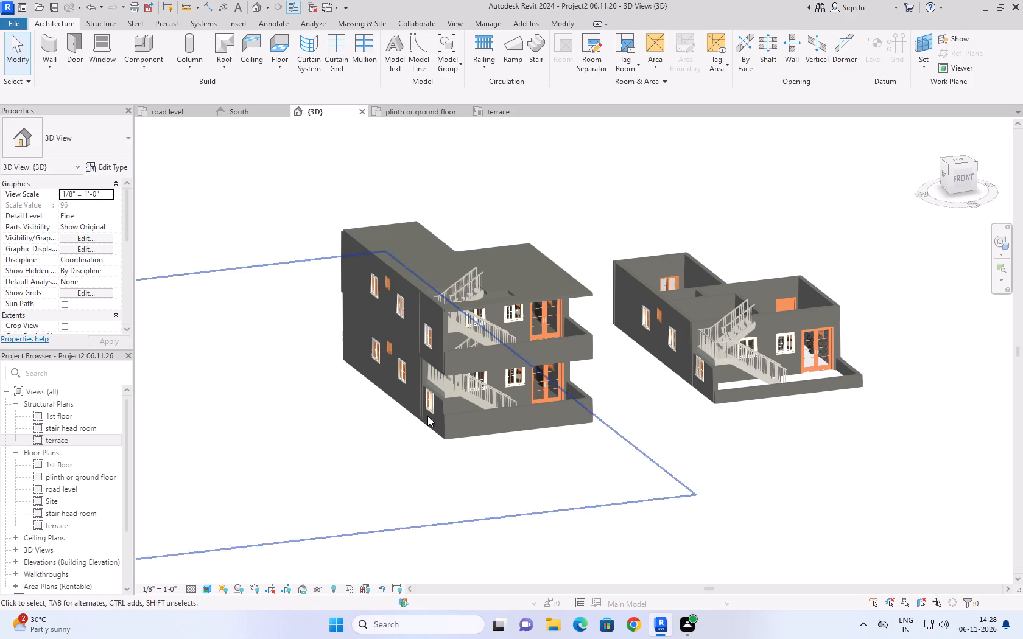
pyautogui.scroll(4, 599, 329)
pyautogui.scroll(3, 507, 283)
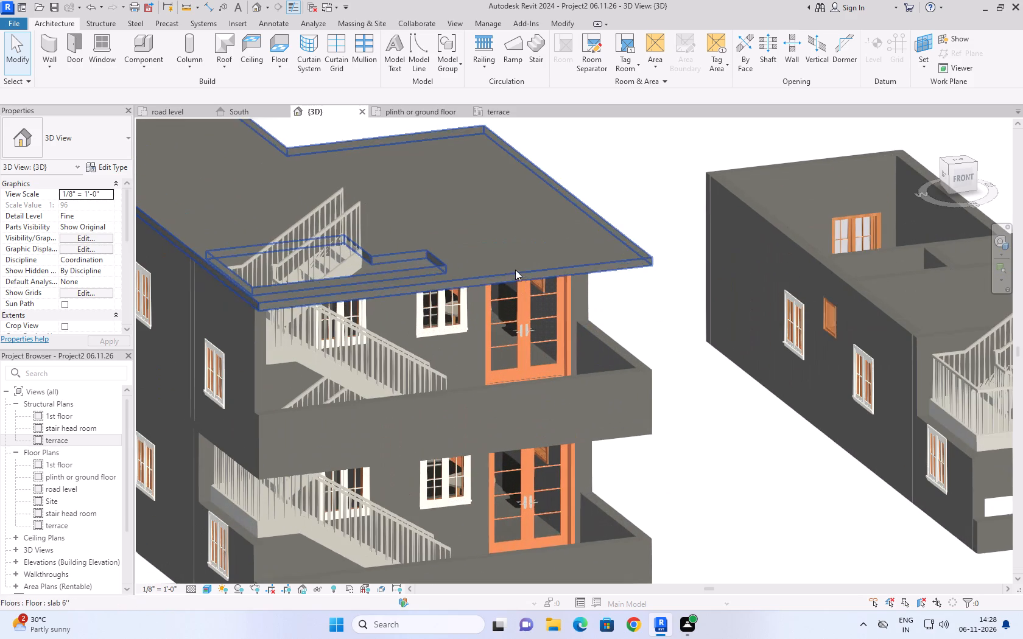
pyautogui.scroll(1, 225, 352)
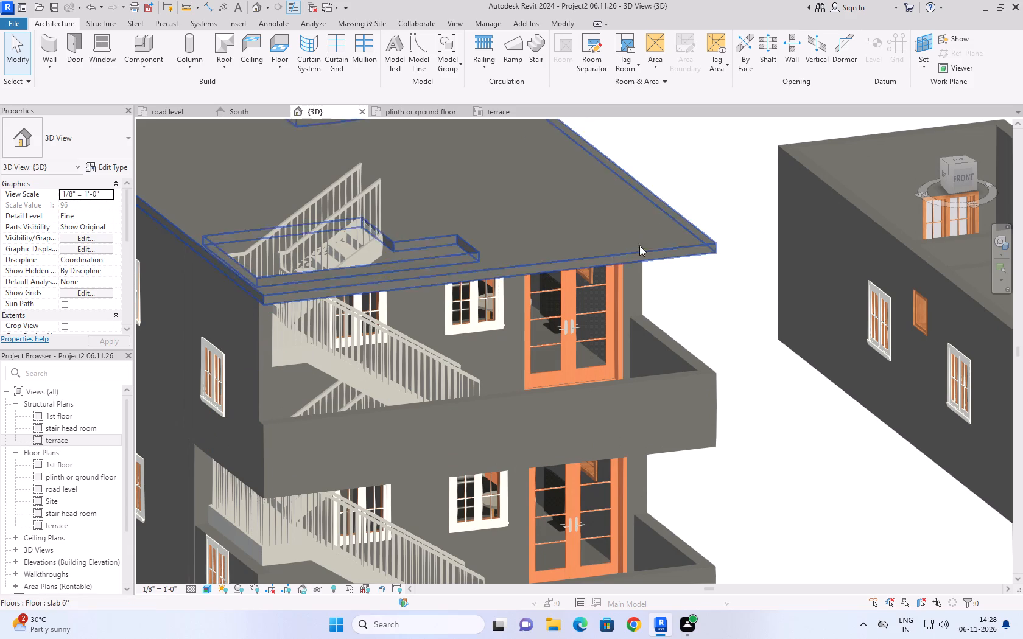
# Examine the two-storey house's slabs, stair openings and stair-side walls in 3D from above, the front, the underside and the left side.
pyautogui.keyDown('shift'); pyautogui.moveTo(688, 150); pyautogui.dragTo(673, 303, button='middle'); pyautogui.keyUp('shift')
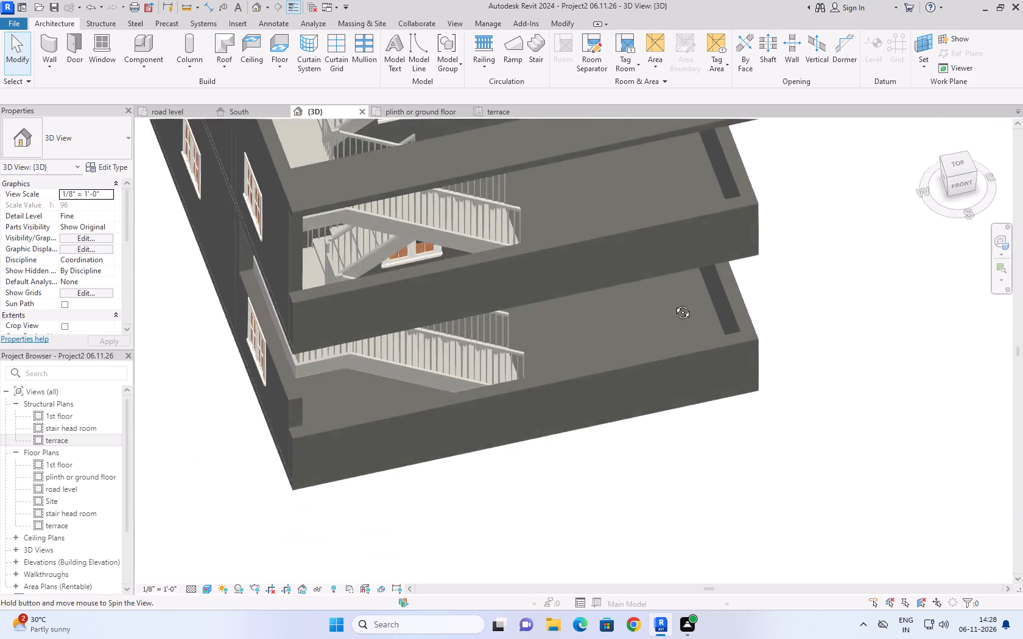
pyautogui.keyDown('shift'); pyautogui.moveTo(673, 303); pyautogui.dragTo(623, 341, button='middle'); pyautogui.keyUp('shift')
pyautogui.moveTo(628, 240); pyautogui.dragTo(585, 253, button='middle')
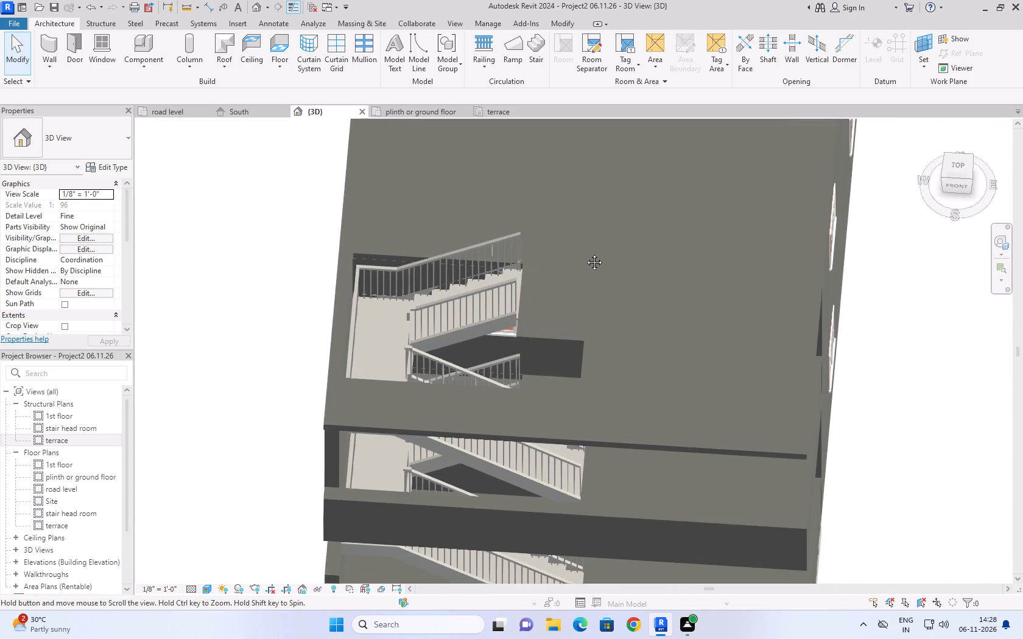
pyautogui.moveTo(585, 253); pyautogui.dragTo(520, 268, button='middle')
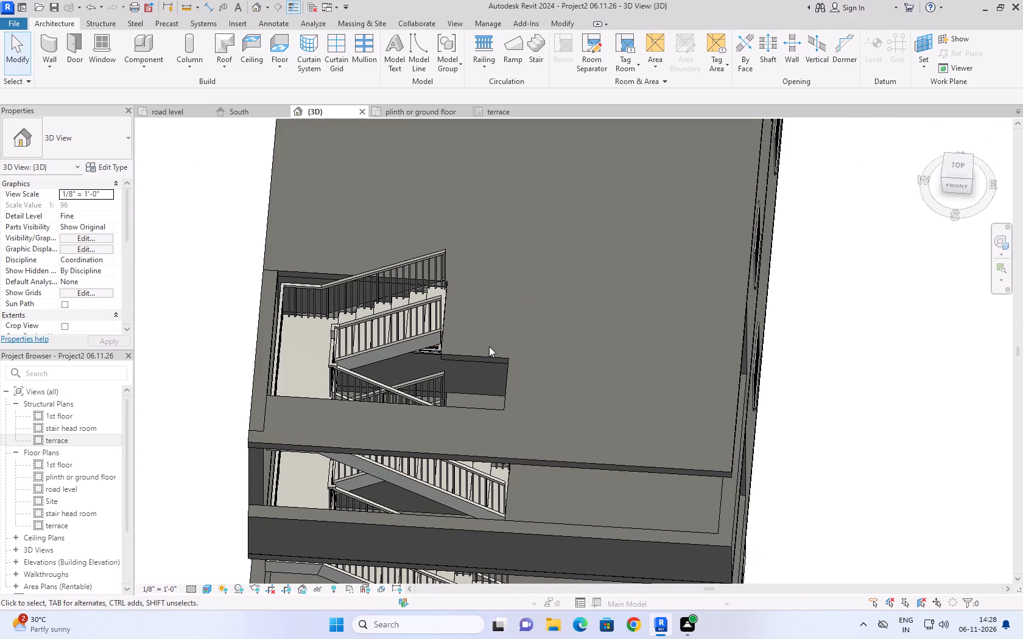
pyautogui.scroll(1, 487, 347)
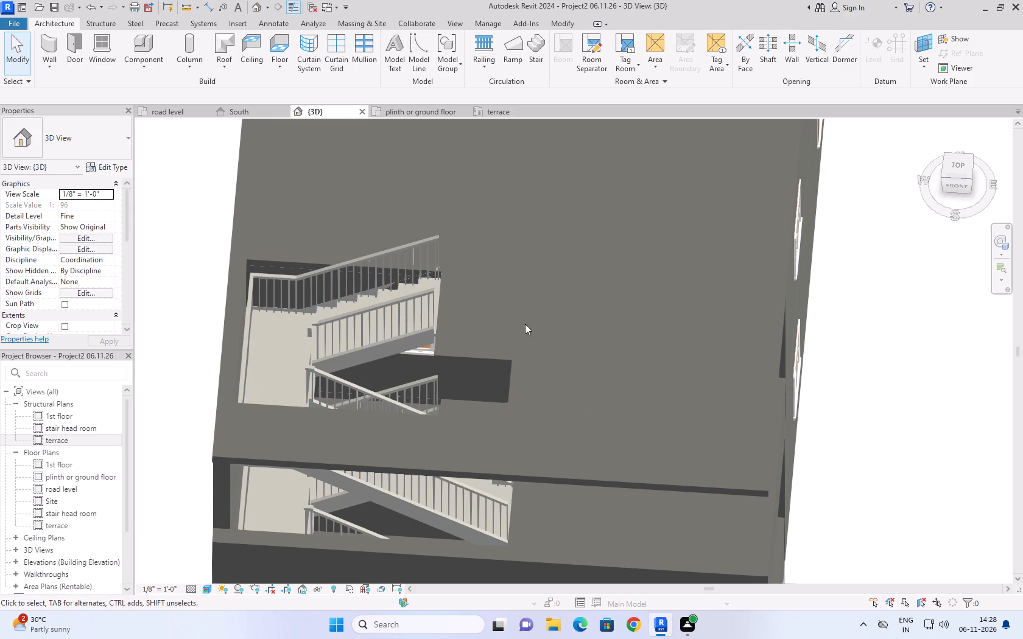
pyautogui.keyDown('shift'); pyautogui.moveTo(581, 329); pyautogui.dragTo(565, 234, button='middle'); pyautogui.keyUp('shift')
pyautogui.scroll(-4, 569, 214)
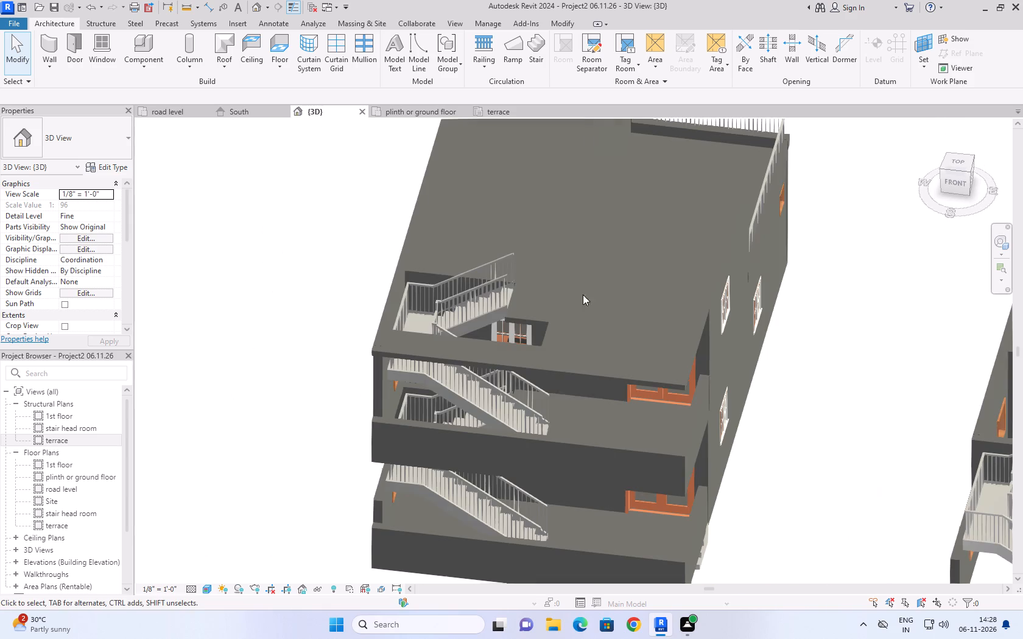
pyautogui.keyDown('shift'); pyautogui.moveTo(567, 412); pyautogui.dragTo(598, 415, button='middle'); pyautogui.keyUp('shift')
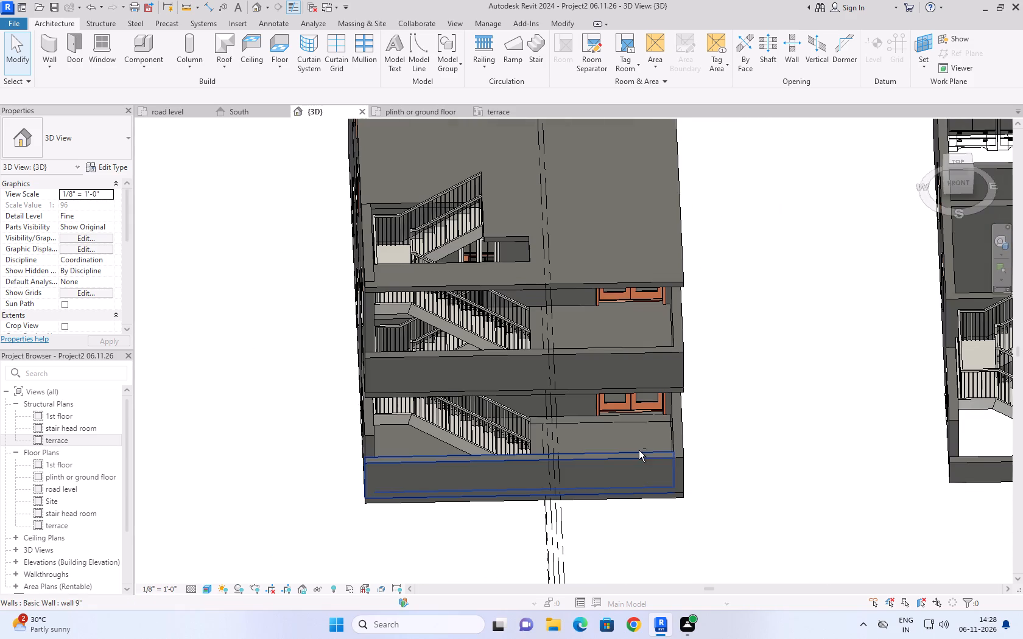
pyautogui.keyDown('shift'); pyautogui.moveTo(475, 380); pyautogui.dragTo(527, 308, button='middle'); pyautogui.keyUp('shift')
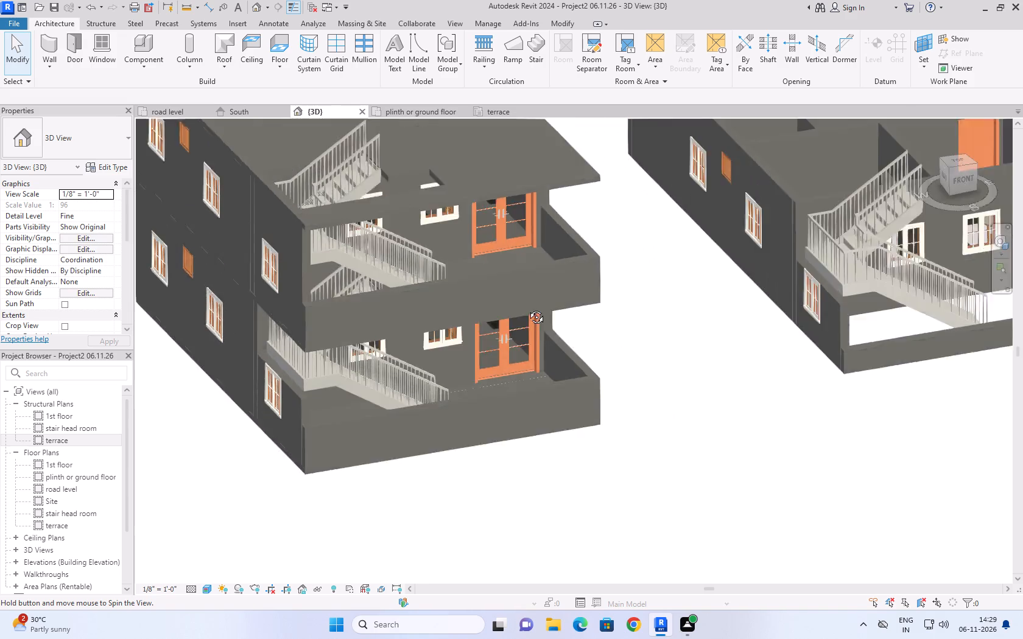
pyautogui.keyDown('shift'); pyautogui.moveTo(527, 308); pyautogui.dragTo(513, 71, button='middle'); pyautogui.keyUp('shift')
pyautogui.keyDown('shift'); pyautogui.scroll(1, 513, 150); pyautogui.keyUp('shift')
pyautogui.moveTo(532, 484); pyautogui.dragTo(532, 410, button='middle')
pyautogui.scroll(-7, 545, 288)
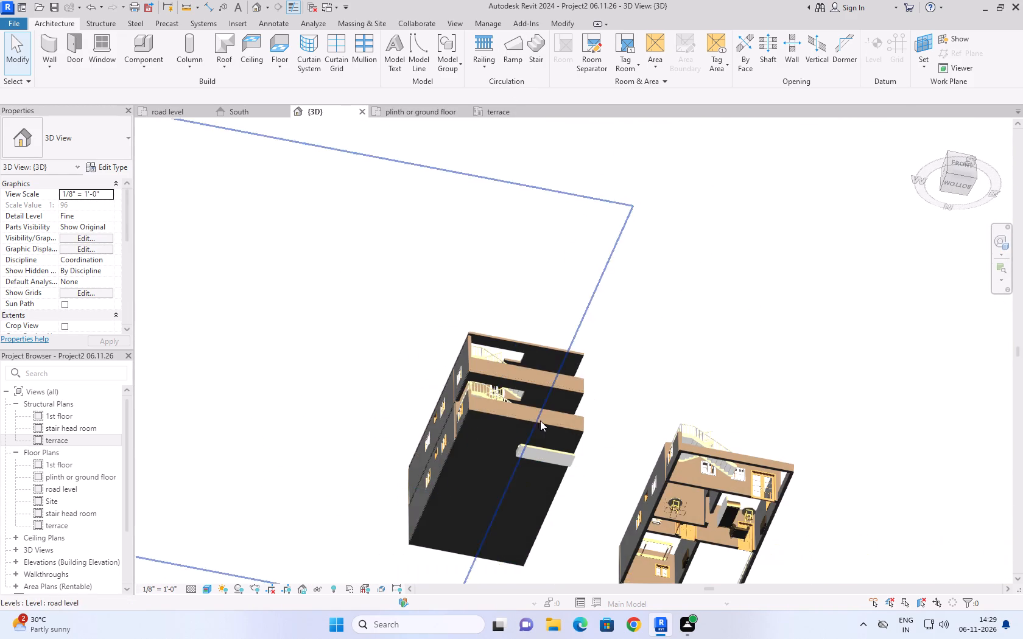
pyautogui.keyDown('shift'); pyautogui.moveTo(536, 425); pyautogui.dragTo(617, 435, button='middle'); pyautogui.keyUp('shift')
pyautogui.keyDown('shift'); pyautogui.scroll(1, 542, 410); pyautogui.keyUp('shift')
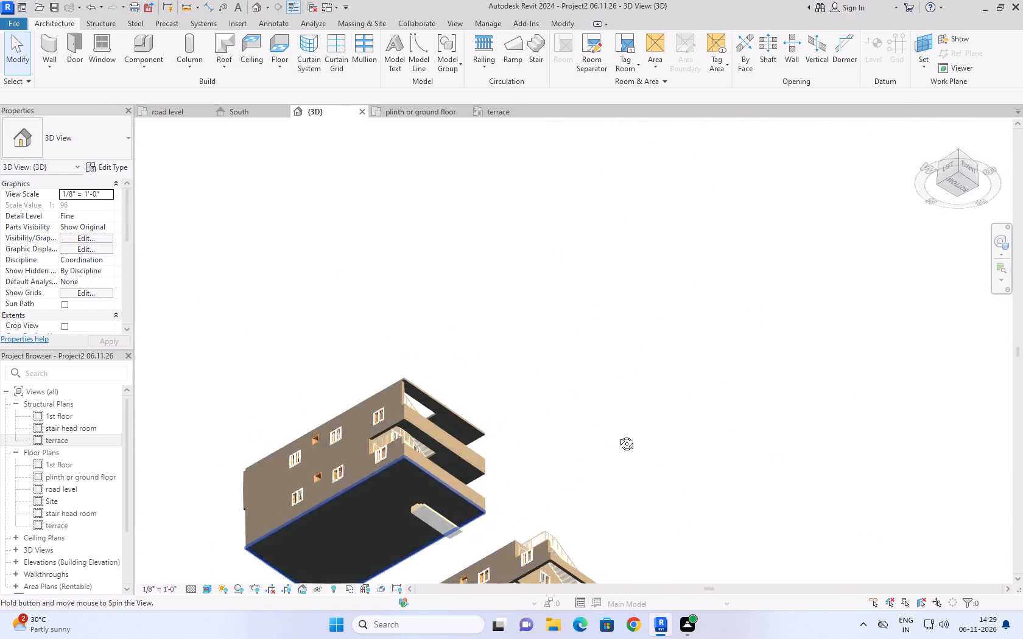
pyautogui.keyDown('shift'); pyautogui.moveTo(617, 435); pyautogui.dragTo(669, 584, button='middle'); pyautogui.keyUp('shift')
pyautogui.scroll(5, 326, 352)
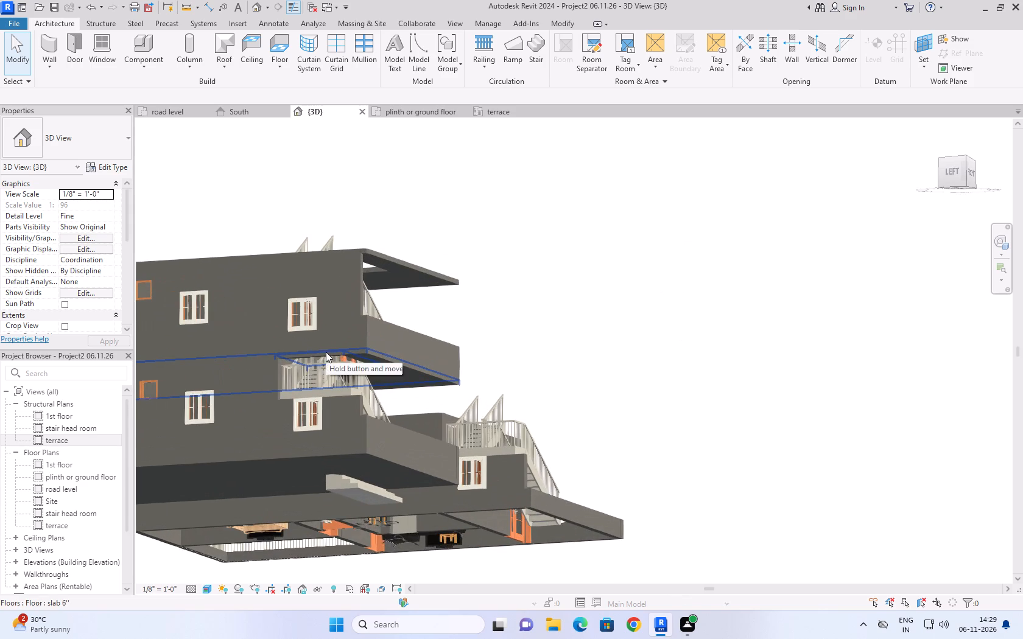
pyautogui.keyDown('shift'); pyautogui.moveTo(326, 352); pyautogui.dragTo(334, 413, button='middle'); pyautogui.keyUp('shift')
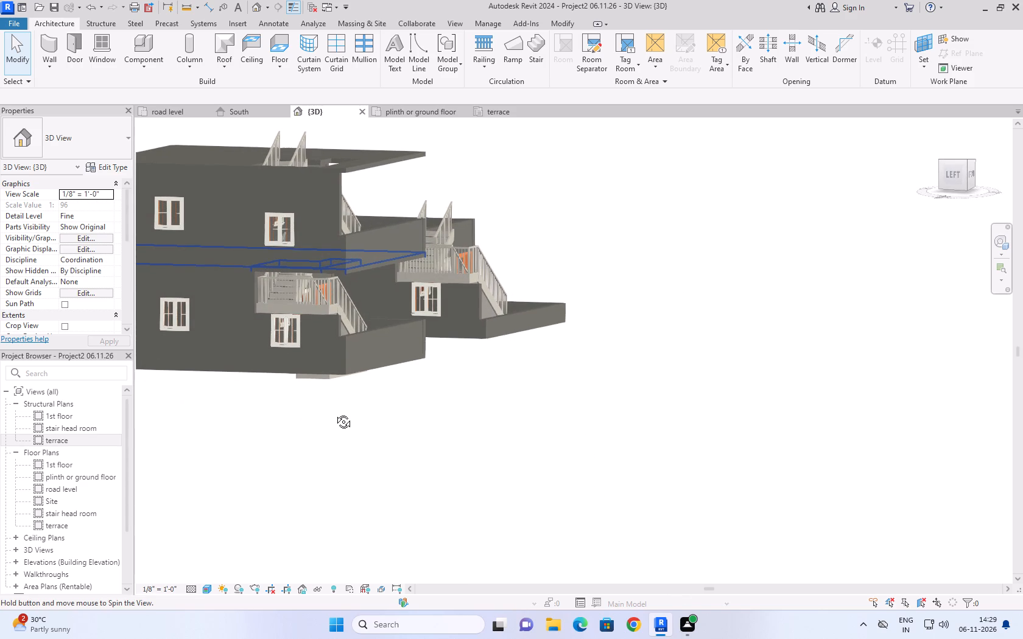
pyautogui.keyDown('shift'); pyautogui.moveTo(334, 413); pyautogui.dragTo(262, 428, button='middle'); pyautogui.keyUp('shift')
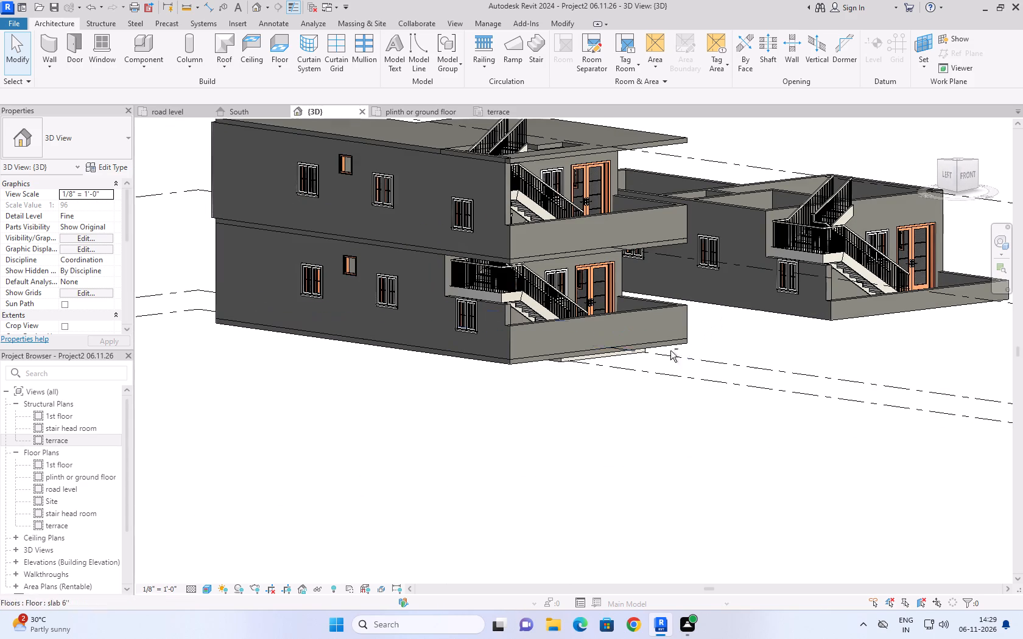
pyautogui.scroll(-1, 588, 394)
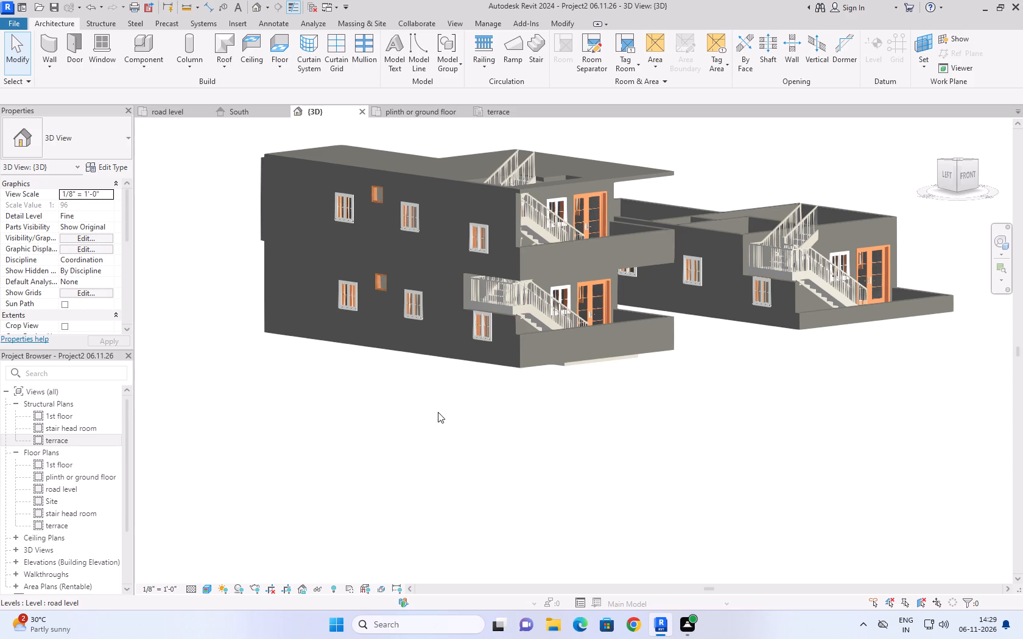
pyautogui.scroll(3, 559, 358)
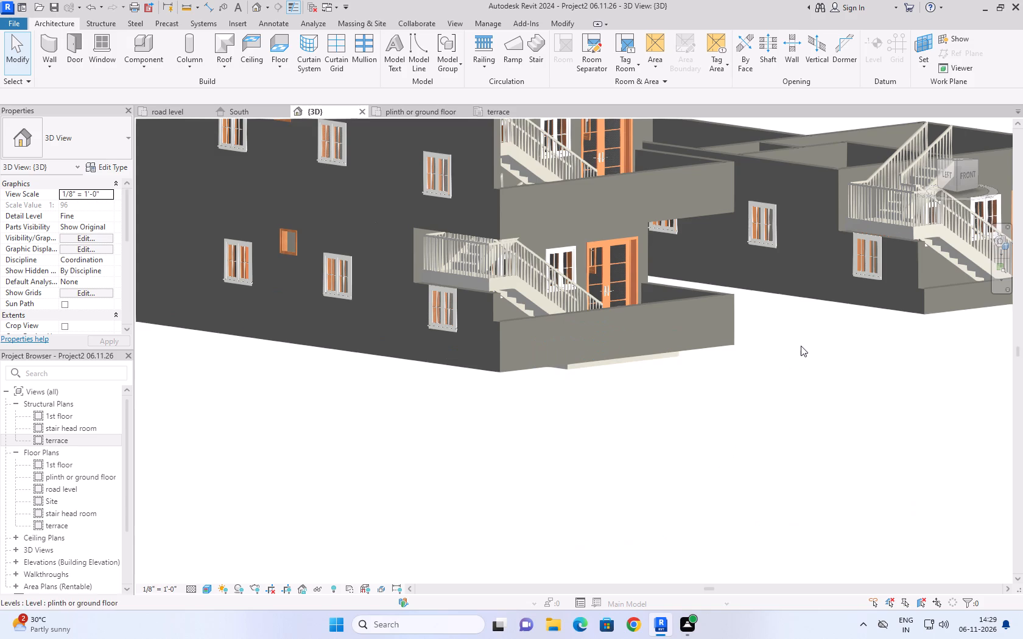
# Inspect the entrance steps in the home 3D view and in the plinth or ground floor plan.
pyautogui.click(930, 130)
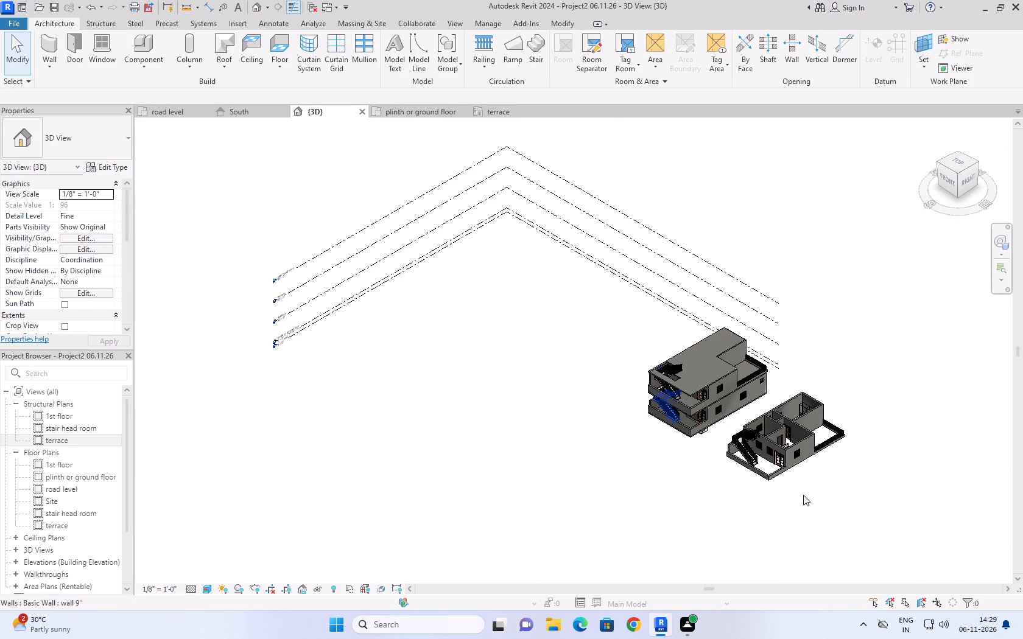
pyautogui.scroll(3, 711, 402)
pyautogui.scroll(8, 695, 454)
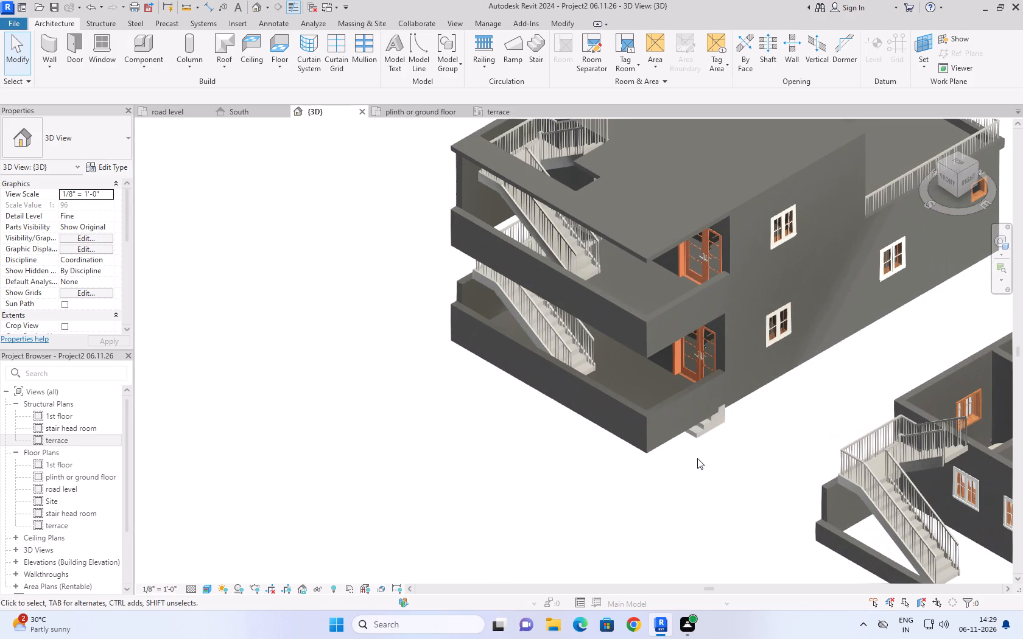
pyautogui.scroll(1, 711, 430)
pyautogui.scroll(-8, 703, 404)
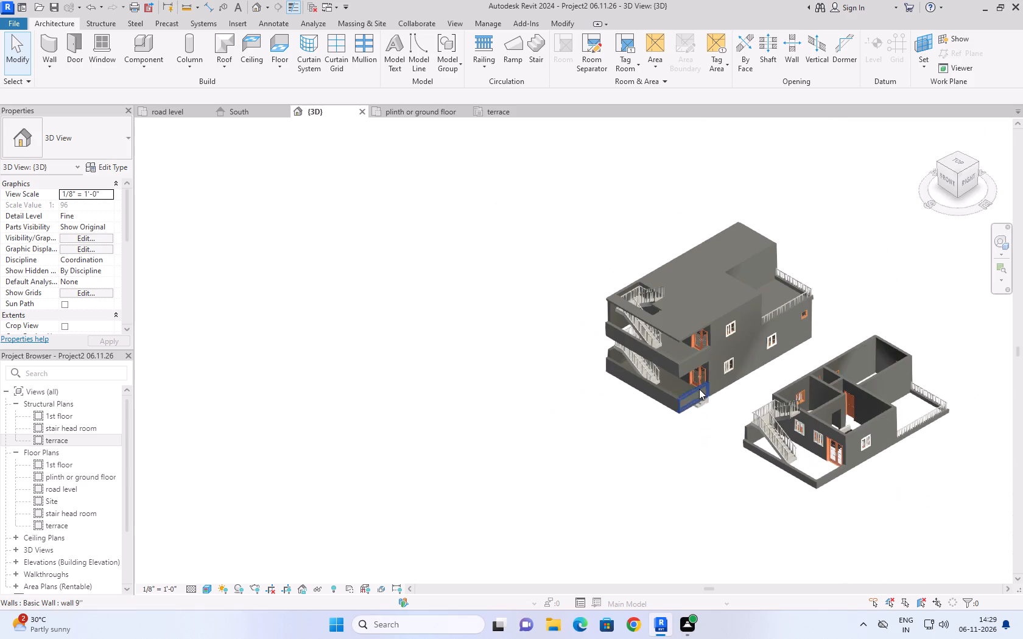
pyautogui.scroll(3, 705, 419)
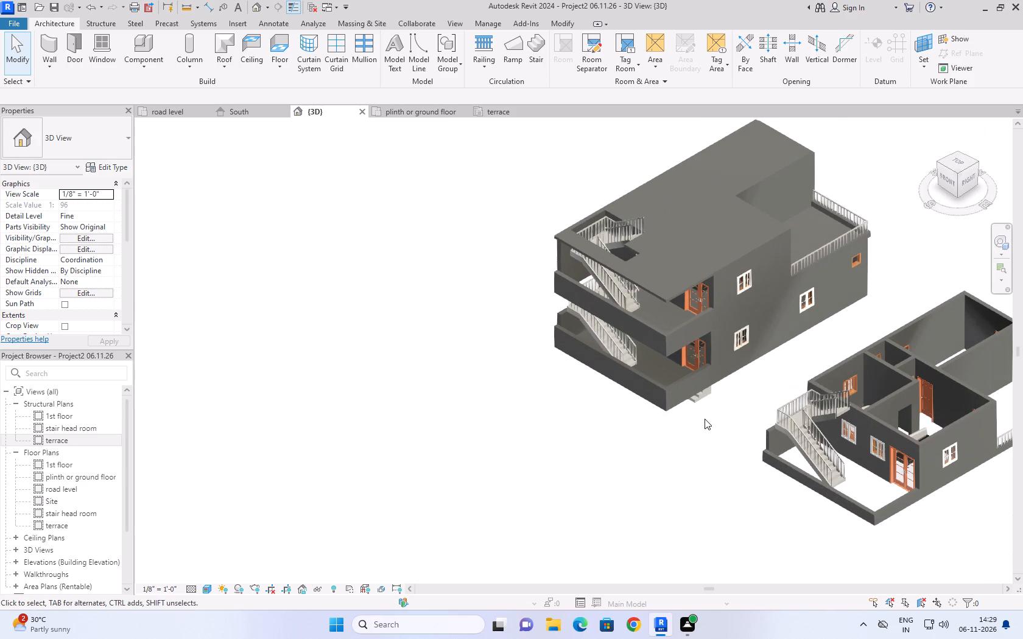
pyautogui.scroll(2, 705, 419)
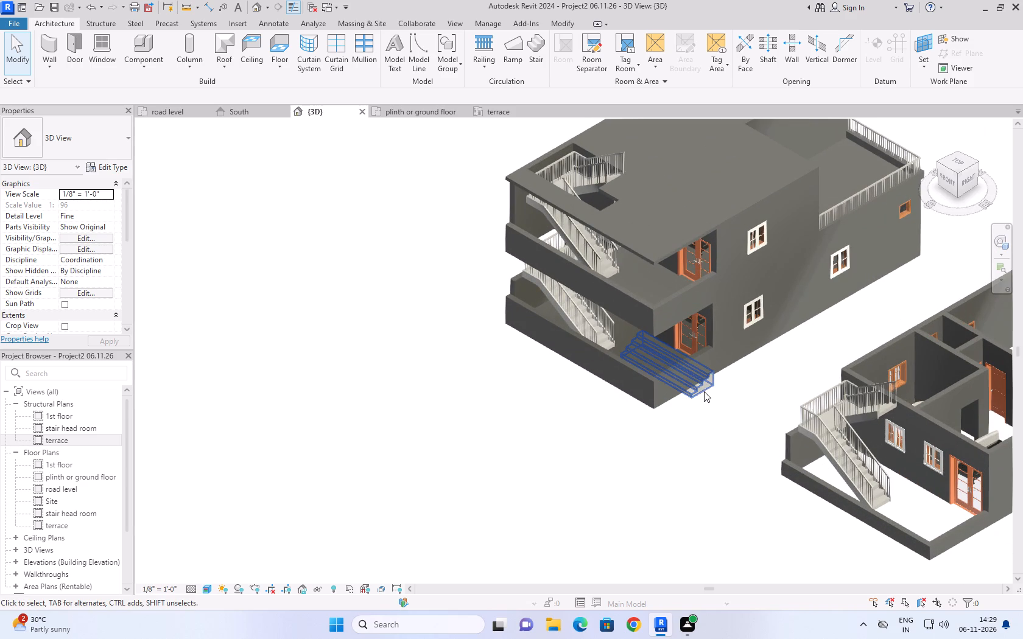
pyautogui.click(704, 391)
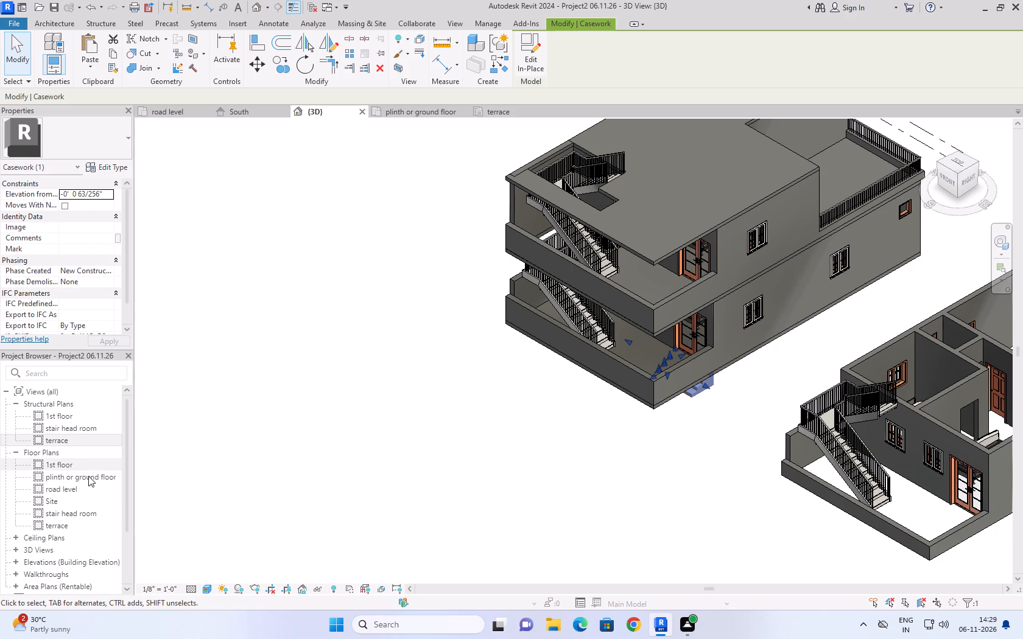
pyautogui.click(19, 406)
pyautogui.tripleClick(63, 440)
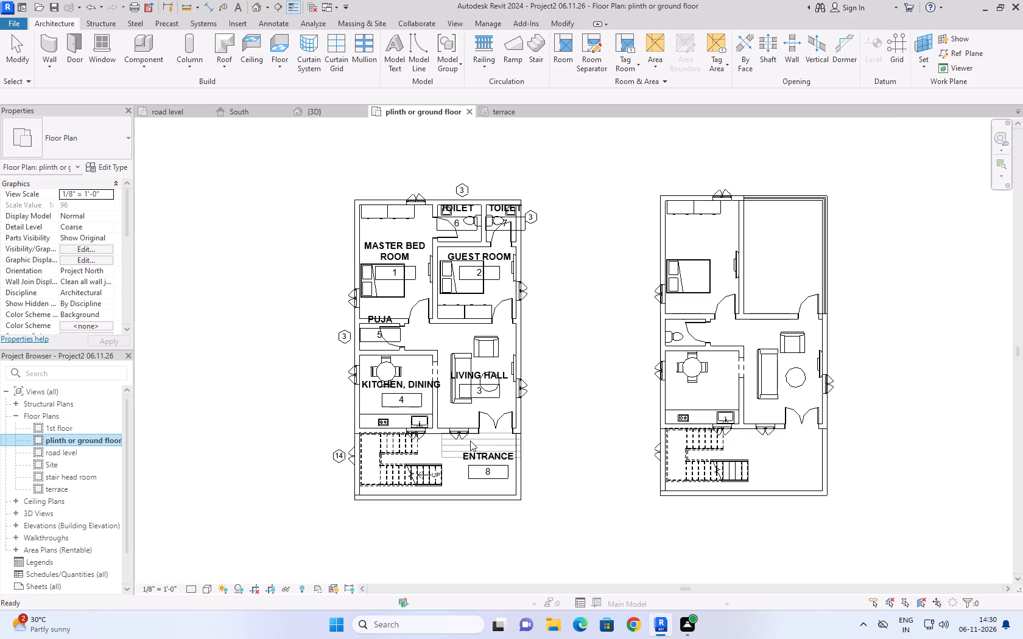
pyautogui.click(554, 455)
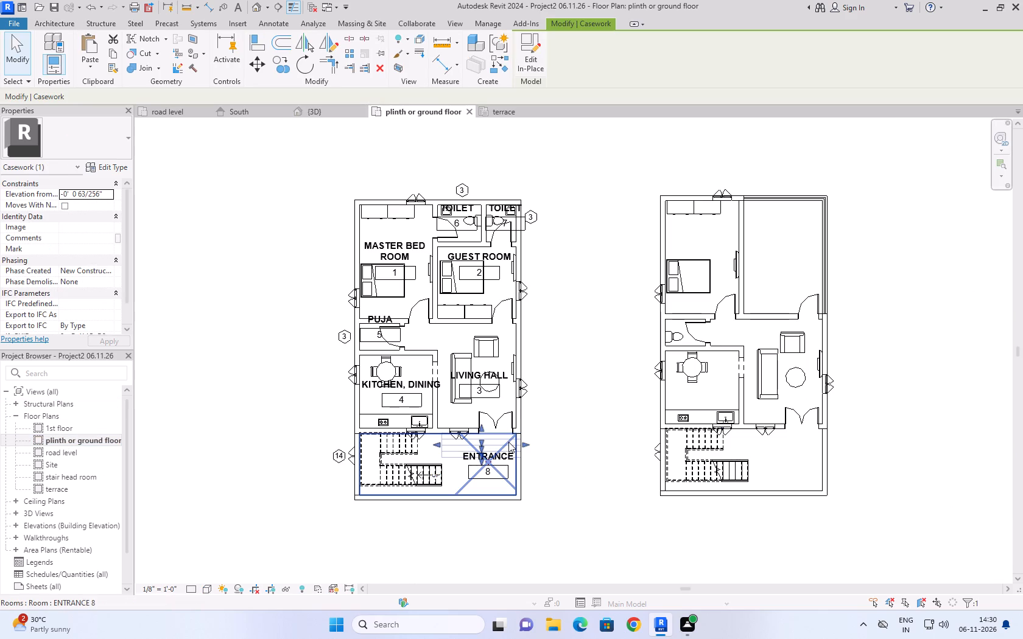
pyautogui.click(564, 490)
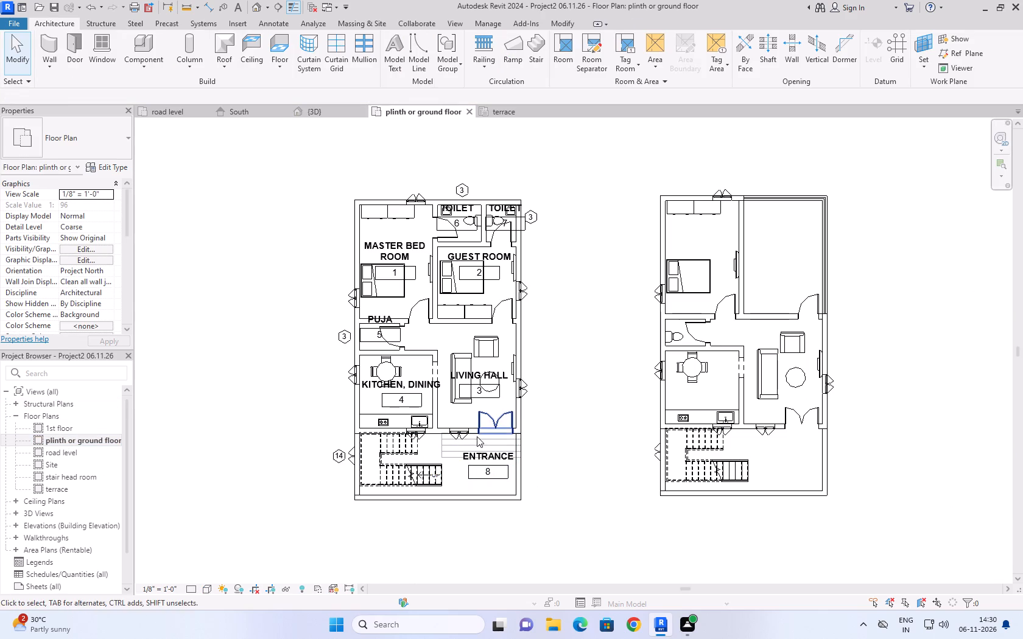
pyautogui.click(448, 448)
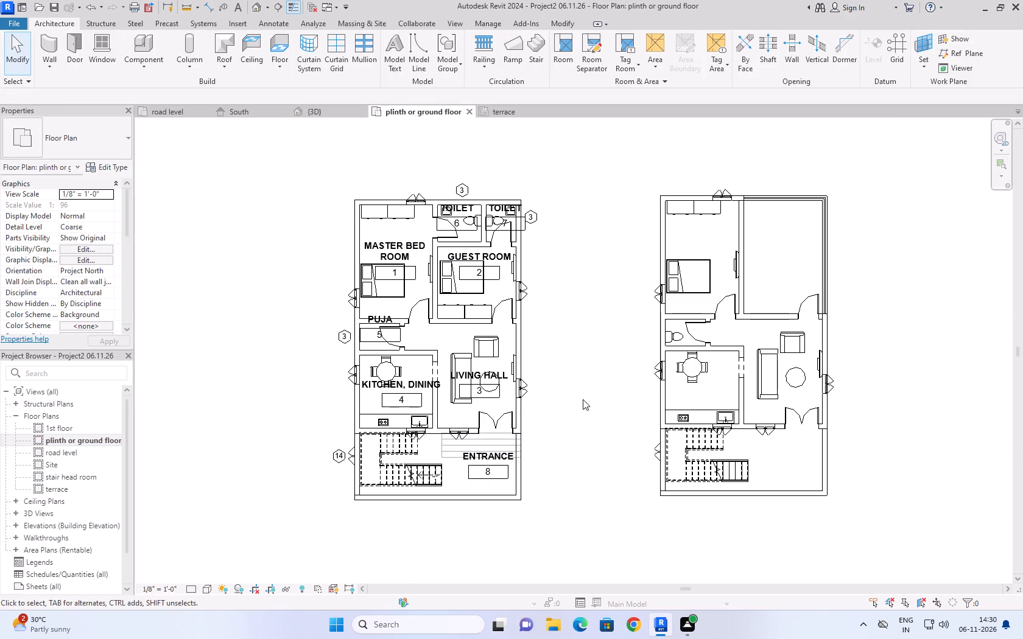
pyautogui.click(583, 399)
pyautogui.click(586, 265)
# Select the entrance steps in the 3D view and review their properties.
pyautogui.click(316, 106)
pyautogui.scroll(1, 663, 511)
pyautogui.click(663, 511)
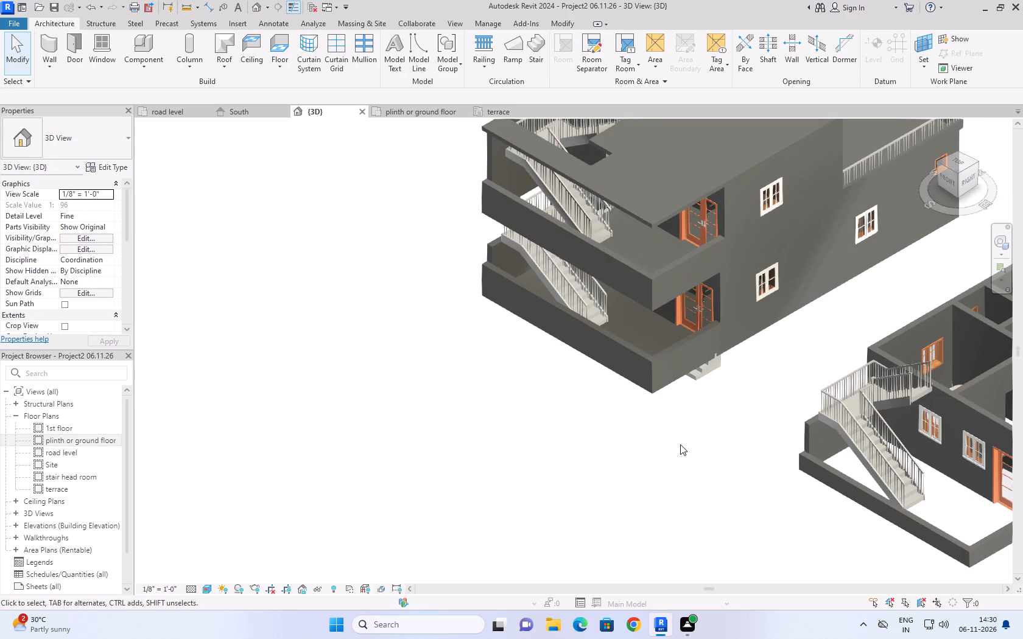
pyautogui.click(711, 371)
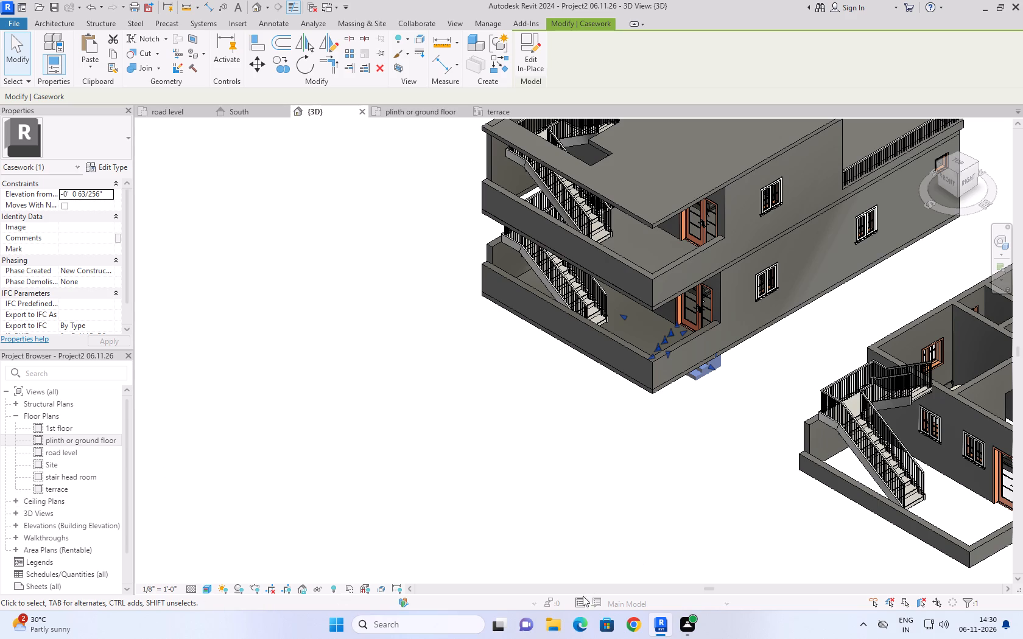
pyautogui.scroll(4, 79, 259)
pyautogui.scroll(-2, 76, 263)
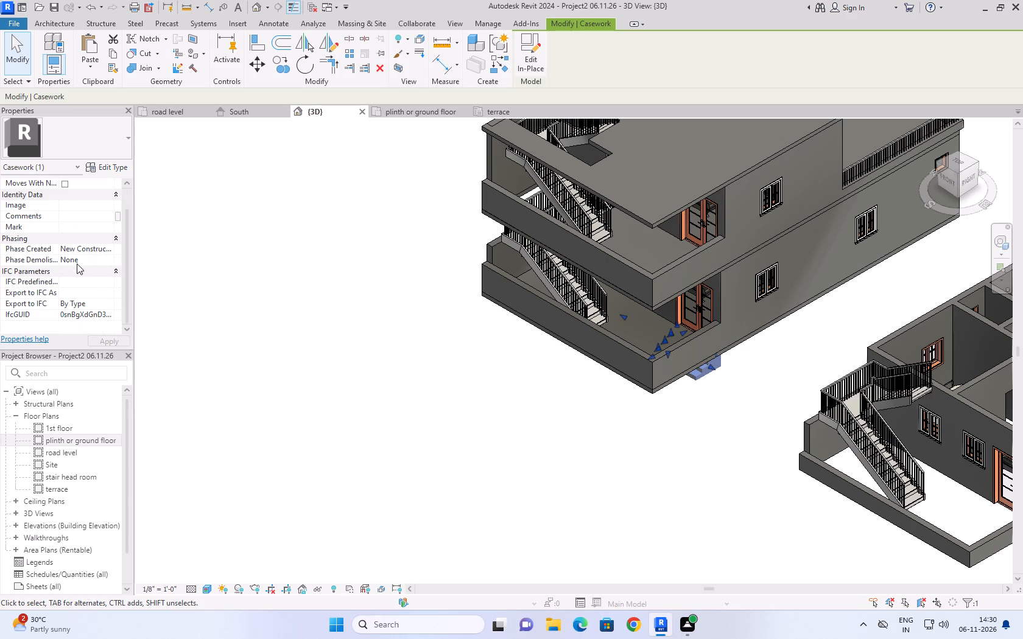
pyautogui.scroll(-7, 77, 264)
pyautogui.scroll(5, 76, 267)
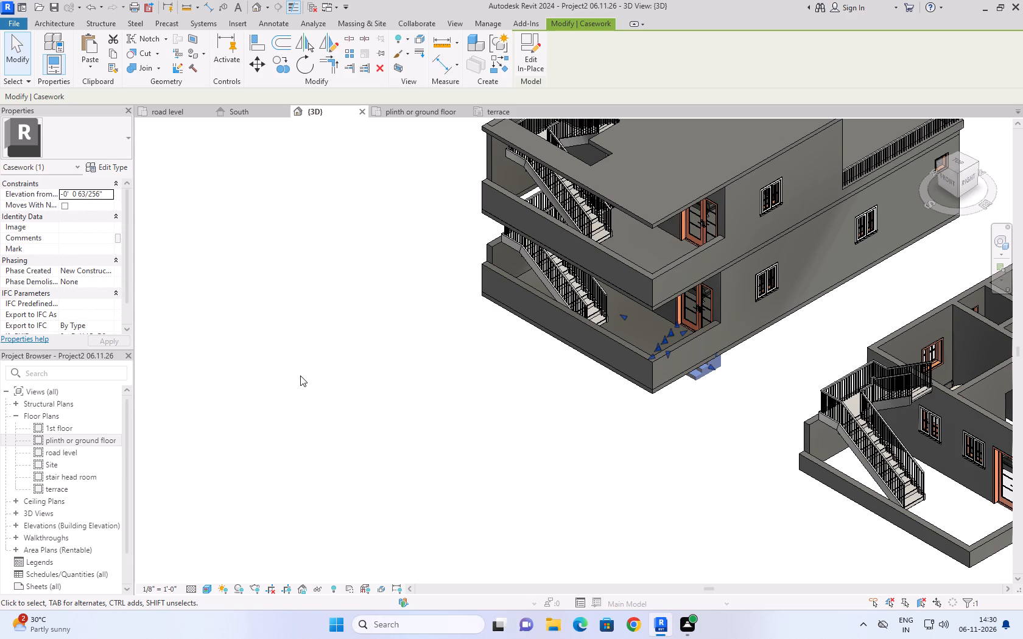
# Check the entrance area in the plinth or ground floor plan, the road level plan and the South elevation.
pyautogui.doubleClick(105, 435)
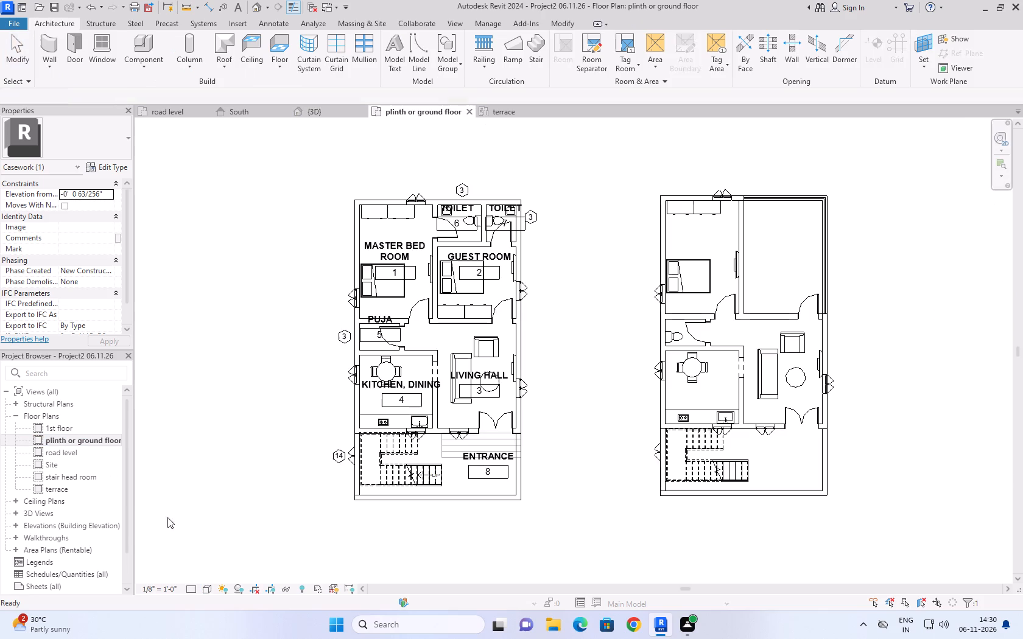
pyautogui.click(555, 437)
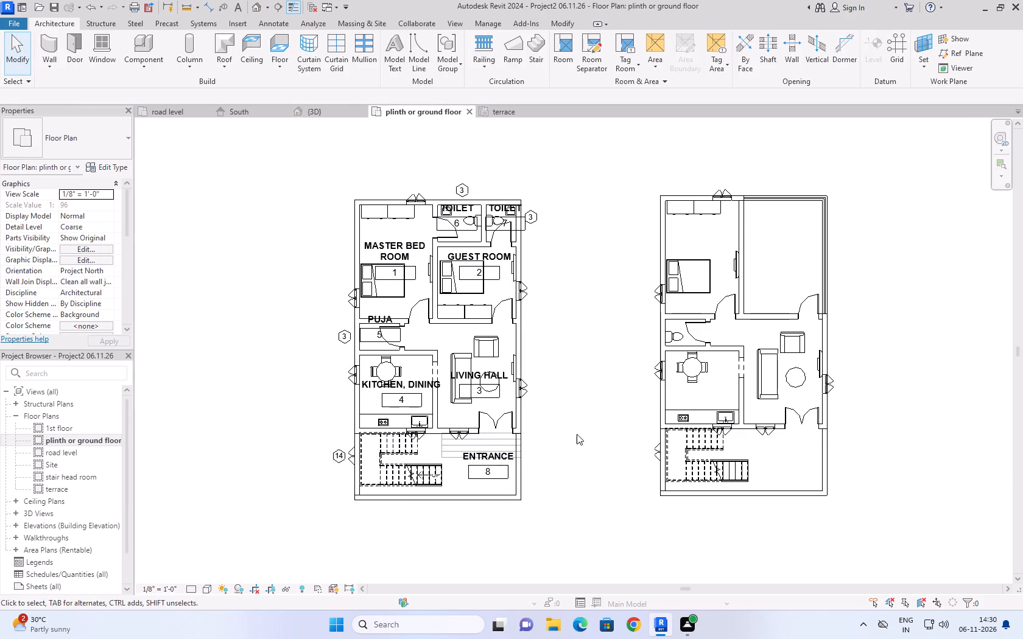
pyautogui.click(594, 411)
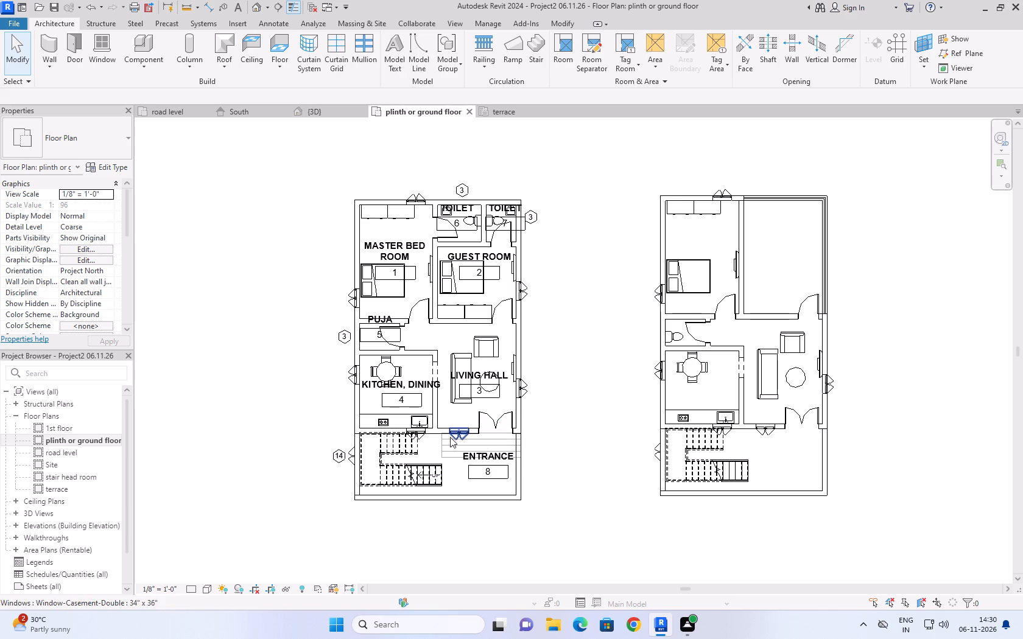
pyautogui.click(164, 113)
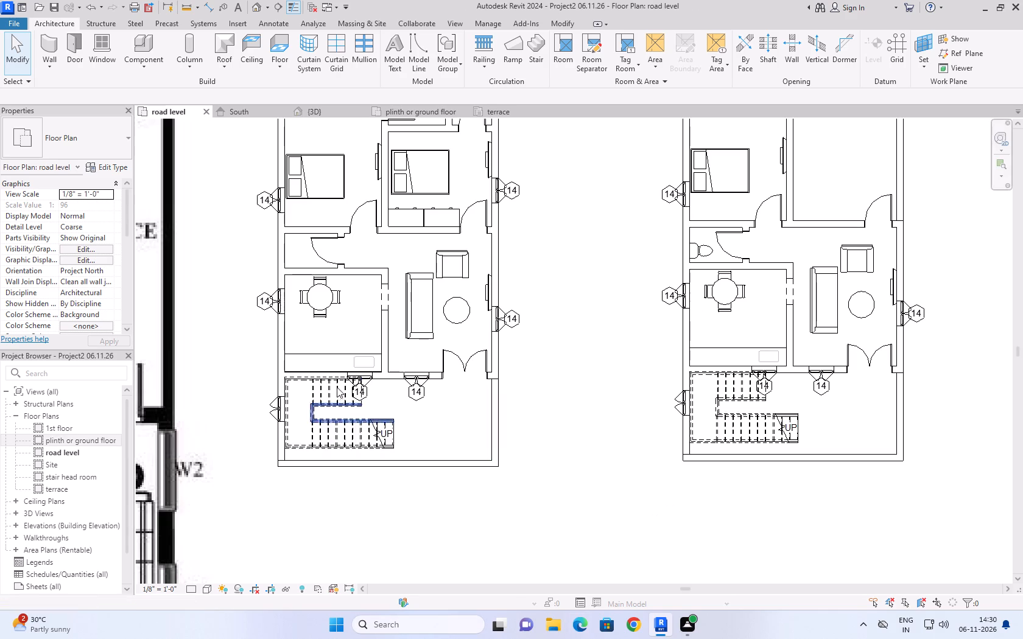
pyautogui.click(446, 393)
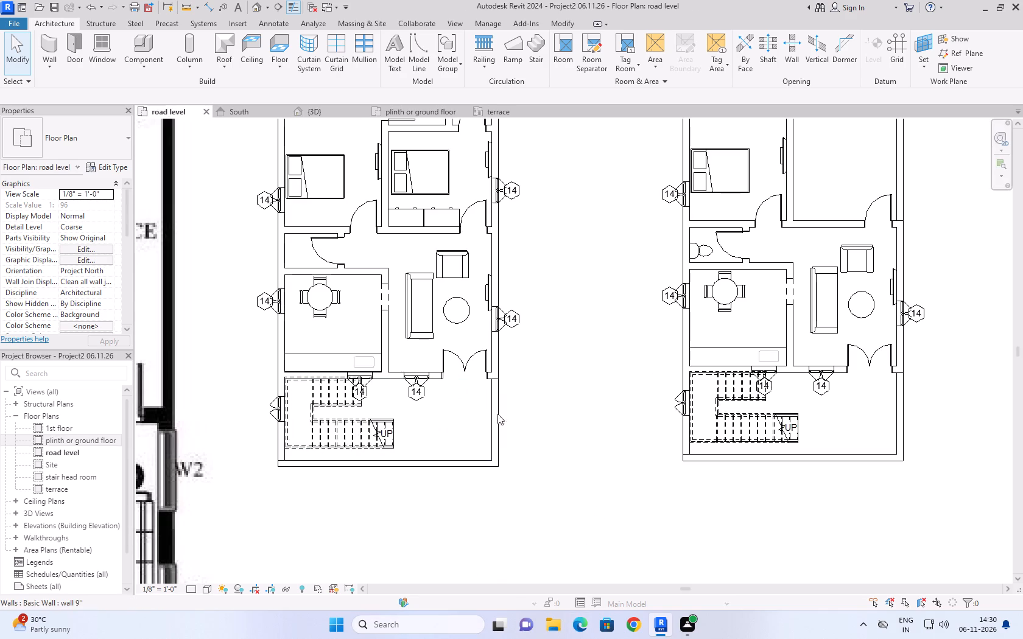
pyautogui.click(258, 110)
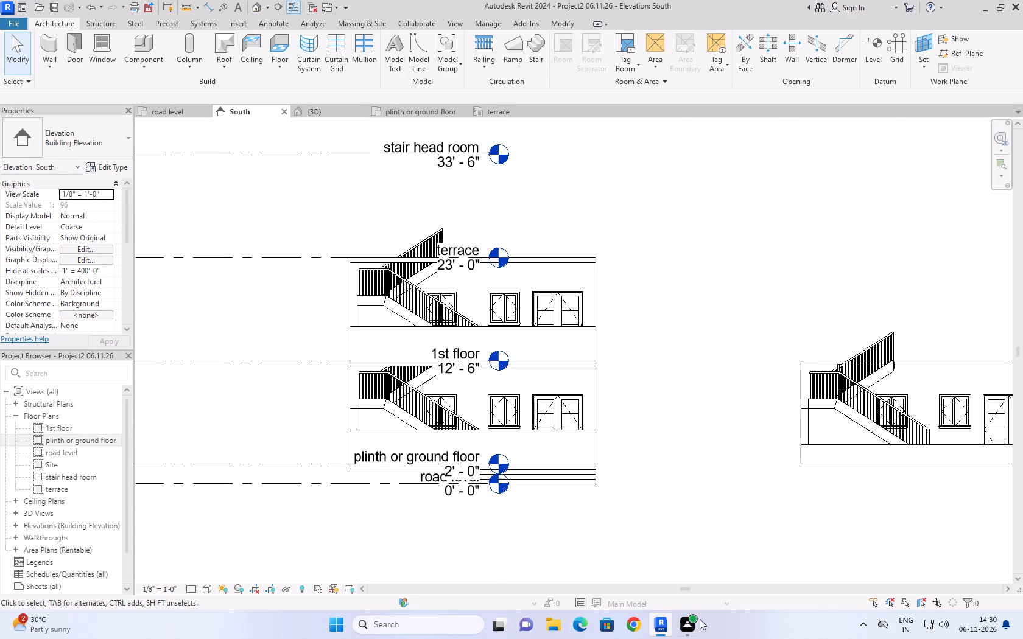
# Examine the two-storey house's entrance steps and plinth slab edge in the South elevation and the 3D view.
pyautogui.click(738, 486)
pyautogui.doubleClick(726, 489)
pyautogui.scroll(-2, 720, 478)
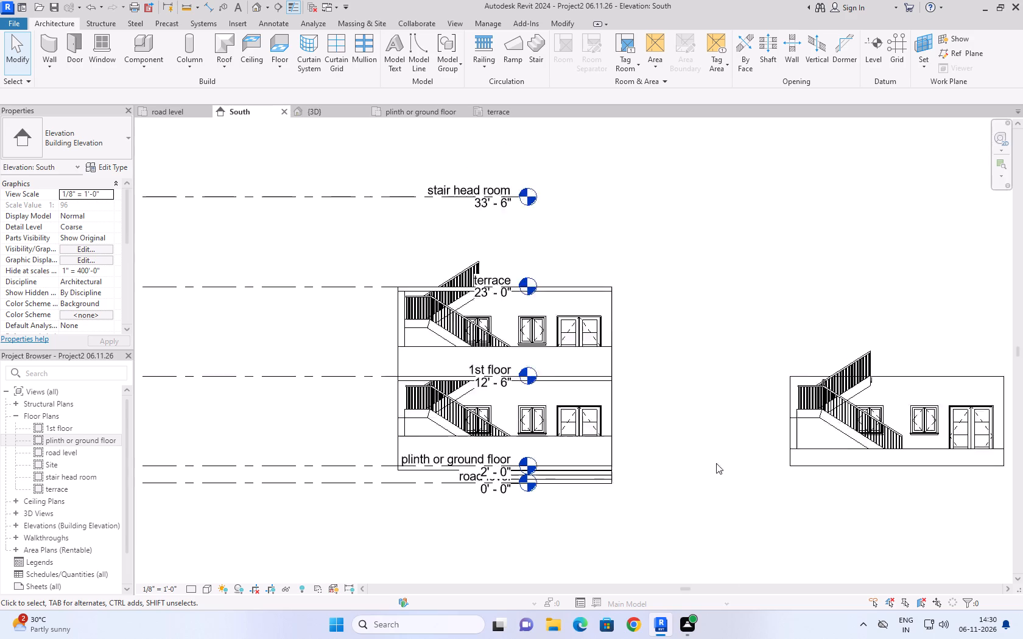
pyautogui.scroll(-4, 716, 463)
pyautogui.scroll(3, 497, 501)
pyautogui.scroll(-4, 501, 501)
pyautogui.scroll(-3, 588, 563)
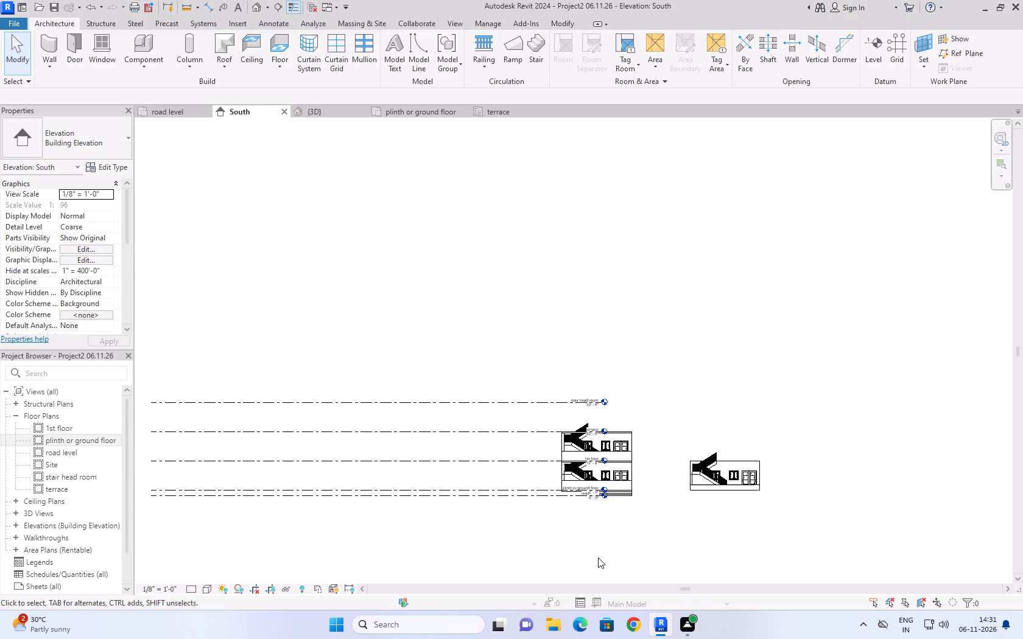
pyautogui.scroll(10, 565, 518)
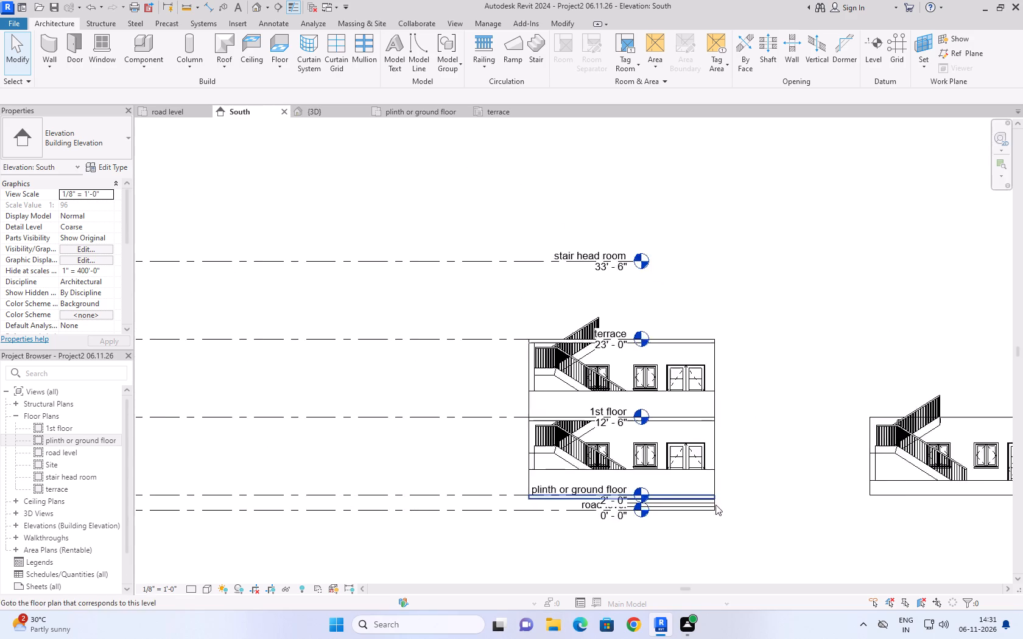
pyautogui.scroll(7, 715, 505)
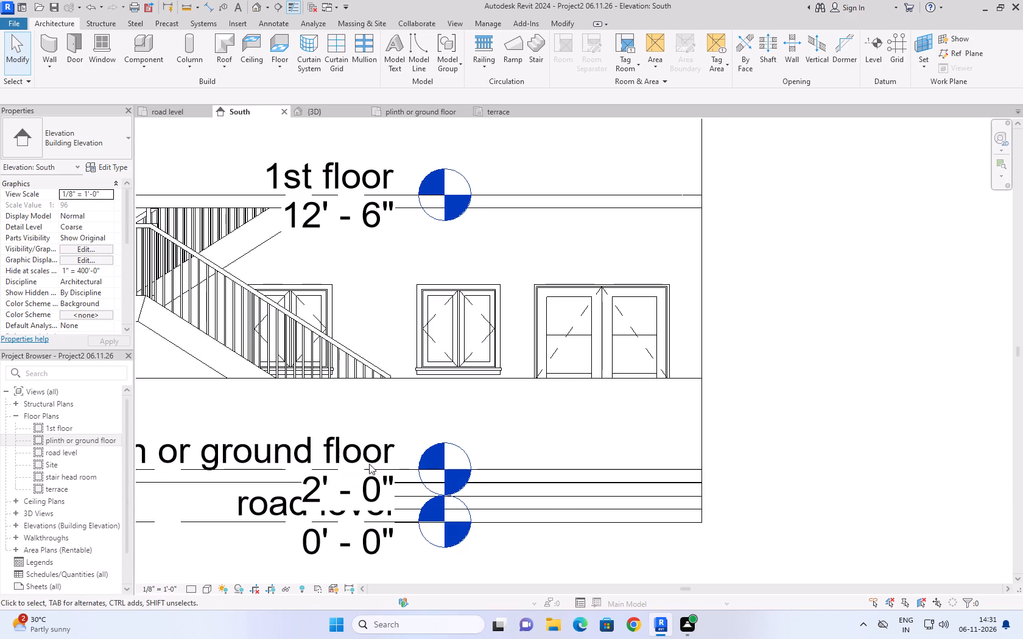
pyautogui.click(926, 478)
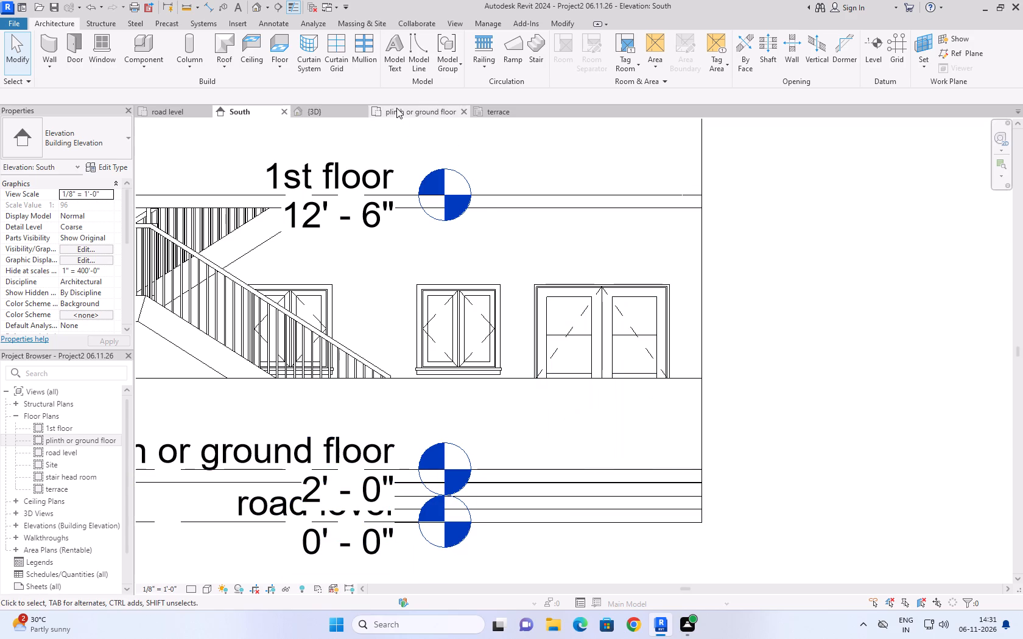
pyautogui.click(396, 108)
pyautogui.click(324, 113)
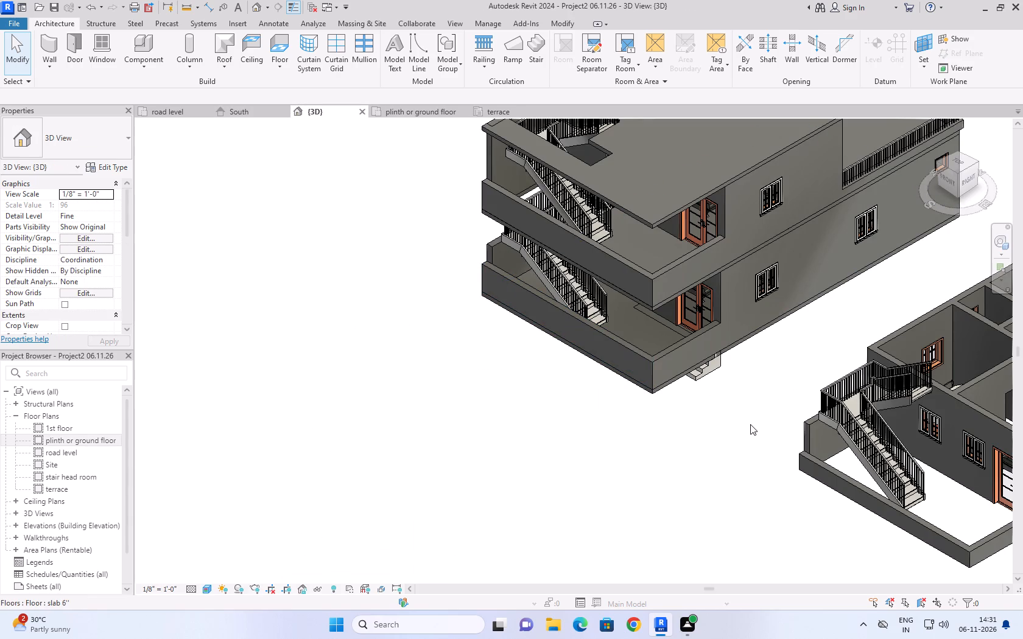
pyautogui.click(752, 417)
pyautogui.scroll(-1, 681, 424)
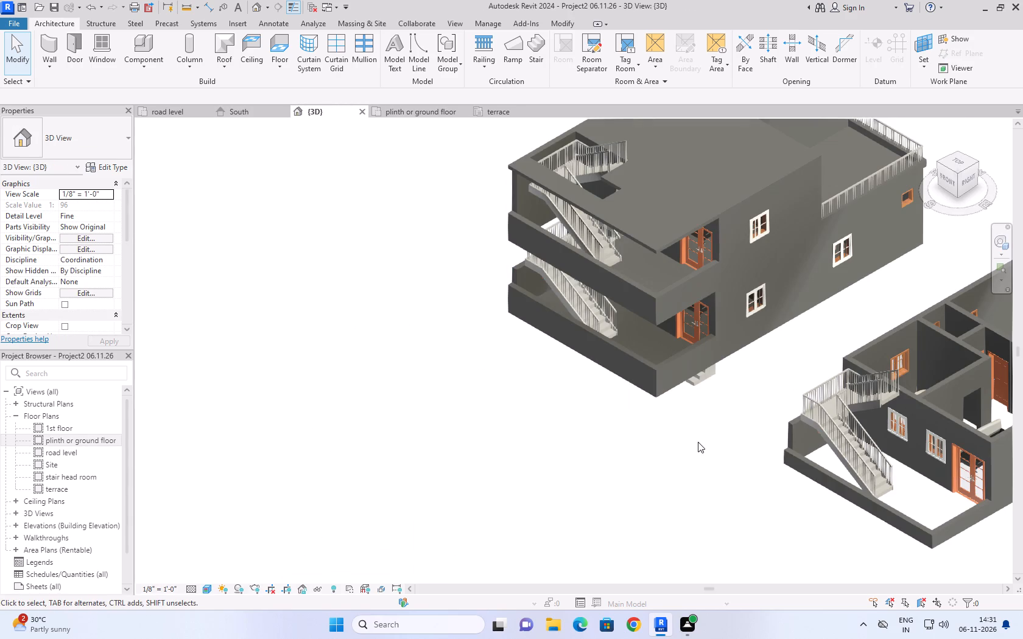
pyautogui.keyDown('shift'); pyautogui.scroll(1, 675, 519); pyautogui.keyUp('shift')
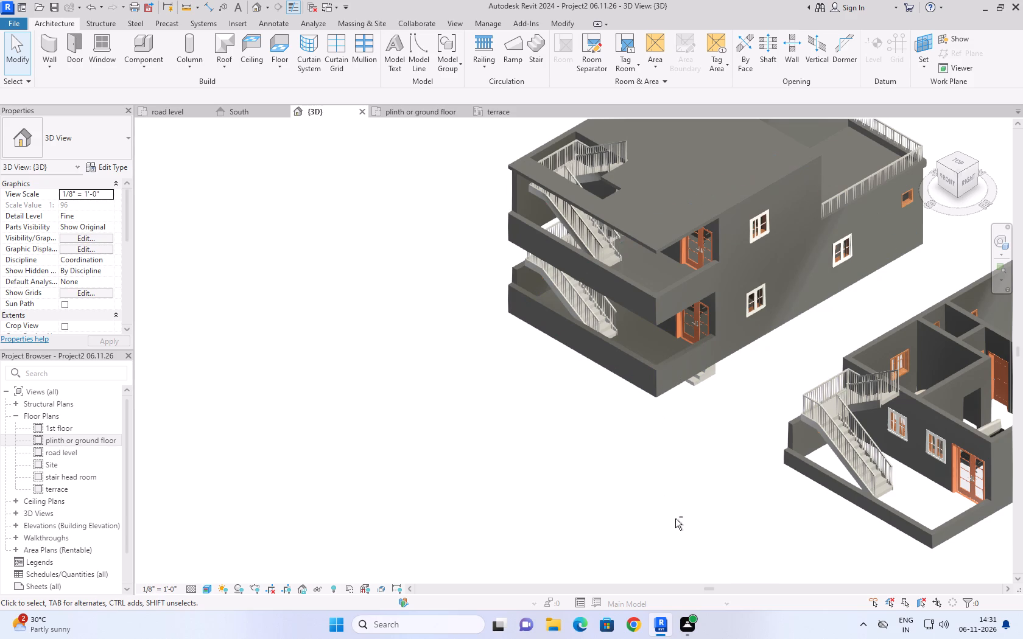
pyautogui.keyDown('shift'); pyautogui.middleClick(675, 519); pyautogui.keyUp('shift')
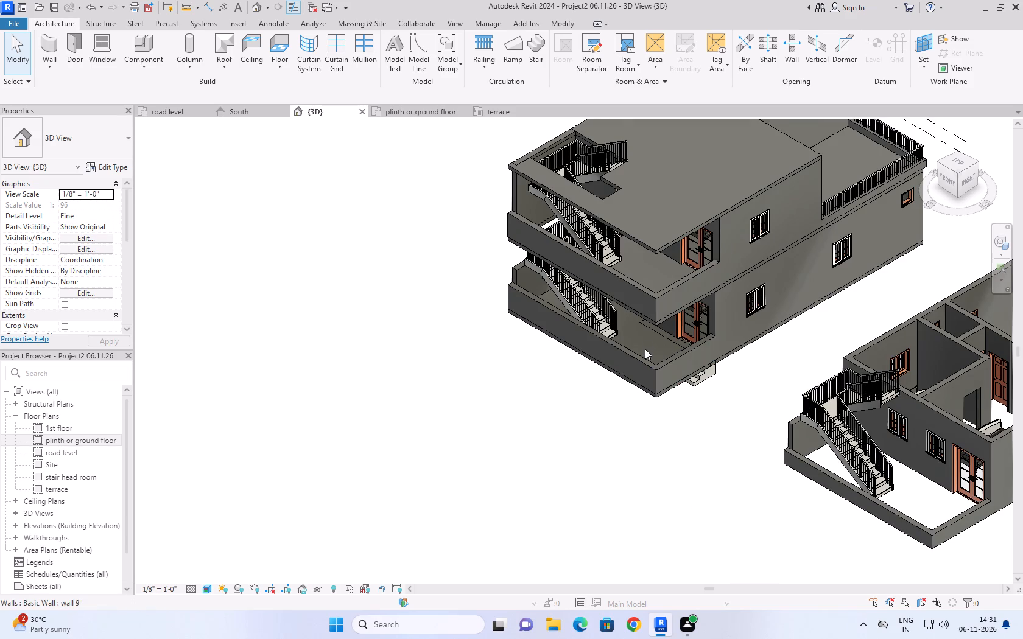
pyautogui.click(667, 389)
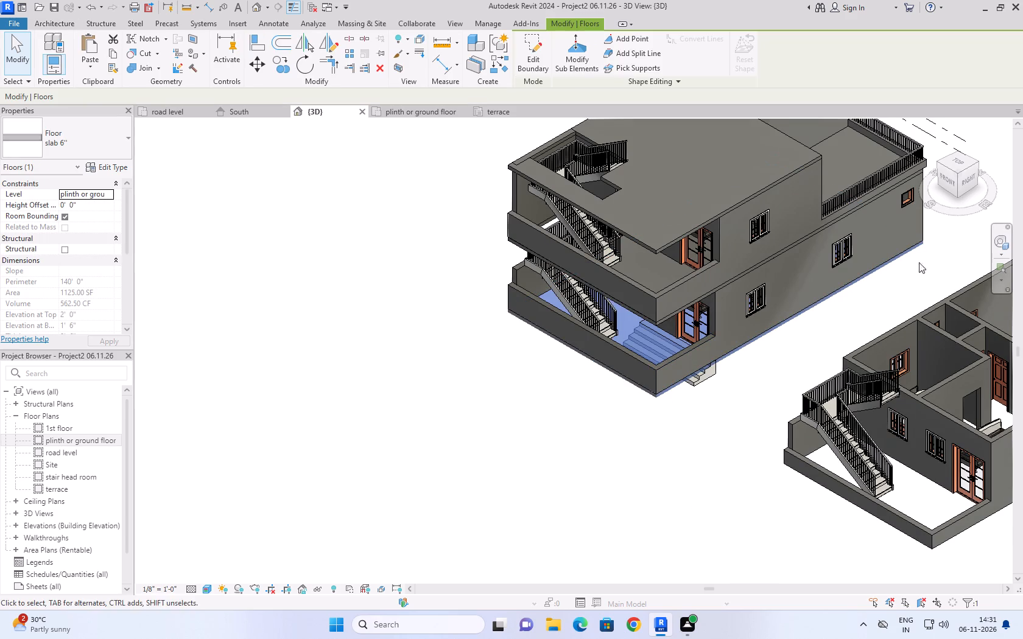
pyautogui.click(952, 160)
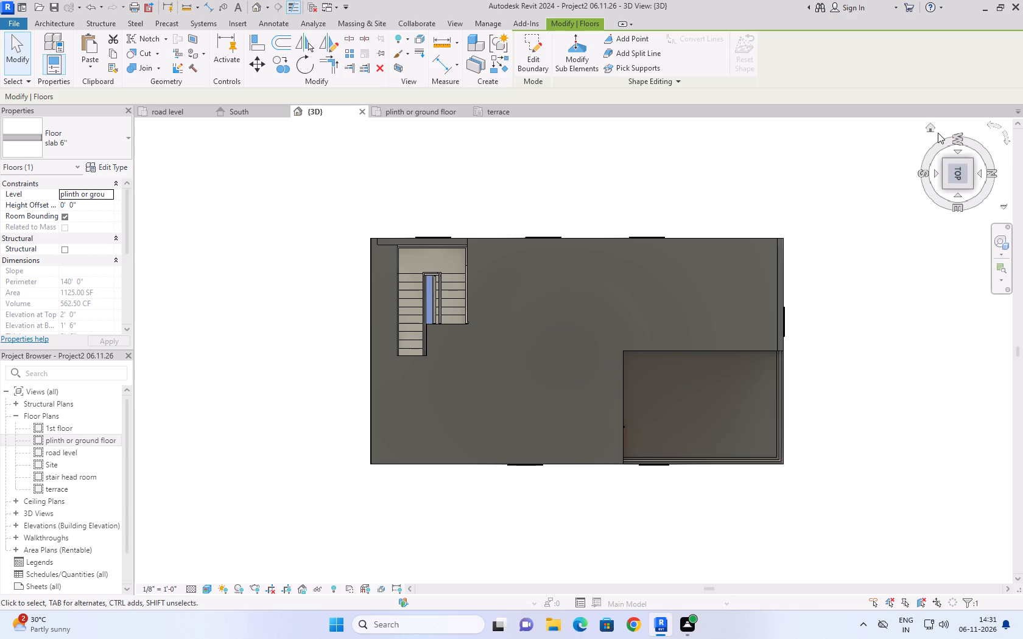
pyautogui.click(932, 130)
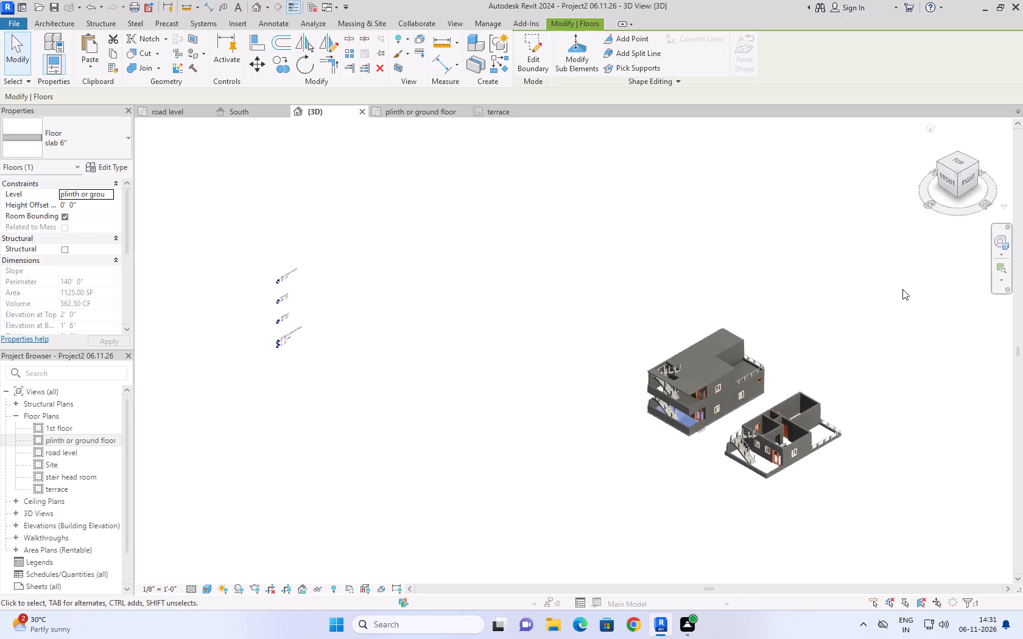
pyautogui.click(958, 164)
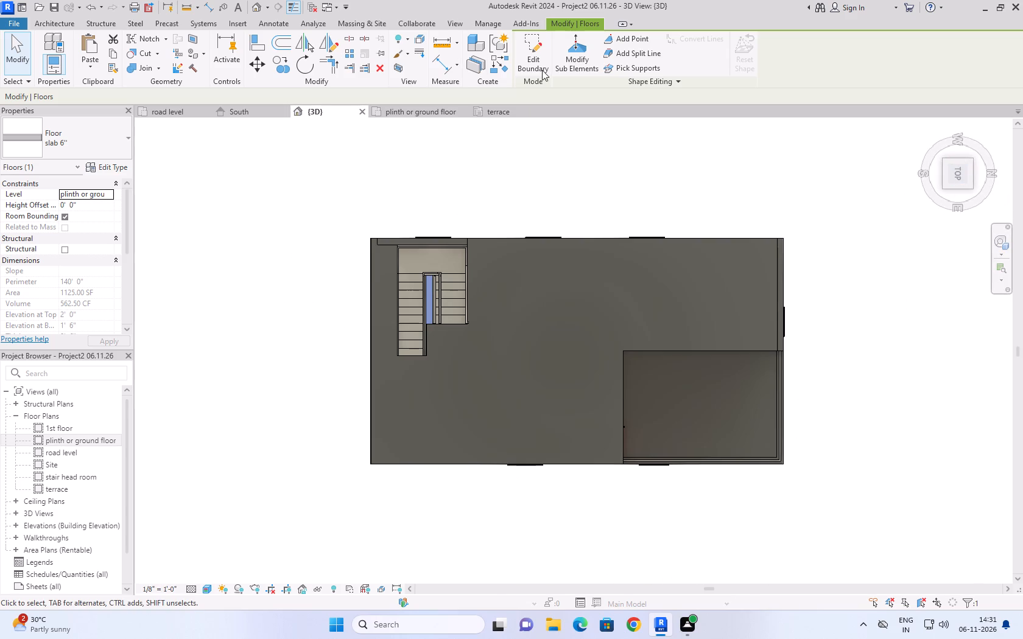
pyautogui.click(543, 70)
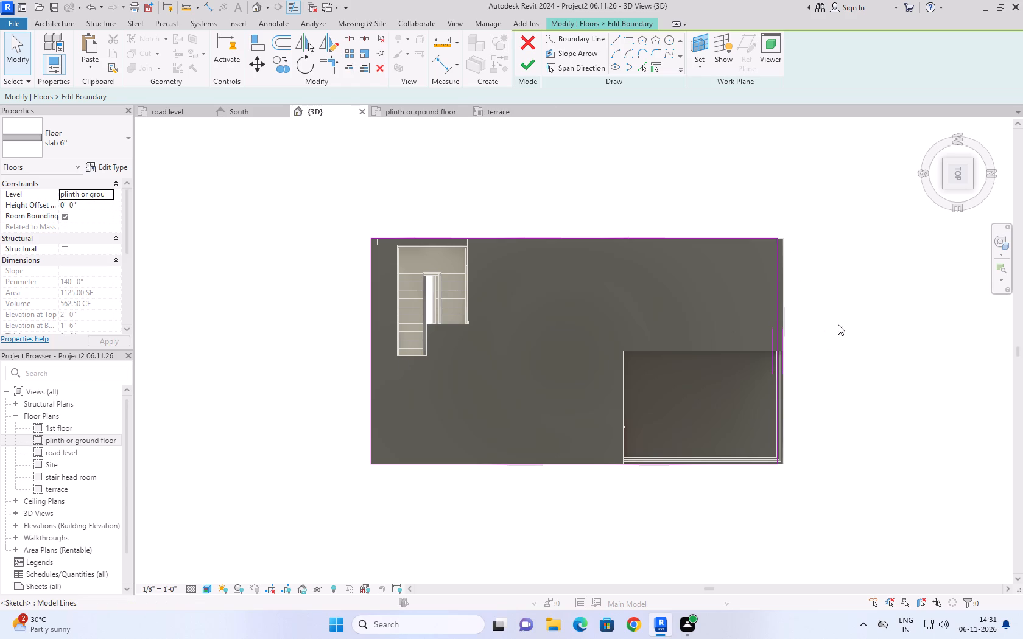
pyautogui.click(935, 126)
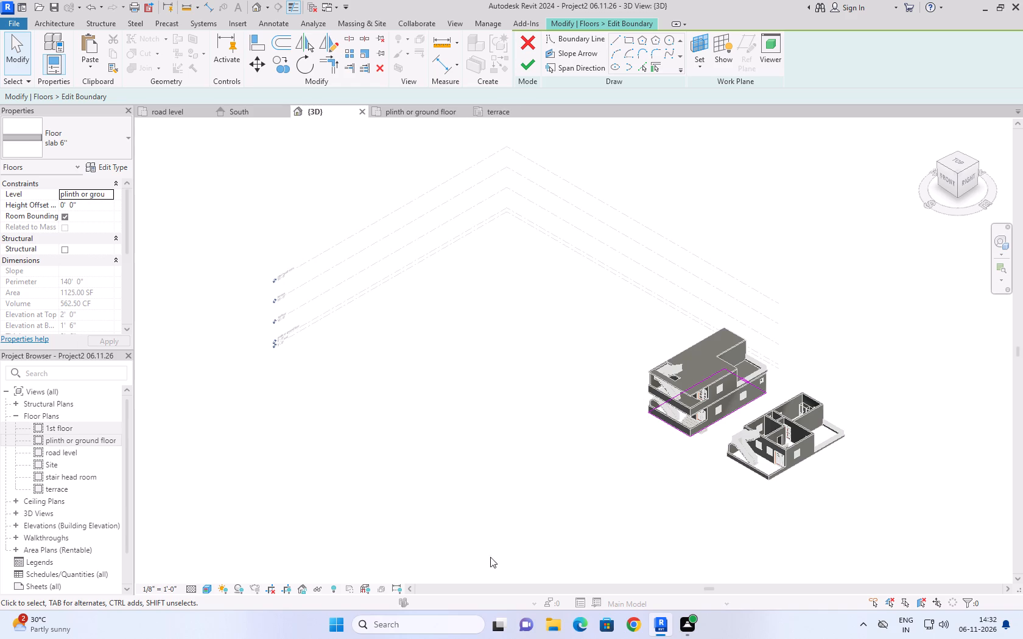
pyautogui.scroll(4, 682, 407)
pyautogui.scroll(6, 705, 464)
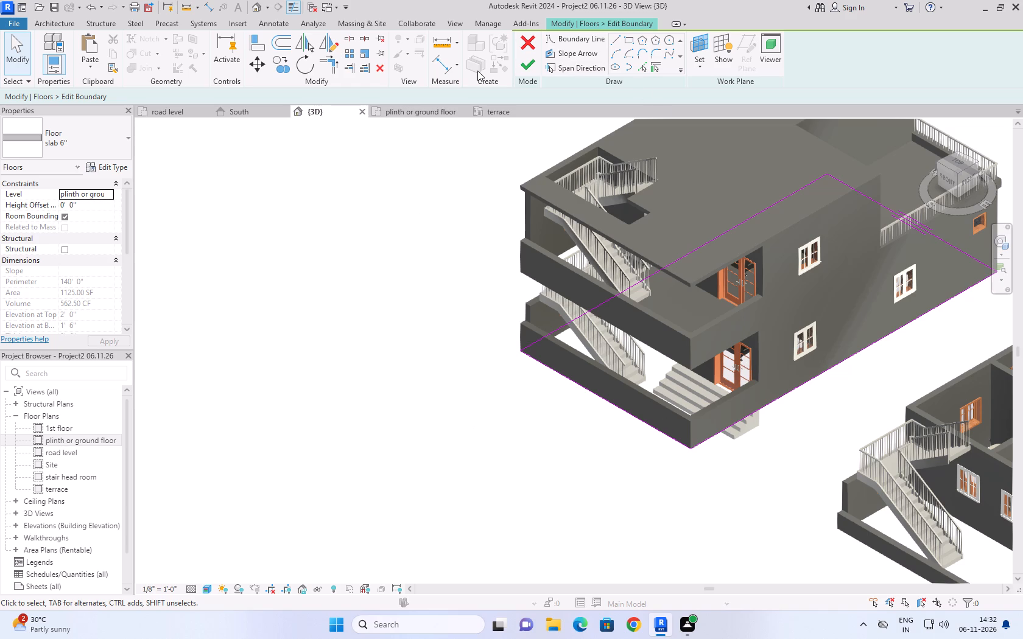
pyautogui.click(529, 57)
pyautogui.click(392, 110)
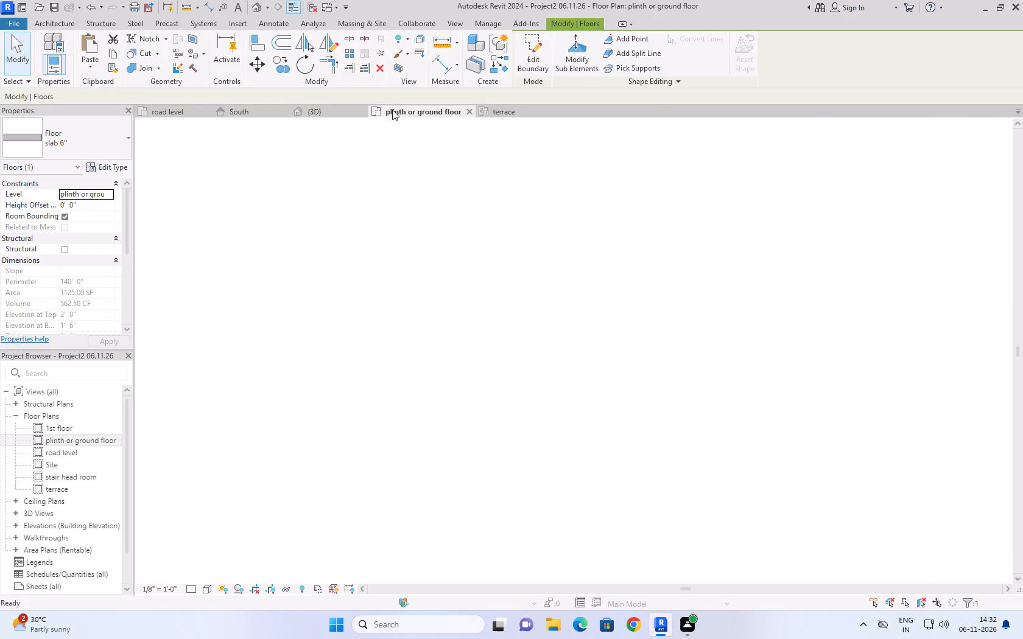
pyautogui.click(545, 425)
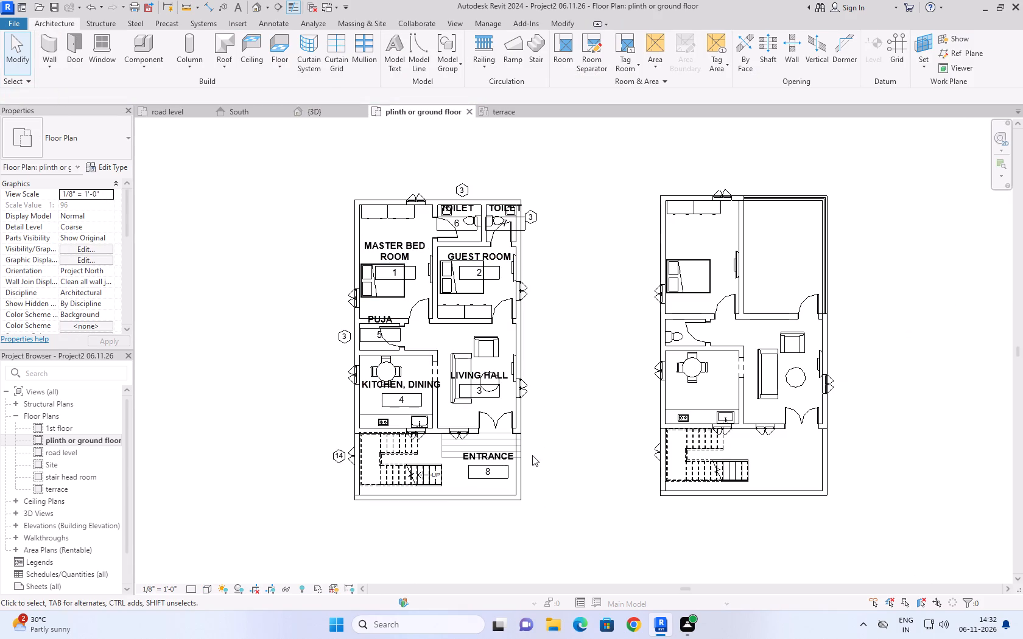
# Edit the plinth-level 6" slab's boundary in the ground floor plan, outlining the entrance steps with lines about 11'-11" by 3'-8" to the slab's east edge.
pyautogui.click(332, 111)
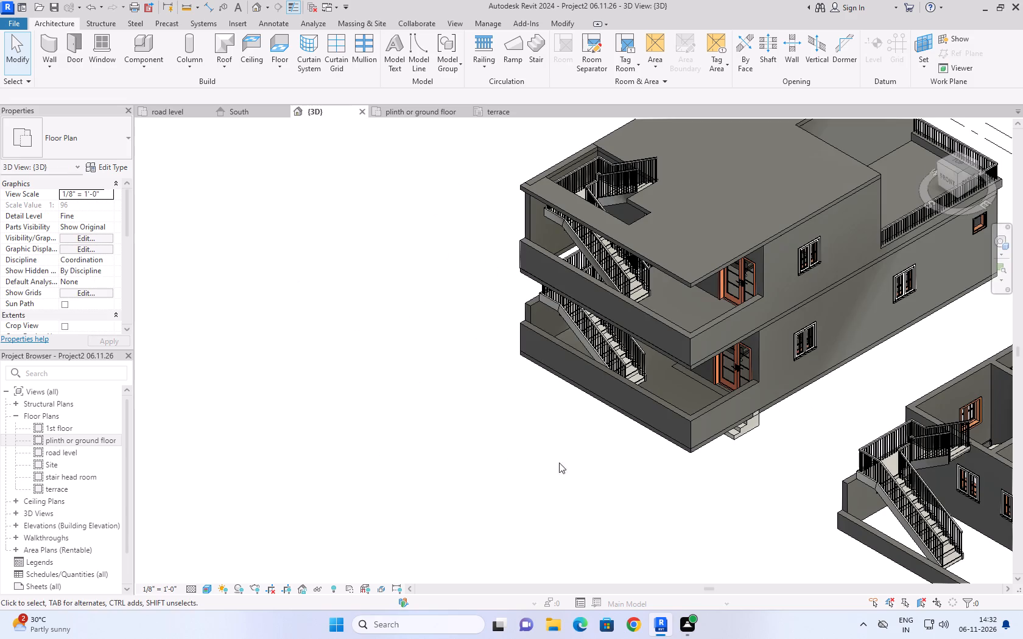
pyautogui.click(706, 441)
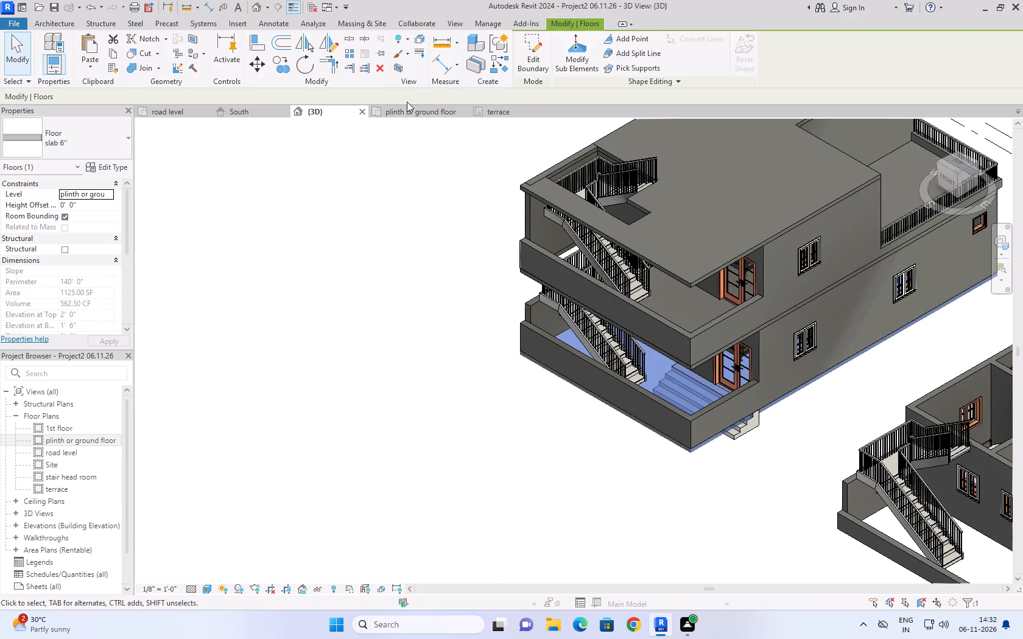
pyautogui.click(396, 109)
pyautogui.click(552, 71)
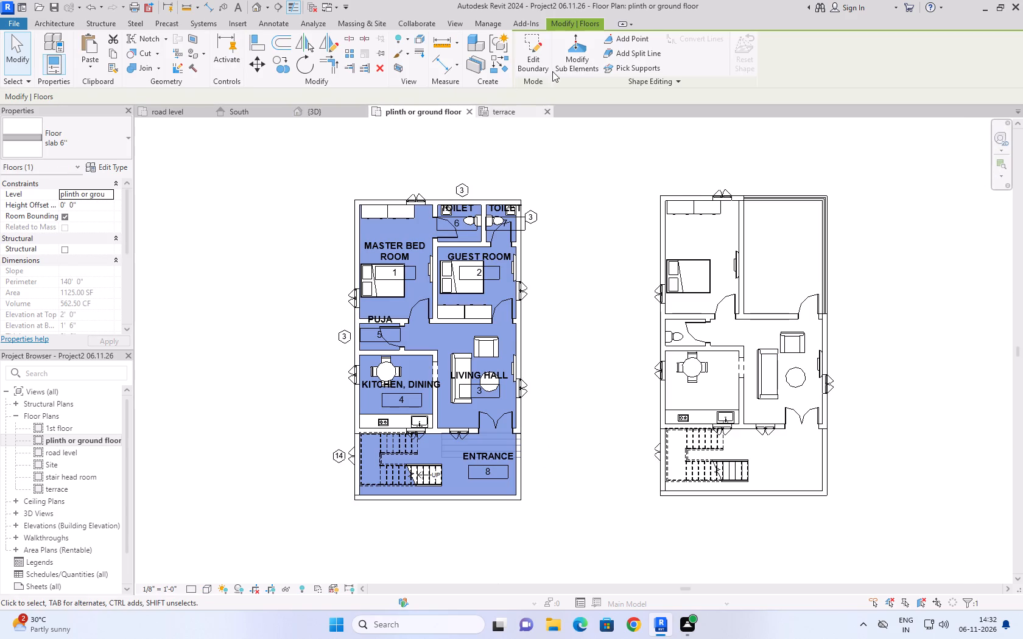
pyautogui.click(545, 61)
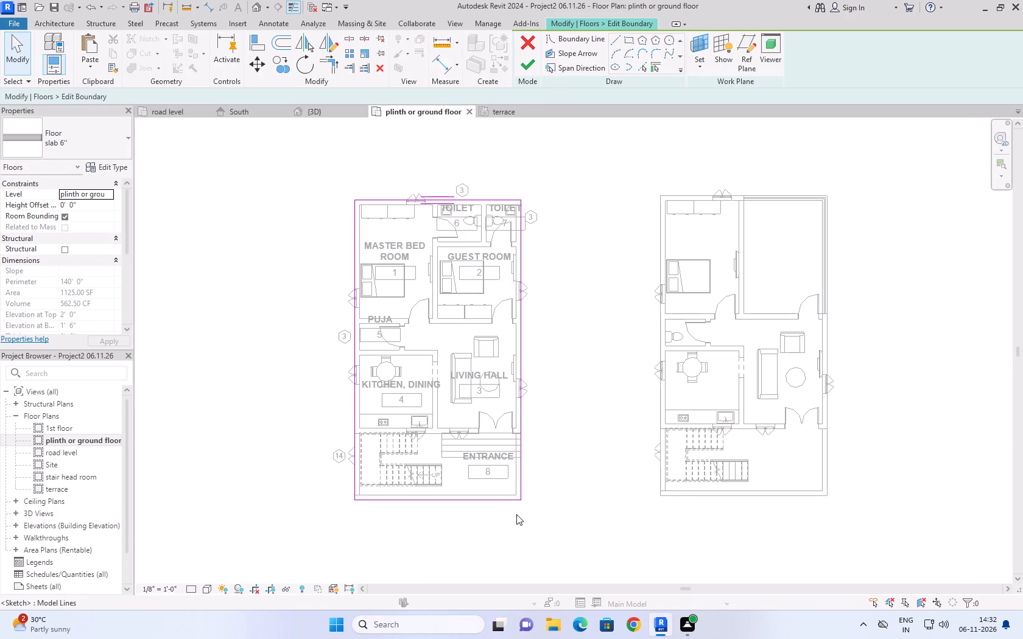
pyautogui.scroll(2, 516, 514)
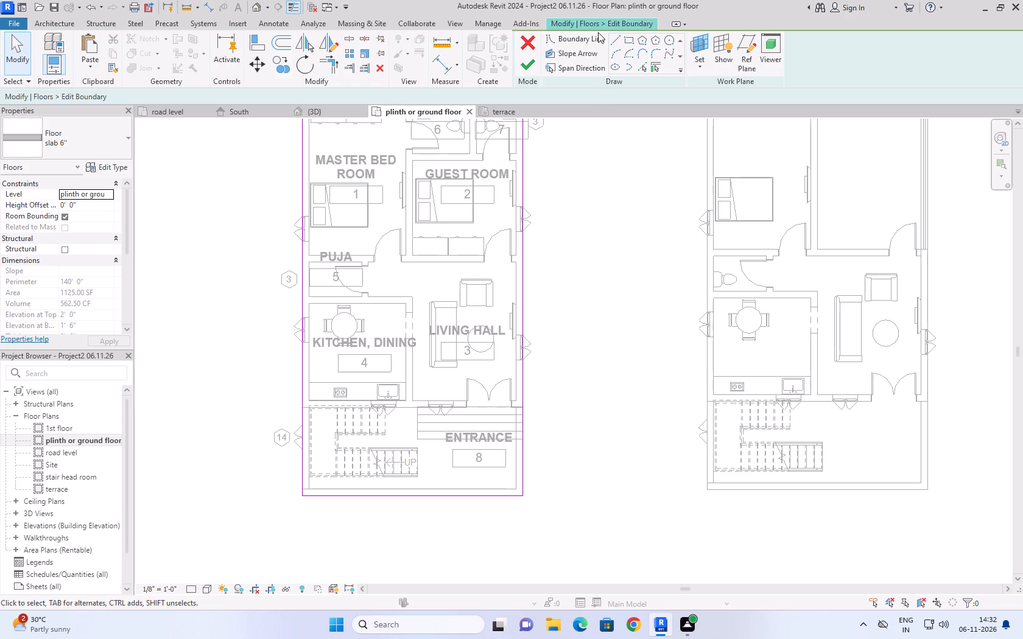
pyautogui.click(612, 41)
pyautogui.scroll(5, 474, 455)
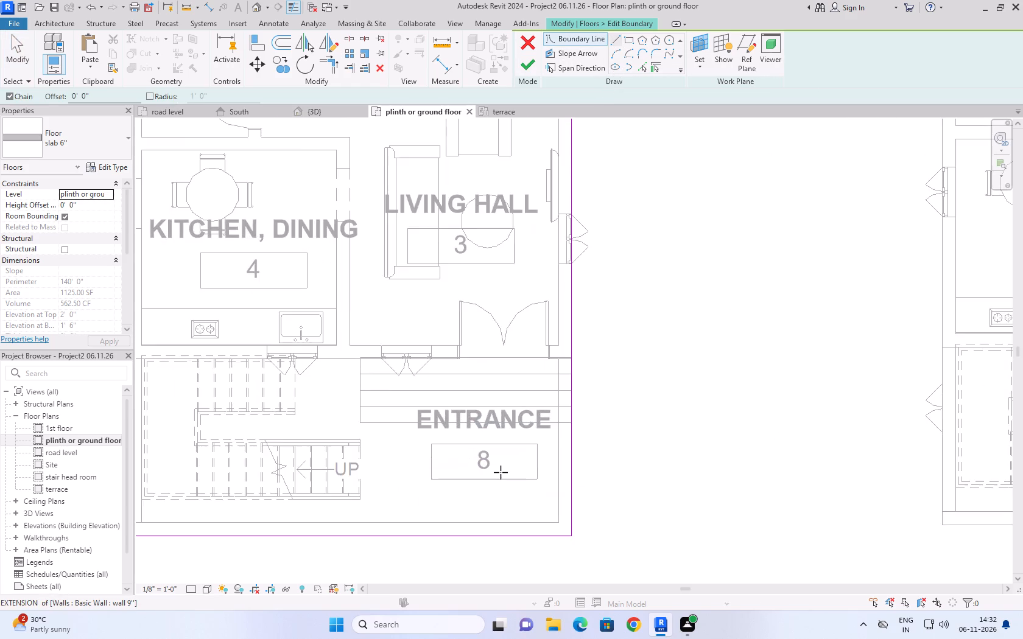
pyautogui.scroll(4, 502, 473)
pyautogui.click(253, 271)
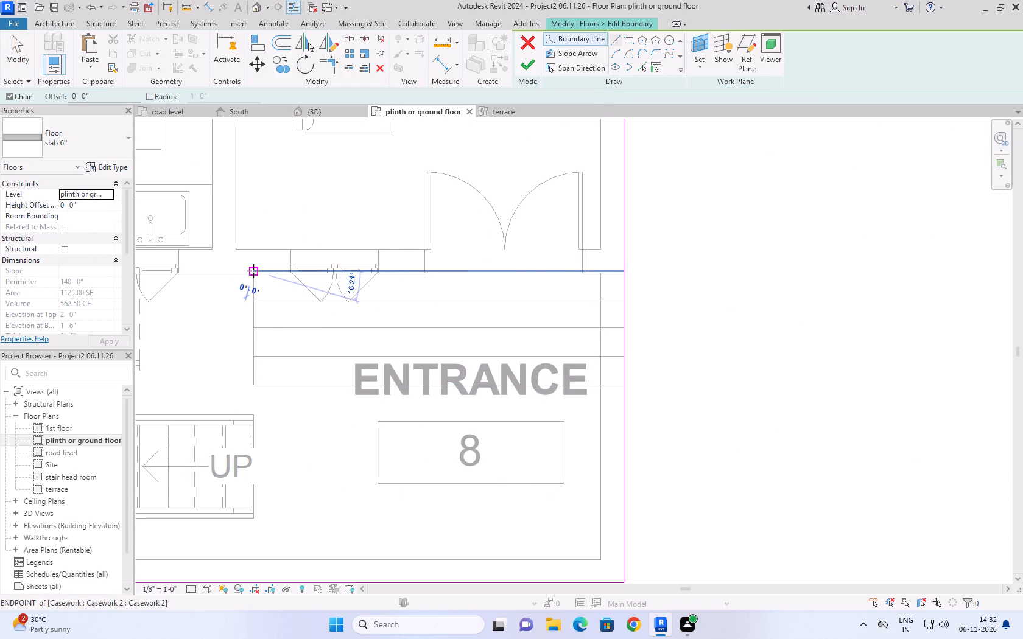
pyautogui.click(253, 382)
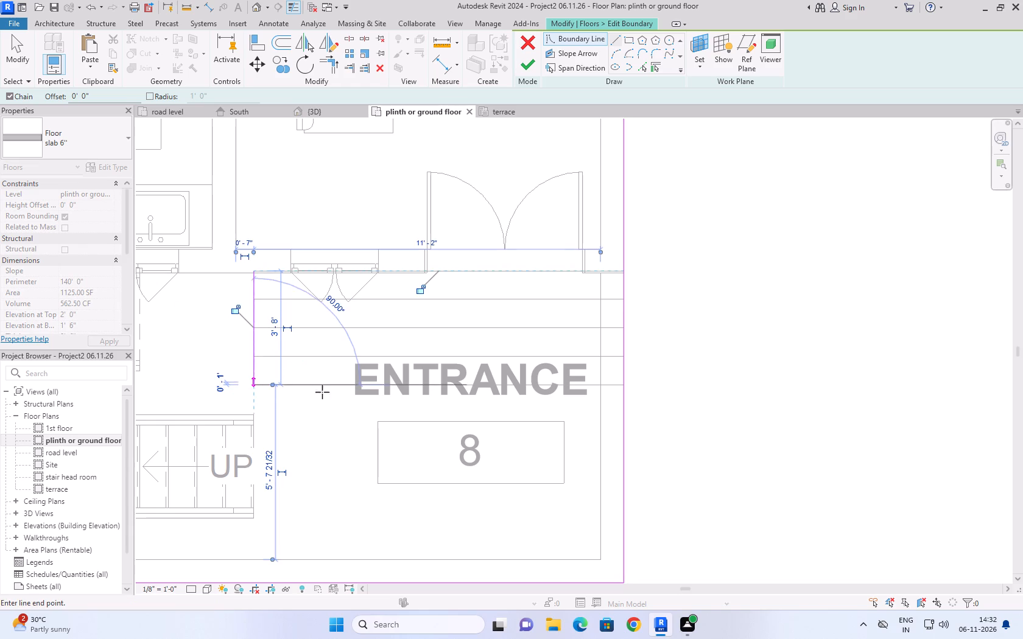
pyautogui.click(620, 386)
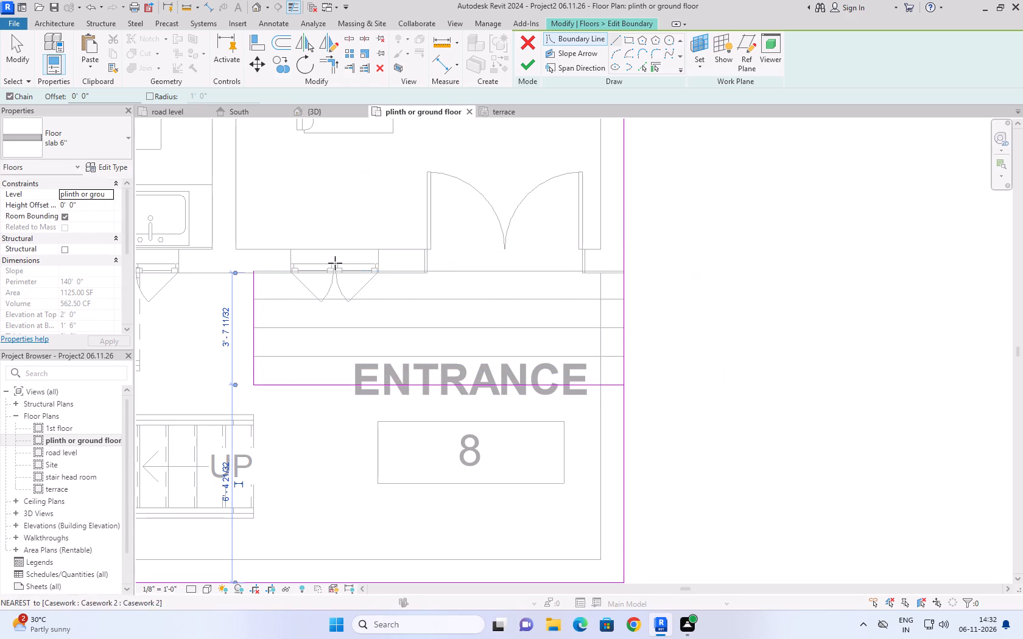
pyautogui.click(252, 271)
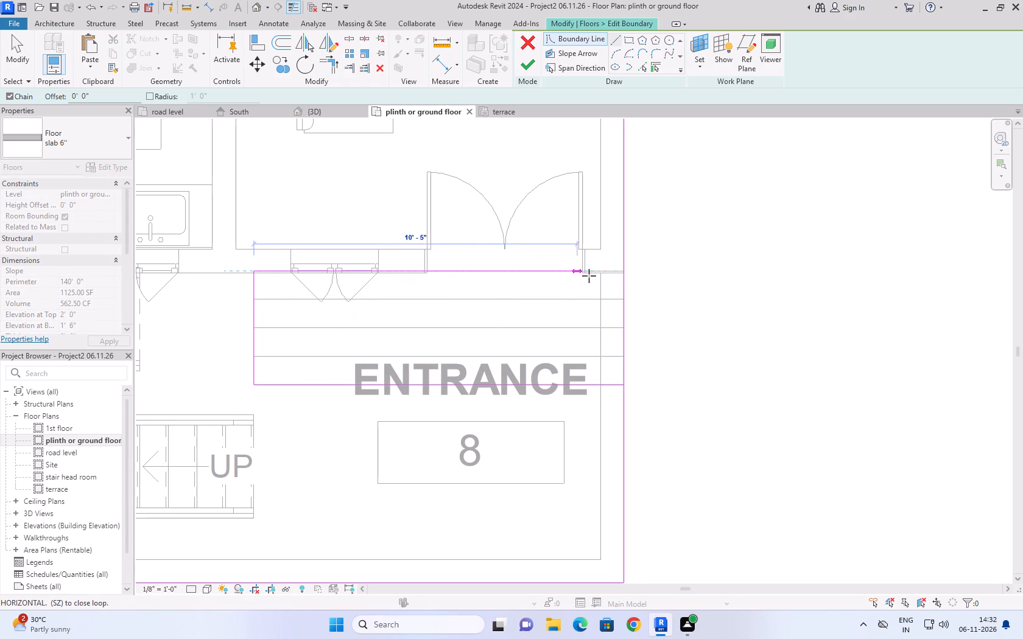
pyautogui.click(622, 271)
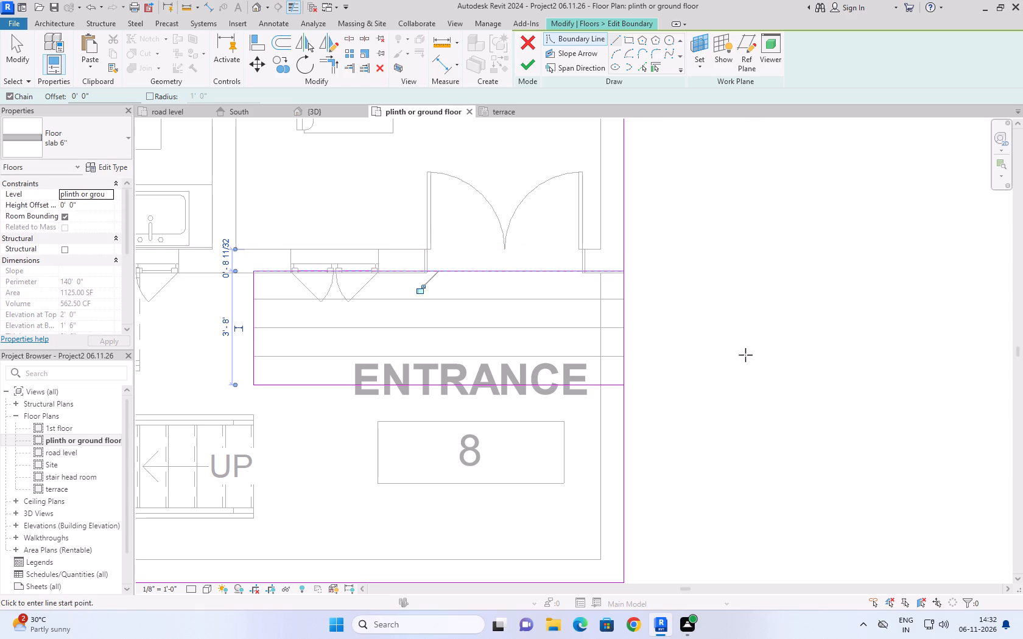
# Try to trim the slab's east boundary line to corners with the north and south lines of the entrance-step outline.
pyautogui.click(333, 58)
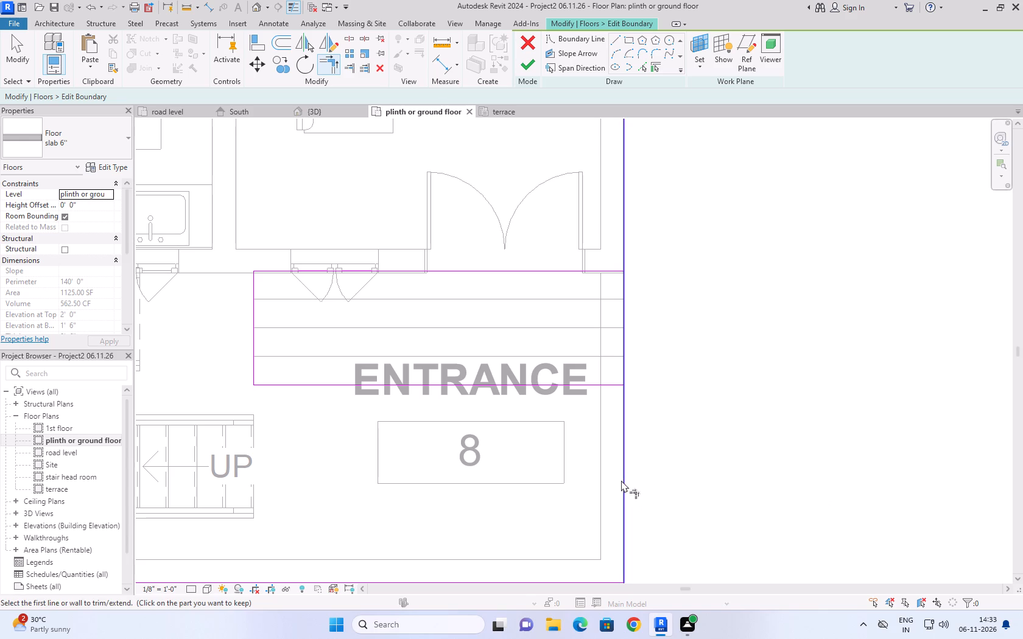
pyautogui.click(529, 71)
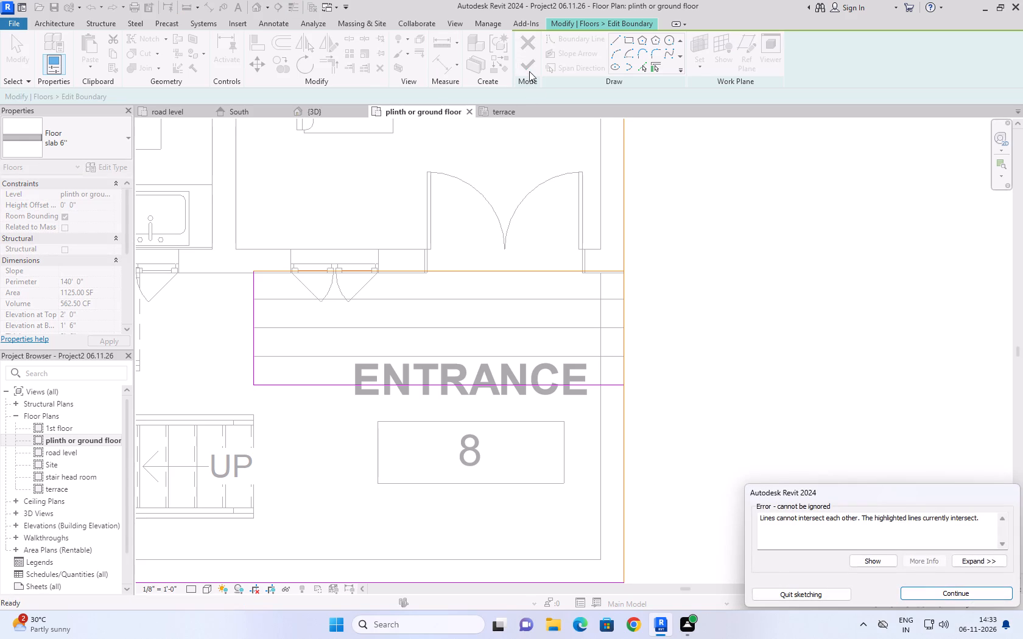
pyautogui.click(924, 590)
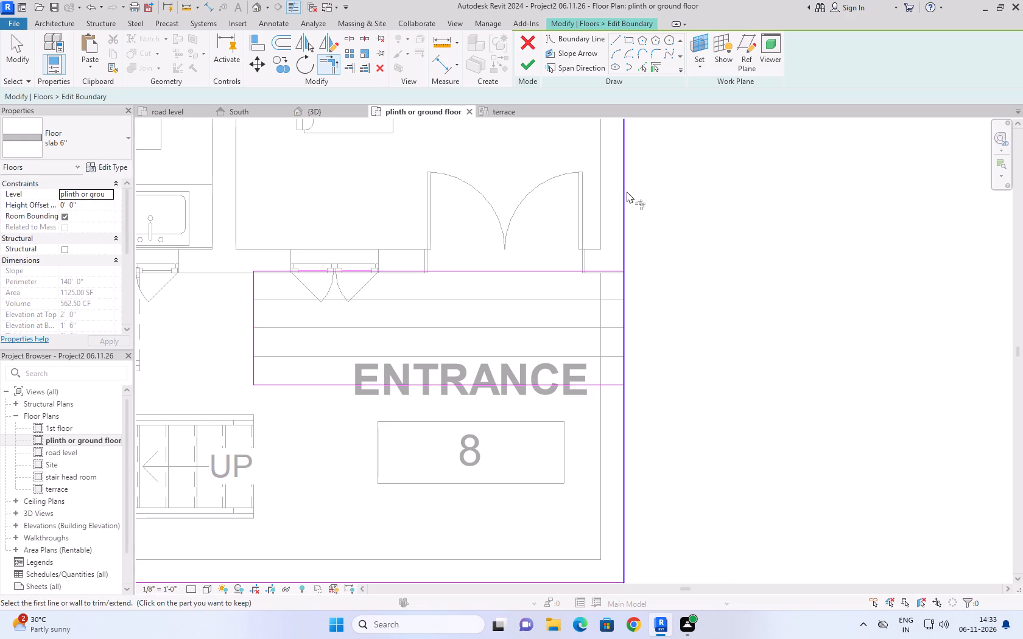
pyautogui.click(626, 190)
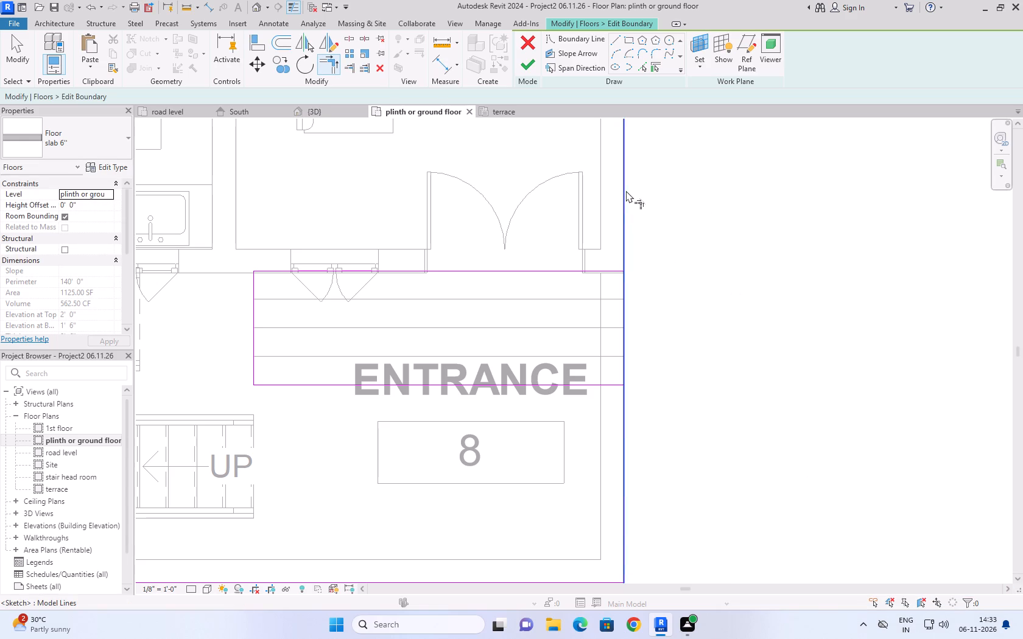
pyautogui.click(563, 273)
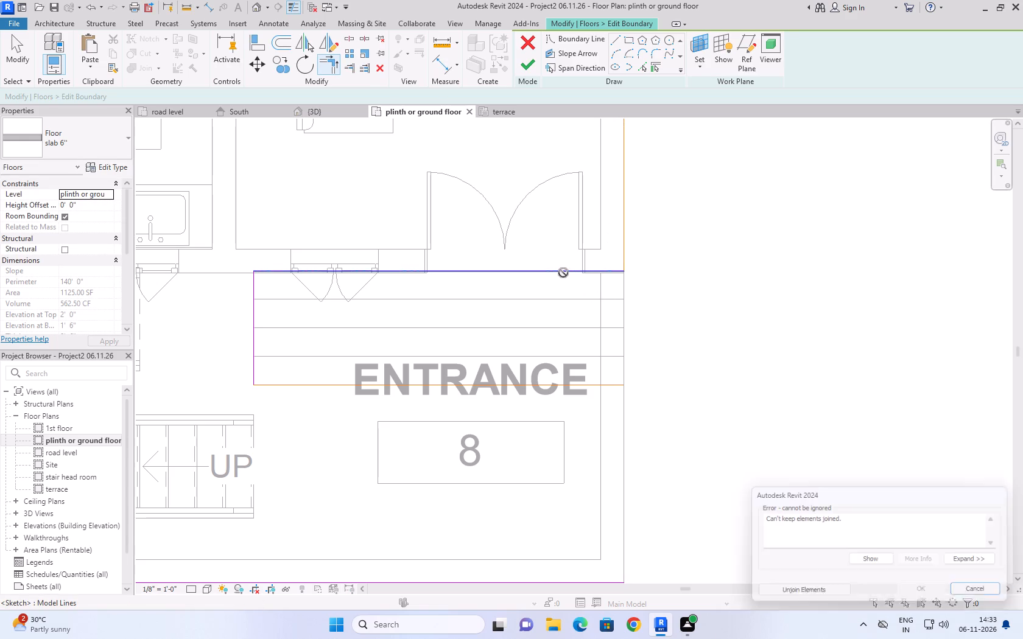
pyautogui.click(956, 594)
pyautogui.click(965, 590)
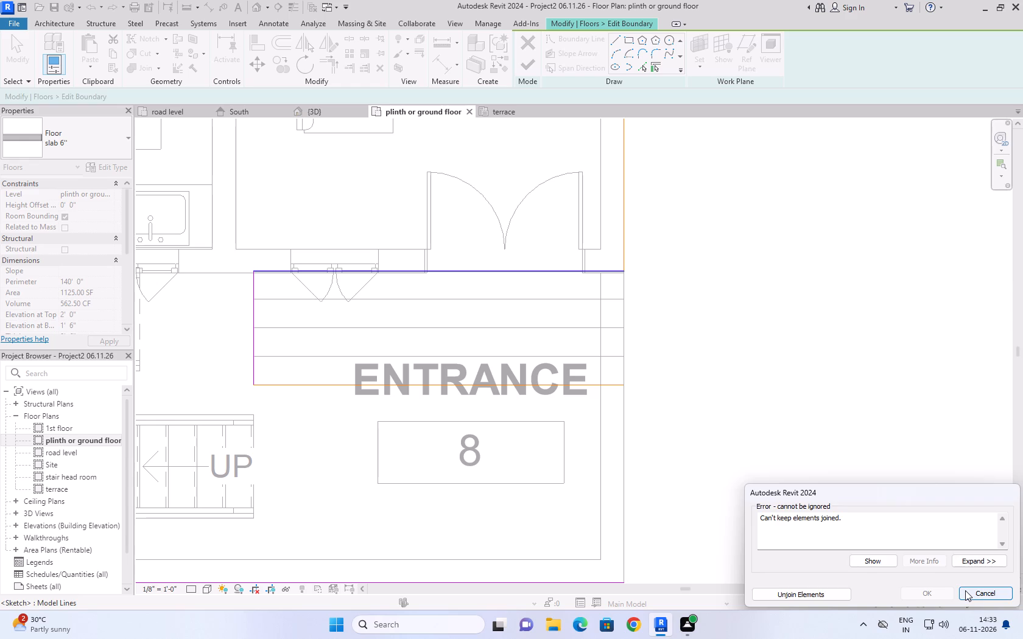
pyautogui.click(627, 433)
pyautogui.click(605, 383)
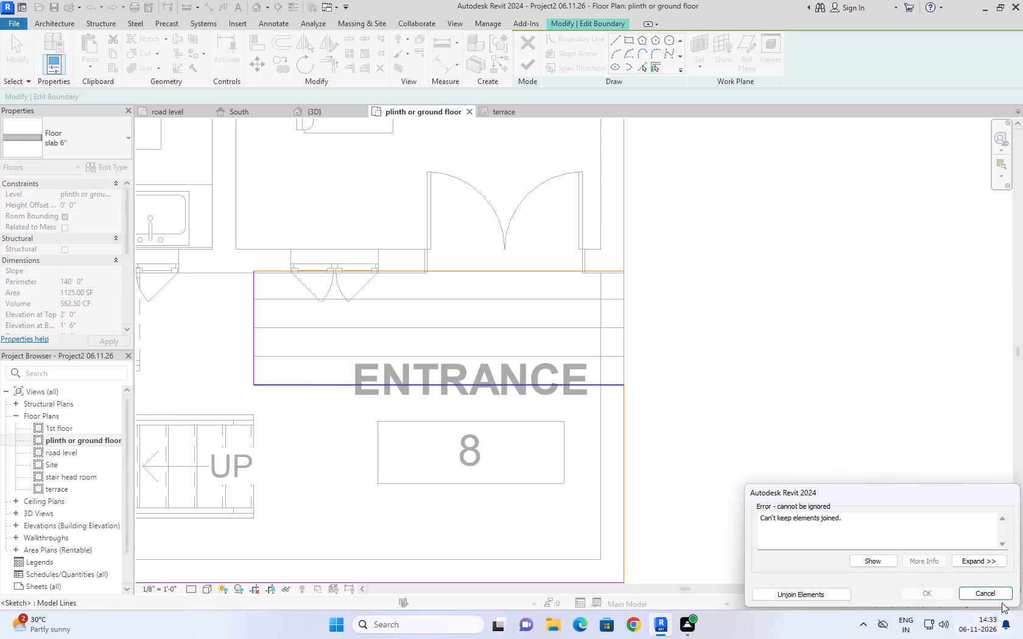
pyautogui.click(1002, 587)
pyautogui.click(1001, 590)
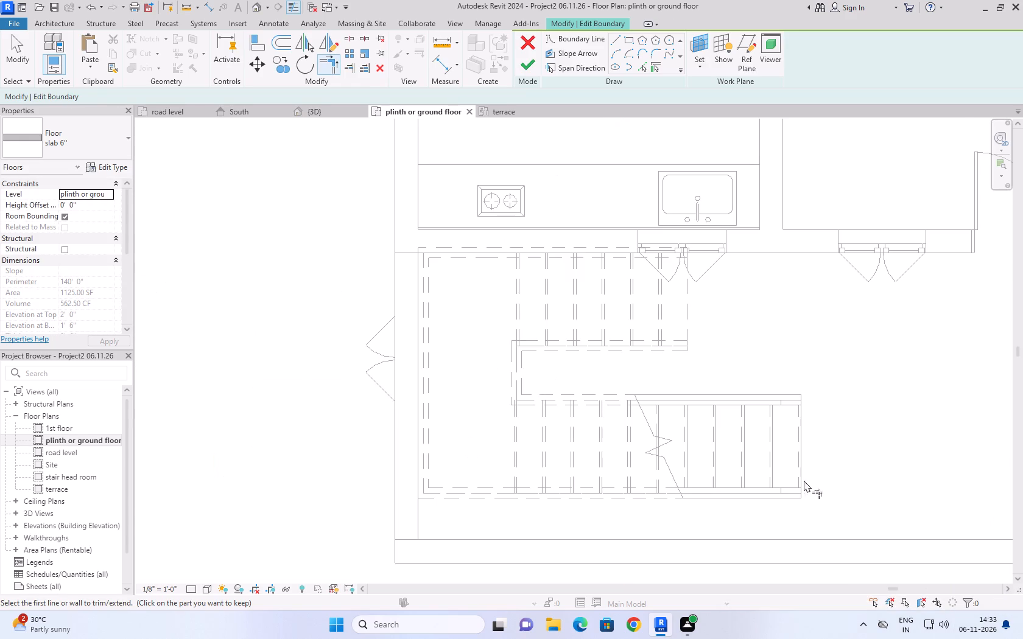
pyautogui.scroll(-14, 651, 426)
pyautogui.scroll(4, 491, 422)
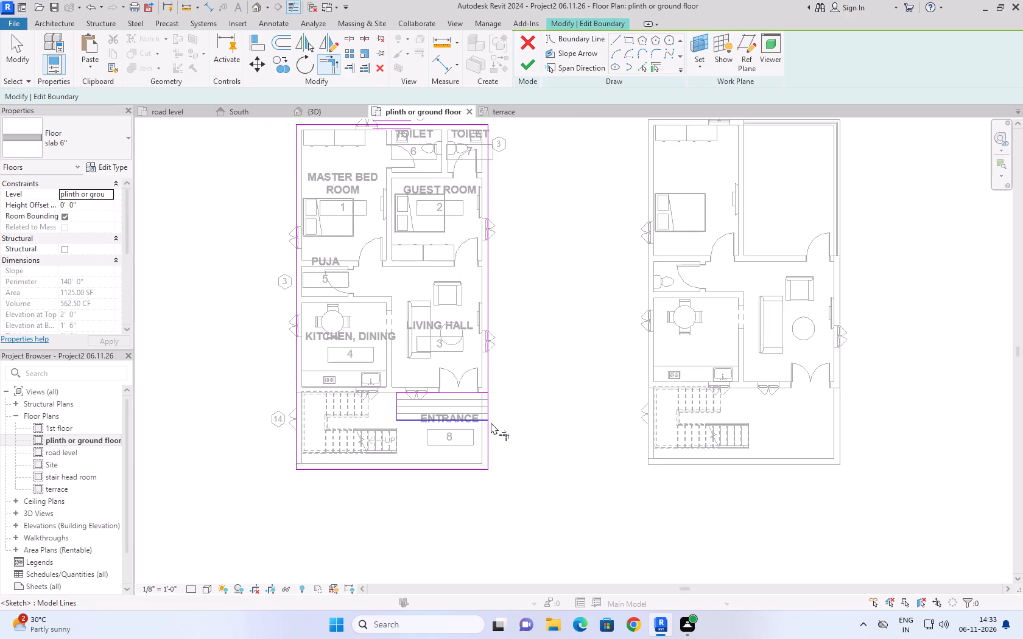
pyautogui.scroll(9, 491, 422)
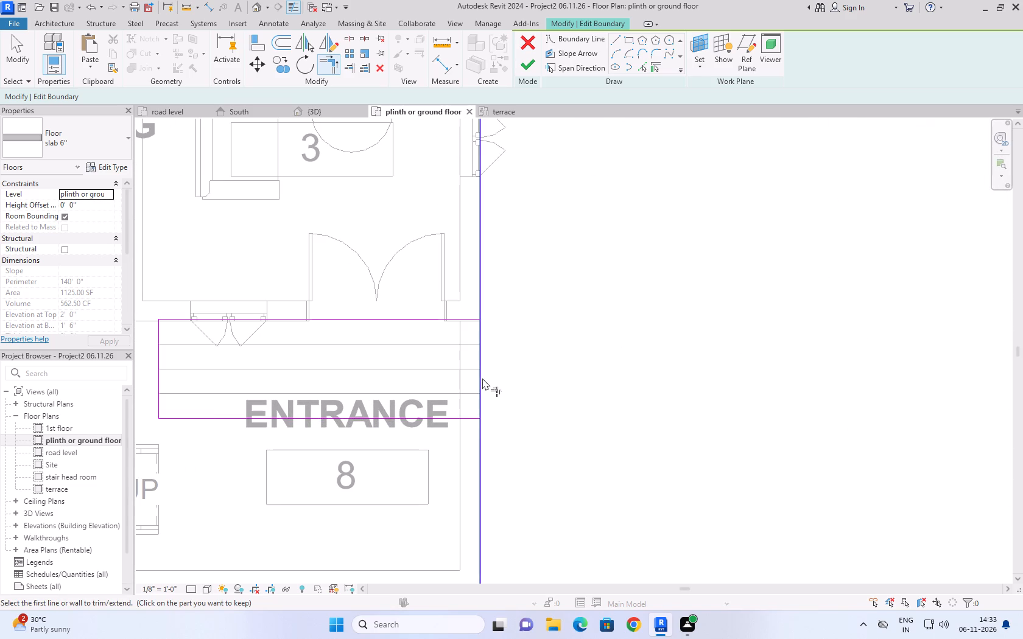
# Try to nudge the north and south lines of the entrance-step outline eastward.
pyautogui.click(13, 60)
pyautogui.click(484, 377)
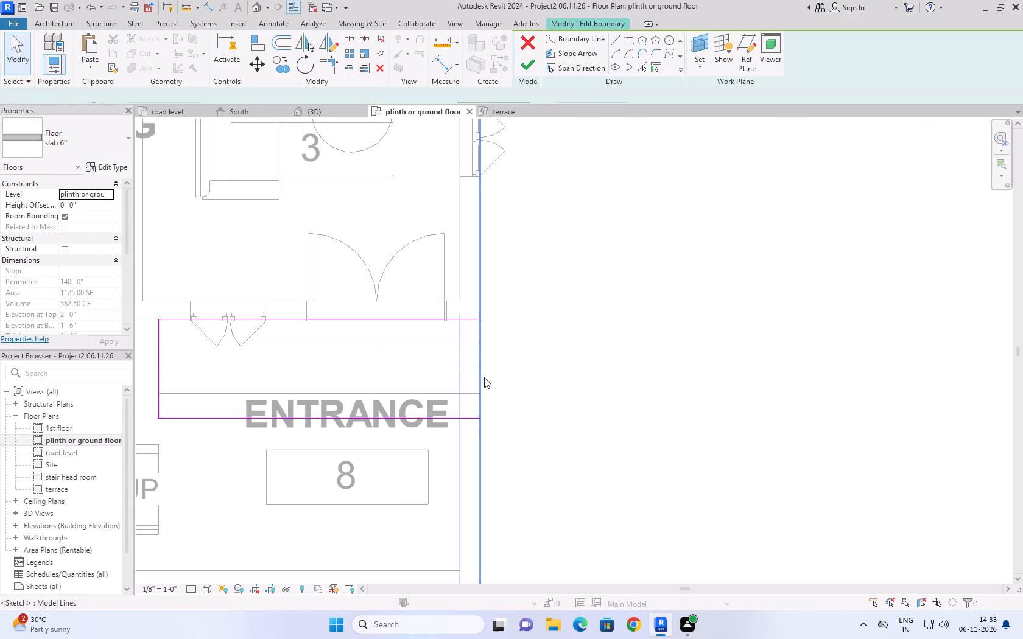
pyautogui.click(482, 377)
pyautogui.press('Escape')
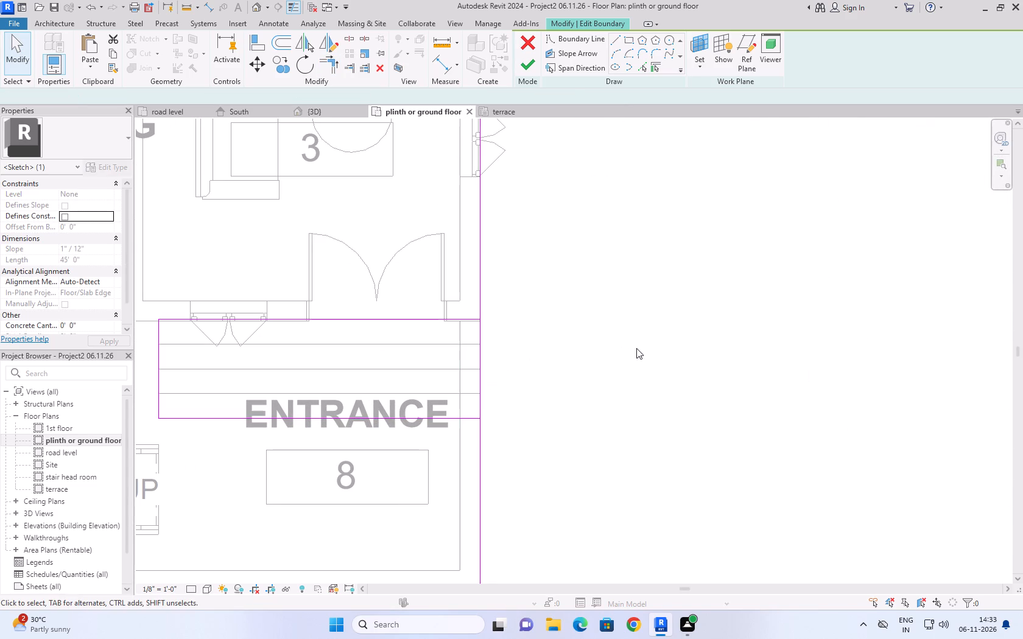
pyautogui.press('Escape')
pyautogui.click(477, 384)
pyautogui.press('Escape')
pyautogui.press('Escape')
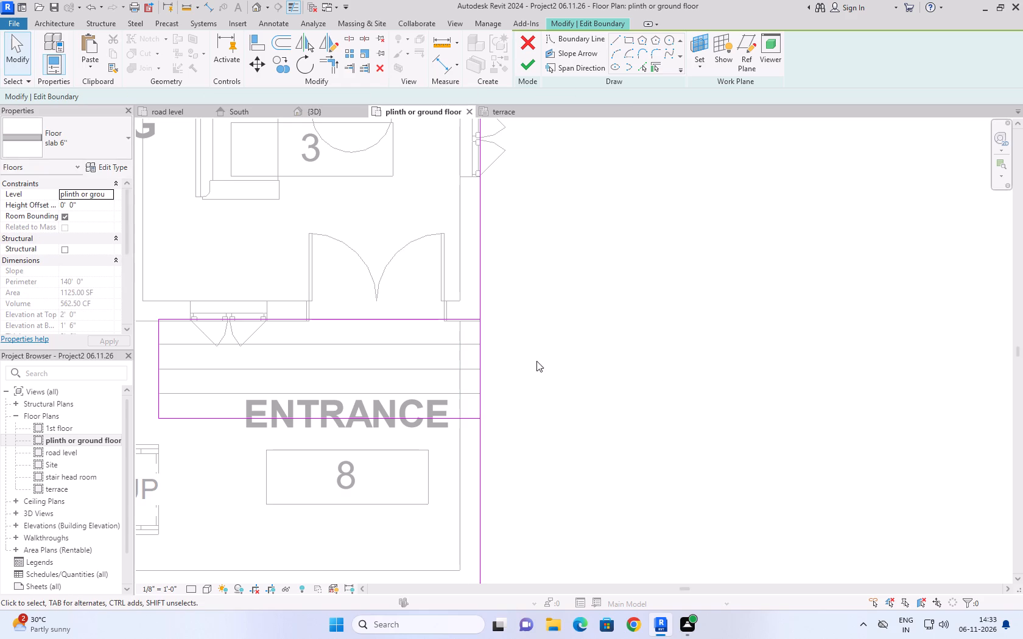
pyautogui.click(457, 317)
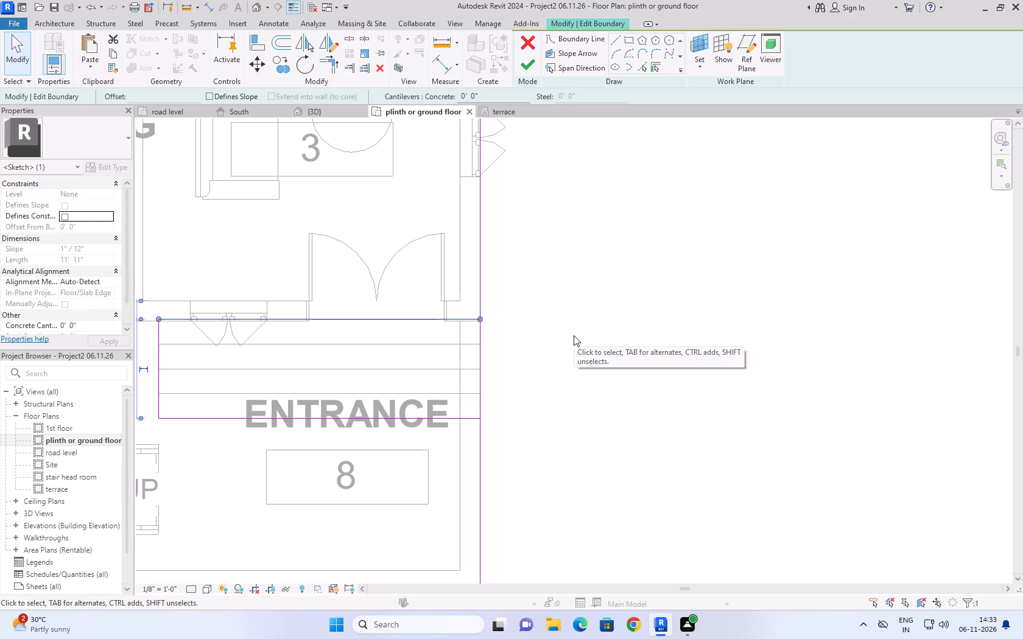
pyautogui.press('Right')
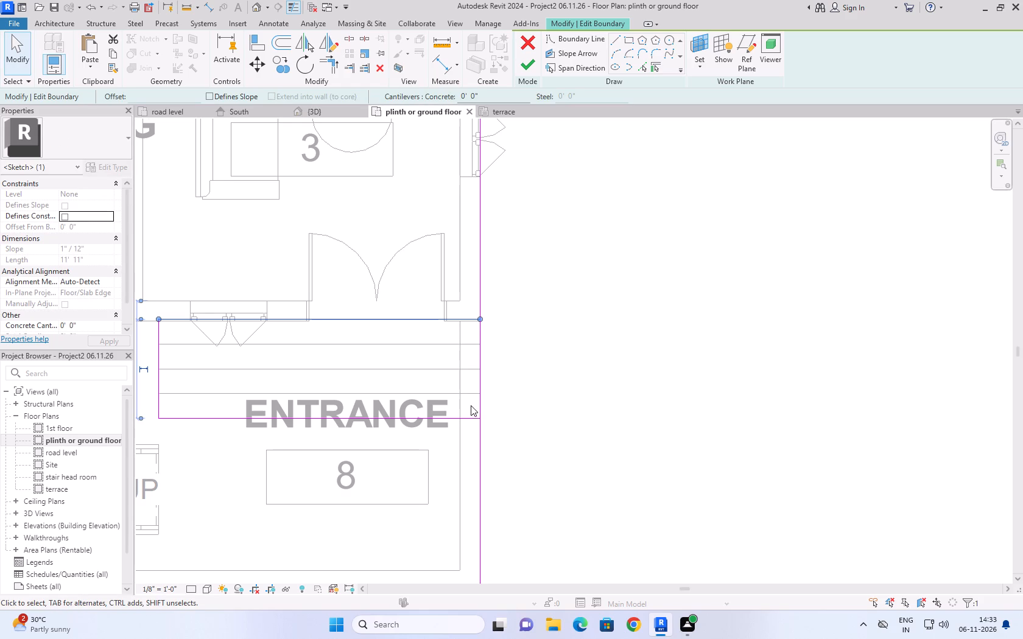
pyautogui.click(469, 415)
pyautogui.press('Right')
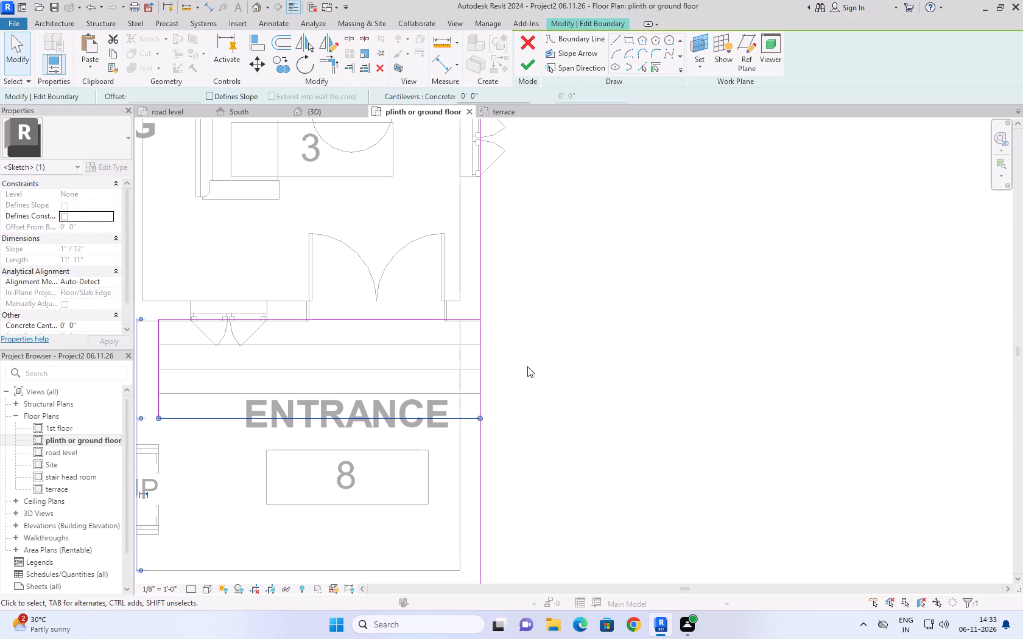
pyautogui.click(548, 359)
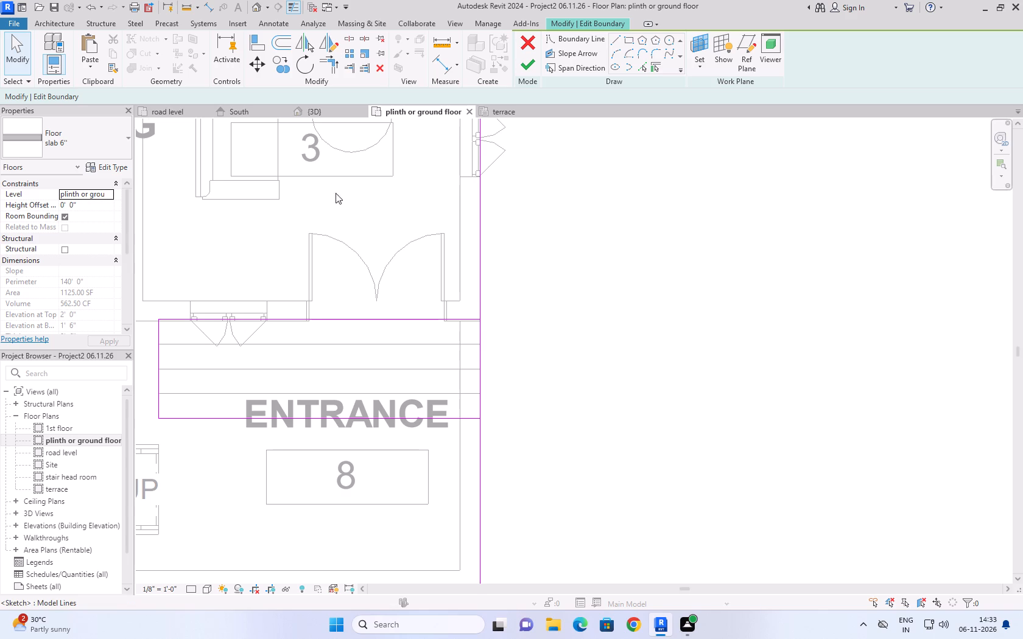
# Split the slab's east boundary at both entrance-outline lines, delete the segment between them and finish the boundary edit.
pyautogui.click(351, 38)
pyautogui.scroll(5, 487, 334)
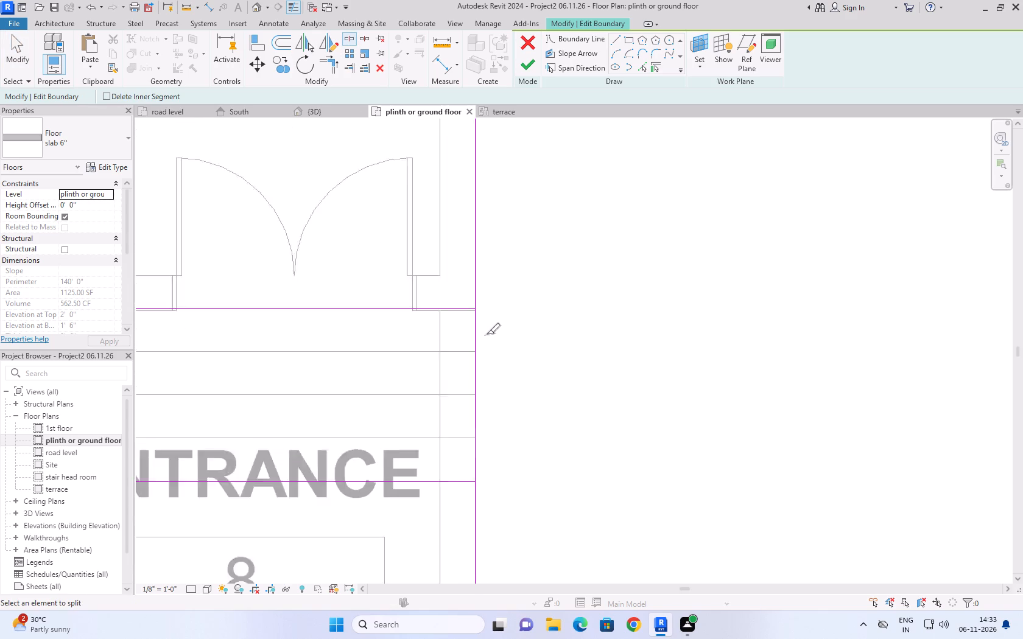
pyautogui.scroll(3, 487, 334)
pyautogui.click(469, 289)
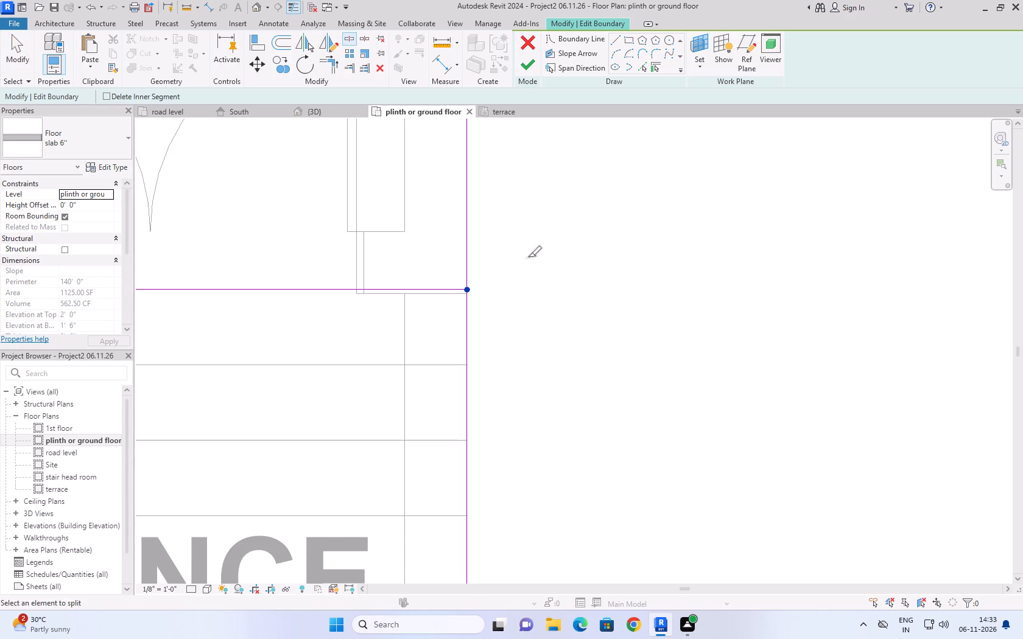
pyautogui.scroll(-8, 535, 246)
pyautogui.scroll(7, 527, 373)
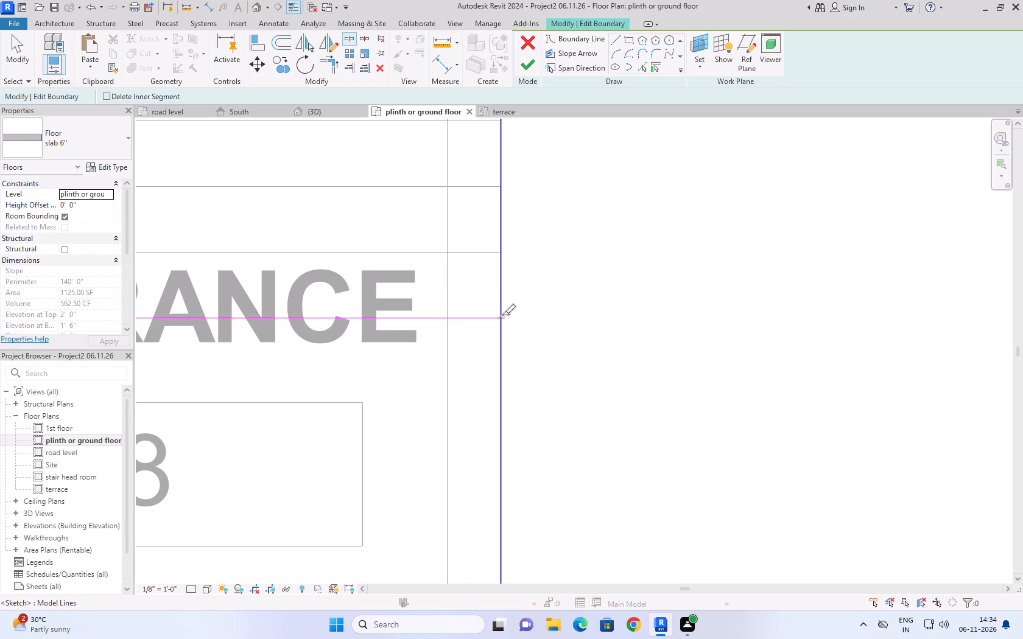
pyautogui.click(502, 315)
pyautogui.scroll(-9, 542, 306)
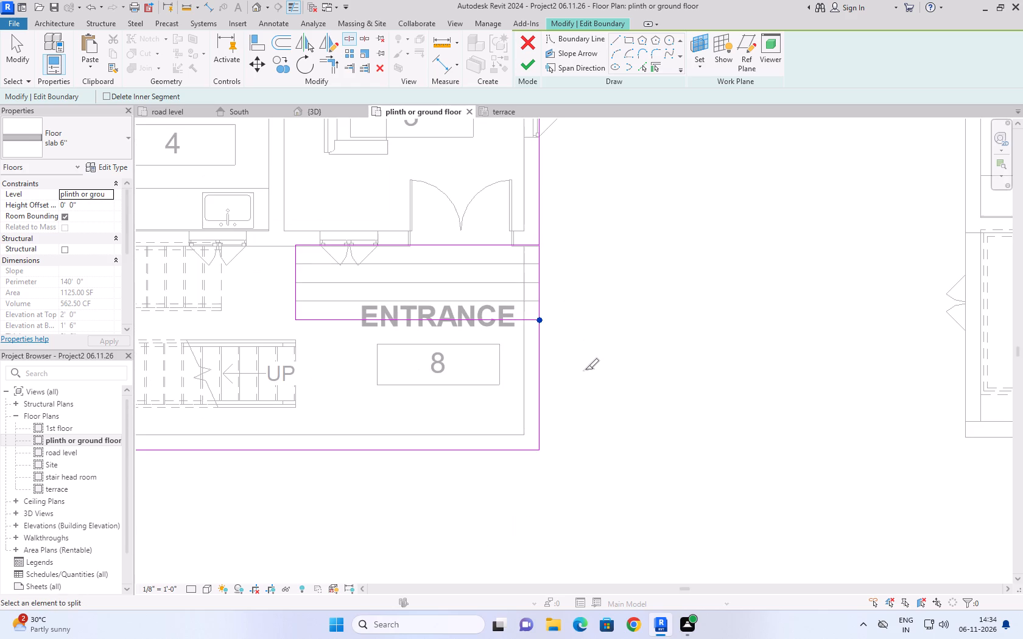
pyautogui.press('Escape')
pyautogui.press('Escape')
pyautogui.click(541, 295)
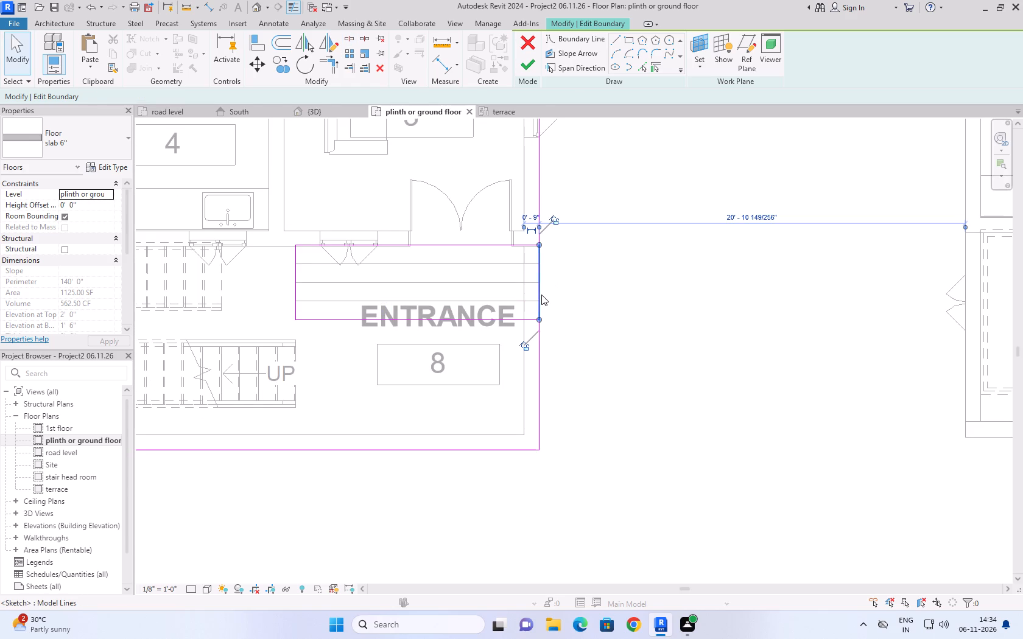
pyautogui.press('Delete')
pyautogui.scroll(-3, 624, 319)
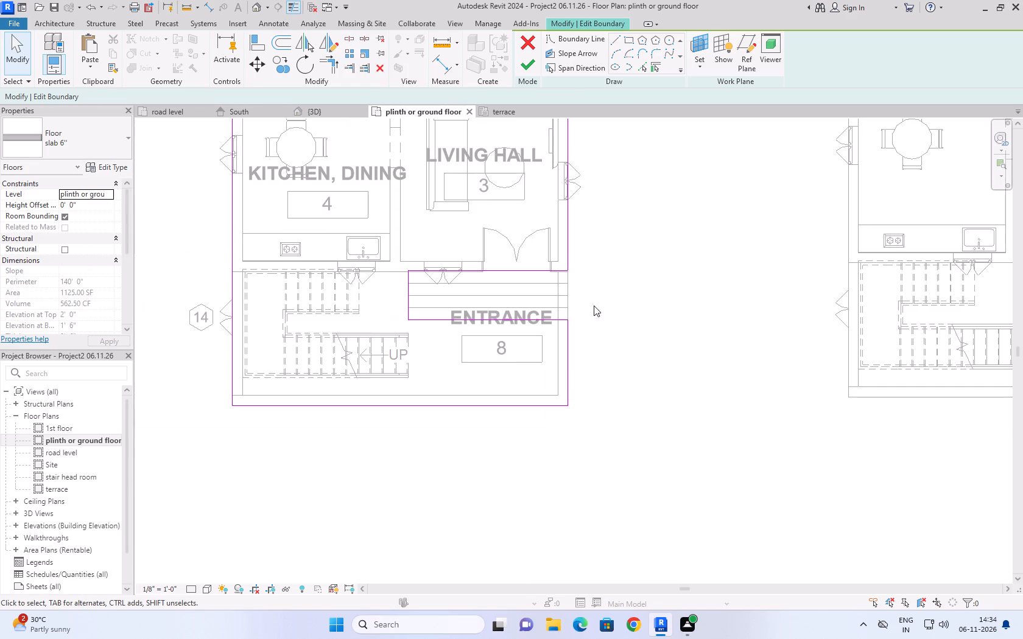
pyautogui.click(526, 71)
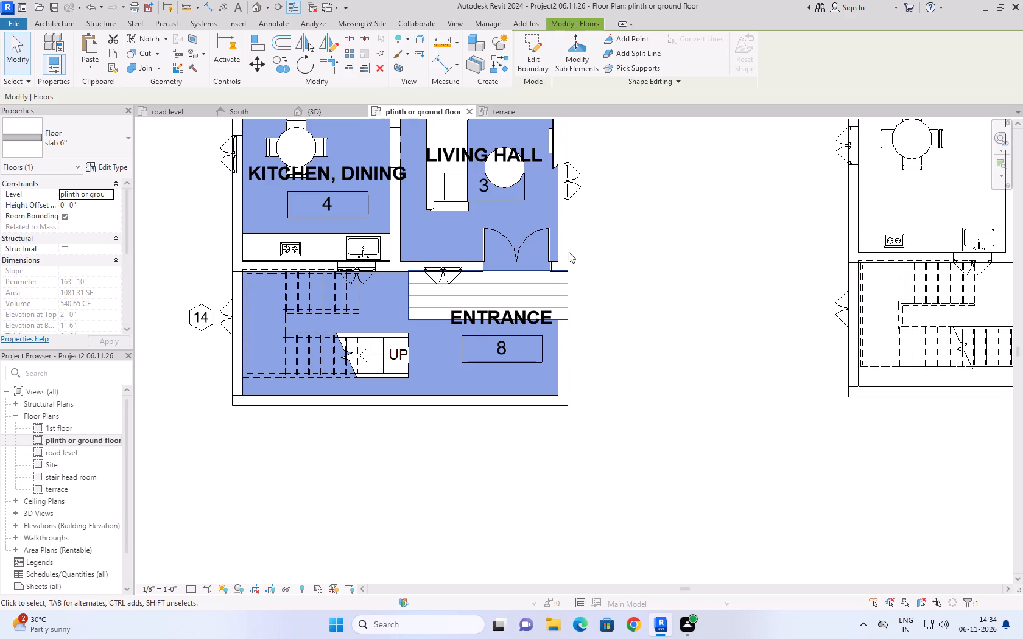
# Examine the plinth slab's cutout around the entrance steps in the 3D view and the ground floor plan.
pyautogui.click(311, 110)
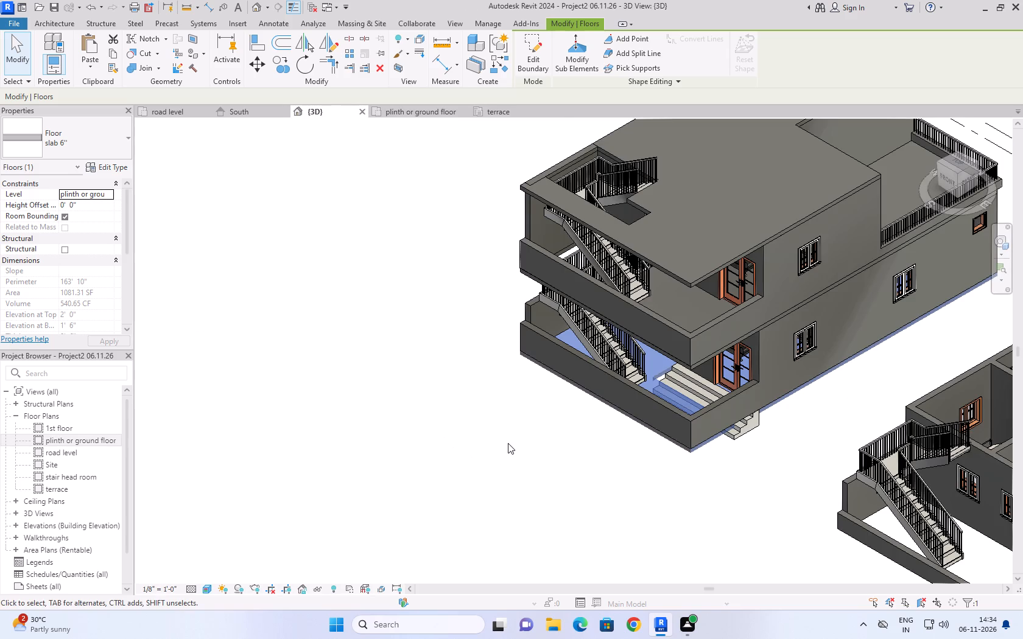
pyautogui.click(508, 442)
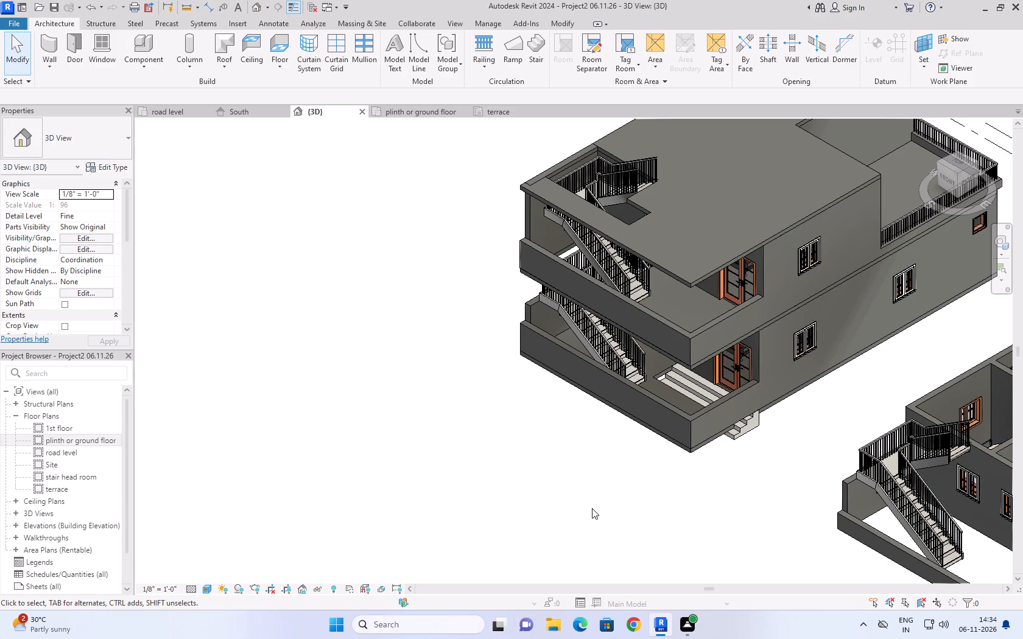
pyautogui.click(404, 117)
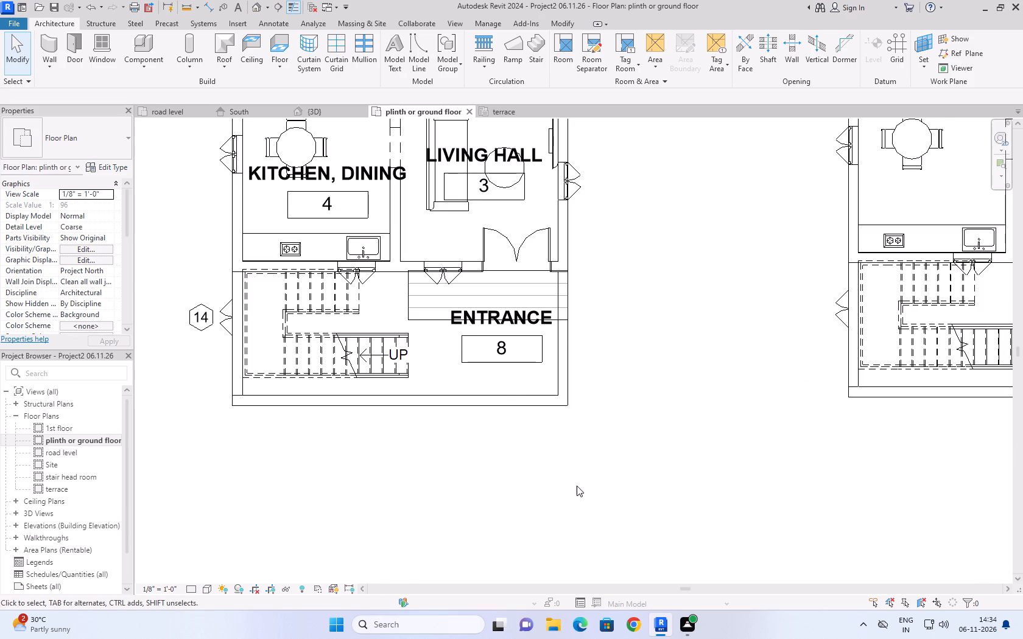
pyautogui.click(310, 111)
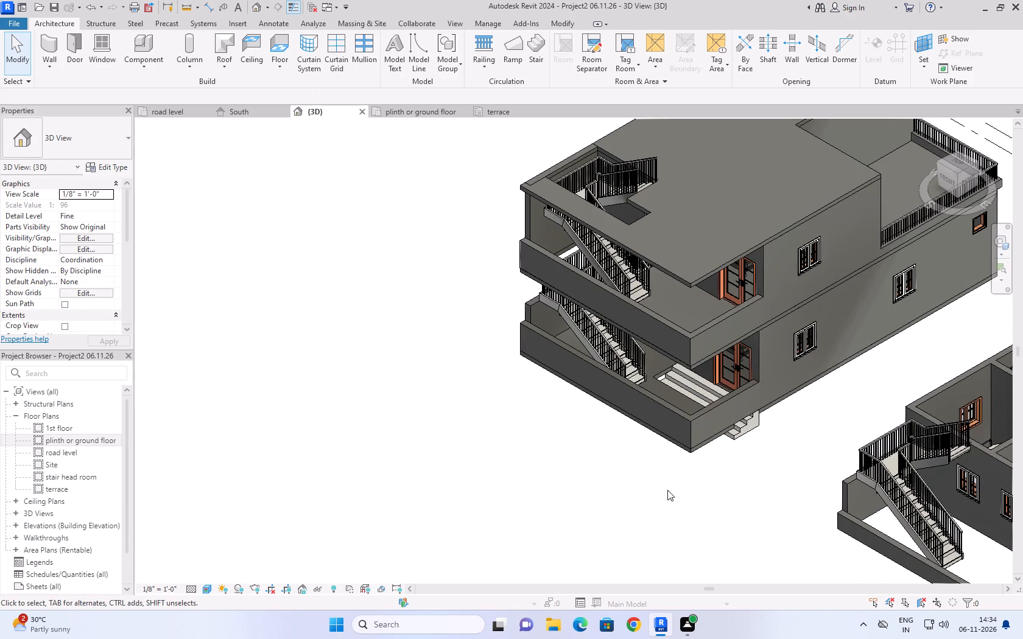
pyautogui.click(667, 490)
pyautogui.moveTo(667, 490); pyautogui.dragTo(355, 457, button='middle')
# Reopen the plinth-level slab's boundary and draw a line from the entrance cutout's north-west corner straight west to the slab's west edge.
pyautogui.click(399, 409)
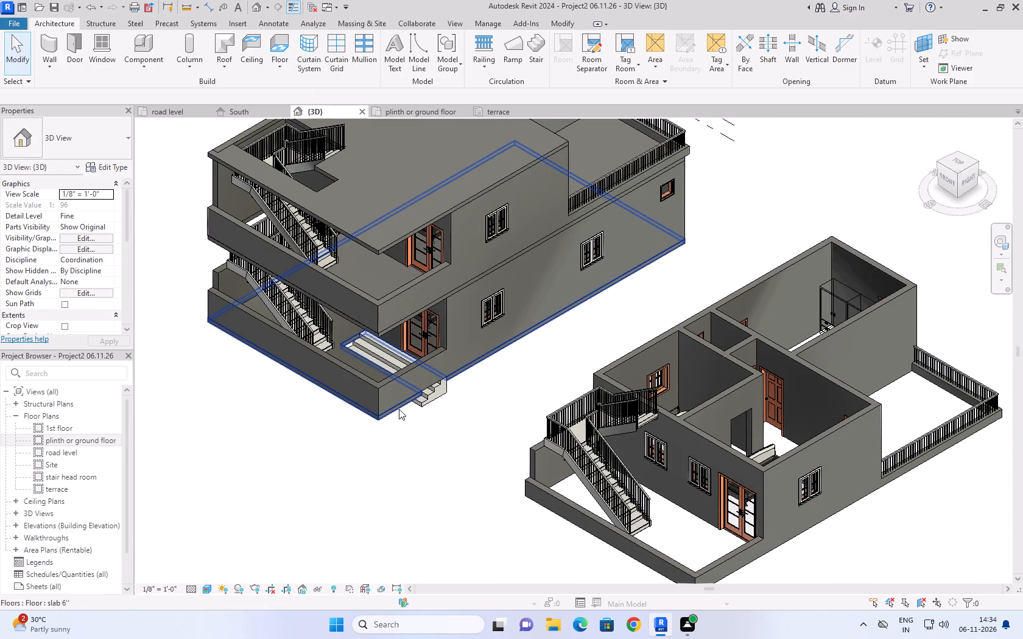
pyautogui.click(440, 110)
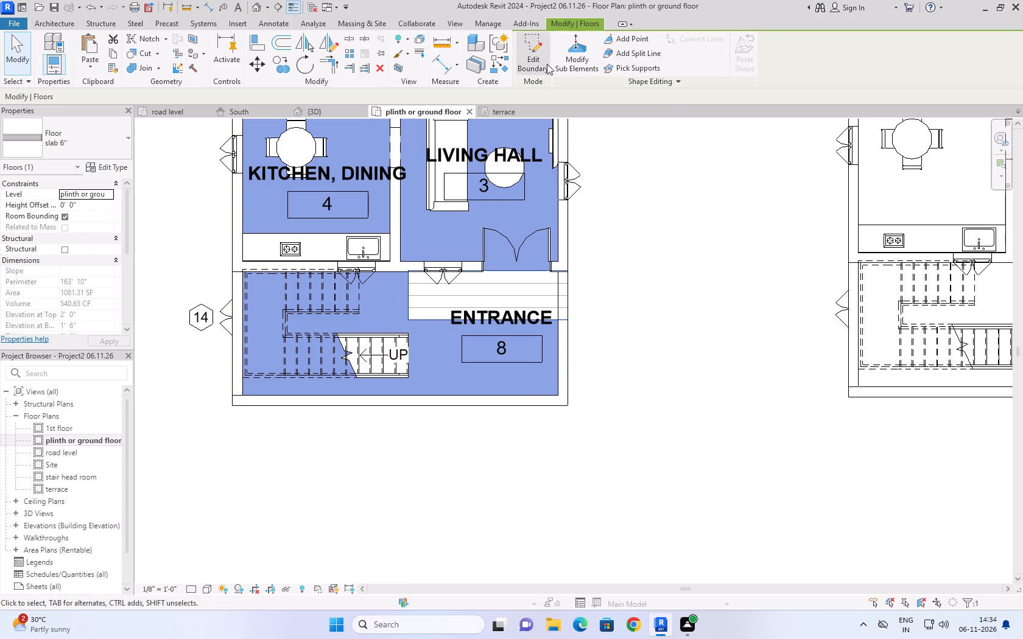
pyautogui.click(536, 60)
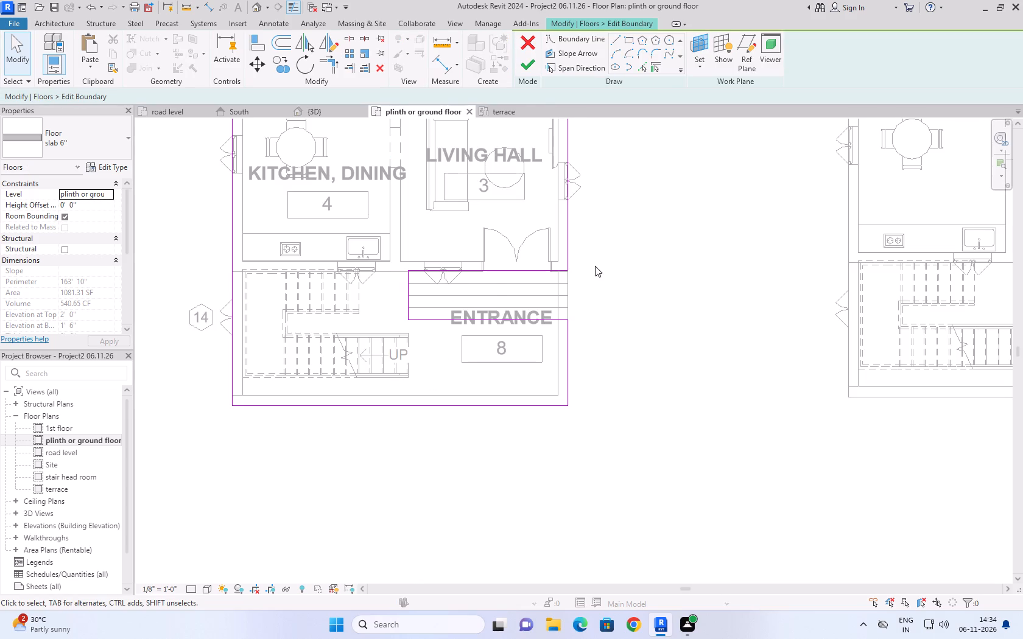
pyautogui.click(614, 41)
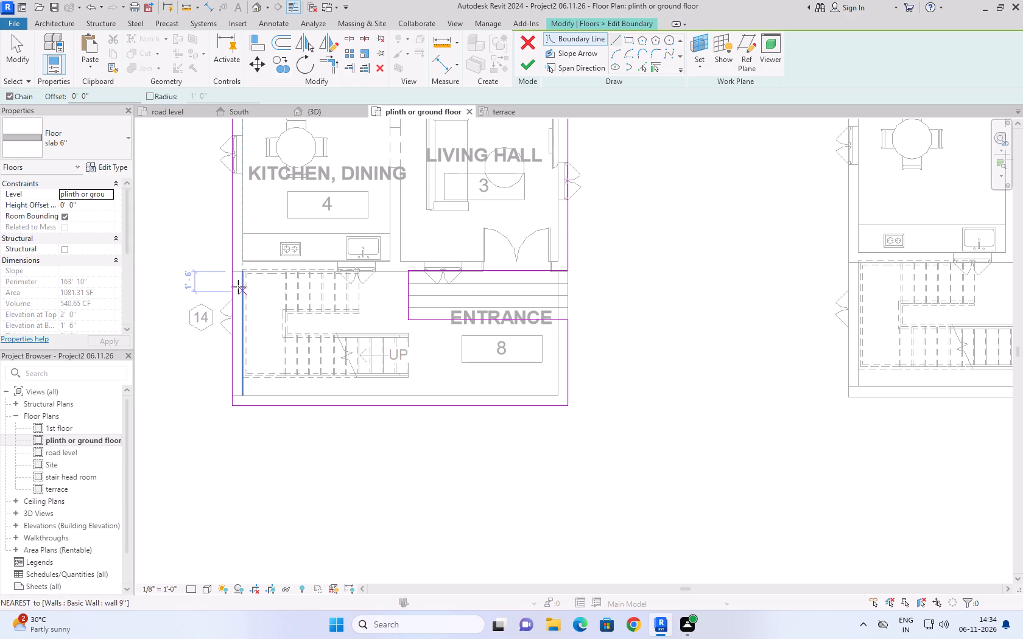
pyautogui.click(408, 271)
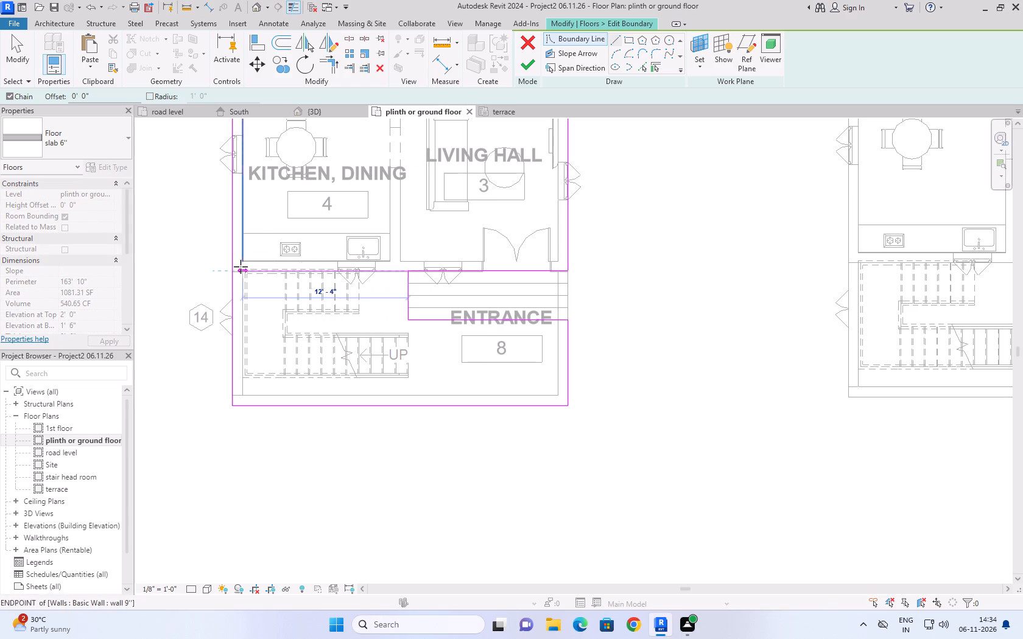
pyautogui.click(233, 267)
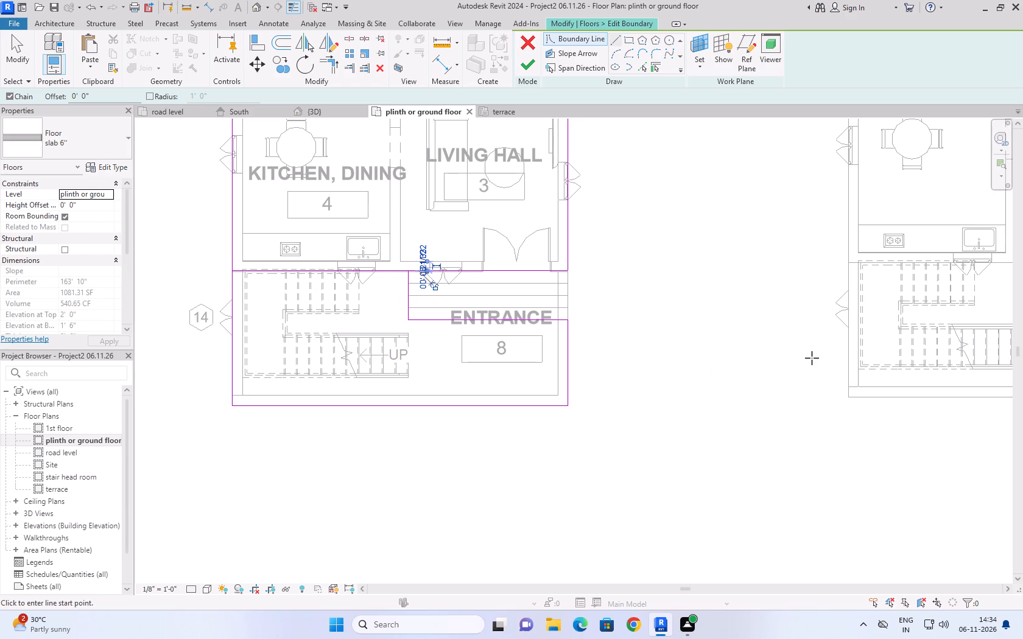
pyautogui.press('Escape')
pyautogui.press('Escape')
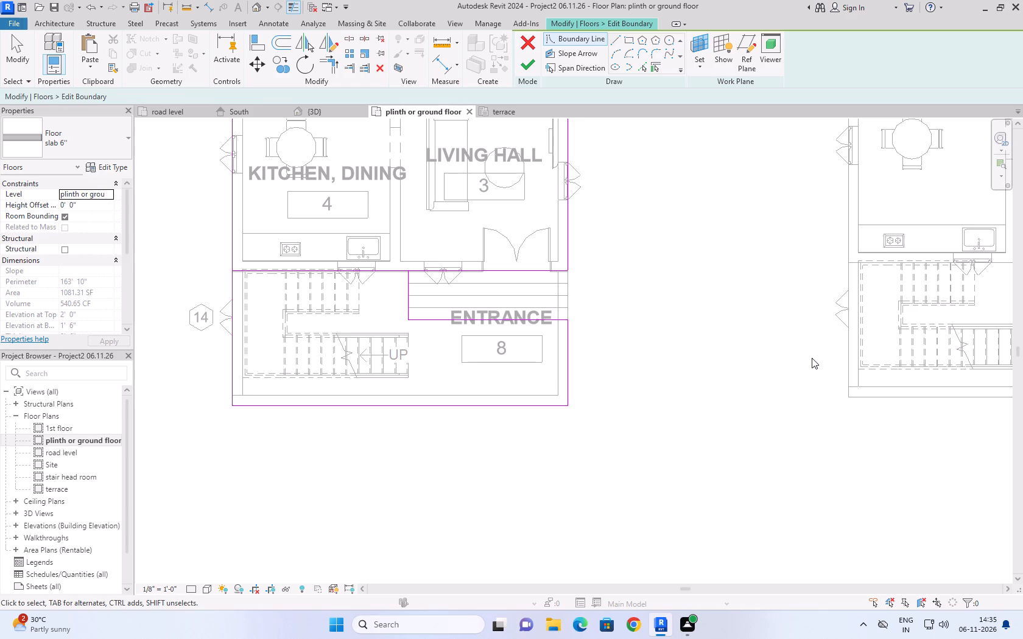
# Split the slab's west edge where the new stair-area line meets it and try to finish the boundary edit.
pyautogui.press('Escape')
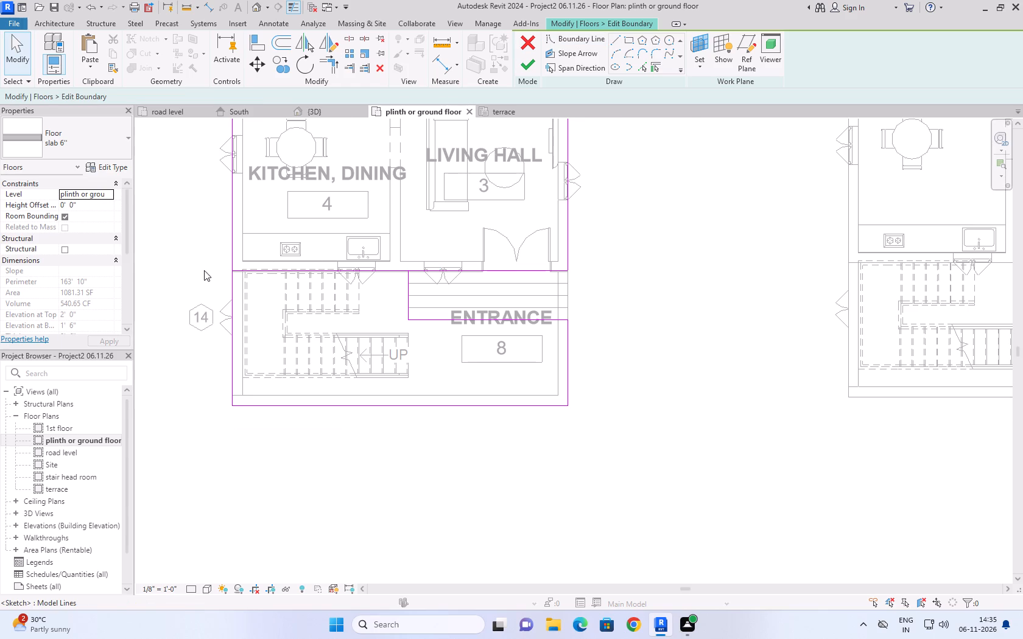
pyautogui.scroll(3, 204, 270)
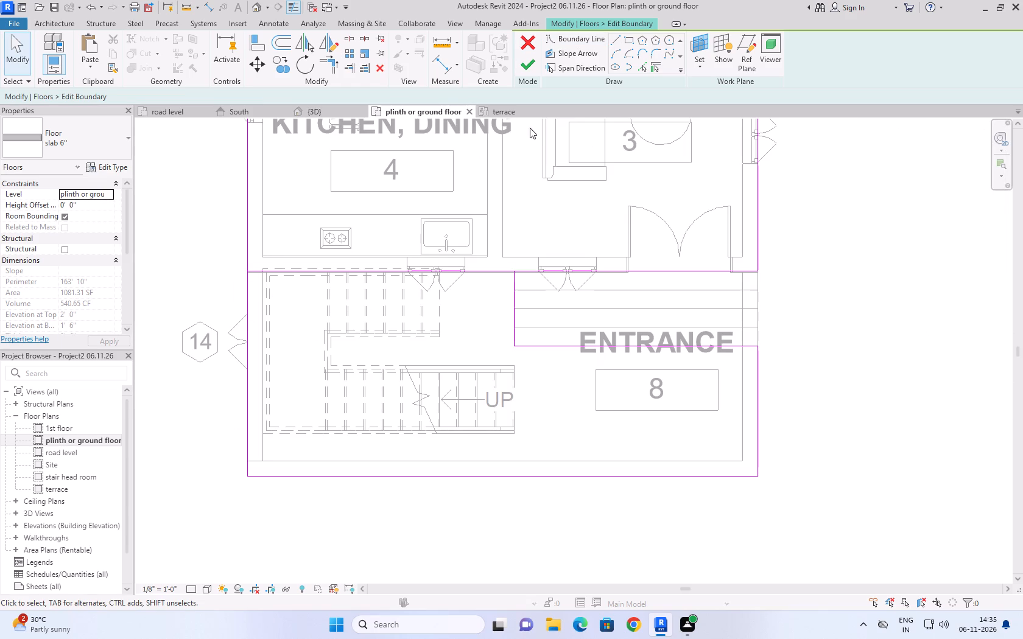
pyautogui.click(342, 43)
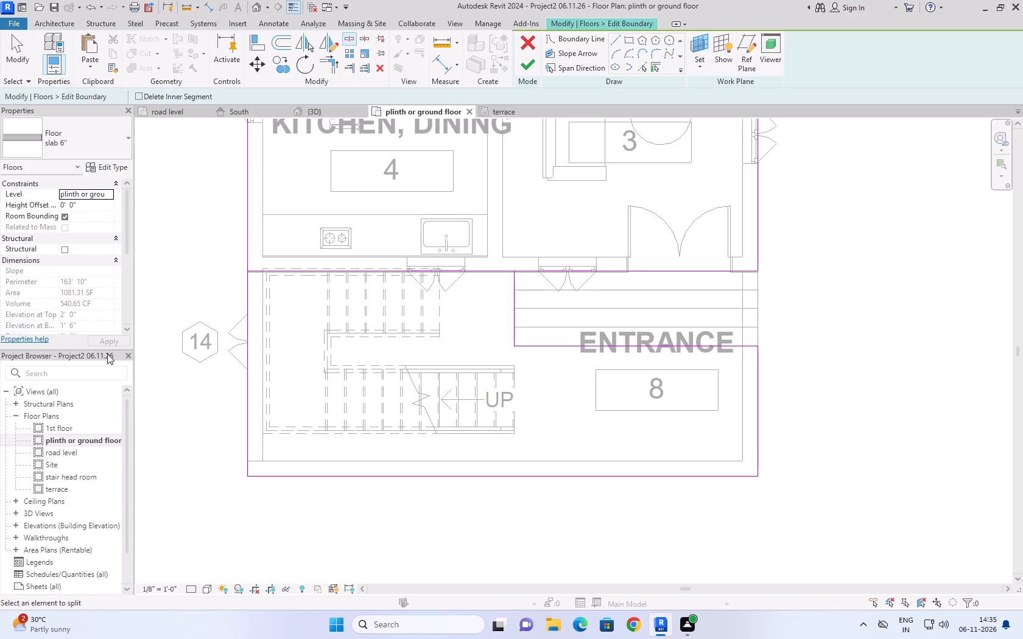
pyautogui.click(249, 270)
pyautogui.click(533, 63)
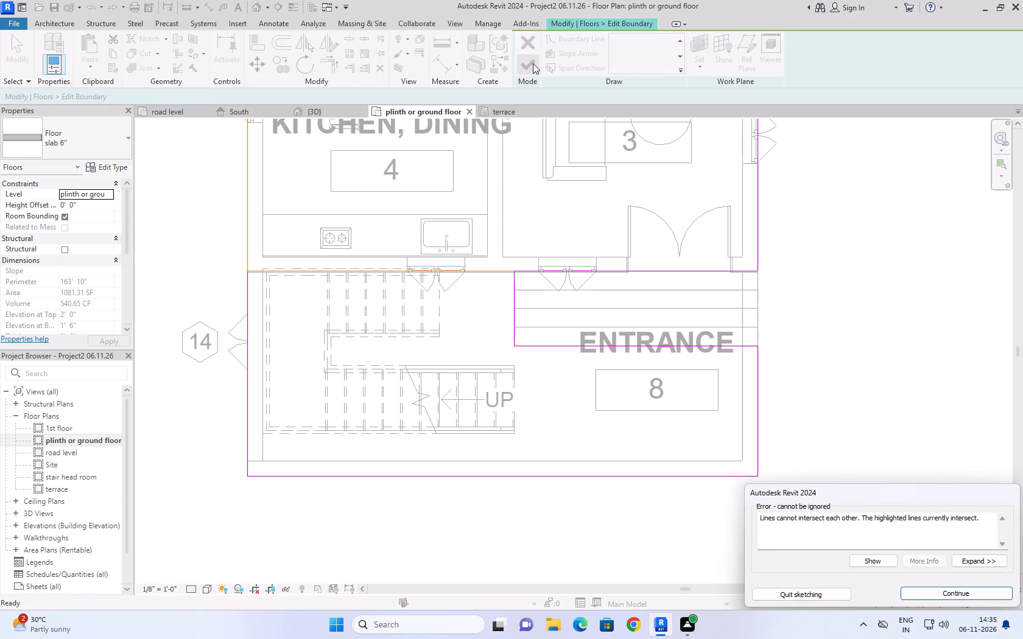
pyautogui.click(937, 585)
pyautogui.click(937, 592)
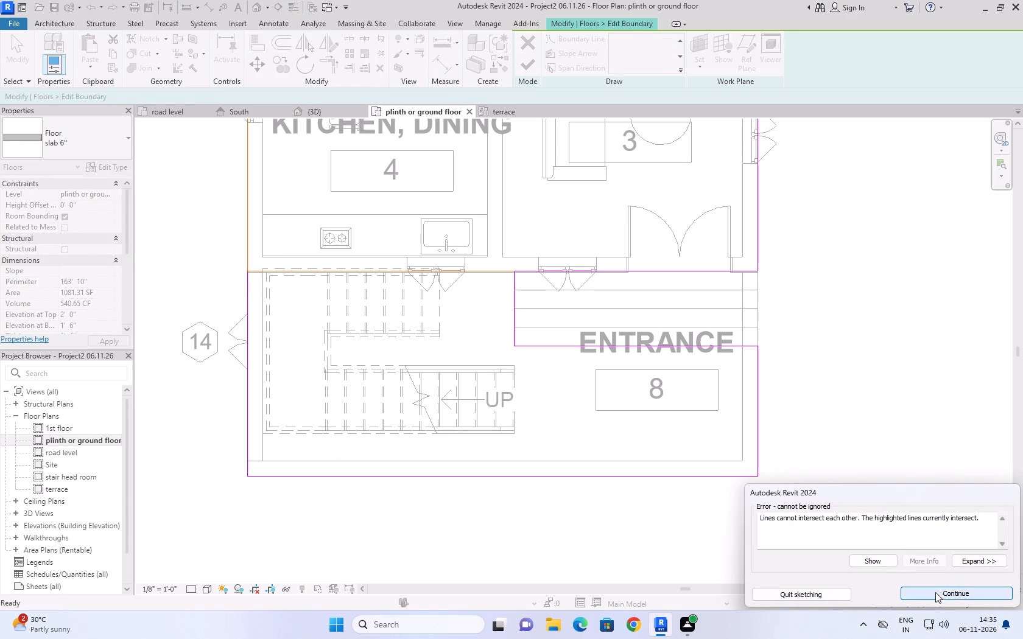
pyautogui.scroll(-1, 340, 391)
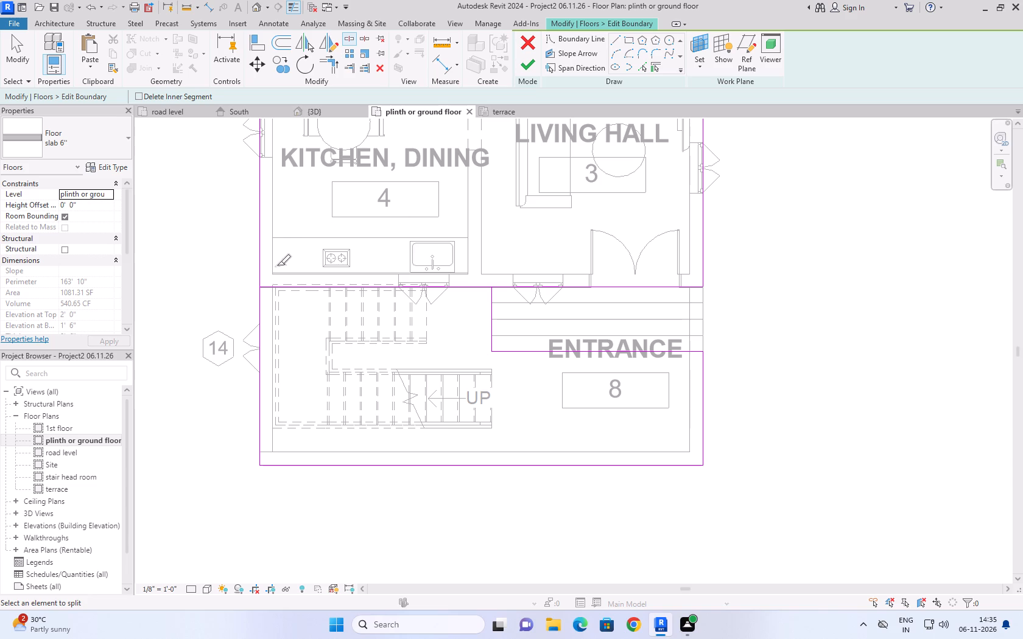
pyautogui.press('Escape')
pyautogui.press('Escape')
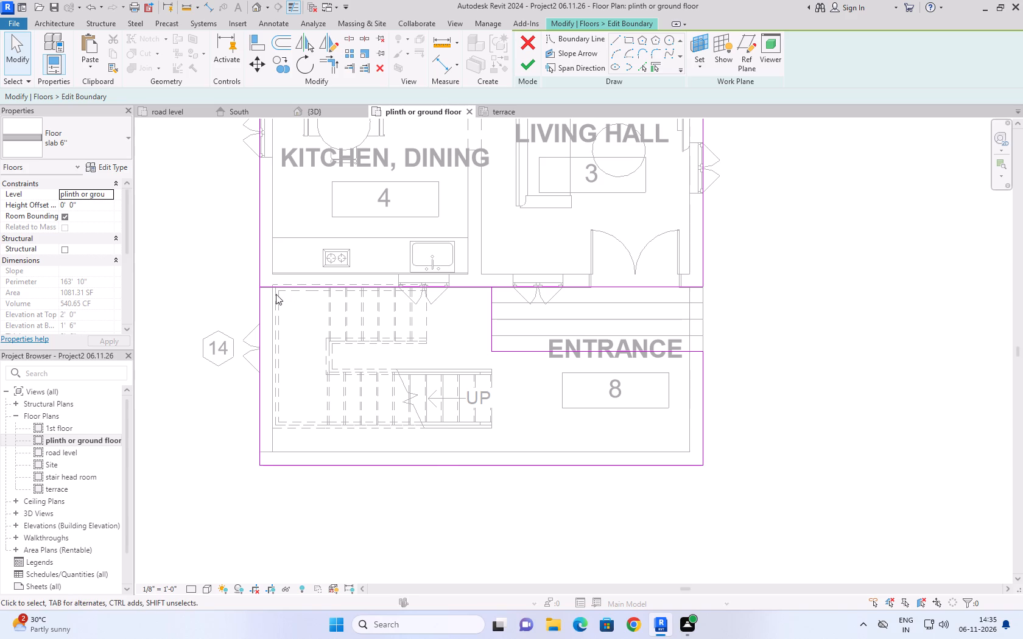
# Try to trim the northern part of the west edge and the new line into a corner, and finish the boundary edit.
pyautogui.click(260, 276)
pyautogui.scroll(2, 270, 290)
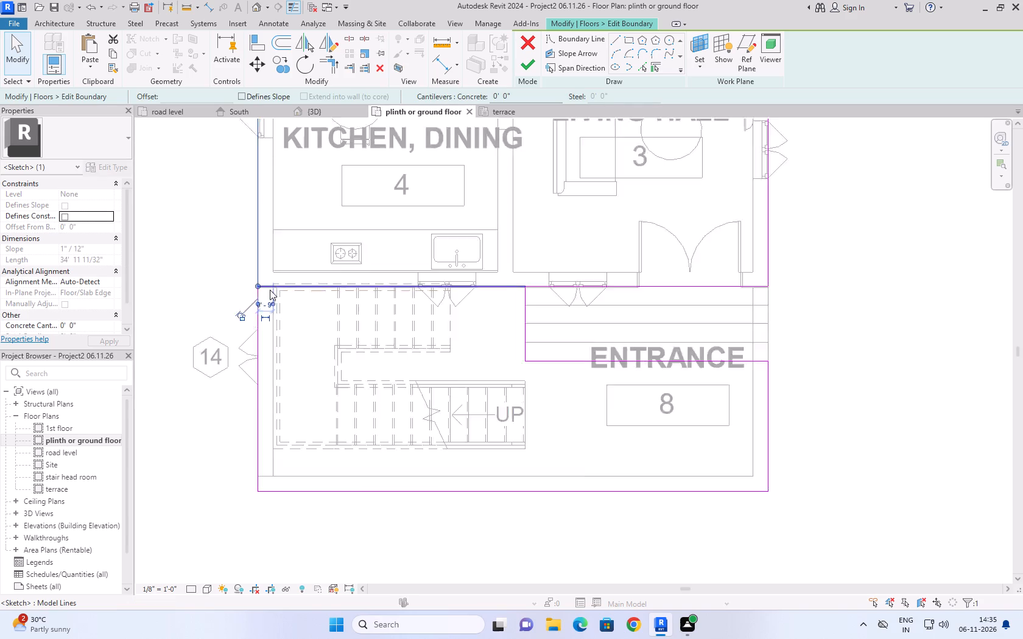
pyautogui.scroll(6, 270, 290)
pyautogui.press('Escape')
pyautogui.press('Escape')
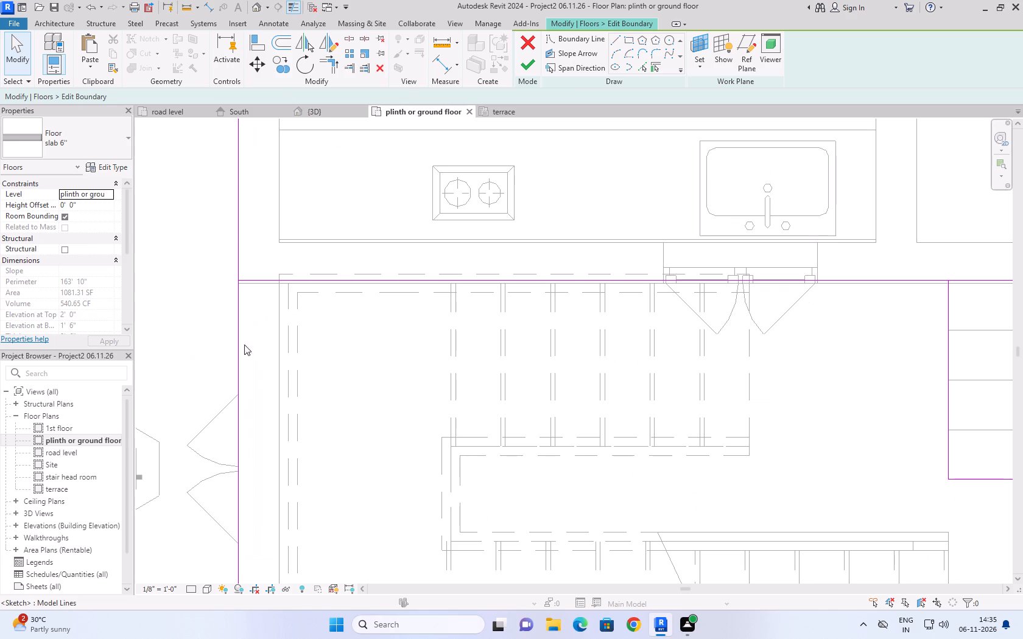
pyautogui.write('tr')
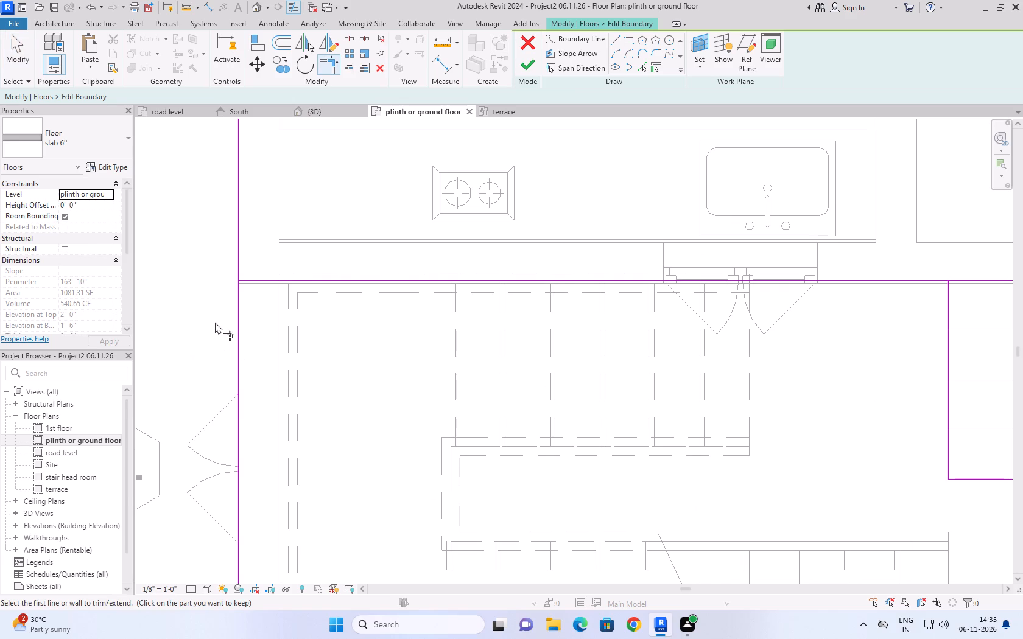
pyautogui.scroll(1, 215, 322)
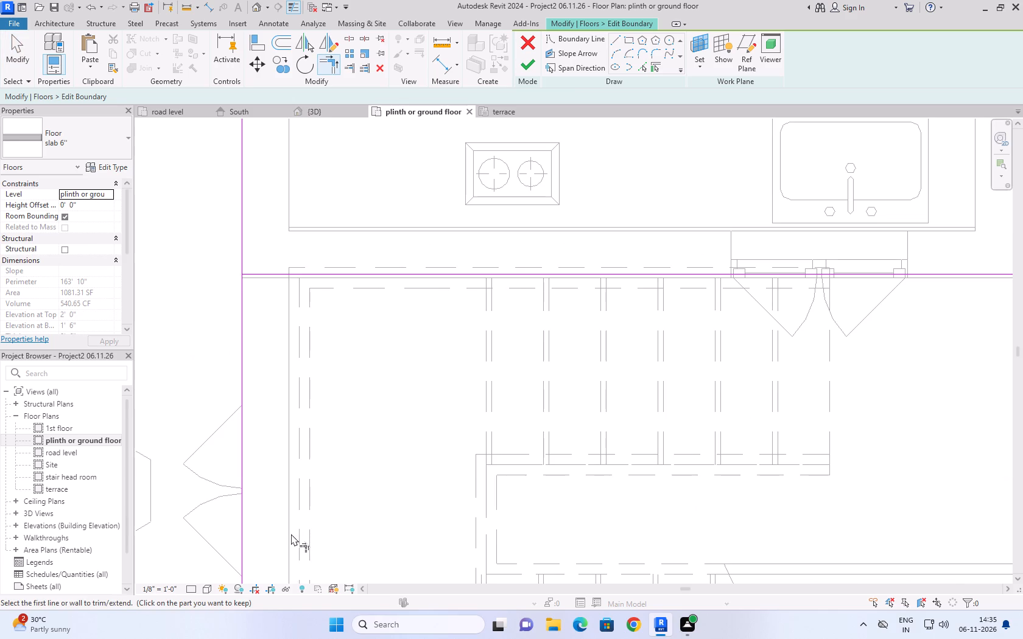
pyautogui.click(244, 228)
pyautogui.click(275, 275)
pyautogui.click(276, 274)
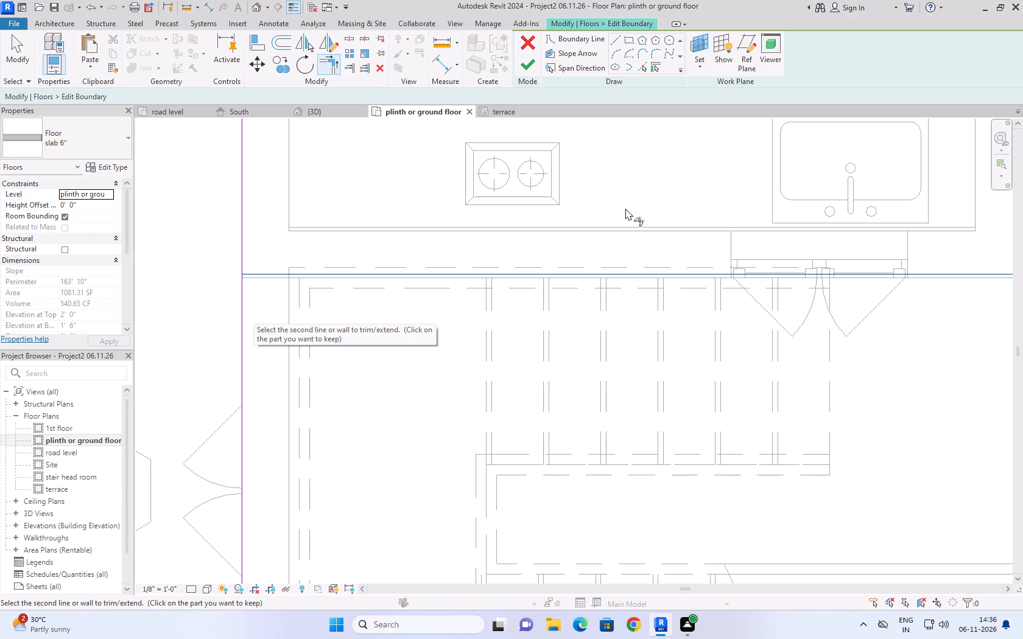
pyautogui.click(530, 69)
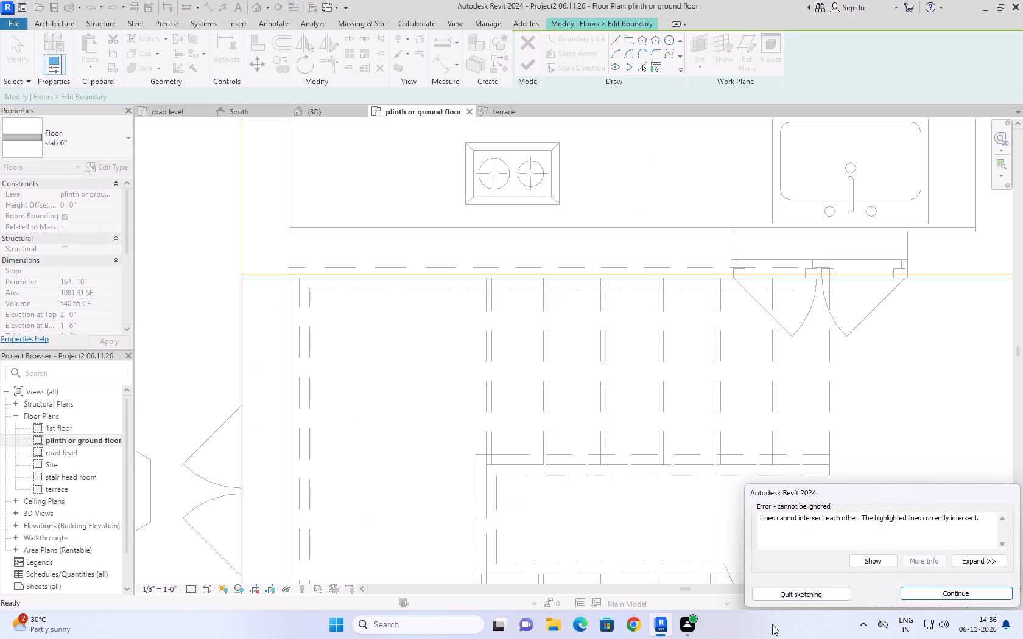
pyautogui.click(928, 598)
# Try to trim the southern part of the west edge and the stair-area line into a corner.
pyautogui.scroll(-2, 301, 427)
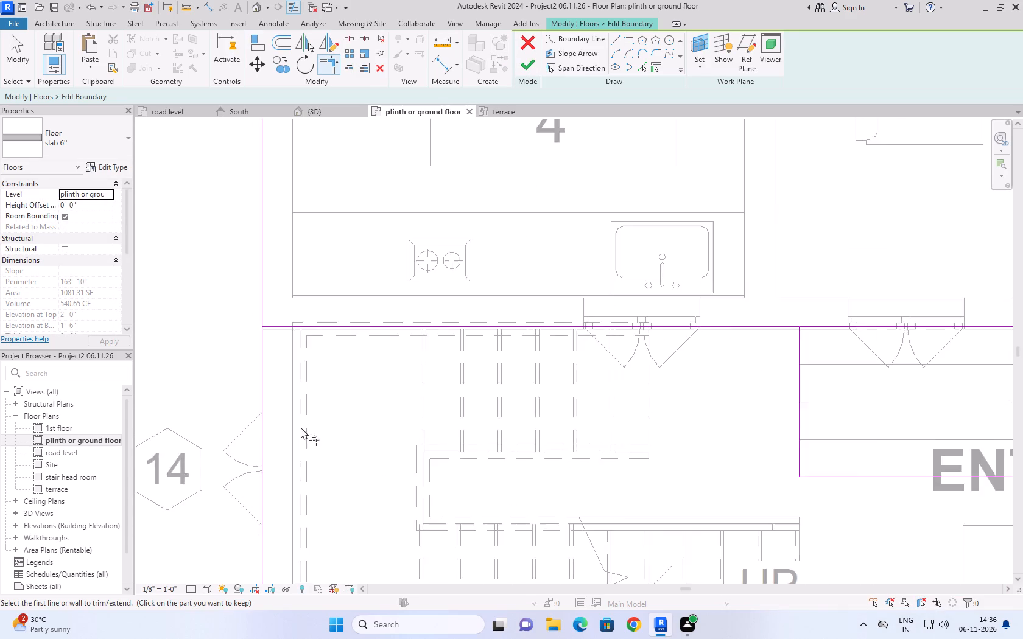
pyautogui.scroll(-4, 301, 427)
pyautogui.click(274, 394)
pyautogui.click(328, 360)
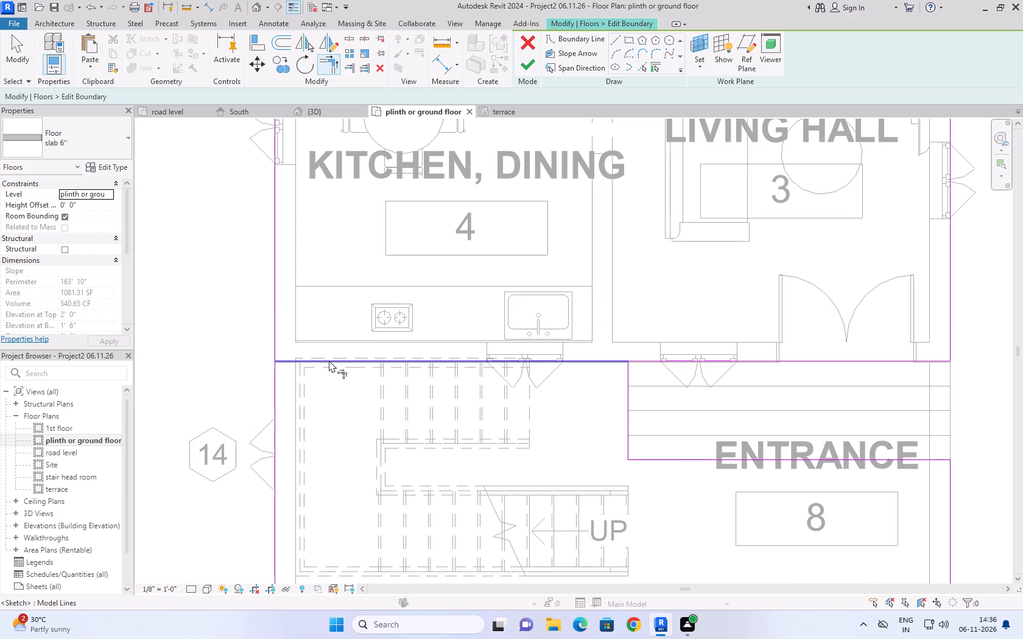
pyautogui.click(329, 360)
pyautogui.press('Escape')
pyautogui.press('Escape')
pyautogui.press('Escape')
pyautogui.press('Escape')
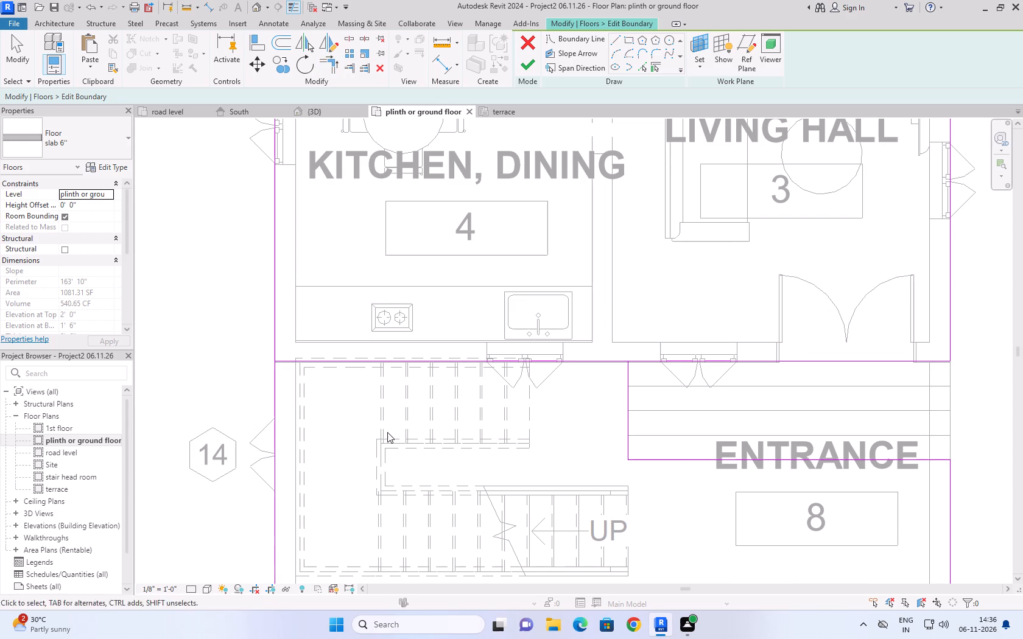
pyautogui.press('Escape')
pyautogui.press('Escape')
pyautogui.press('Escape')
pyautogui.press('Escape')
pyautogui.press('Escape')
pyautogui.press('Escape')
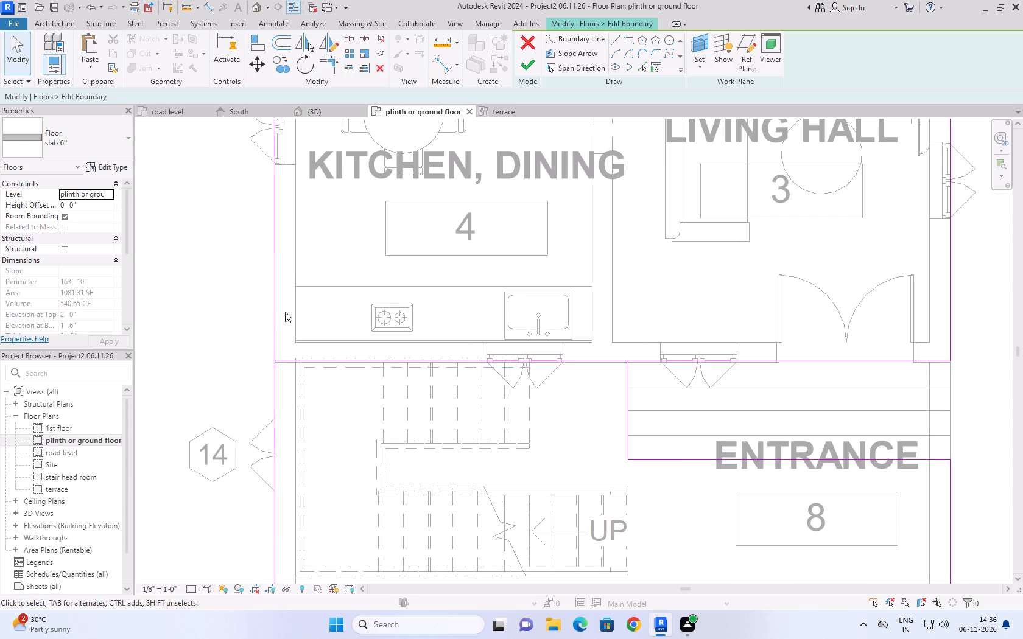
# Delete the boundary line north of the stair and the one along the entrance cutout's north side.
pyautogui.click(324, 362)
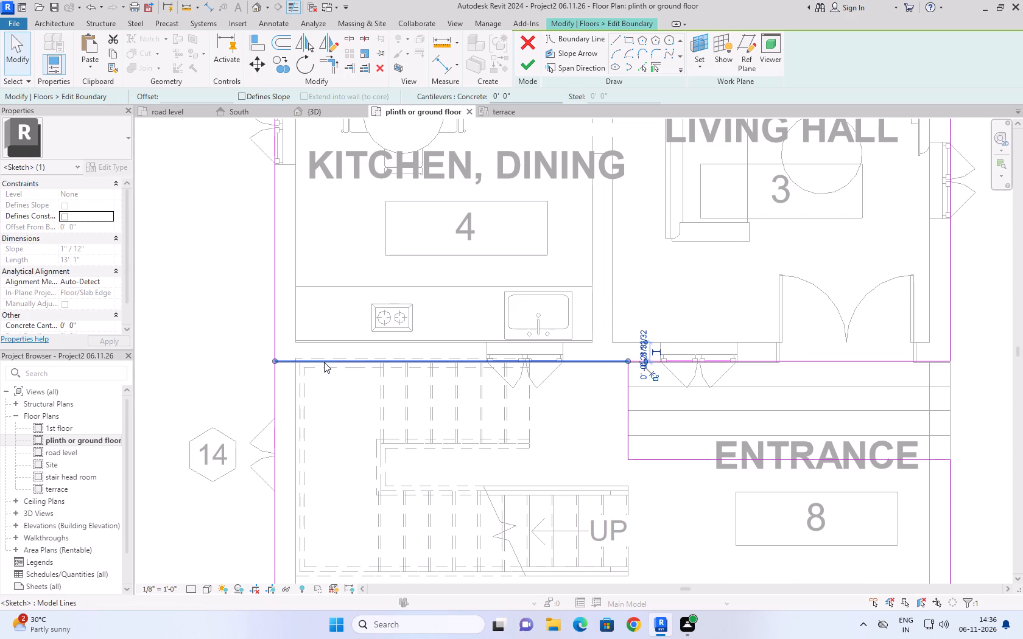
pyautogui.press('Delete')
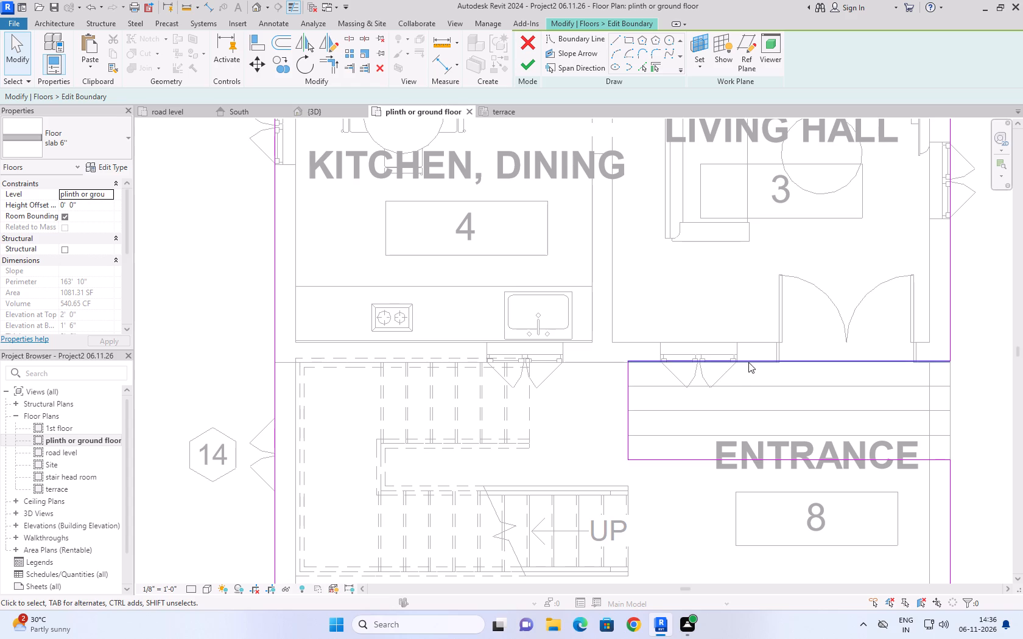
pyautogui.click(748, 362)
pyautogui.press('Delete')
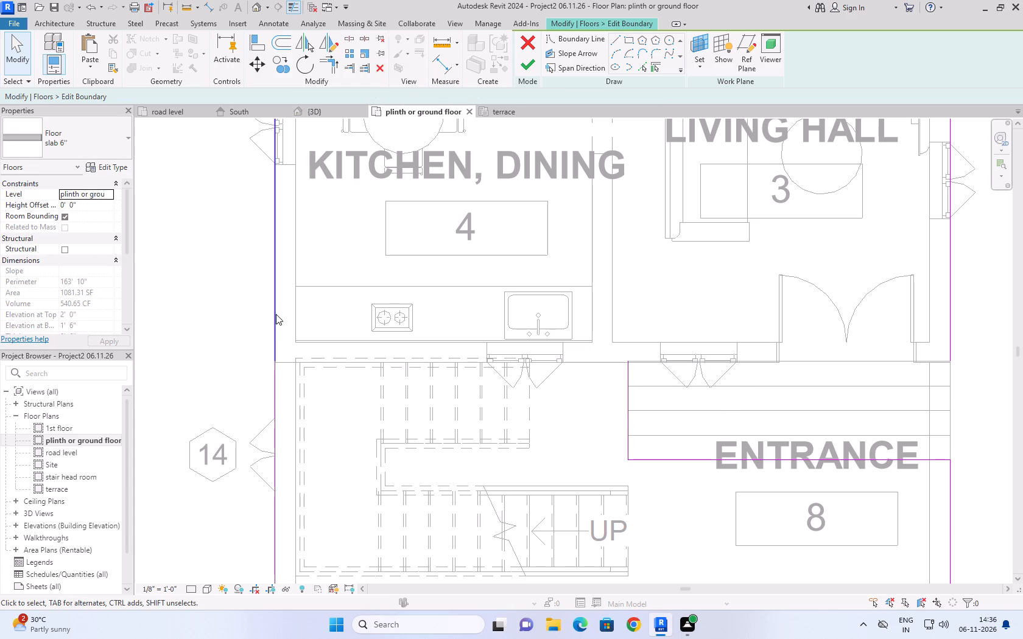
# Shorten the southern segment of the west edge by pulling its north end about 9" south.
pyautogui.click(276, 314)
pyautogui.click(236, 282)
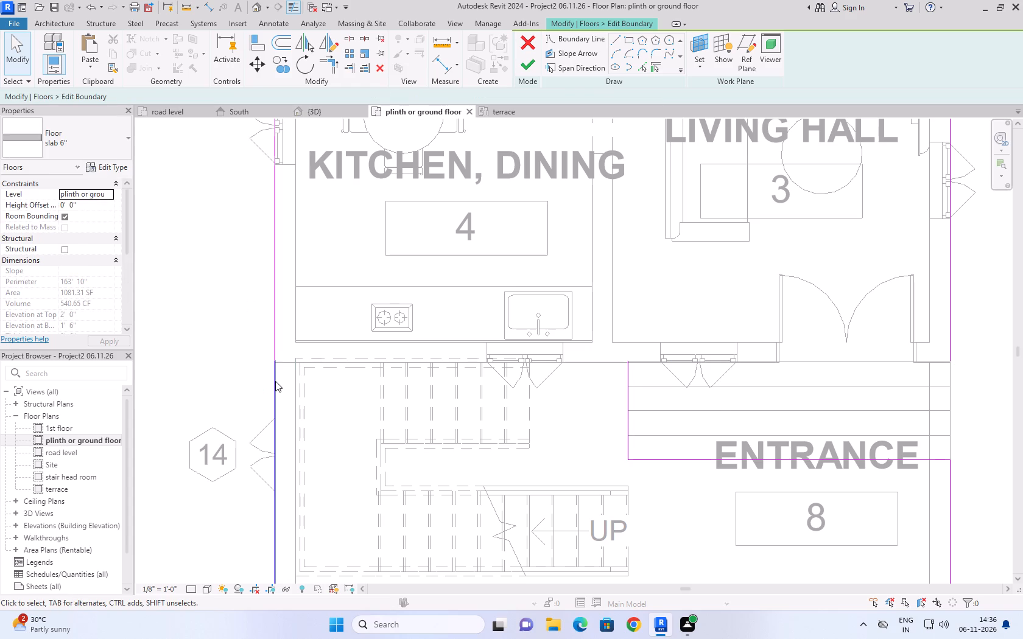
pyautogui.click(275, 381)
pyautogui.moveTo(275, 361); pyautogui.dragTo(270, 382)
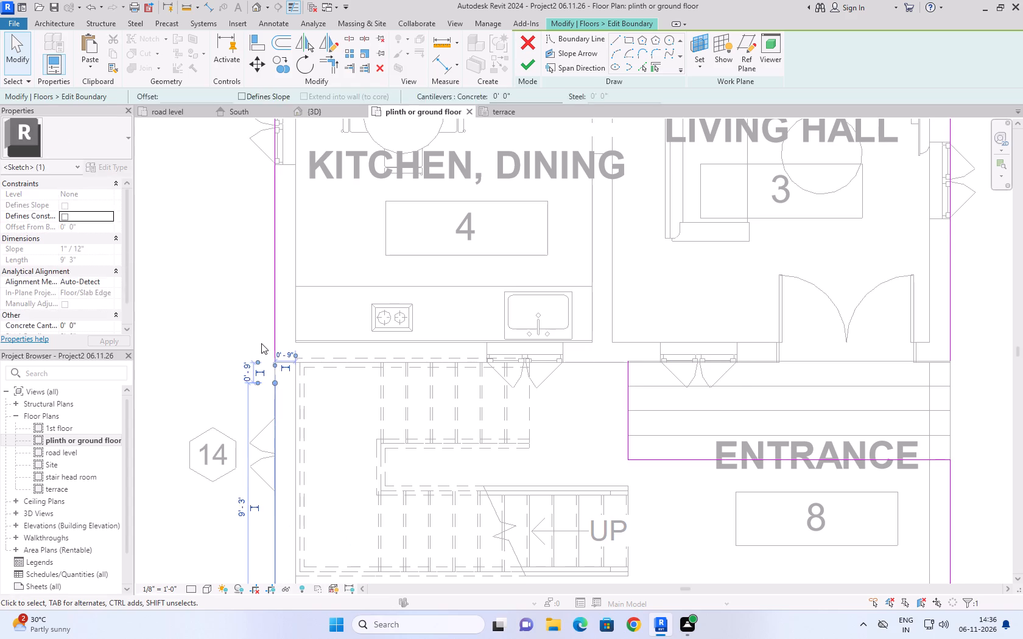
pyautogui.click(261, 343)
# Draw one boundary line from the south end of the northern west edge straight east to the slab's east edge.
pyautogui.scroll(2, 237, 359)
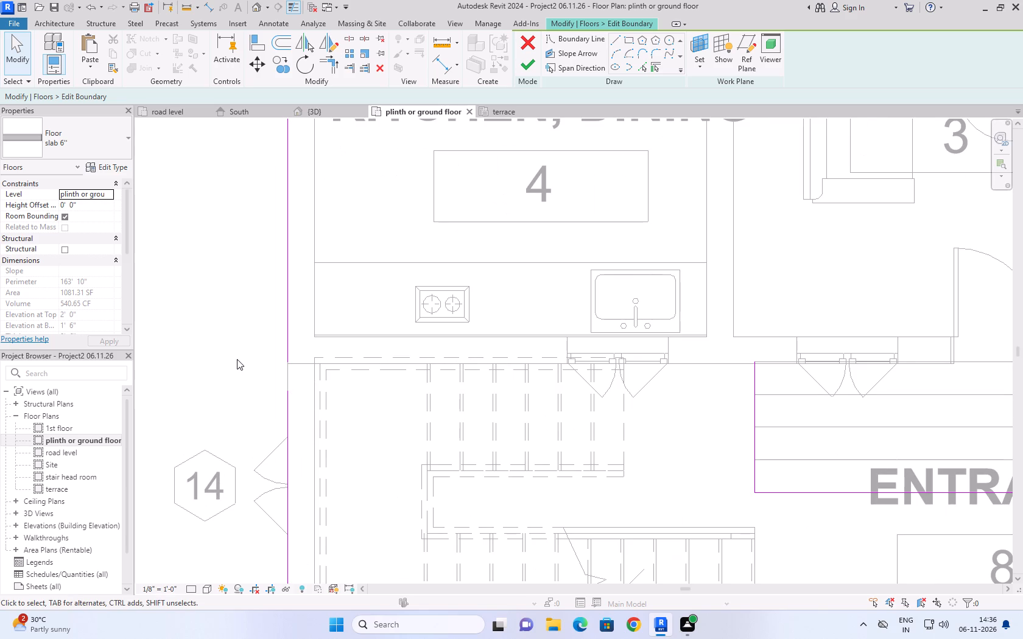
pyautogui.click(610, 41)
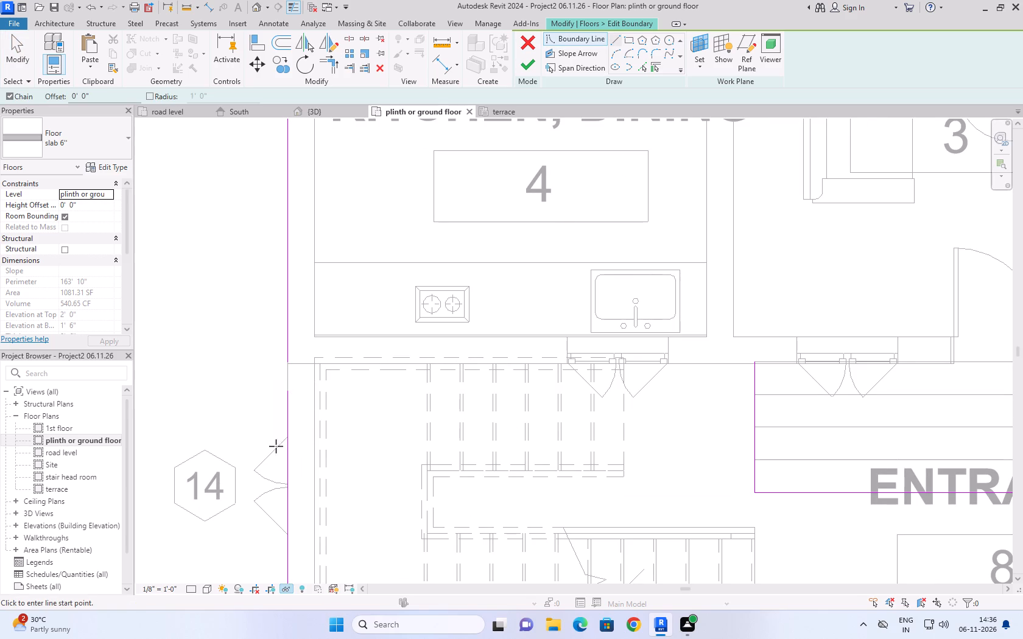
pyautogui.click(289, 363)
pyautogui.scroll(-4, 532, 341)
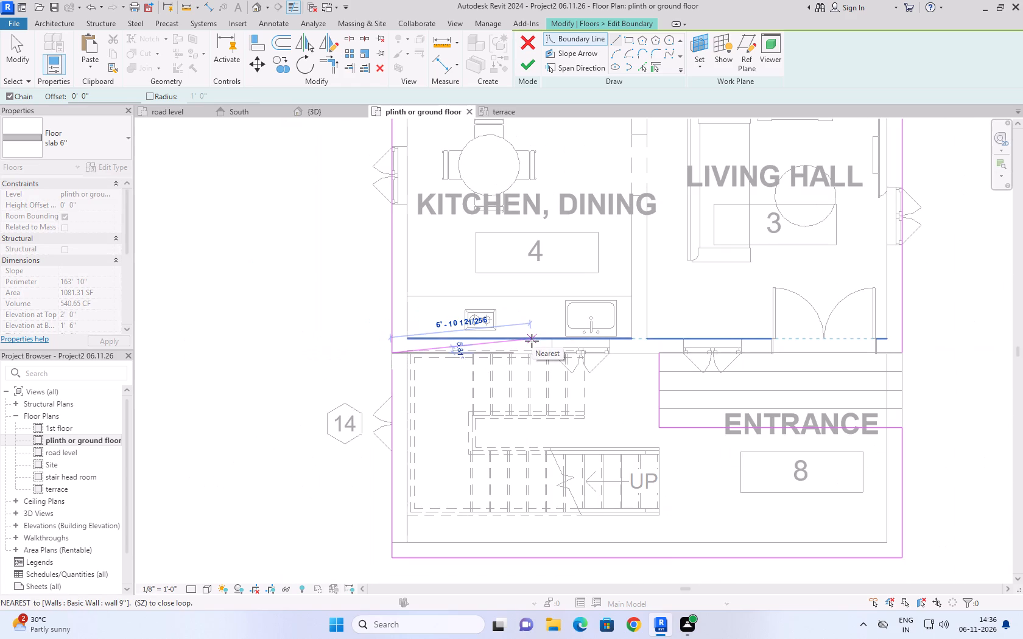
pyautogui.moveTo(532, 341); pyautogui.dragTo(415, 358, button='middle')
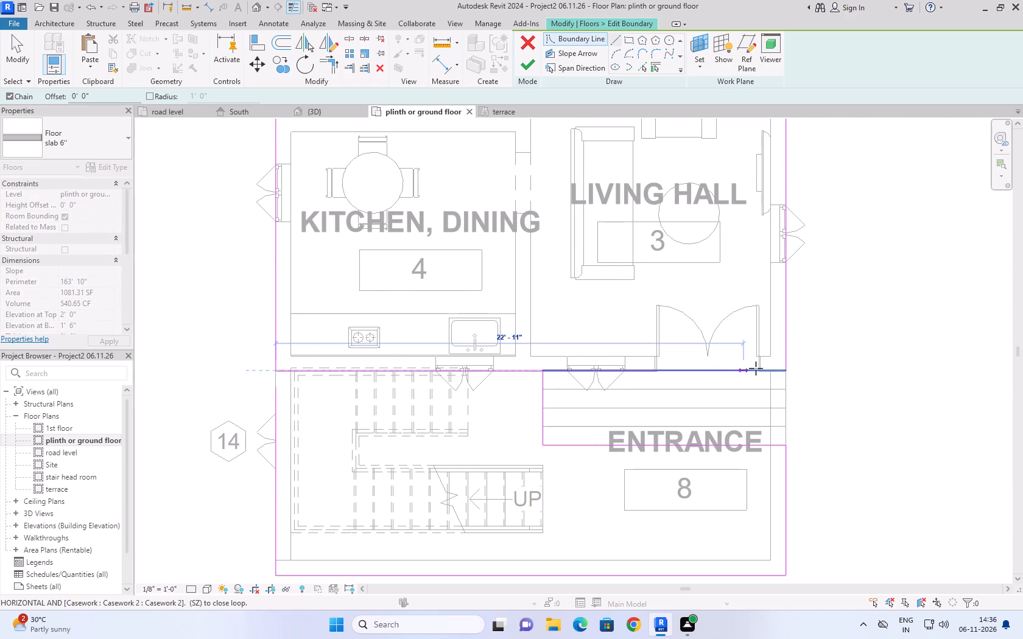
pyautogui.click(787, 368)
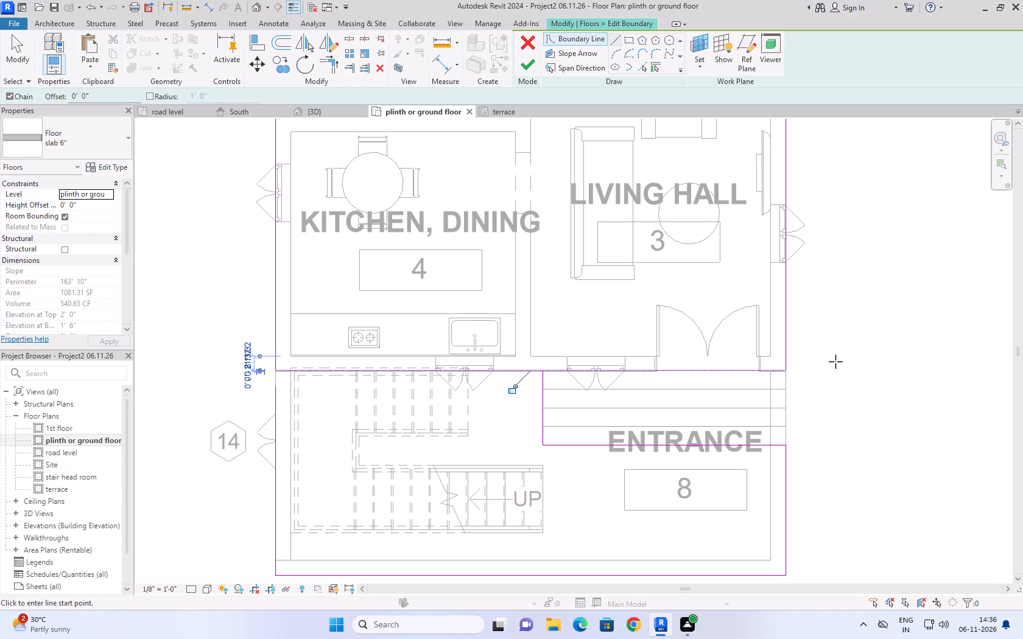
pyautogui.press('Escape')
pyautogui.scroll(4, 539, 383)
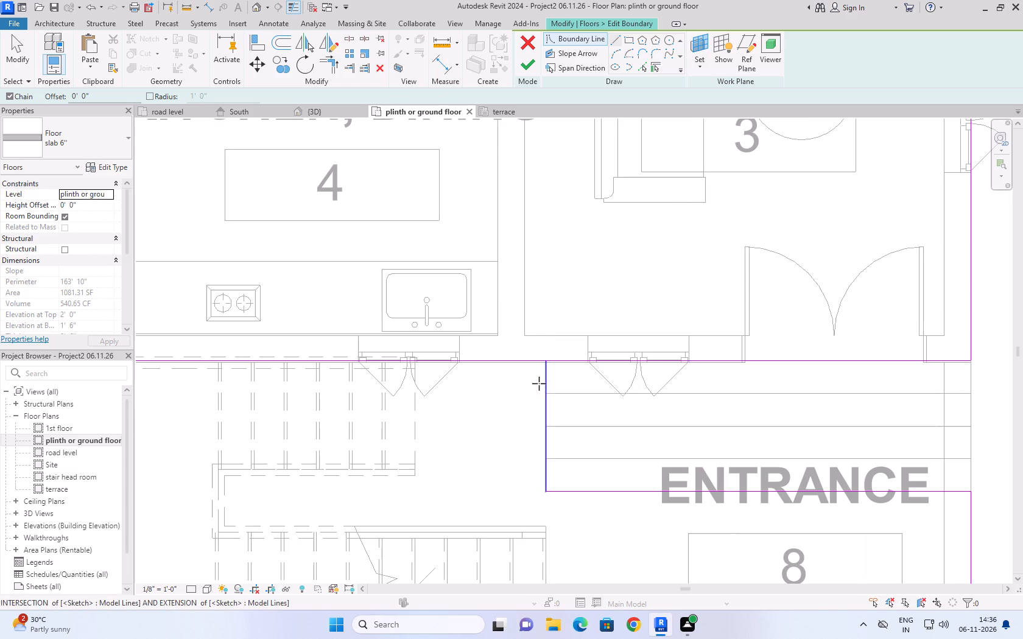
pyautogui.press('Escape')
# Pull the north end of the entrance cutout's west line off the new boundary line, leaving a gap of about 21/32".
pyautogui.click(545, 377)
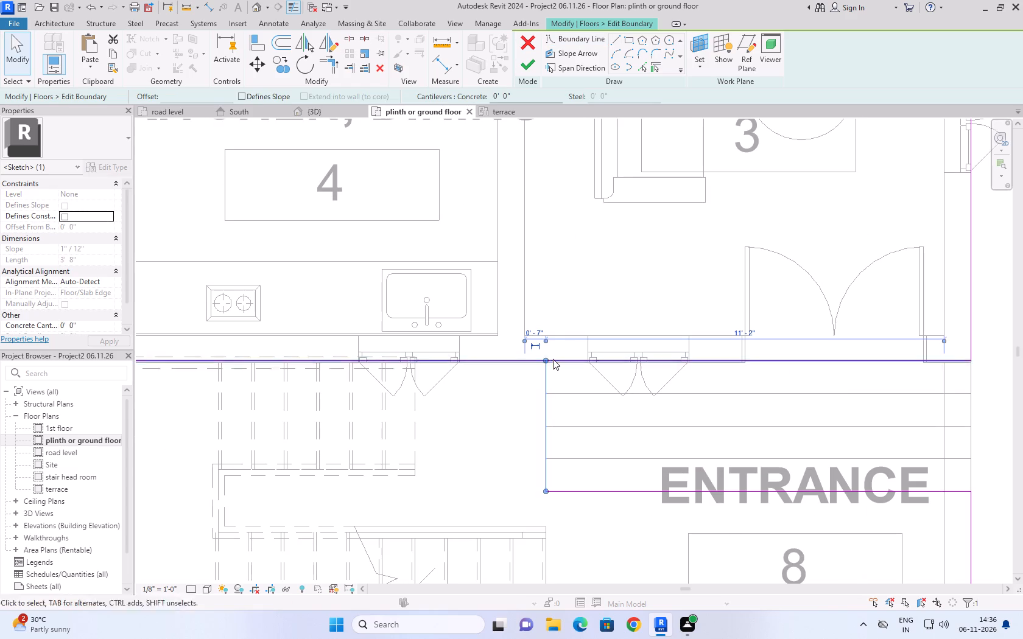
pyautogui.click(547, 359)
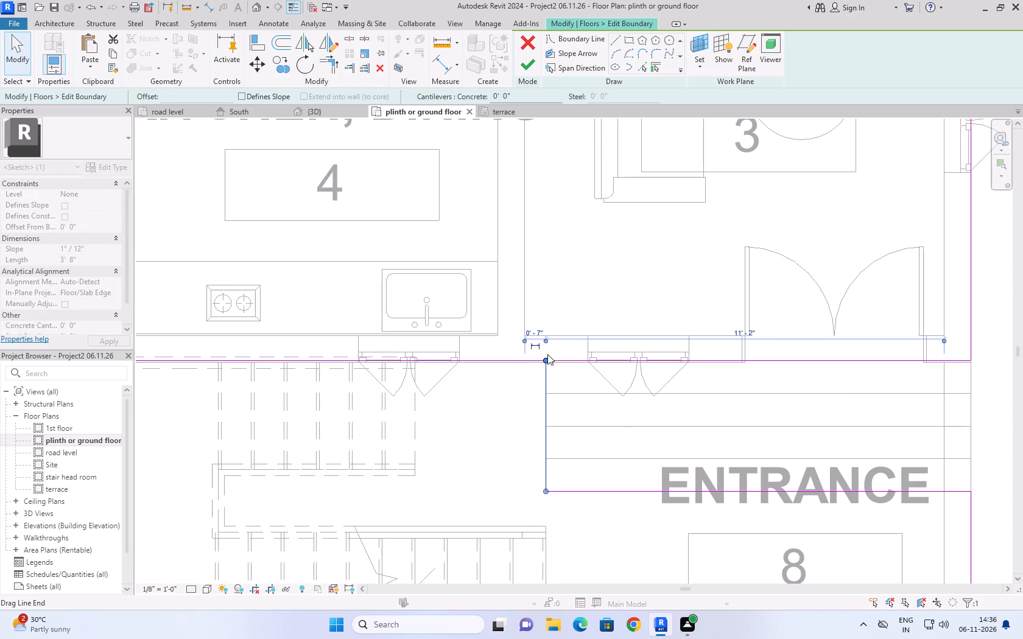
pyautogui.moveTo(546, 361); pyautogui.dragTo(545, 369)
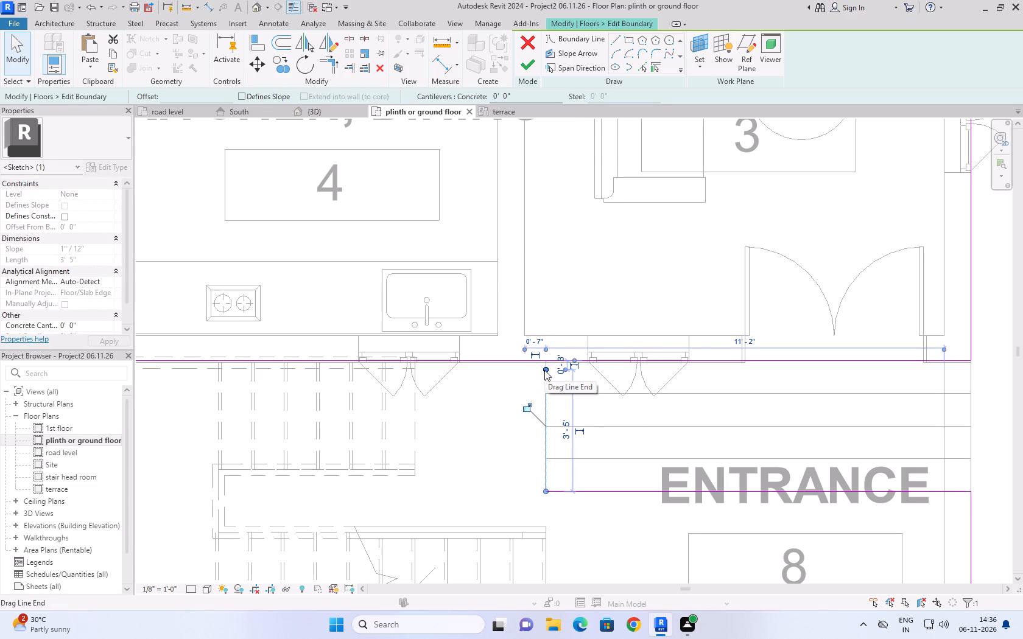
pyautogui.scroll(5, 544, 370)
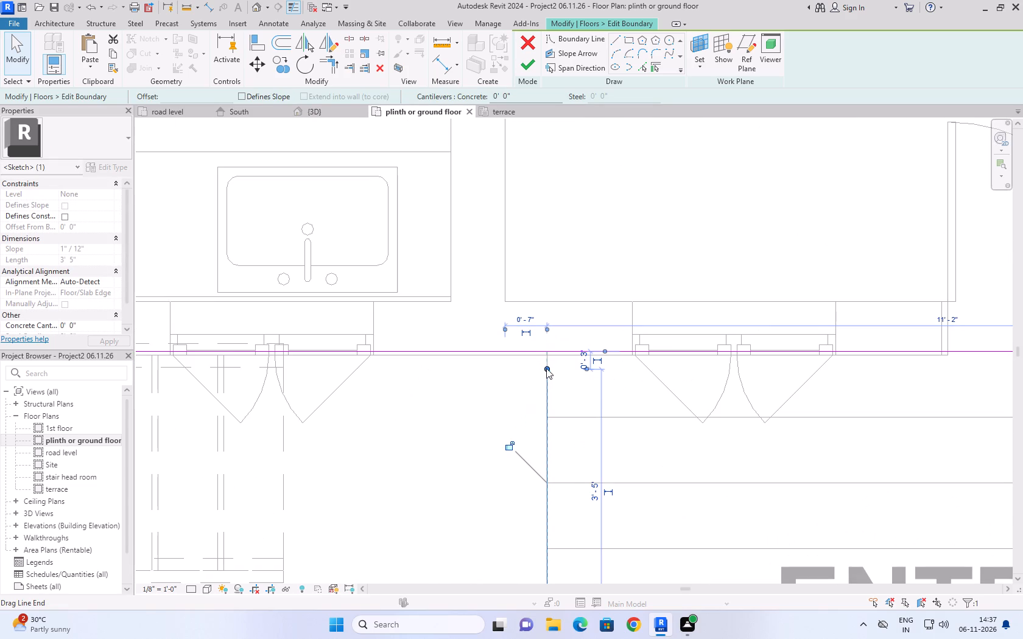
pyautogui.moveTo(546, 368); pyautogui.dragTo(546, 357)
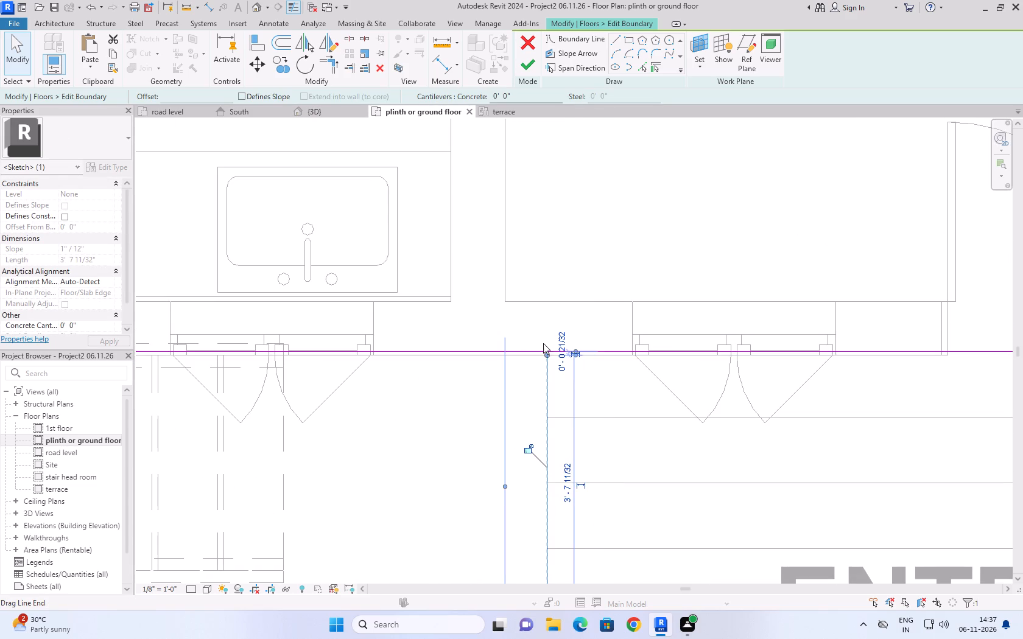
# Draw a boundary line about 13' long from the north end of the entrance cutout's west line straight west to the slab's west edge.
pyautogui.scroll(-9, 487, 380)
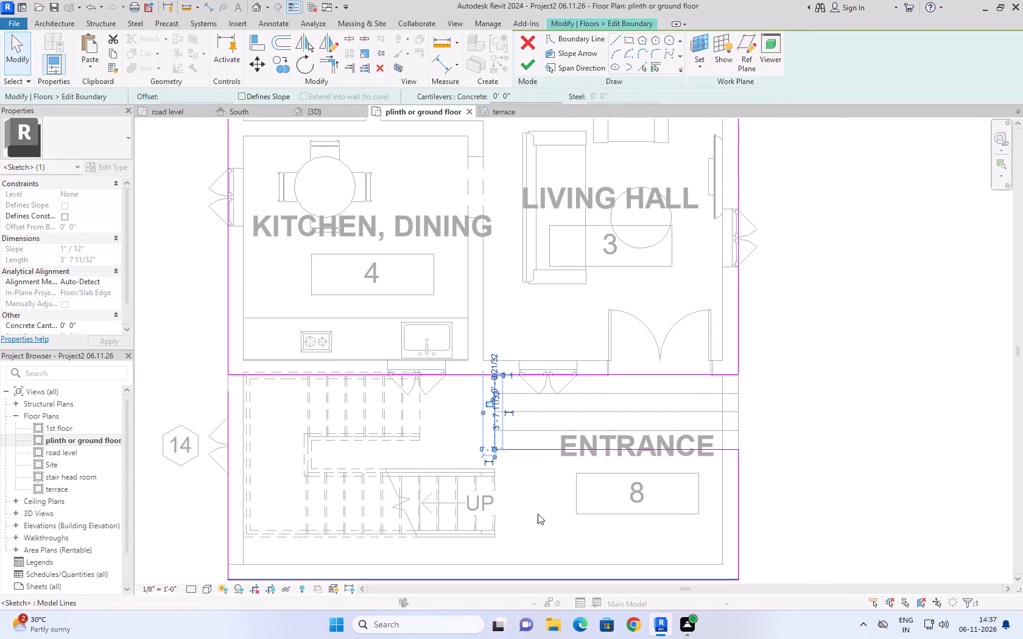
pyautogui.click(841, 282)
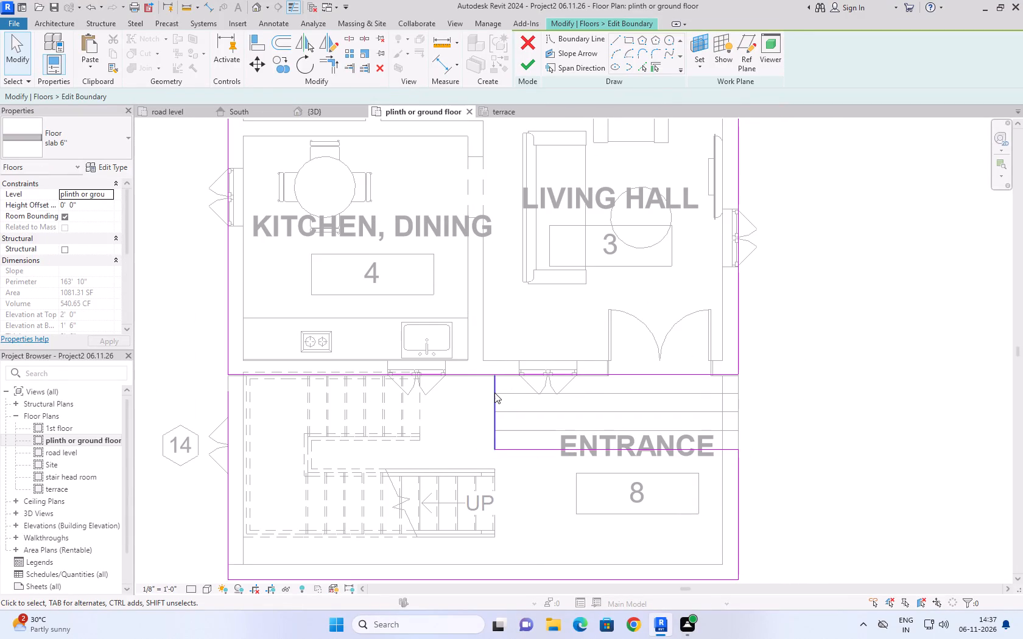
pyautogui.click(868, 261)
pyautogui.click(617, 40)
pyautogui.scroll(8, 483, 417)
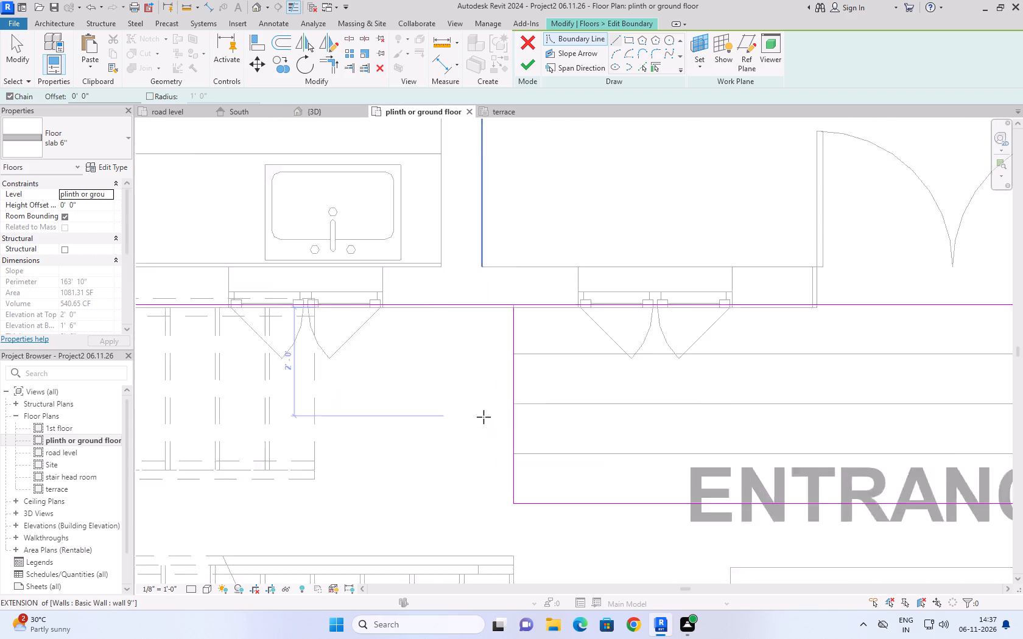
pyautogui.click(519, 290)
pyautogui.scroll(-8, 276, 275)
pyautogui.scroll(-10, 170, 295)
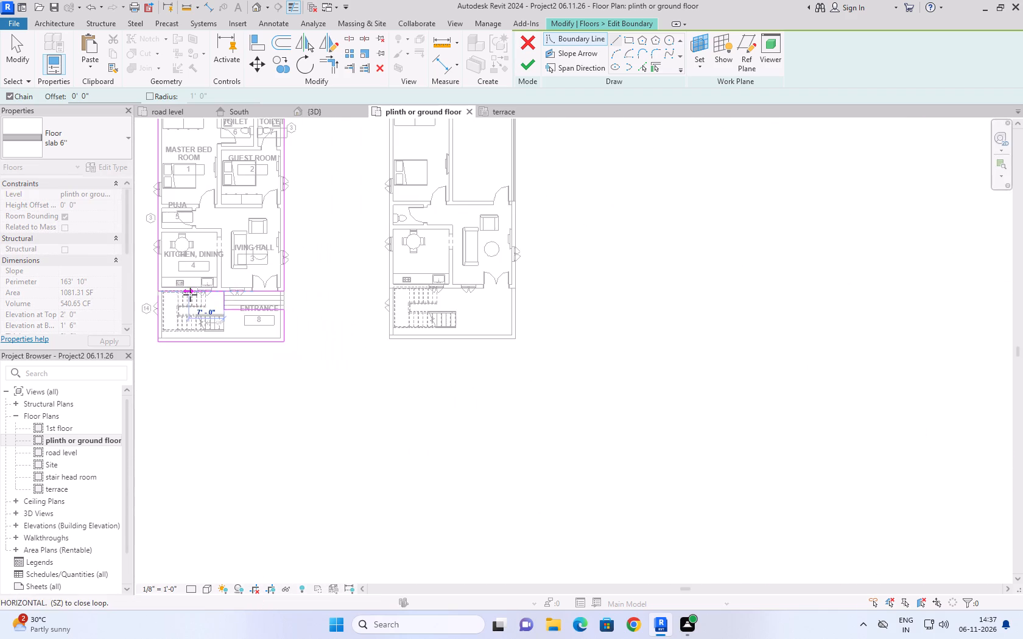
pyautogui.scroll(19, 141, 290)
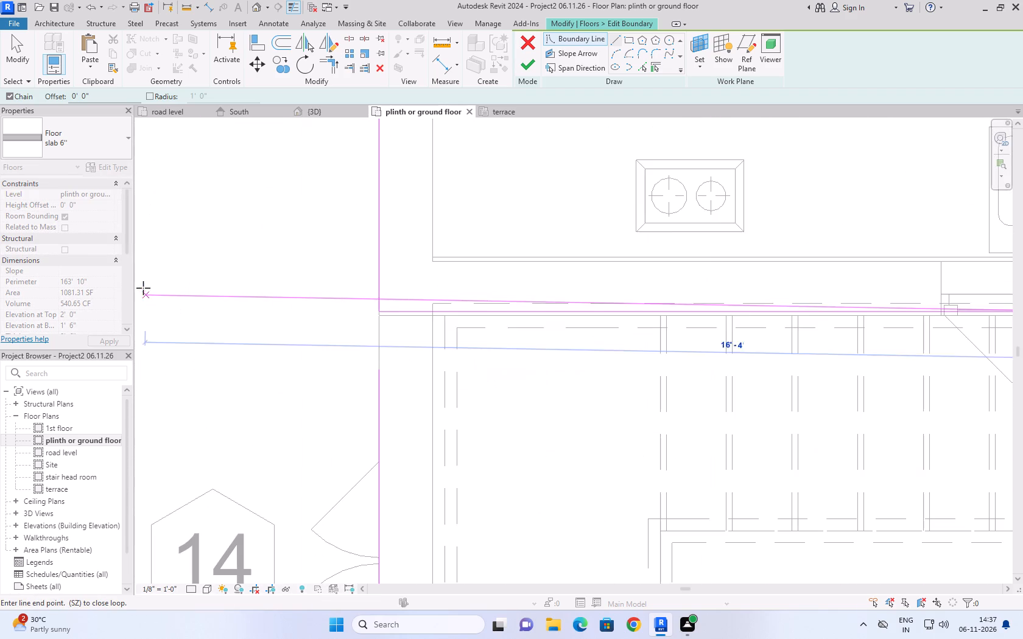
pyautogui.click(381, 316)
pyautogui.click(380, 315)
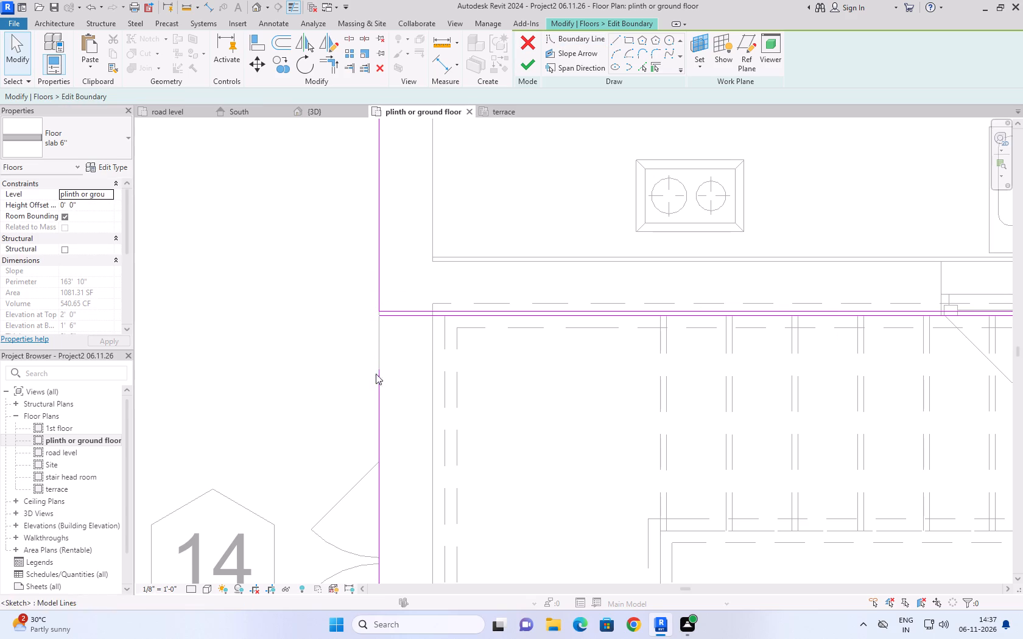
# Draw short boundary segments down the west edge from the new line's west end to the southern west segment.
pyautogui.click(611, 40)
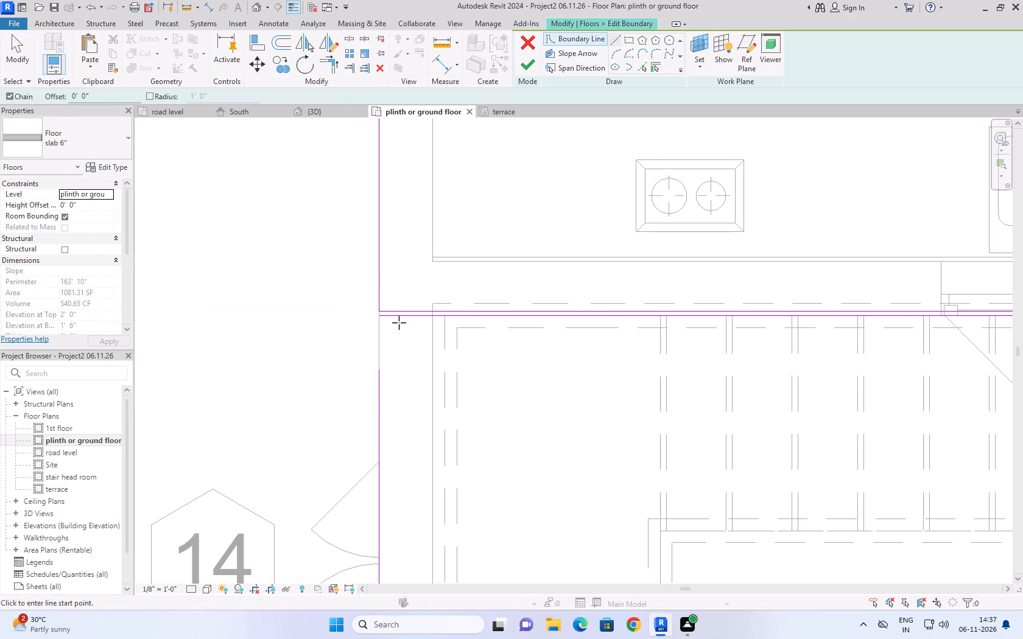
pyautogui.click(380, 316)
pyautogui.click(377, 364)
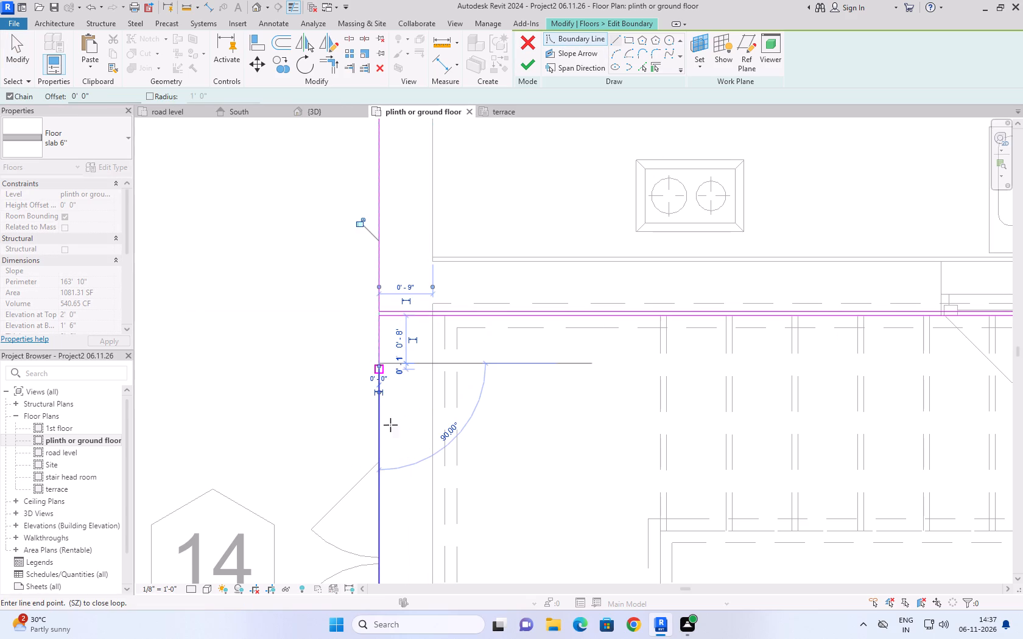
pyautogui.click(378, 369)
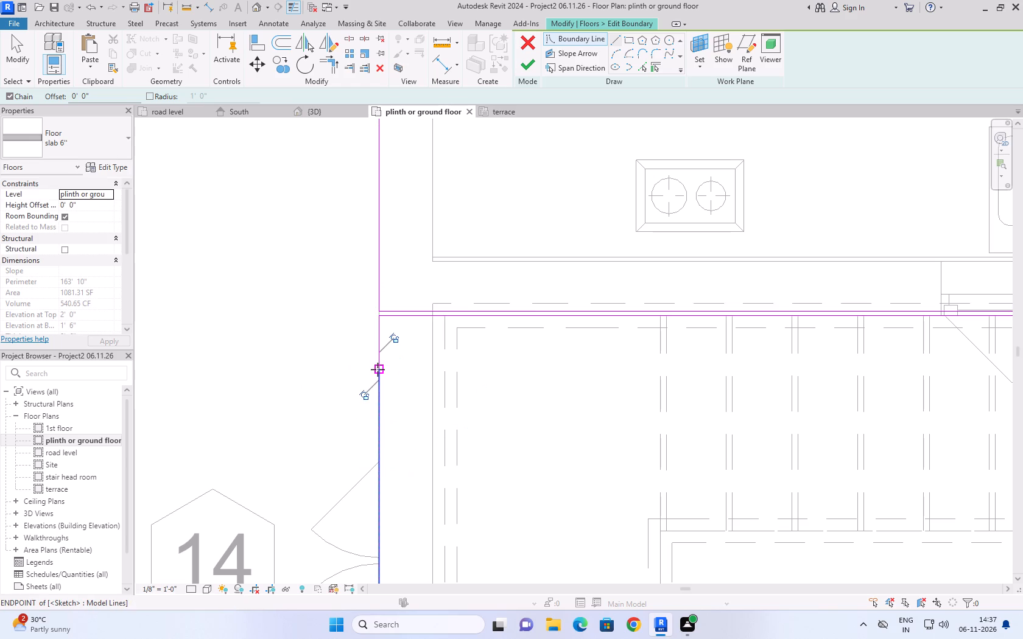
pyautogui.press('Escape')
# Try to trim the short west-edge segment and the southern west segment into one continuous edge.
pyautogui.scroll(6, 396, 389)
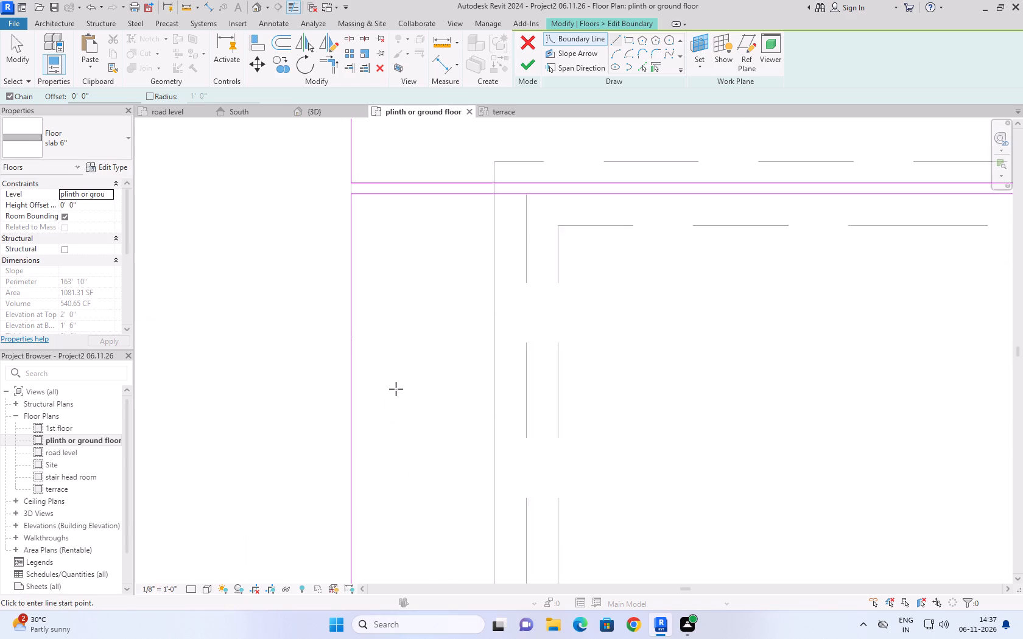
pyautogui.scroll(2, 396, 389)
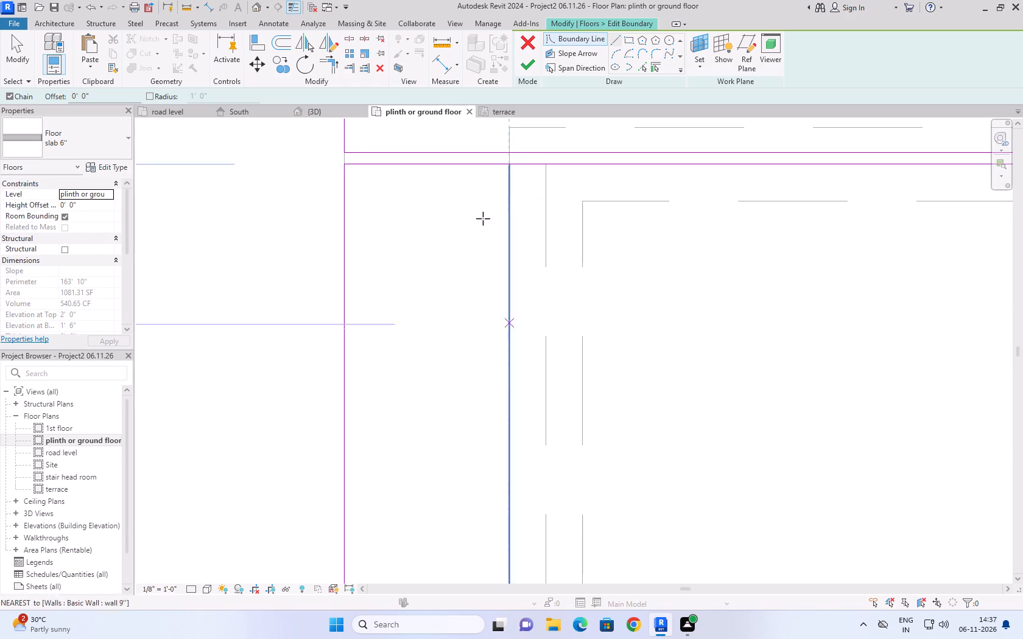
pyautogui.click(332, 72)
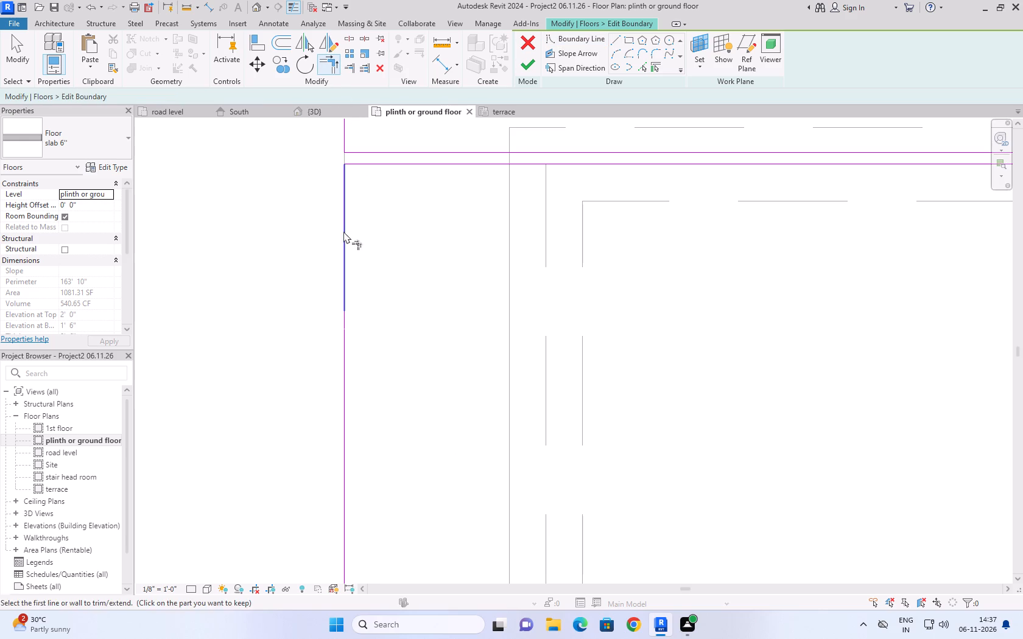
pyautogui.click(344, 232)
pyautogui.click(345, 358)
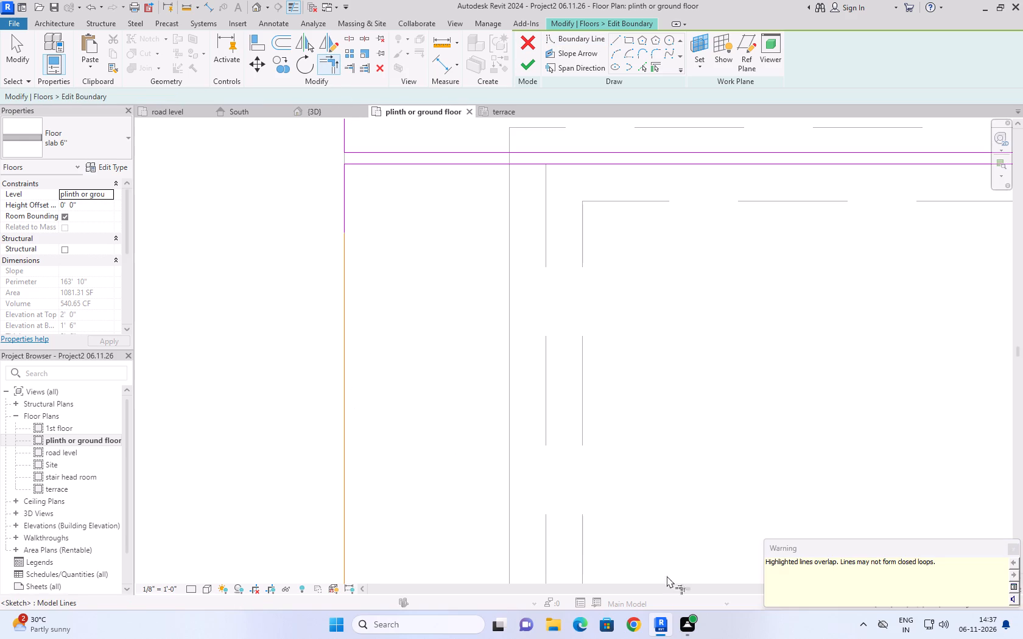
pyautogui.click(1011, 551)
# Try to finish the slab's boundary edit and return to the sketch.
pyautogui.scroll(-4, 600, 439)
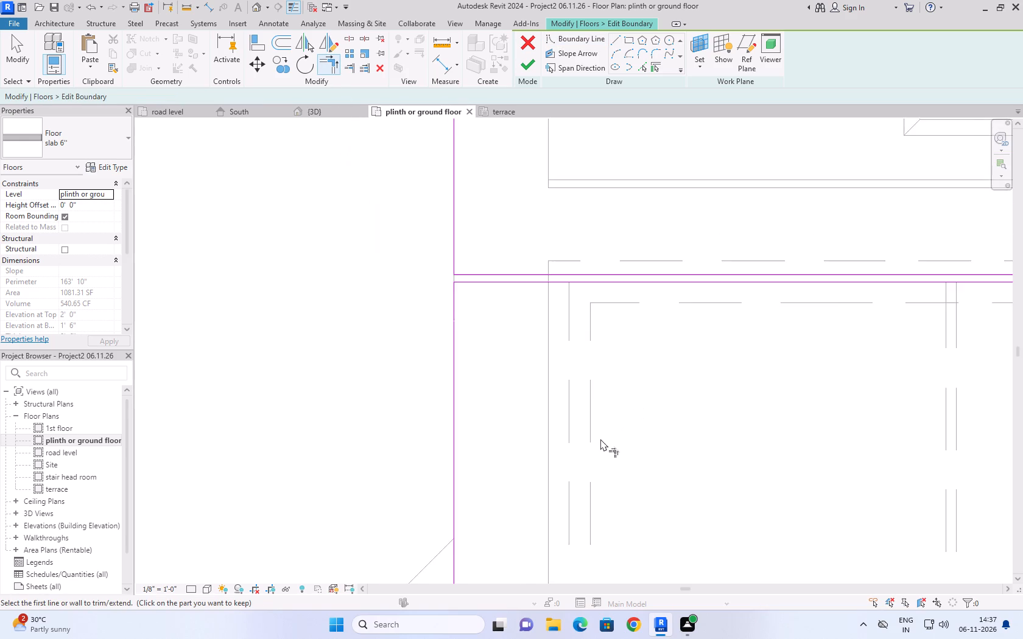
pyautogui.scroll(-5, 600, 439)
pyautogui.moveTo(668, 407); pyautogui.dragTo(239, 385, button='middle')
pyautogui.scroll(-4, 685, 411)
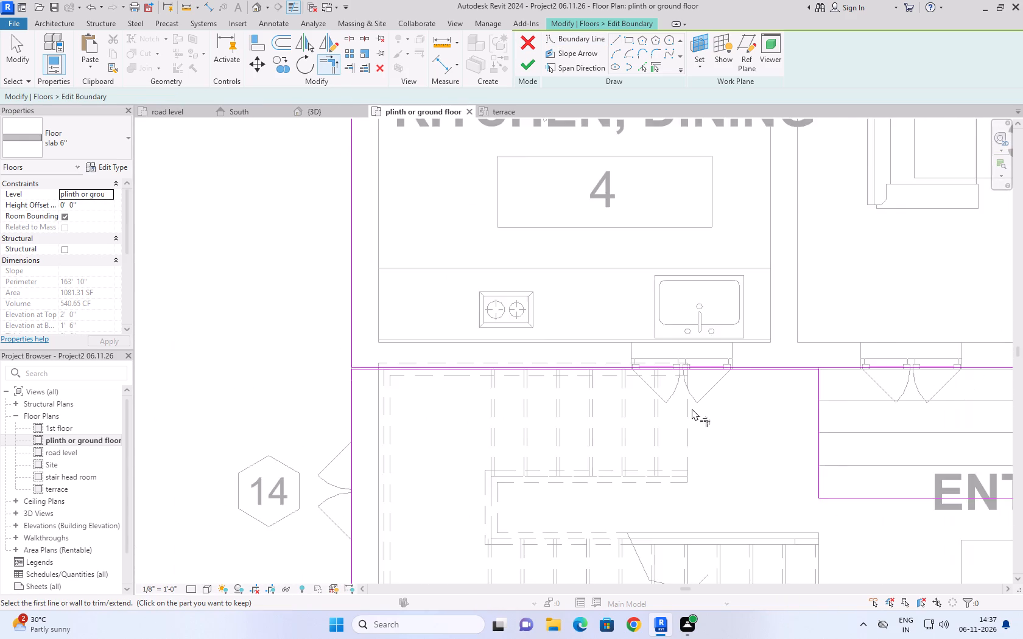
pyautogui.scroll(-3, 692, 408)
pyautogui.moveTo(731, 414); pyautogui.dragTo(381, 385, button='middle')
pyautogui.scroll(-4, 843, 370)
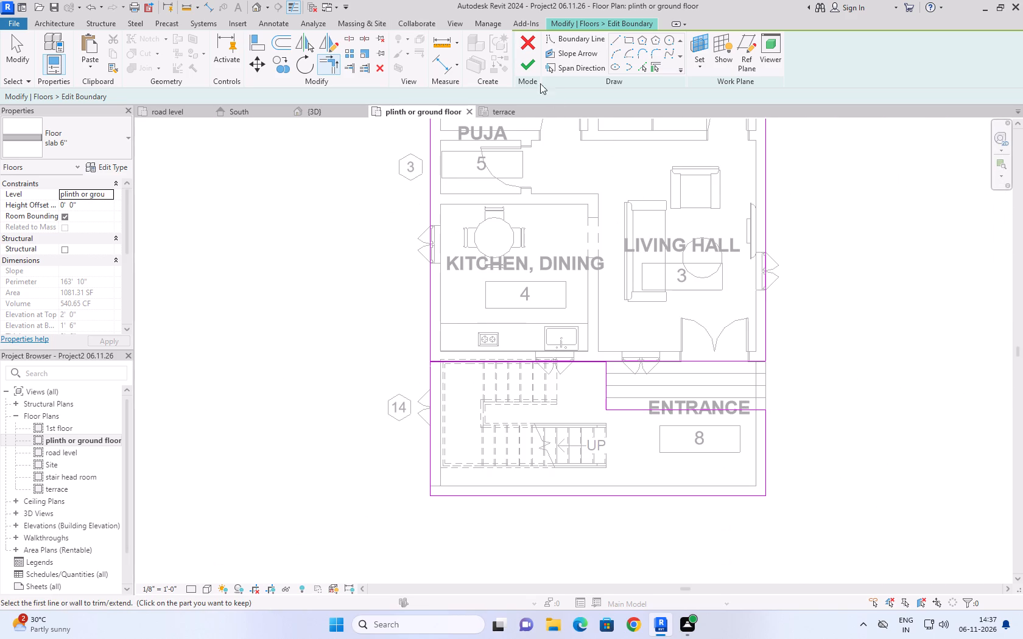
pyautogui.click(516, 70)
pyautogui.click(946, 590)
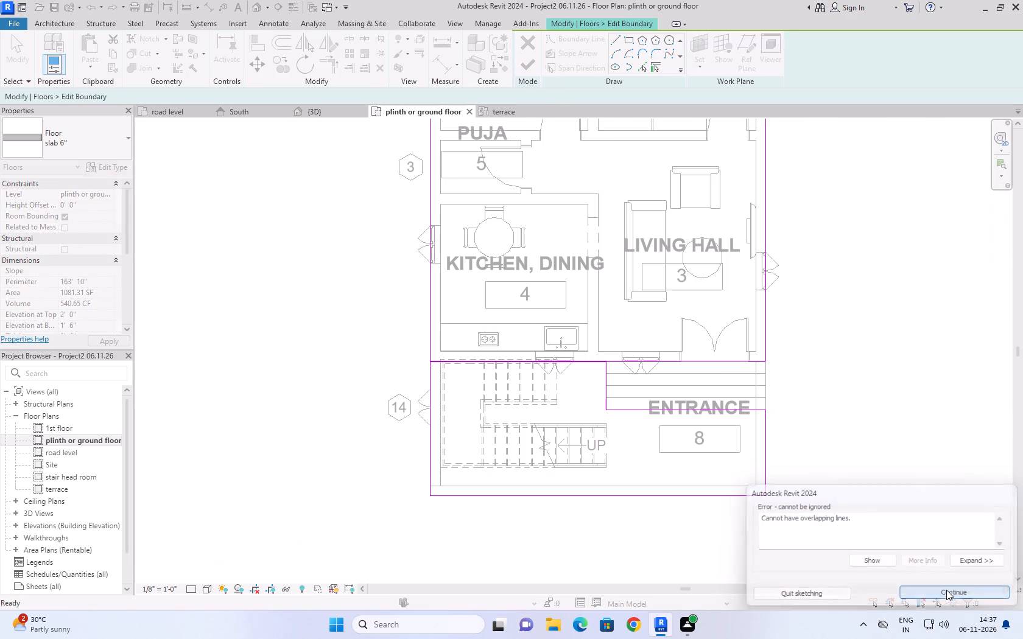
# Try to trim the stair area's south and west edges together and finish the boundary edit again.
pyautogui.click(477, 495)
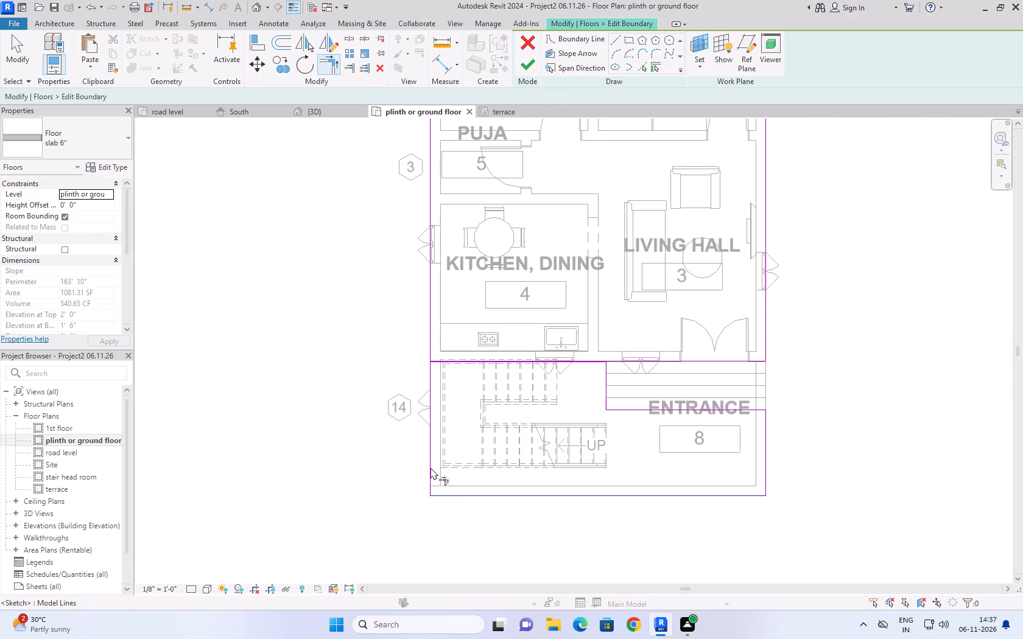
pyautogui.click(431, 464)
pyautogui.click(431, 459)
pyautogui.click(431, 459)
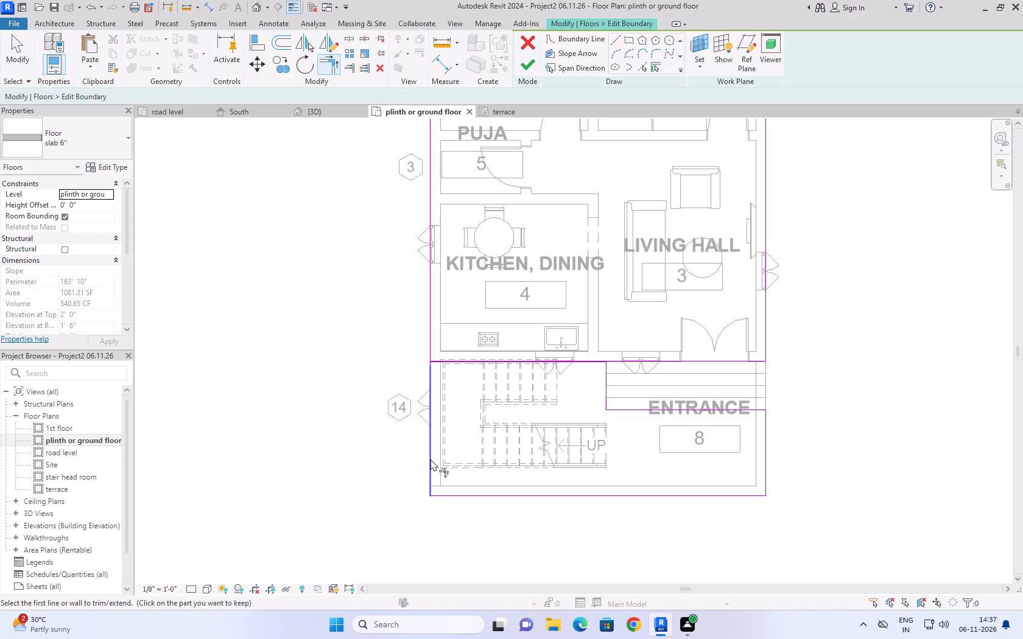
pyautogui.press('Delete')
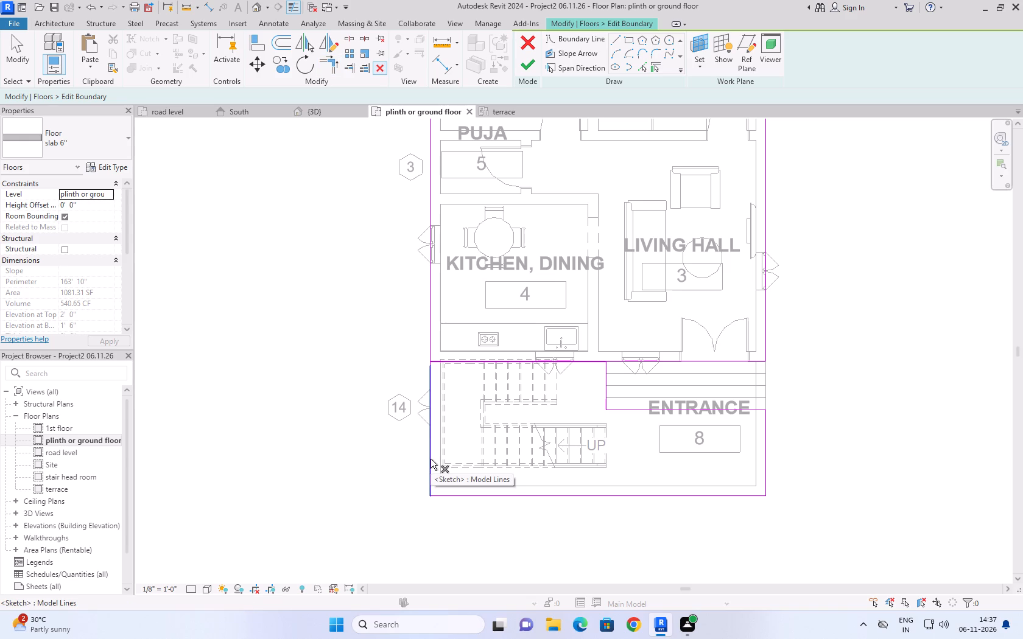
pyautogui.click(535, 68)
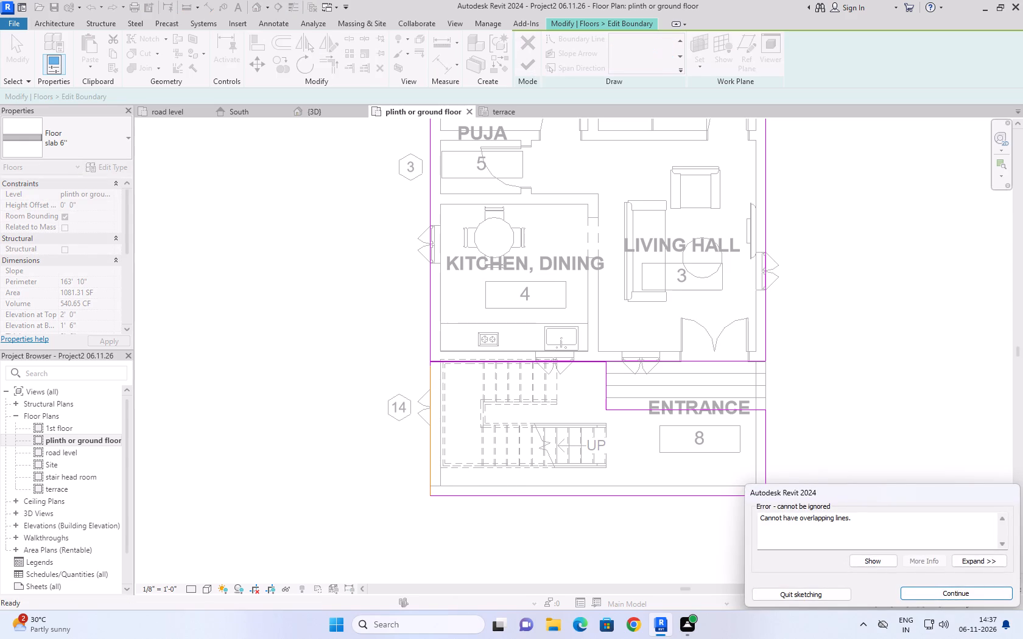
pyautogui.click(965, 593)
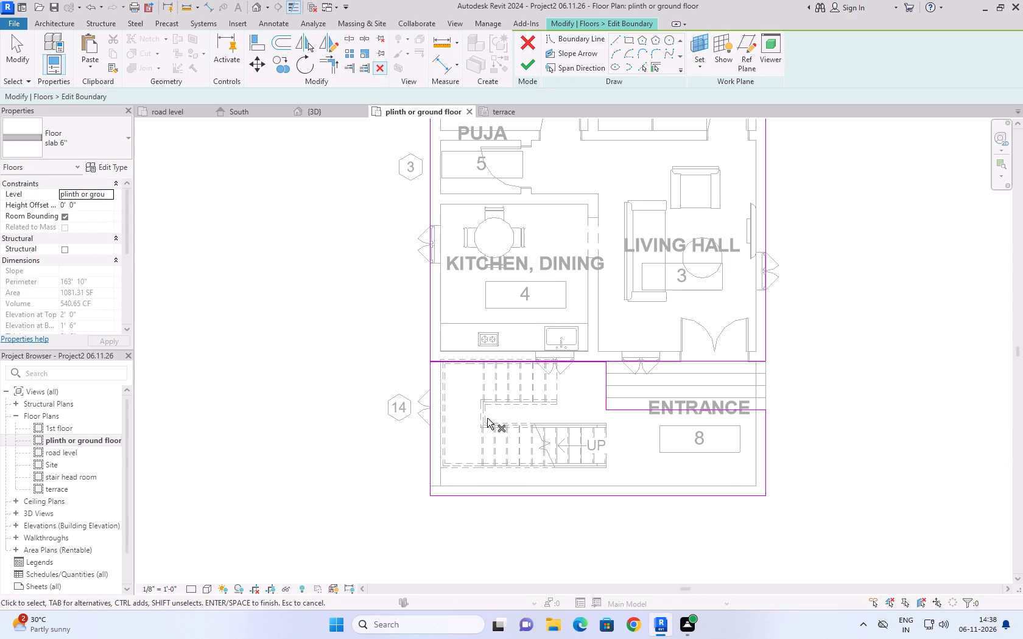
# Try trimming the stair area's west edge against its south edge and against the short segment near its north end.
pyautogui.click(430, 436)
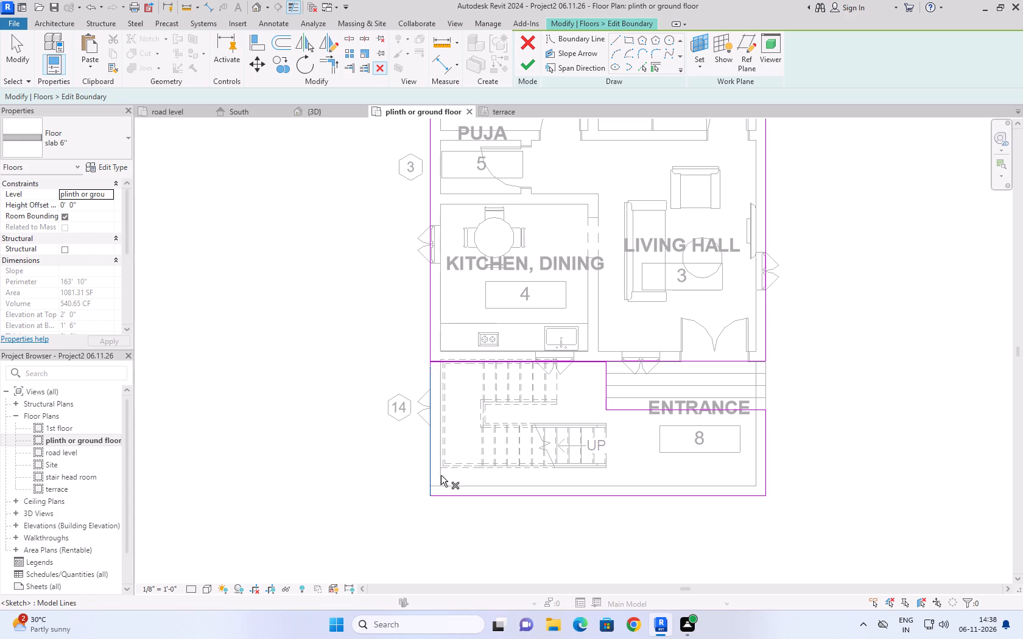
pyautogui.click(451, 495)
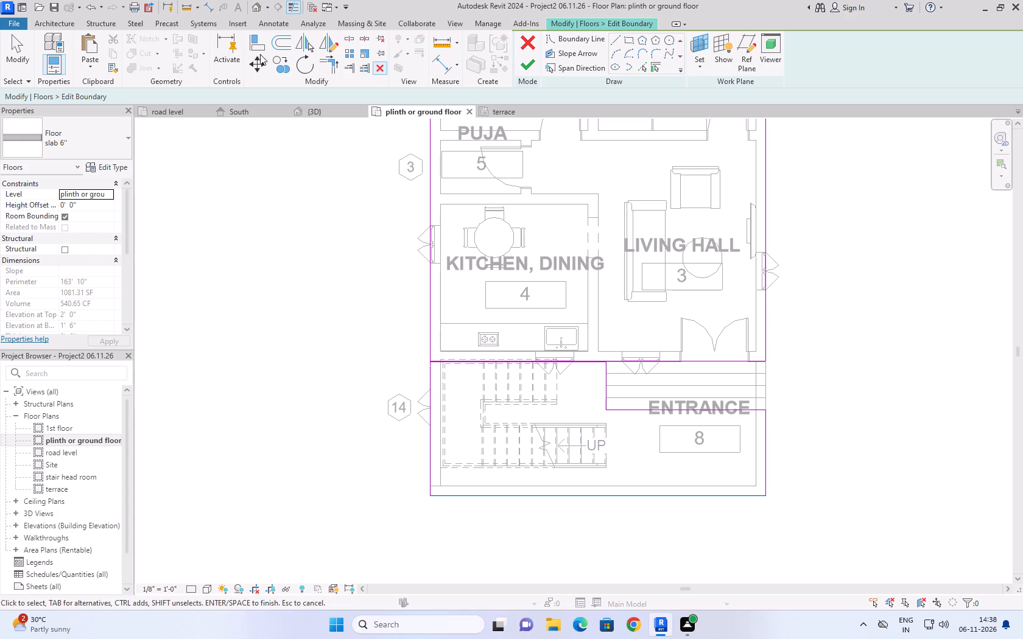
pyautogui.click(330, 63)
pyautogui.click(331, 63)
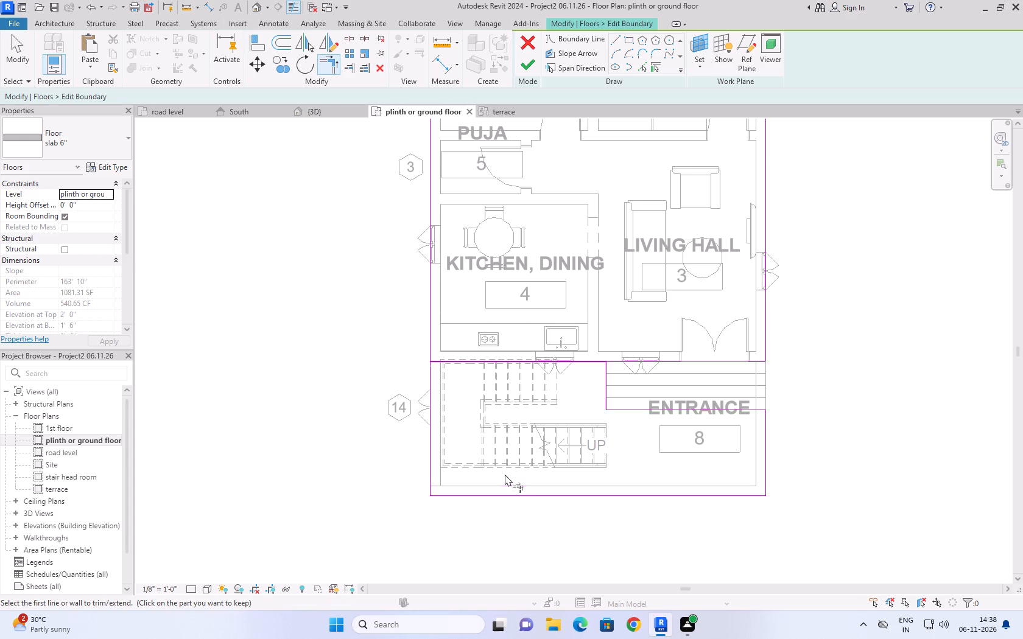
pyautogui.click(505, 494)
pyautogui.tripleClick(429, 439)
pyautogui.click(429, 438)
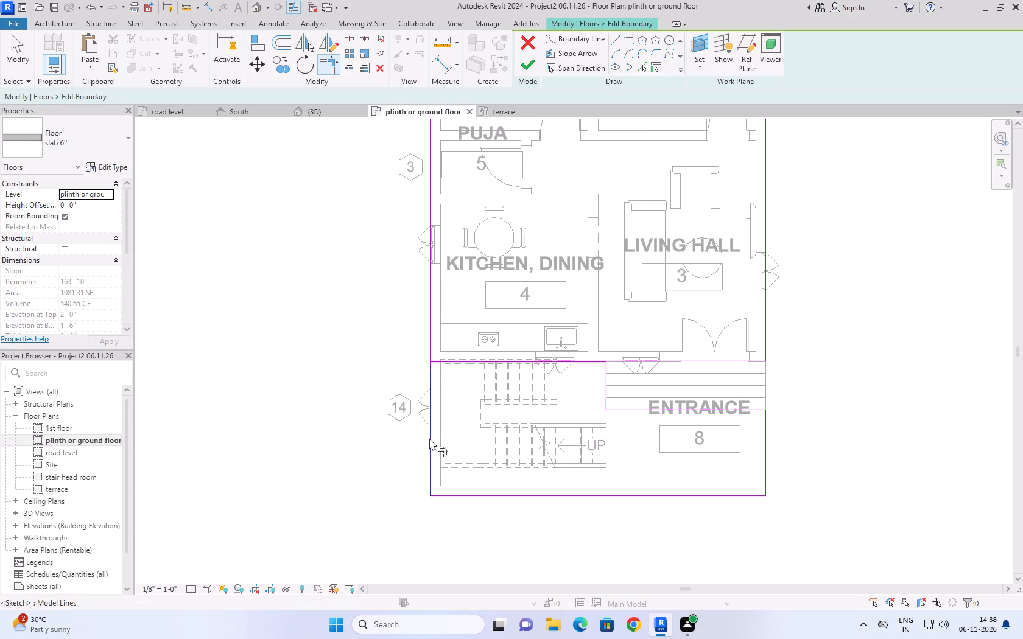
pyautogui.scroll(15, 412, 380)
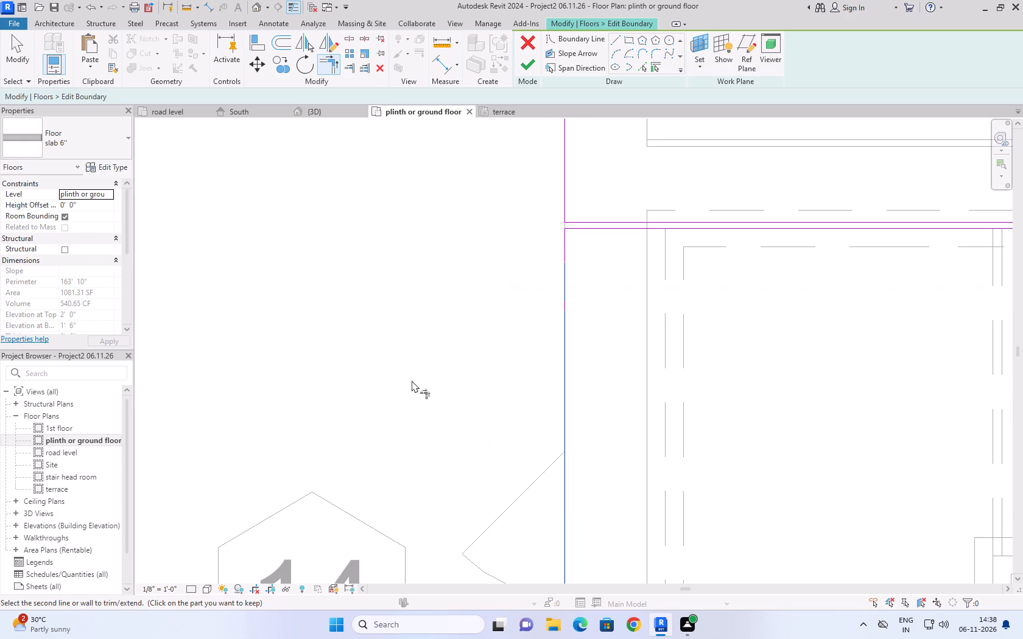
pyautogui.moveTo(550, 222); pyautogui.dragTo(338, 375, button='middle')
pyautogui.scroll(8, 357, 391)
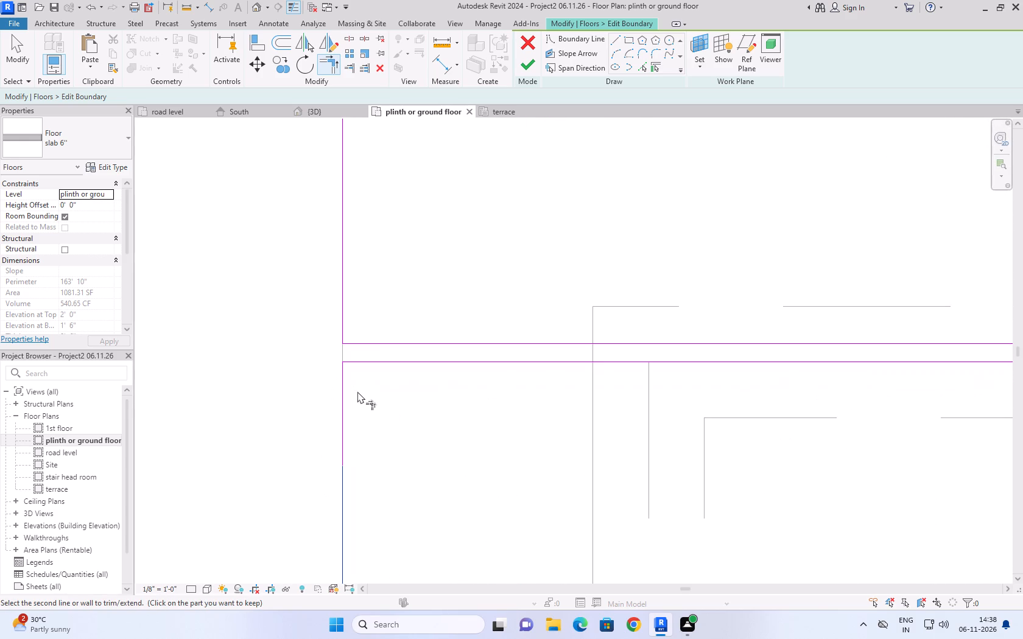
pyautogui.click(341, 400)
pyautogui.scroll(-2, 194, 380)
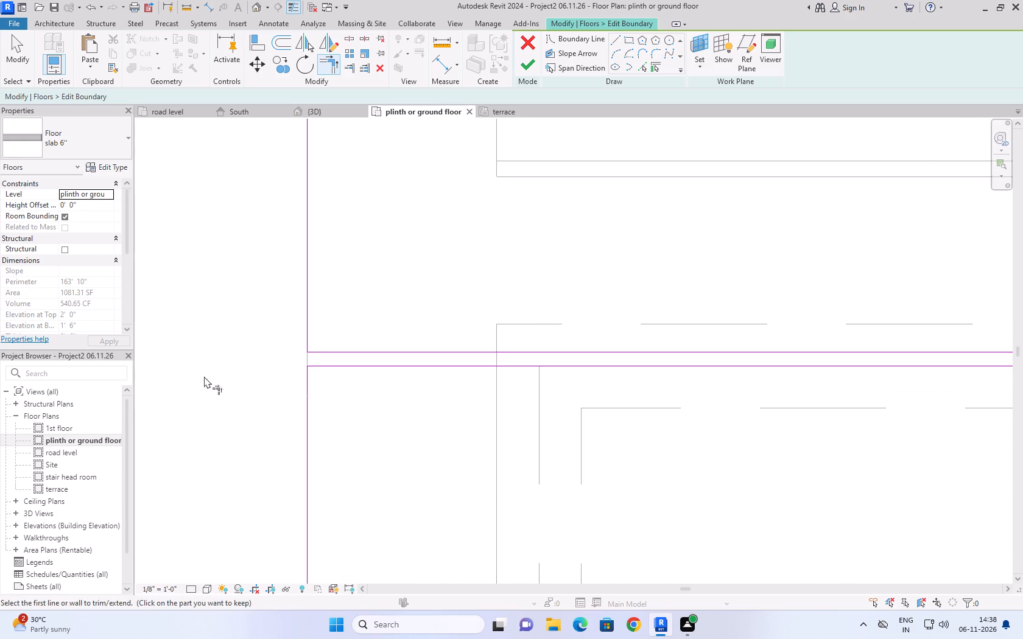
# Delete all overlapping boundary pieces on the stair area's west edge: the short top segment, the long segment and the small remnant.
pyautogui.press('Escape')
pyautogui.press('Escape')
pyautogui.click(306, 400)
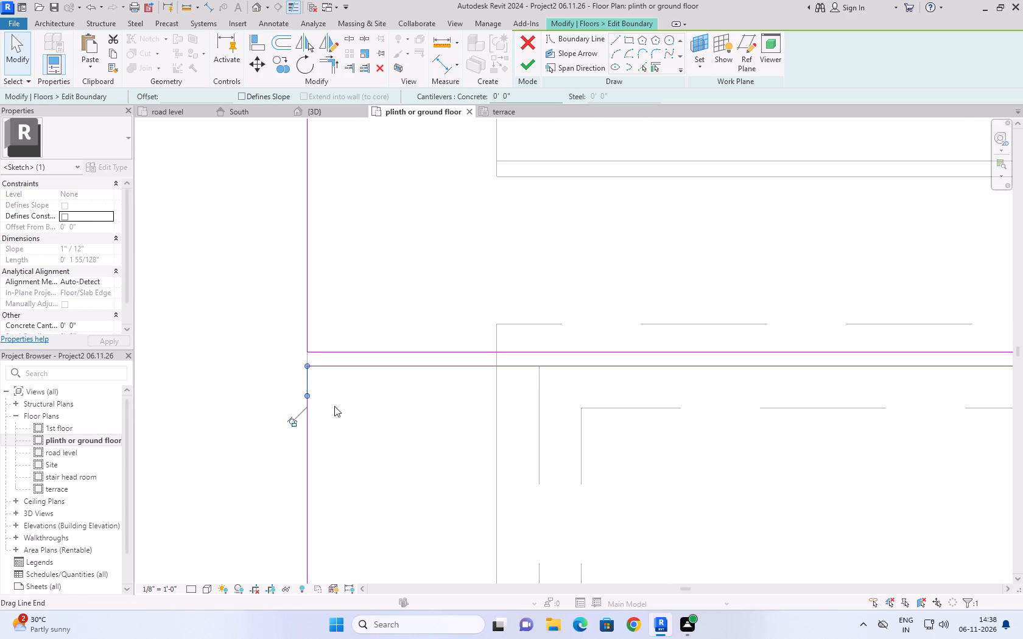
pyautogui.press('Delete')
pyautogui.click(306, 421)
pyautogui.press('Delete')
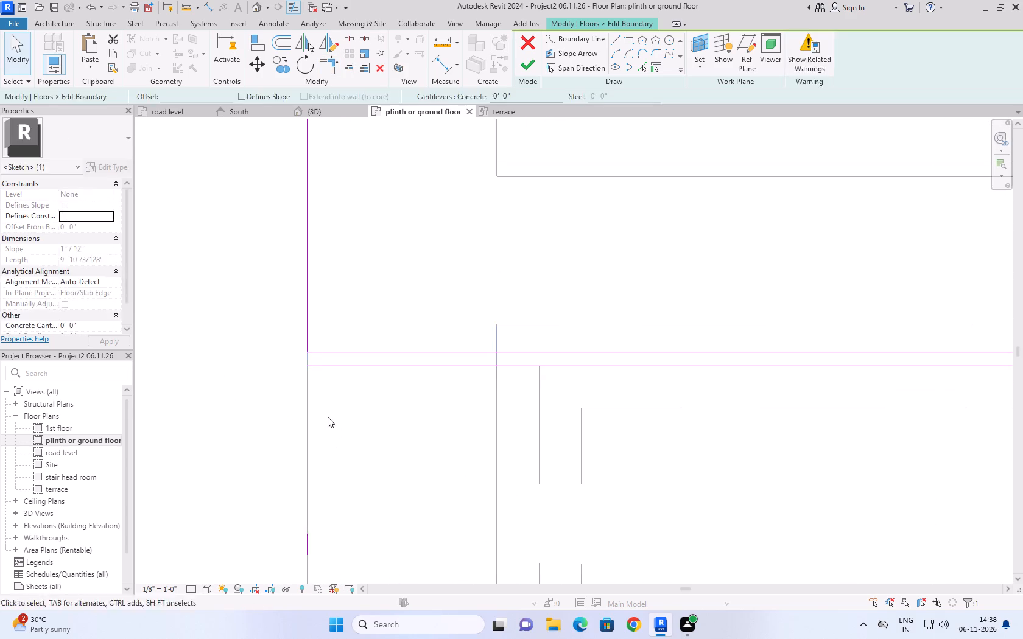
pyautogui.scroll(-10, 353, 406)
pyautogui.click(360, 420)
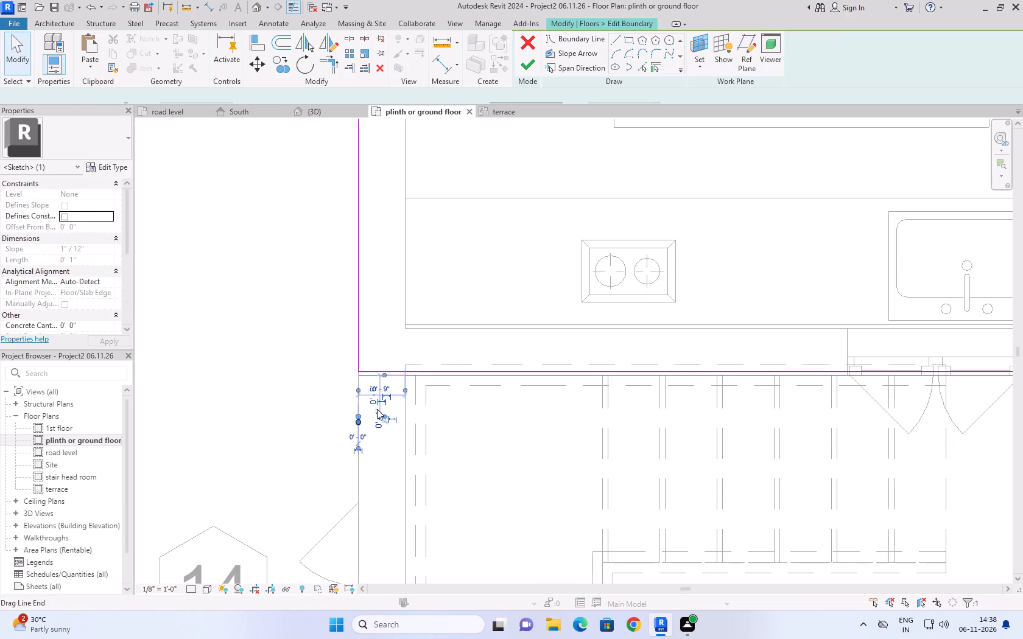
pyautogui.press('Delete')
# Draw the stair area's missing west boundary line from its north-west corner to its south-west corner and finish the boundary edit.
pyautogui.scroll(-11, 393, 399)
pyautogui.scroll(-3, 390, 467)
pyautogui.scroll(2, 390, 522)
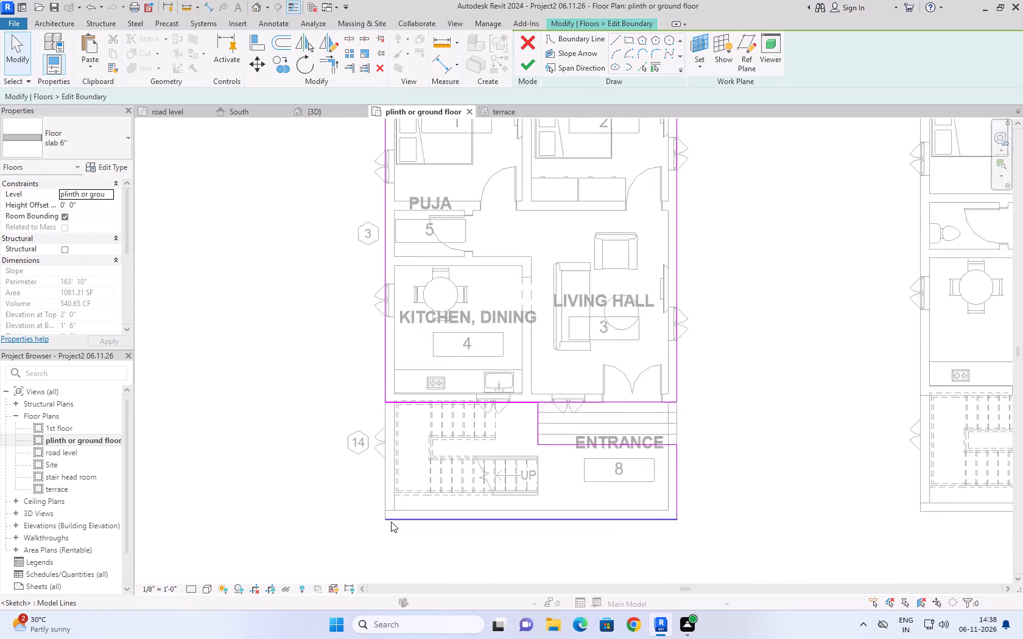
pyautogui.scroll(9, 391, 522)
pyautogui.click(619, 38)
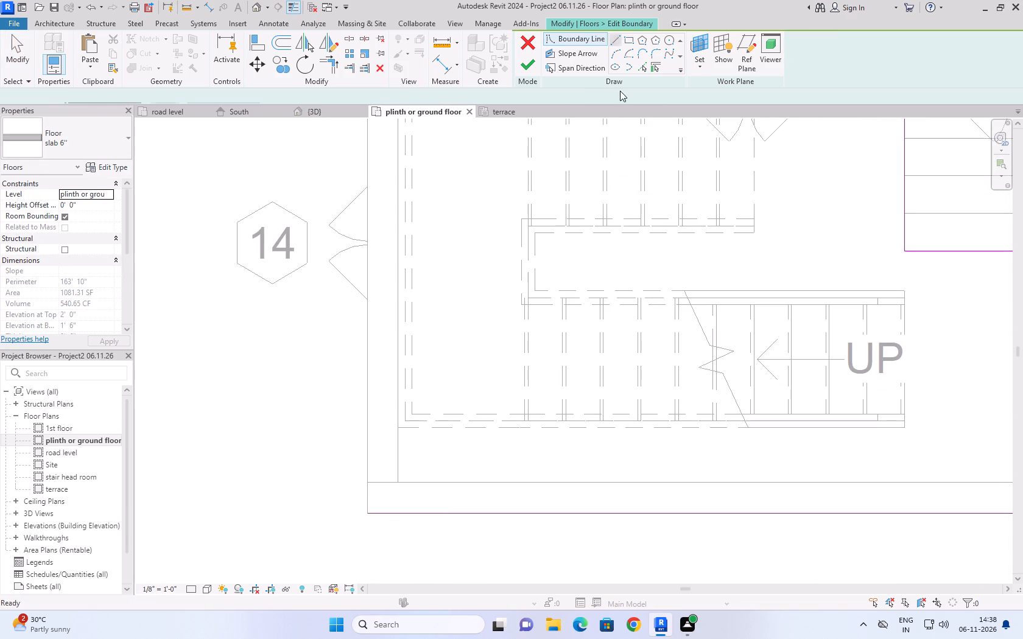
pyautogui.scroll(-5, 419, 344)
pyautogui.scroll(8, 387, 194)
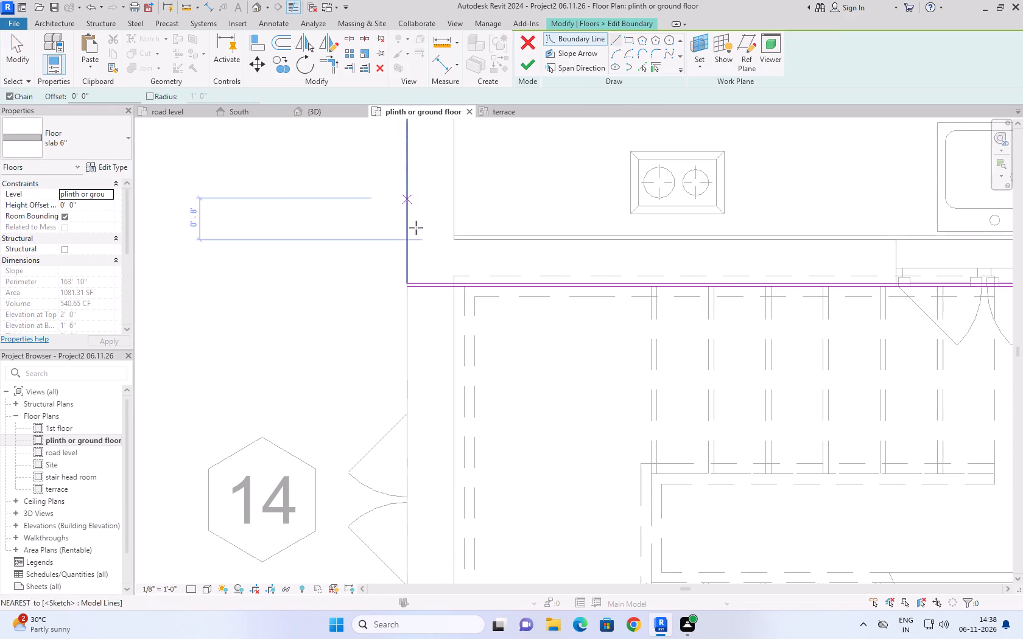
pyautogui.scroll(9, 406, 288)
pyautogui.middleClick(406, 288)
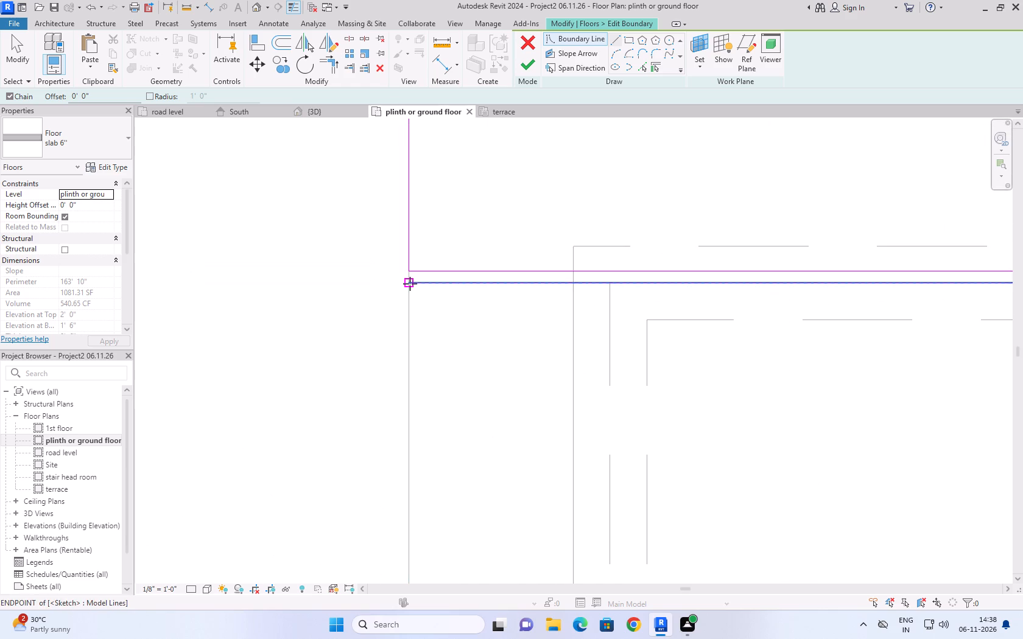
pyautogui.click(410, 284)
pyautogui.scroll(-20, 418, 340)
pyautogui.scroll(-11, 432, 413)
pyautogui.scroll(11, 434, 473)
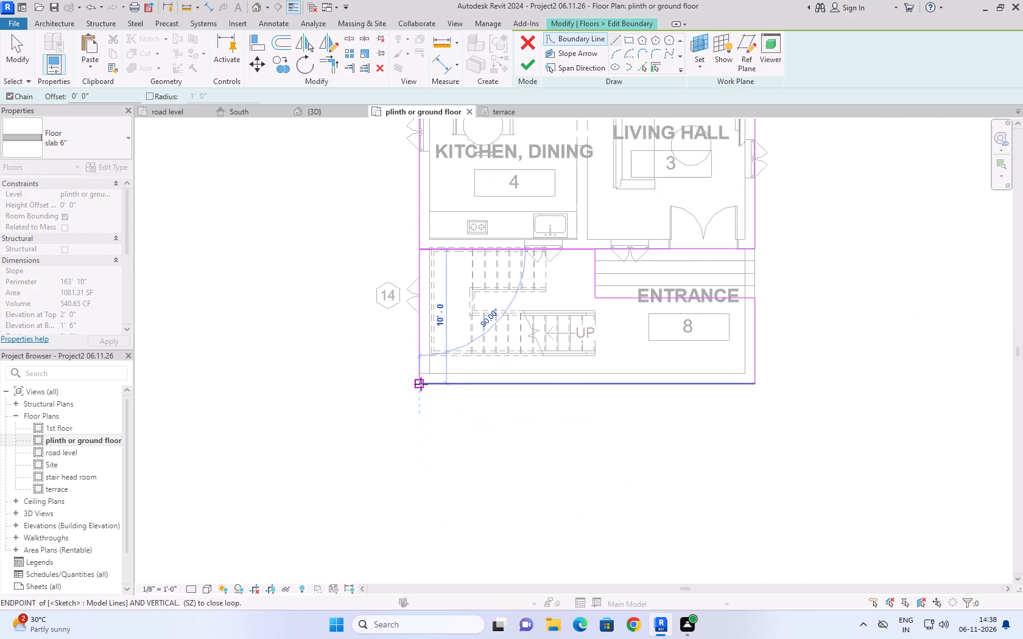
pyautogui.click(421, 384)
pyautogui.scroll(2, 458, 456)
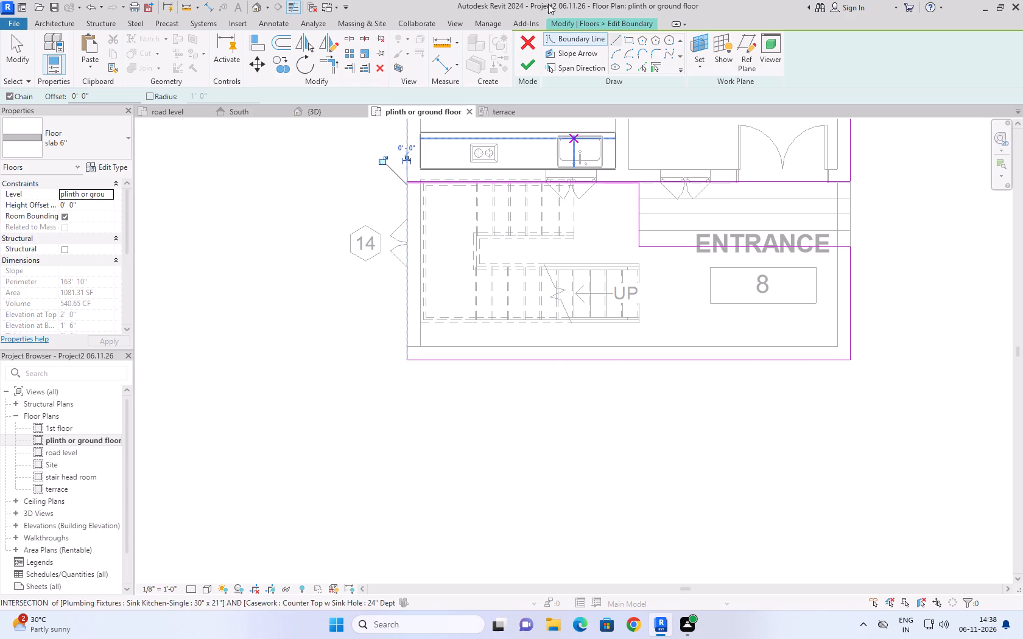
pyautogui.click(522, 68)
pyautogui.scroll(-8, 652, 433)
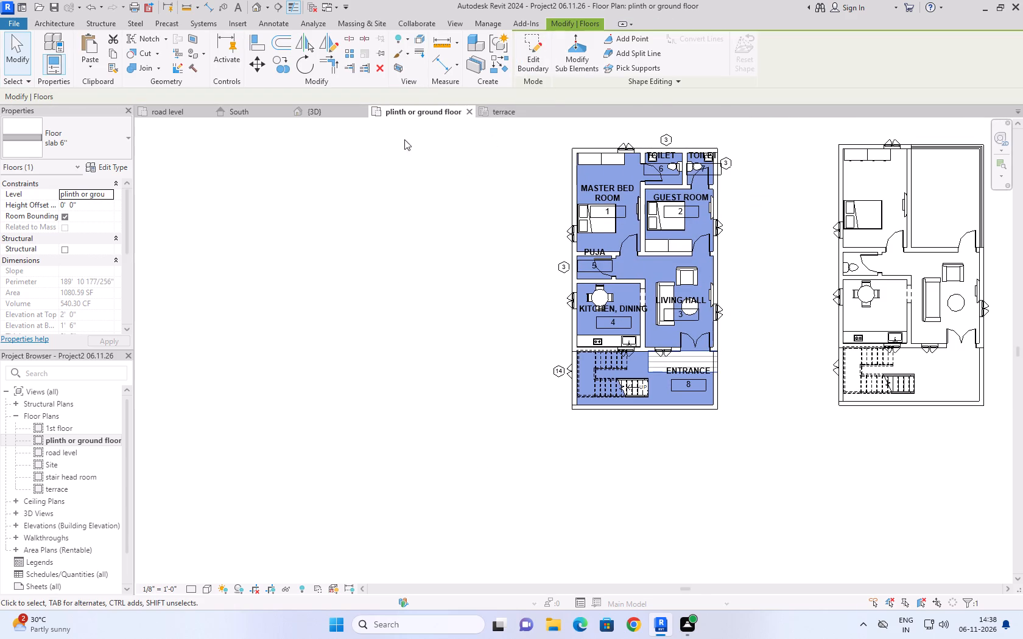
# Examine the plinth-level slab around the stairs and entrance in the 3D view and the plinth floor plan.
pyautogui.click(334, 105)
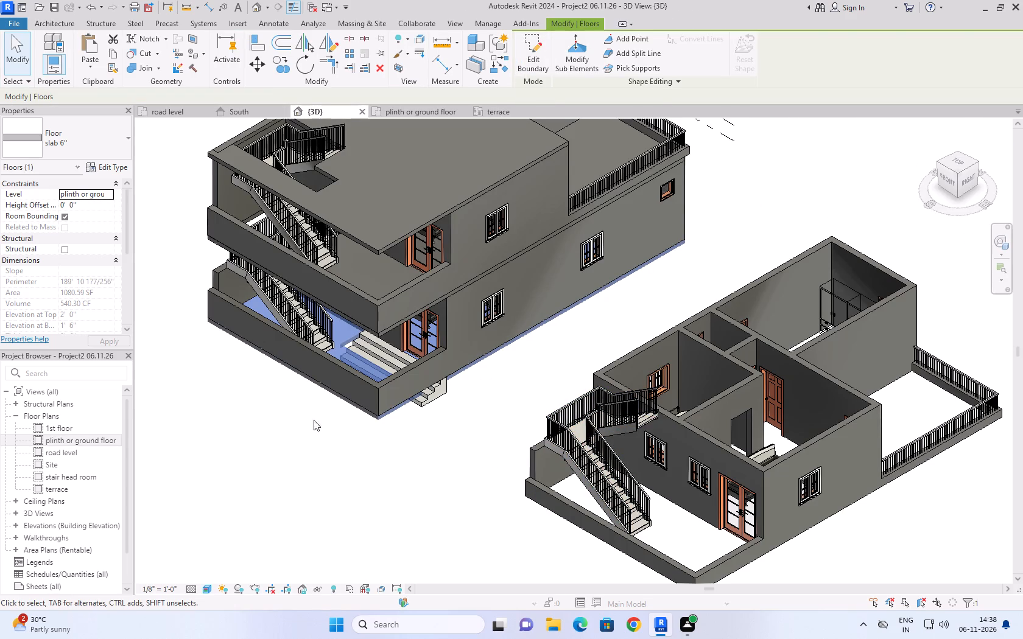
pyautogui.click(324, 433)
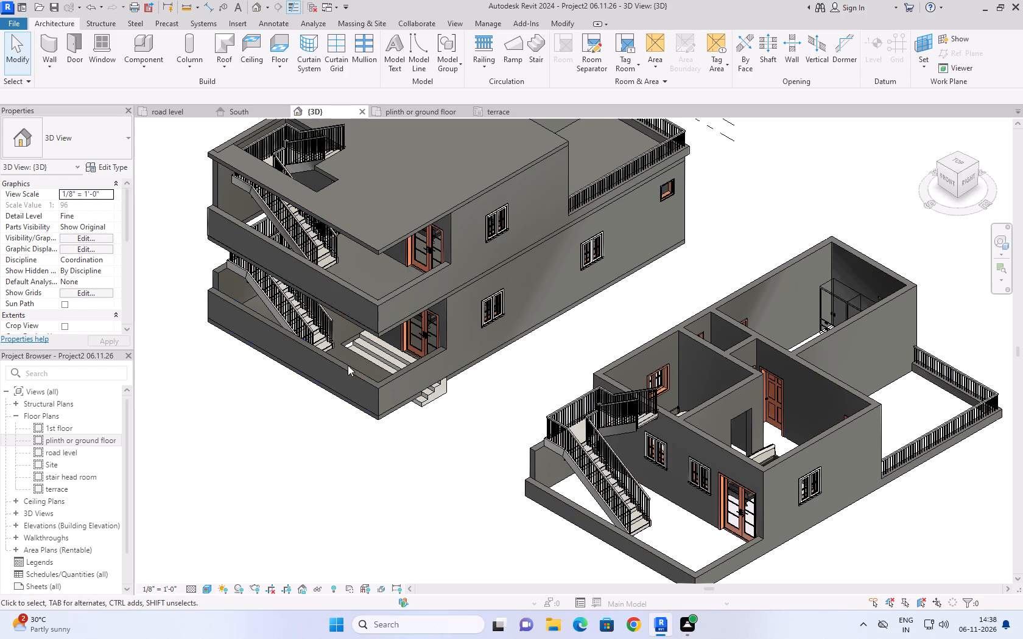
pyautogui.click(391, 412)
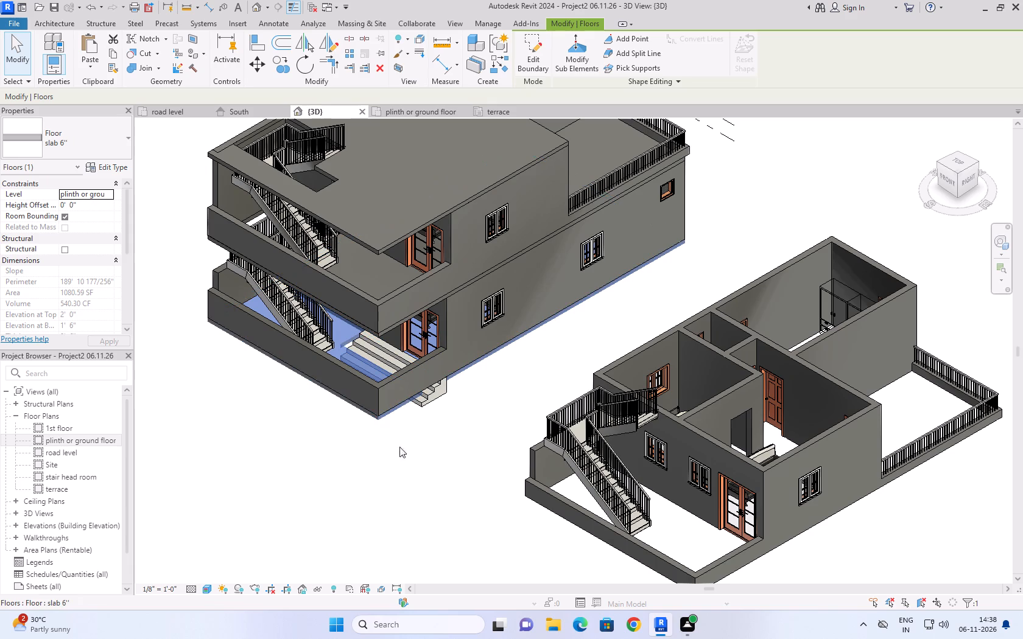
pyautogui.click(431, 110)
pyautogui.click(558, 455)
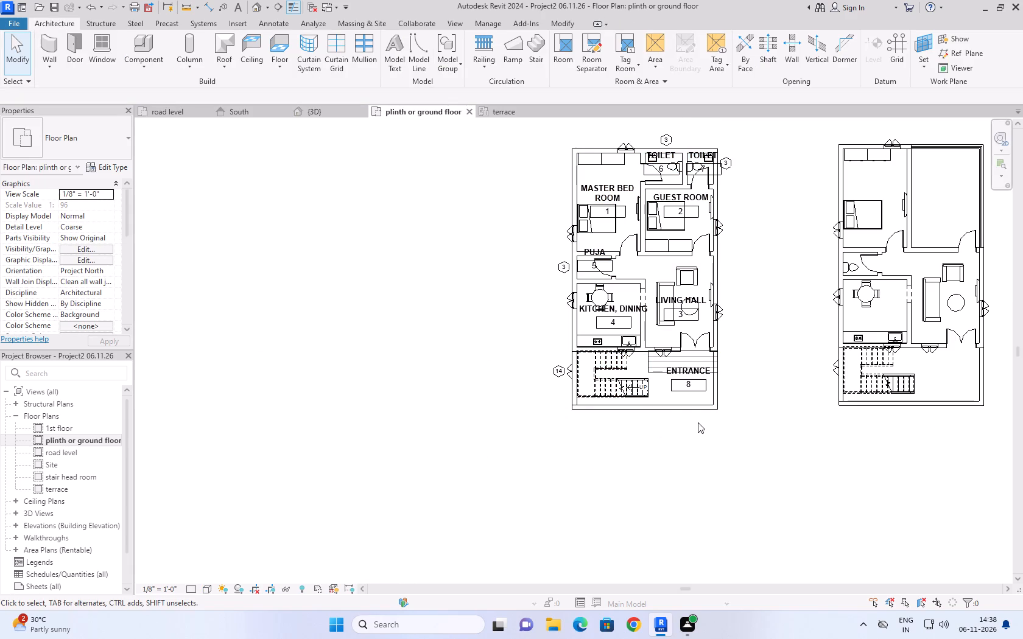
pyautogui.scroll(4, 674, 408)
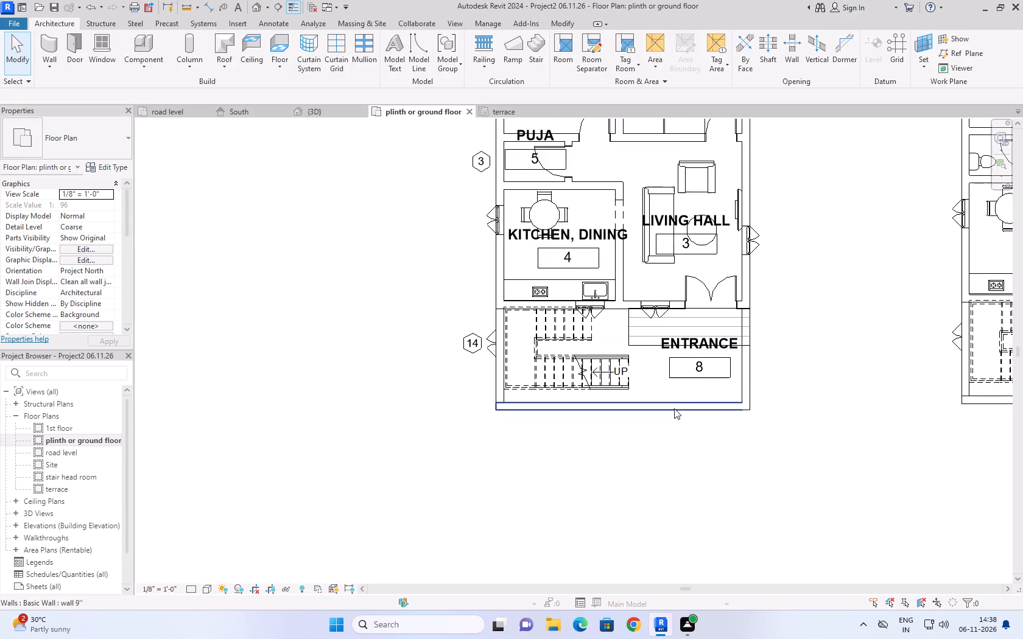
pyautogui.scroll(2, 674, 408)
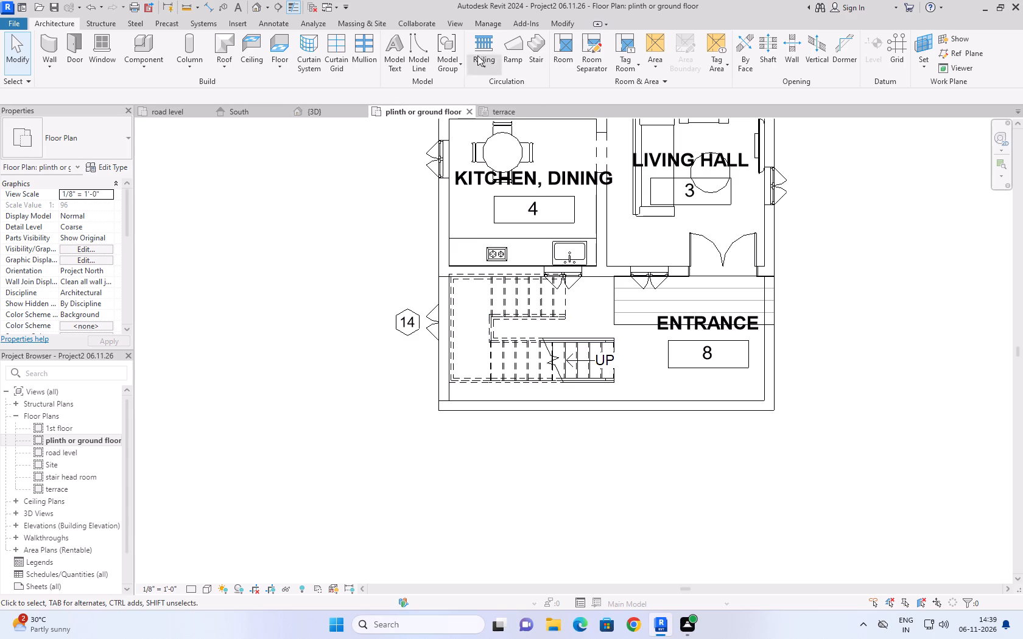
pyautogui.click(318, 115)
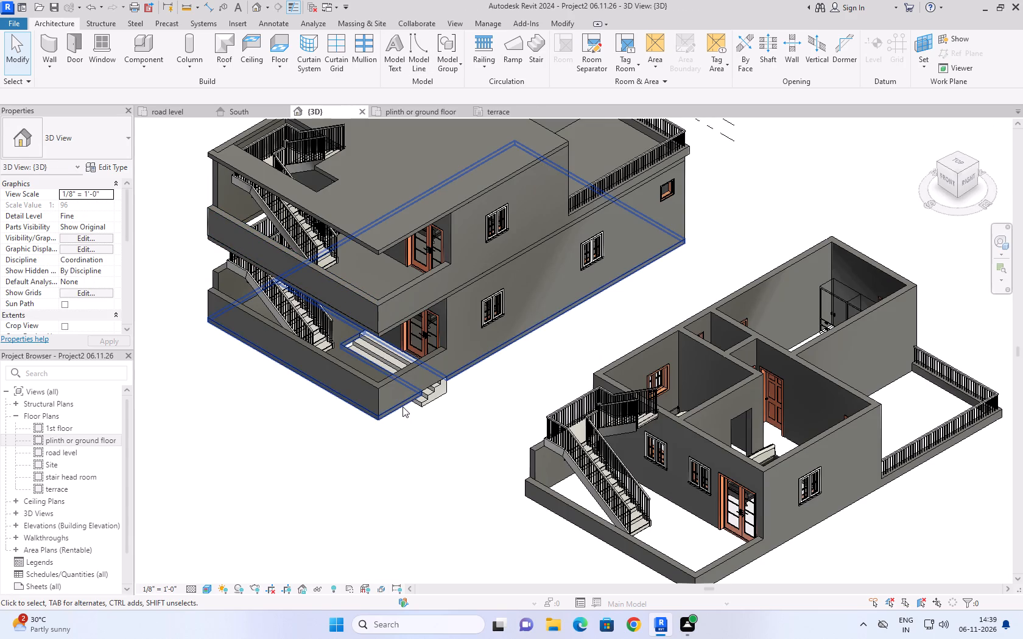
# Reopen the plinth-level slab's boundary in plan, nudge the stair area's north edge slightly south away from the main house, and finish the edit.
pyautogui.click(403, 407)
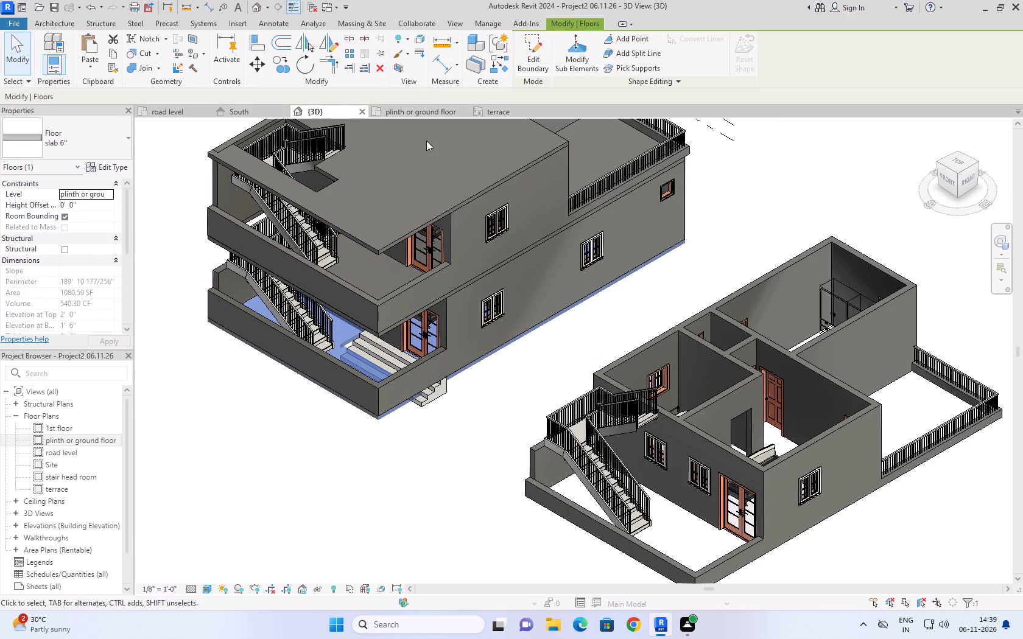
pyautogui.click(420, 111)
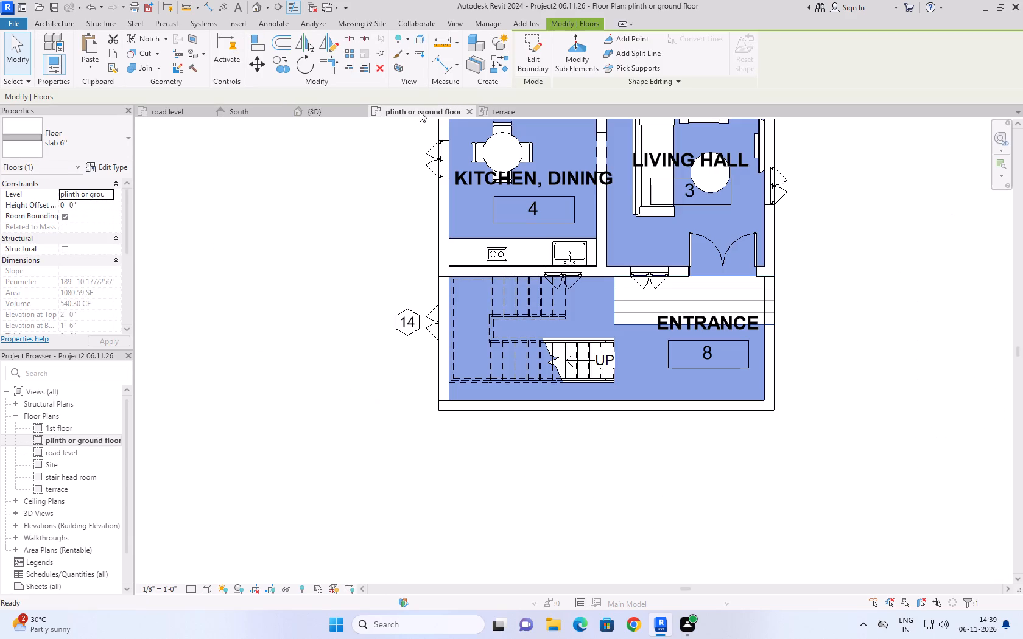
pyautogui.click(535, 57)
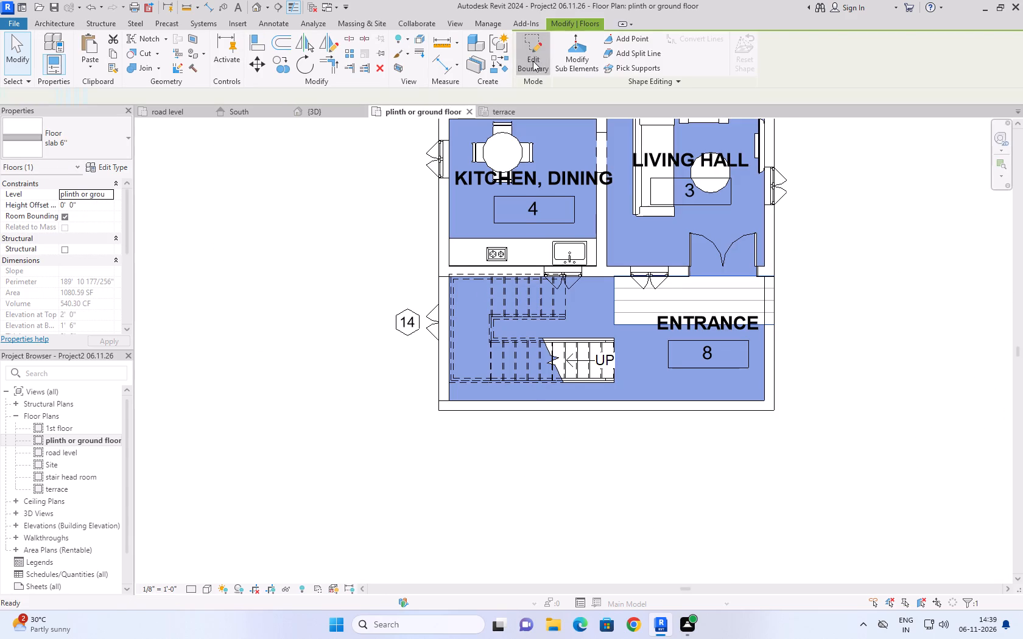
pyautogui.scroll(3, 641, 325)
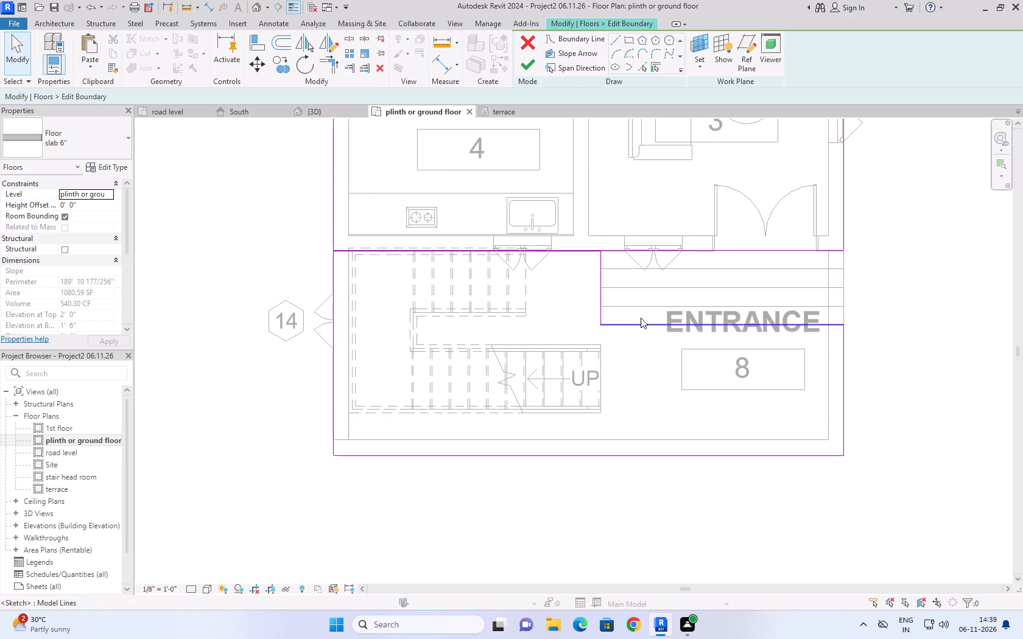
pyautogui.scroll(1, 576, 251)
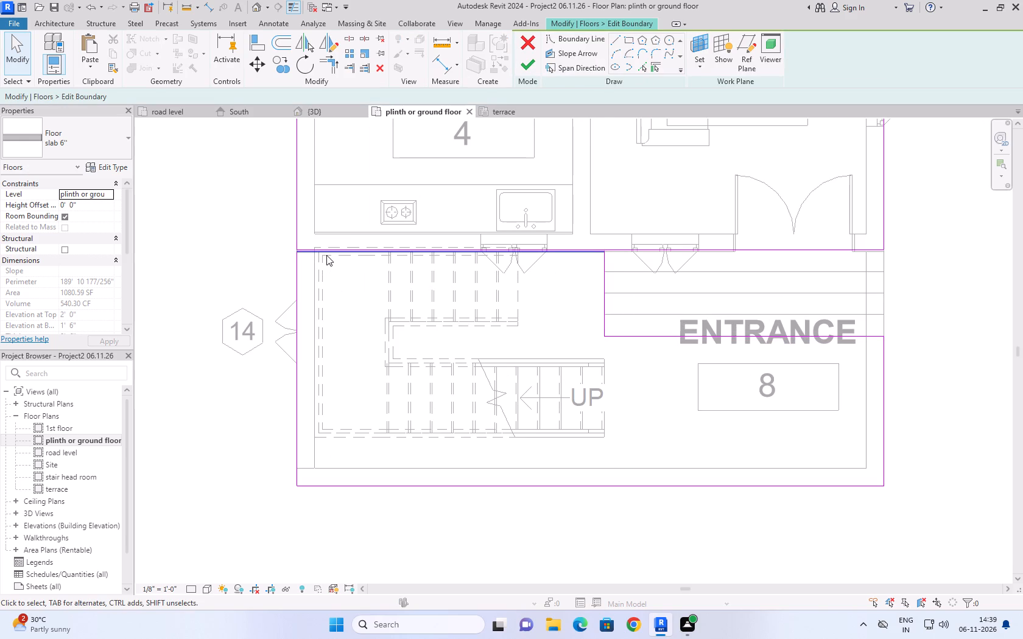
pyautogui.click(326, 255)
pyautogui.press('Down')
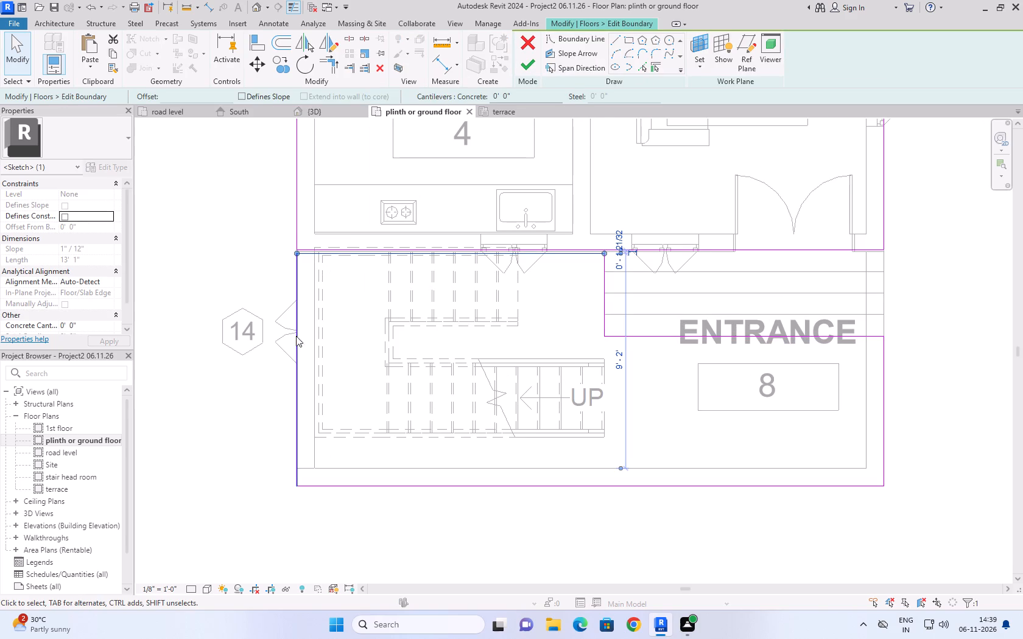
pyautogui.click(919, 310)
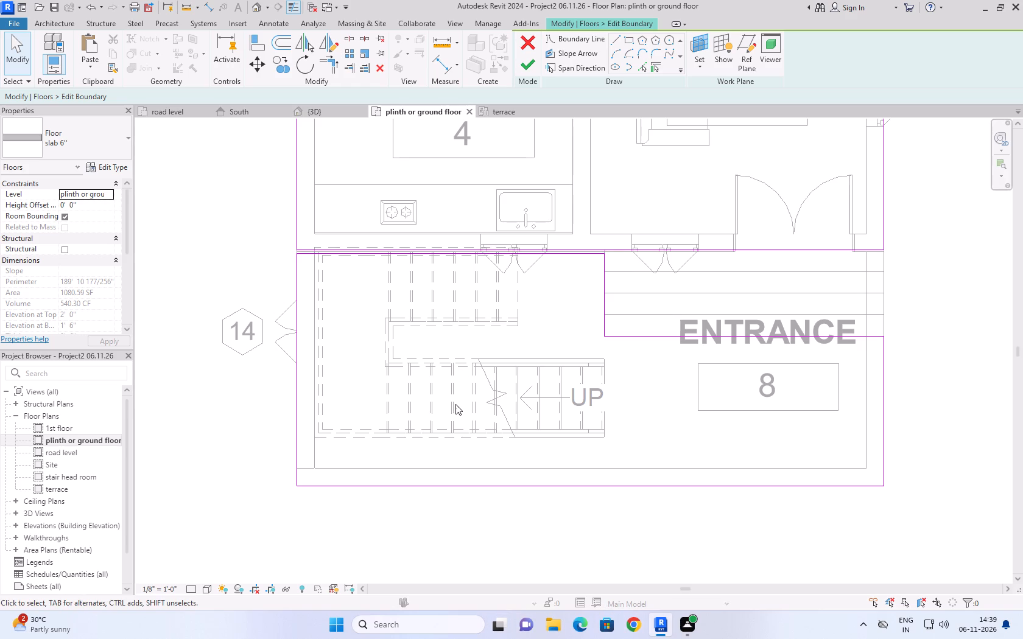
pyautogui.click(528, 68)
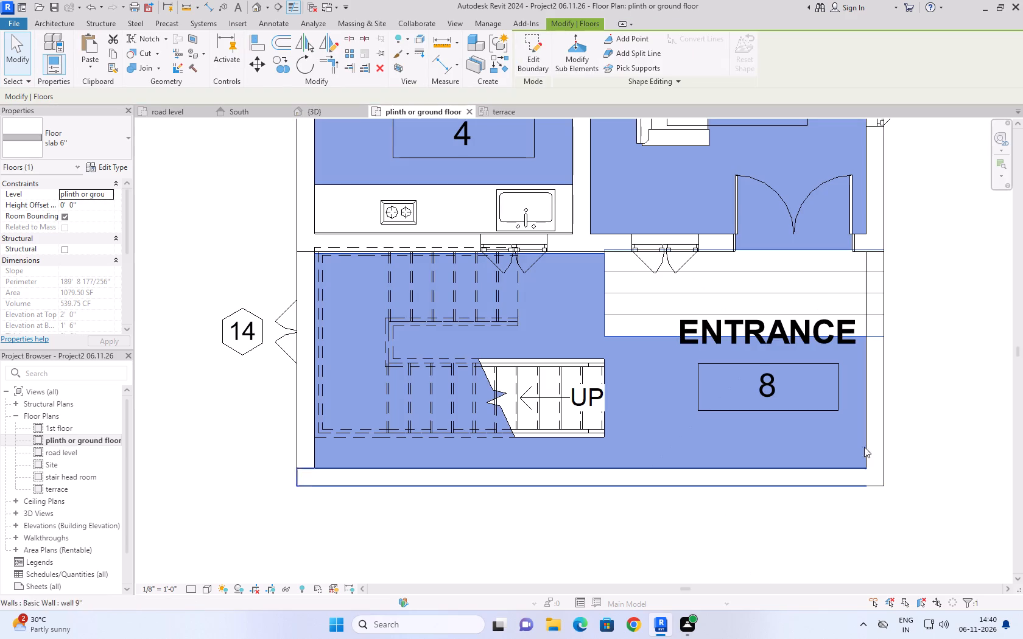
pyautogui.click(926, 375)
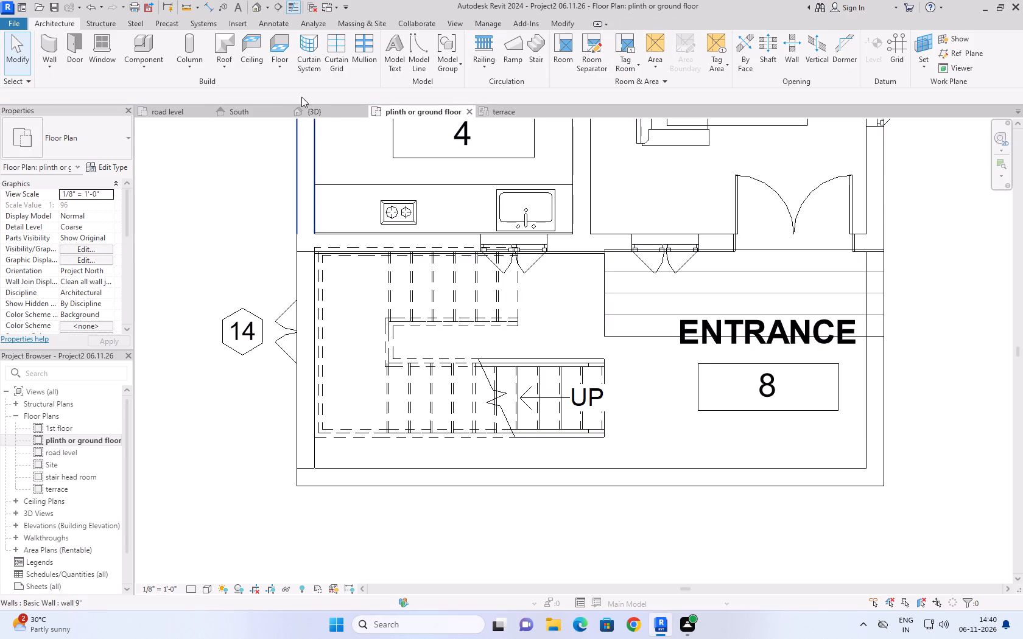
# Reopen the plinth-level slab's boundary in the 3D view's top orientation and delete the entrance notch's south and west edge lines.
pyautogui.click(315, 113)
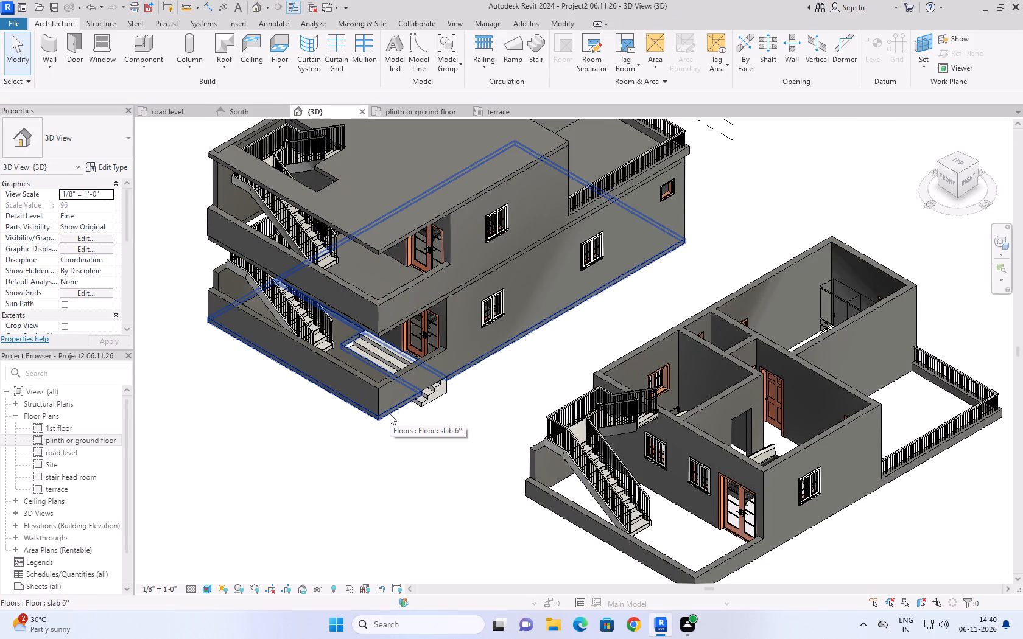
pyautogui.click(429, 114)
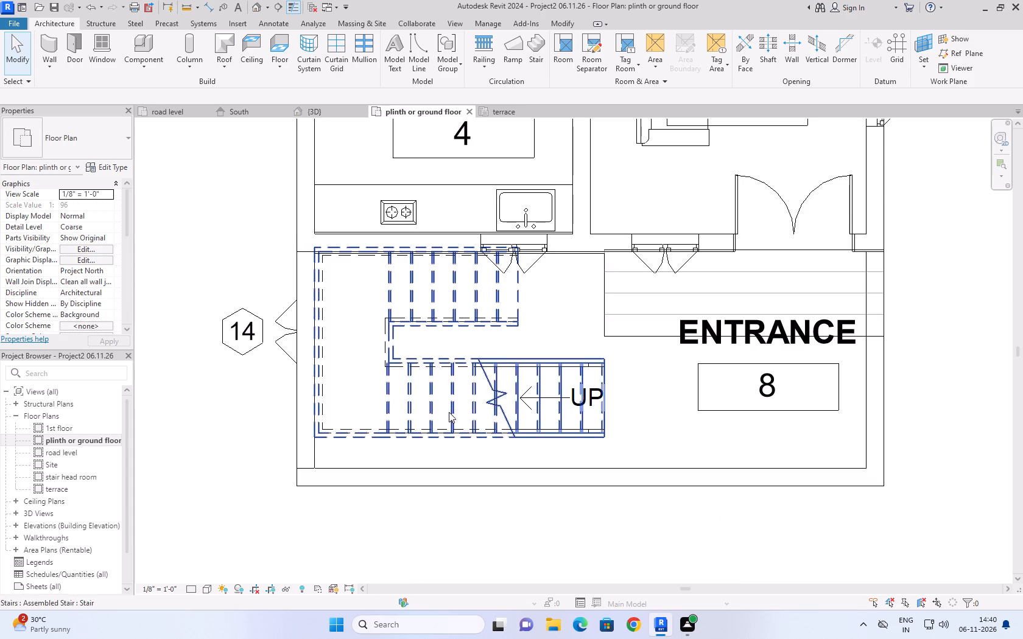
pyautogui.click(321, 113)
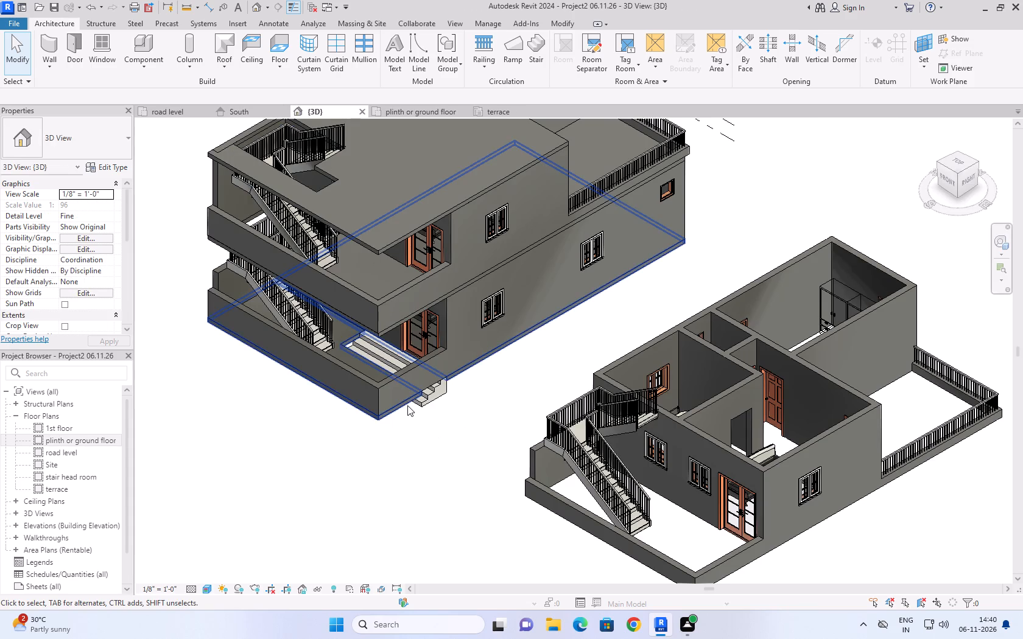
pyautogui.click(407, 405)
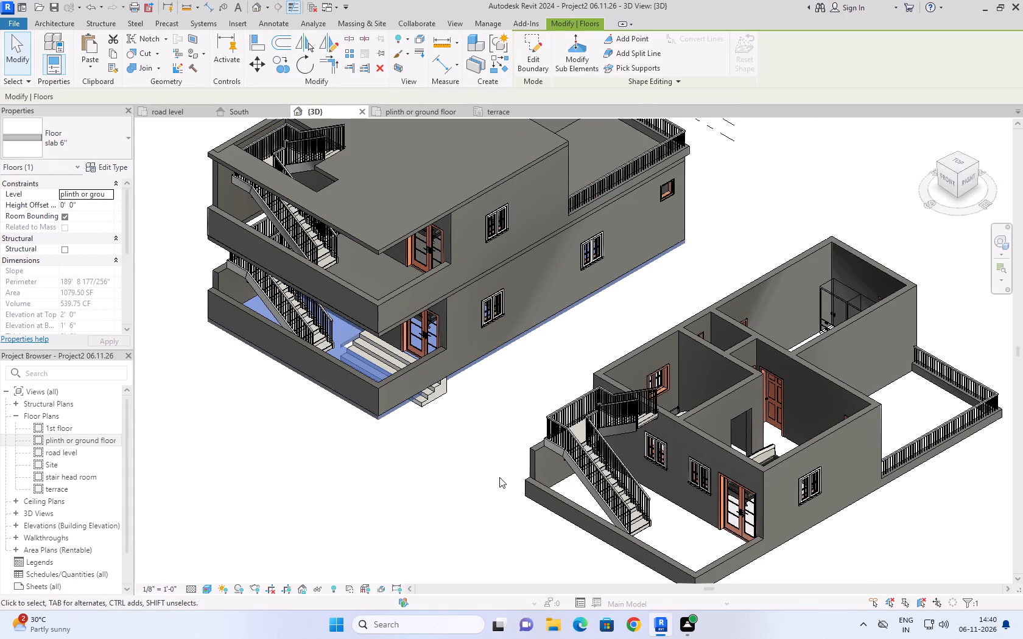
pyautogui.click(545, 72)
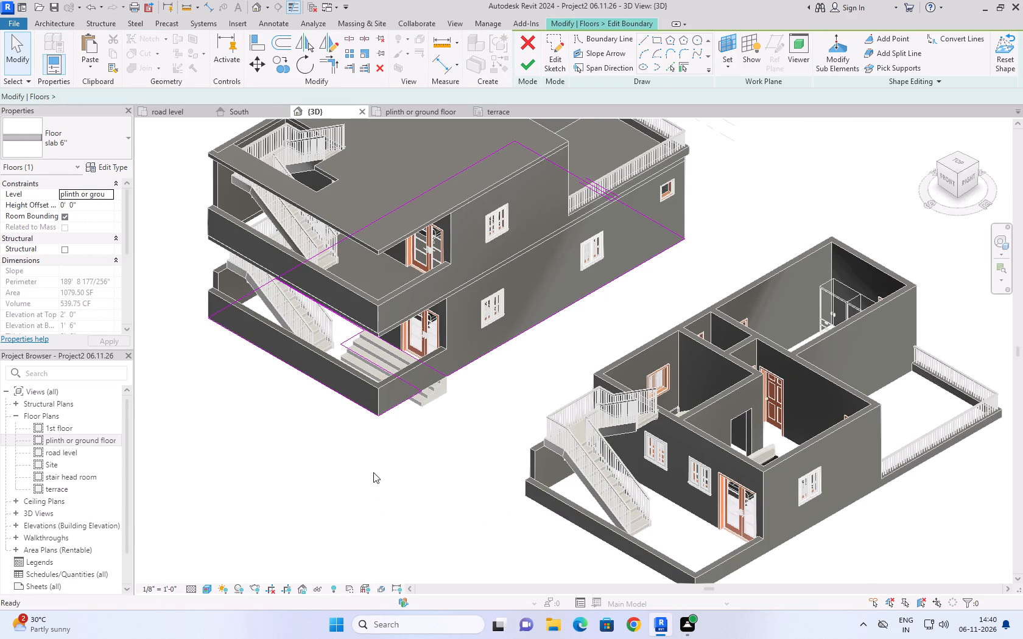
pyautogui.click(954, 161)
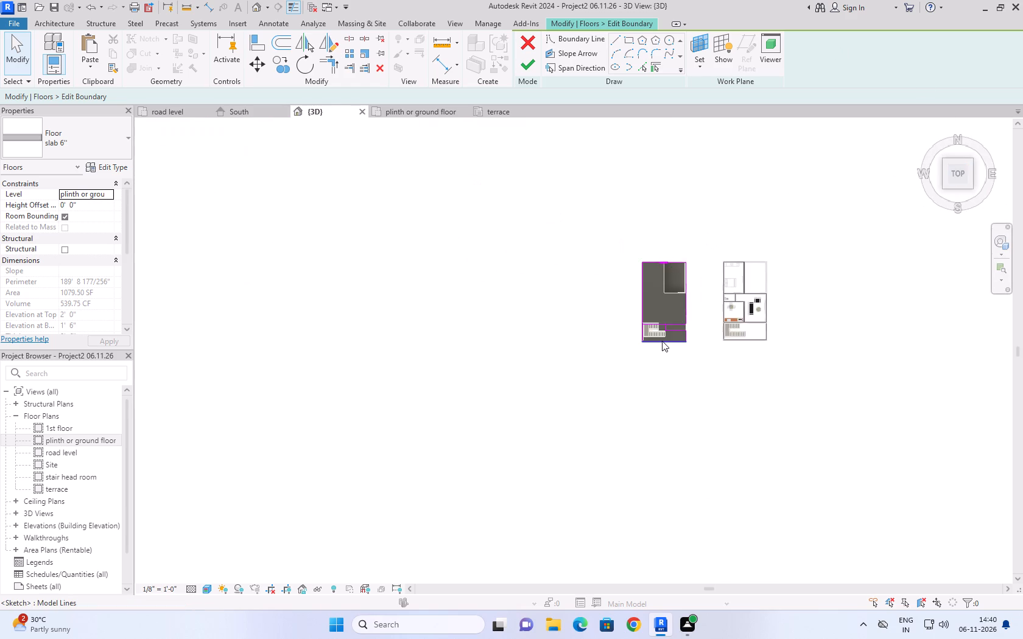
pyautogui.scroll(11, 662, 341)
pyautogui.click(737, 295)
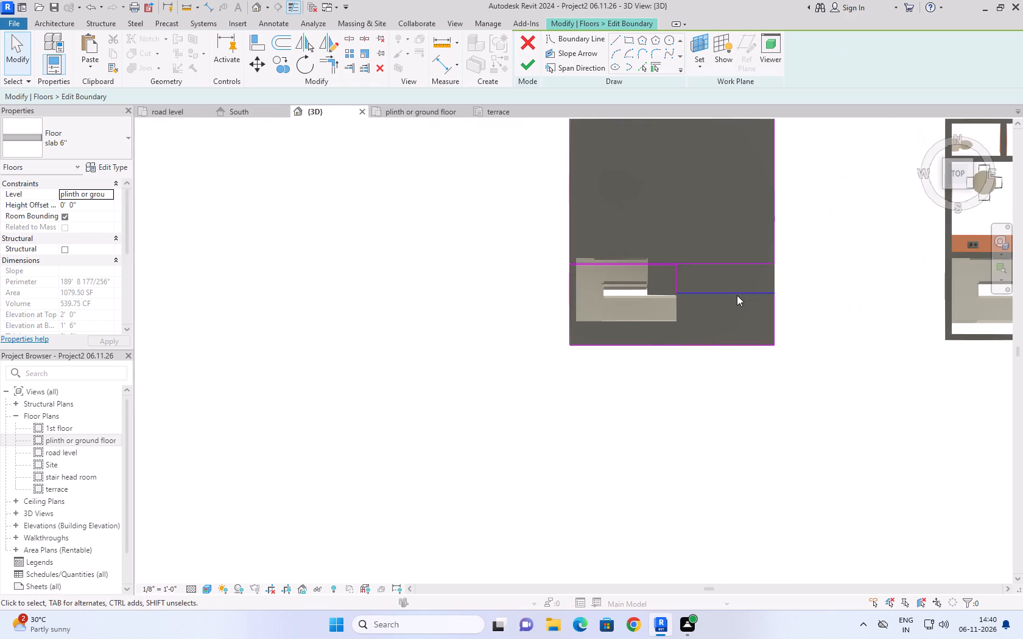
pyautogui.press('Delete')
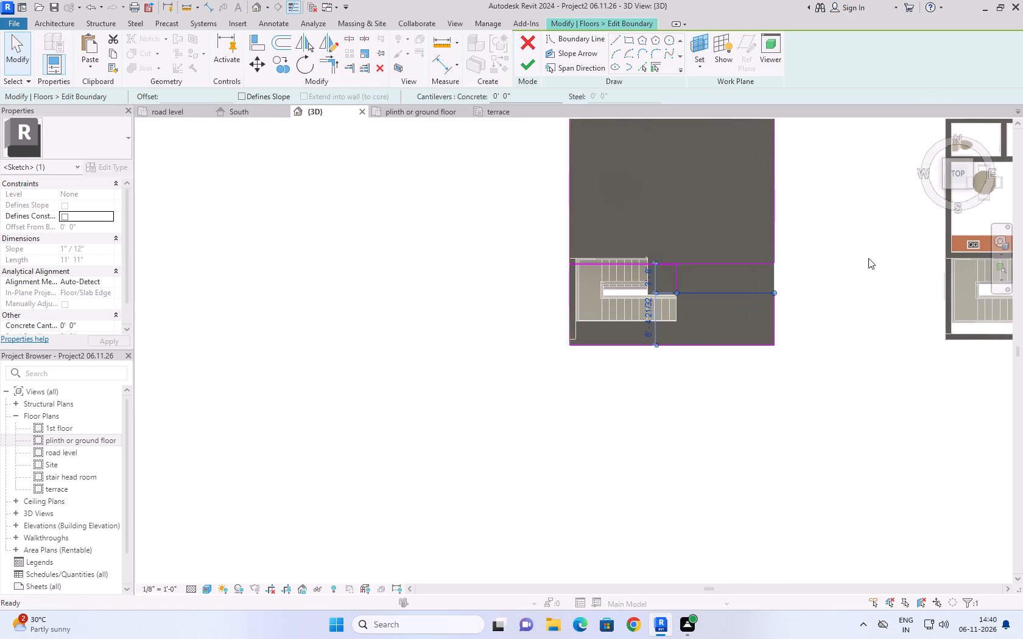
pyautogui.click(675, 271)
pyautogui.press('Delete')
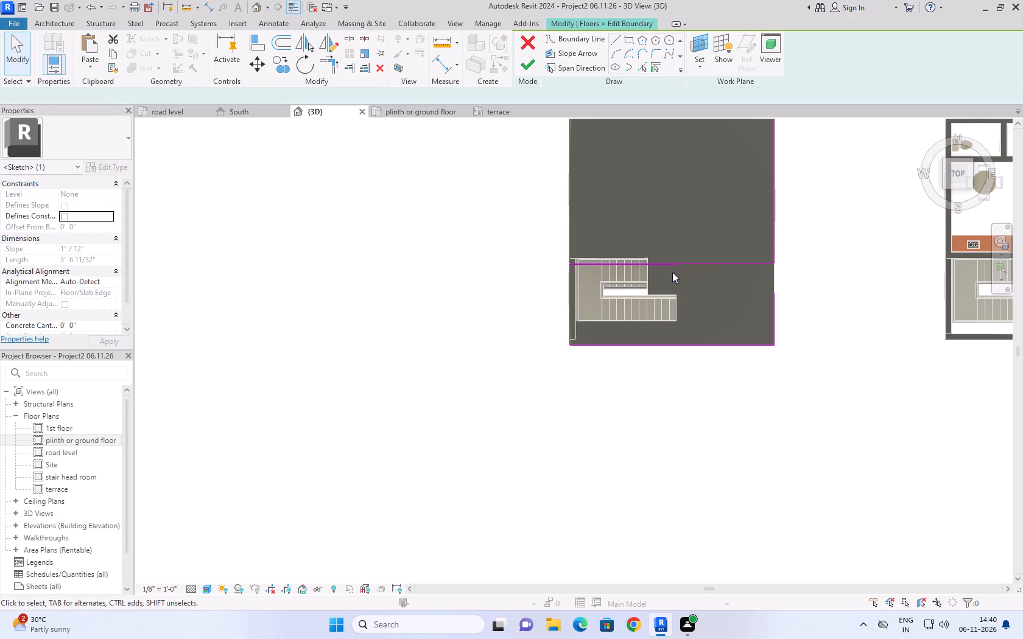
# Delete the stair/entrance area's remaining south, east, west and doubled north boundary lines, then finish the slab boundary edit.
pyautogui.click(698, 346)
pyautogui.press('Delete')
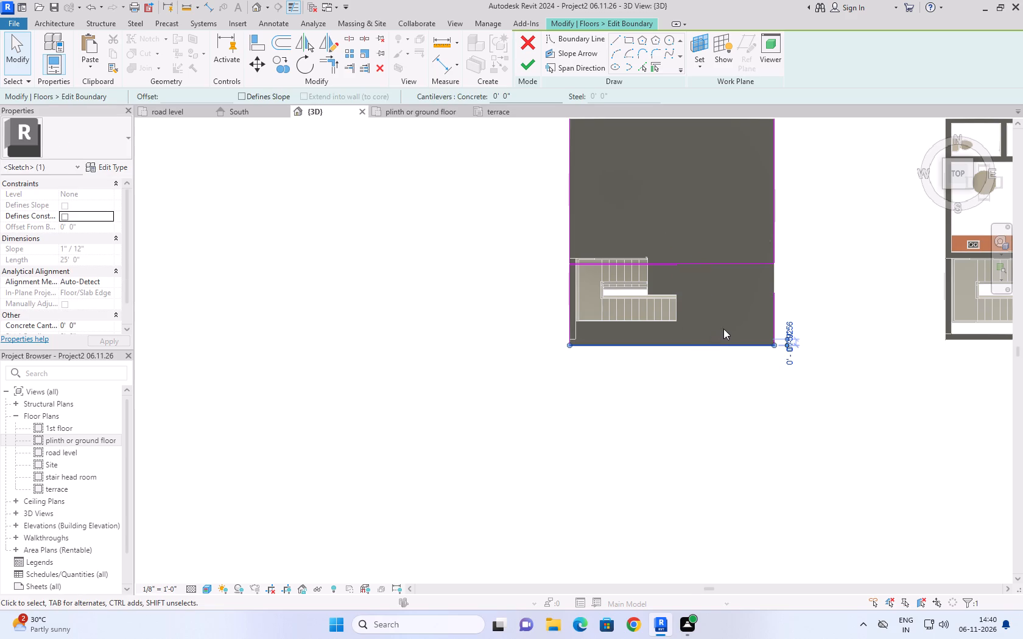
pyautogui.click(774, 310)
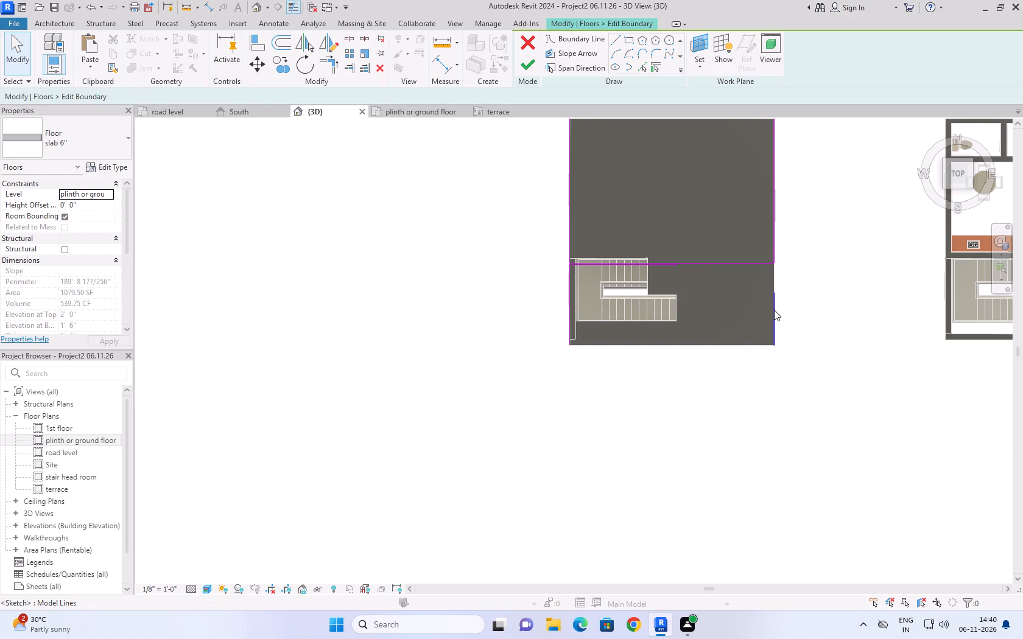
pyautogui.press('Delete')
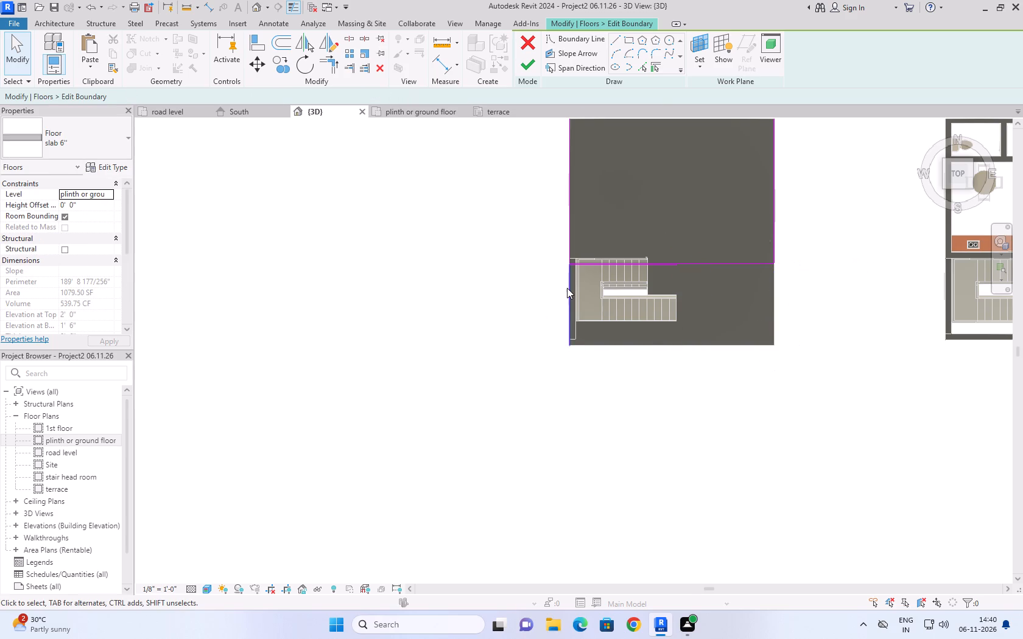
pyautogui.click(567, 288)
pyautogui.press('Delete')
pyautogui.scroll(9, 647, 257)
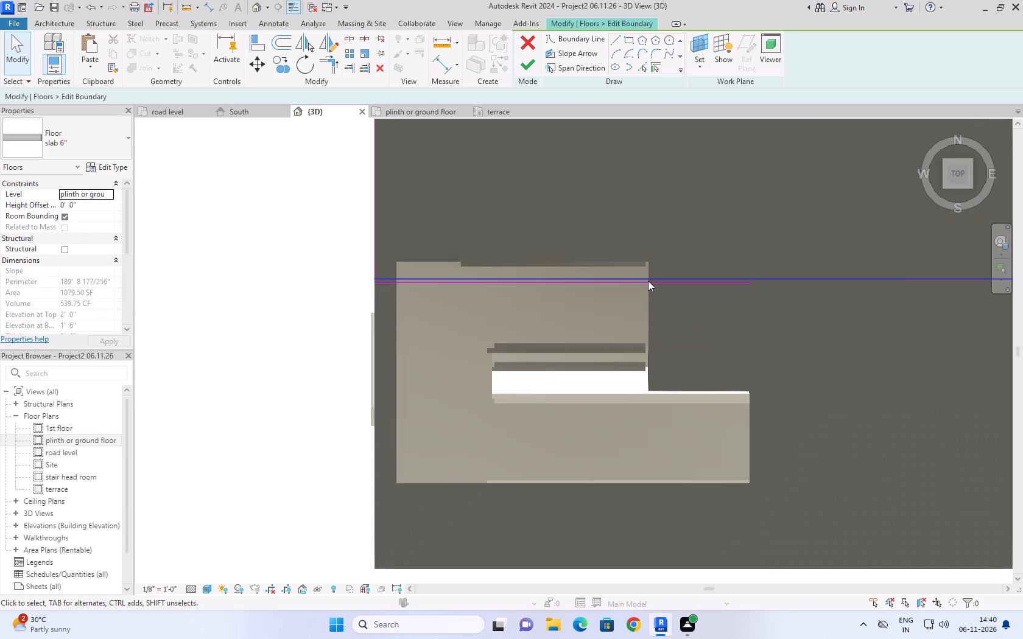
pyautogui.click(650, 286)
pyautogui.press('Delete')
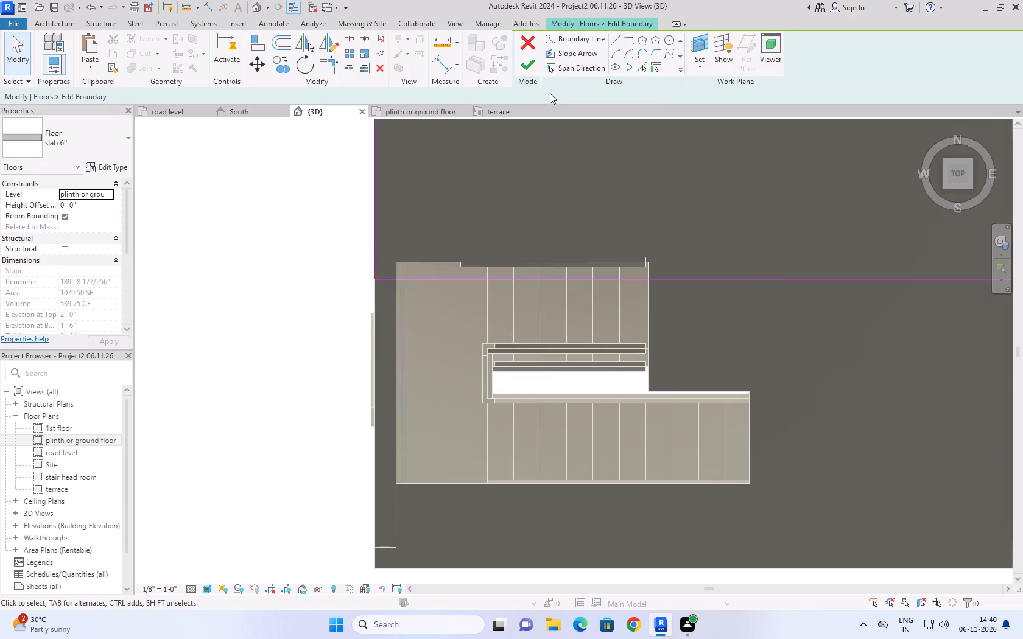
pyautogui.click(532, 62)
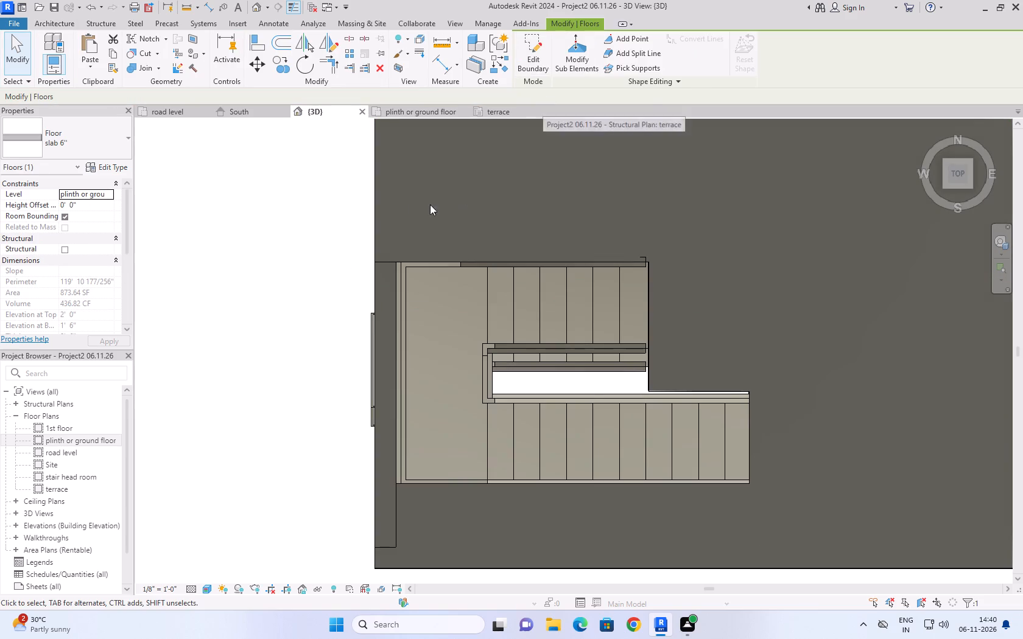
# Examine the stair and entrance area in the plinth floor plan and in the 3D view to check the reduced slab.
pyautogui.click(401, 110)
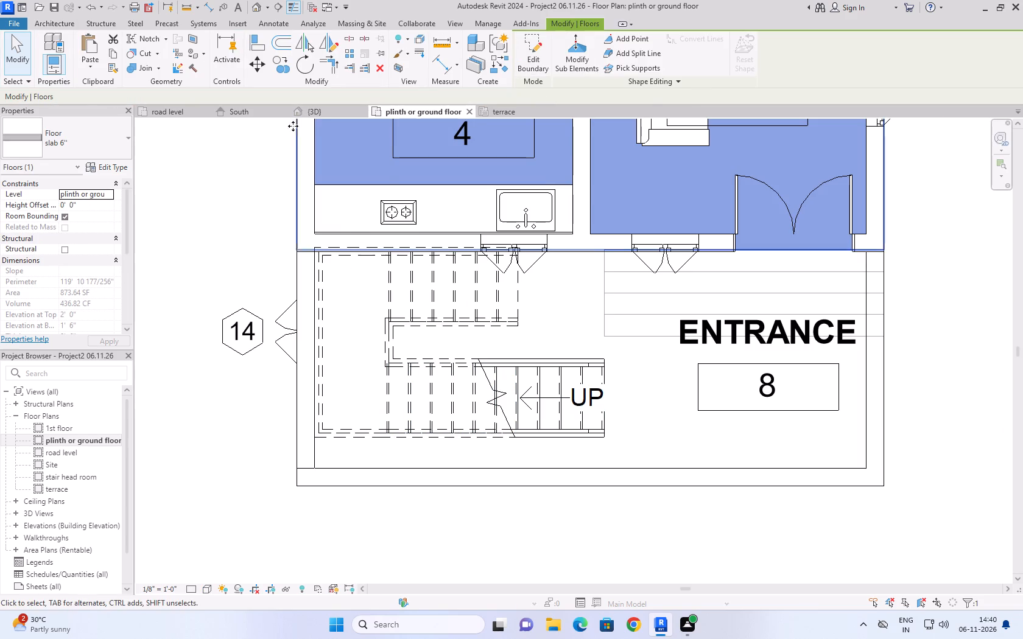
pyautogui.moveTo(320, 119); pyautogui.dragTo(323, 113)
pyautogui.scroll(-3, 778, 338)
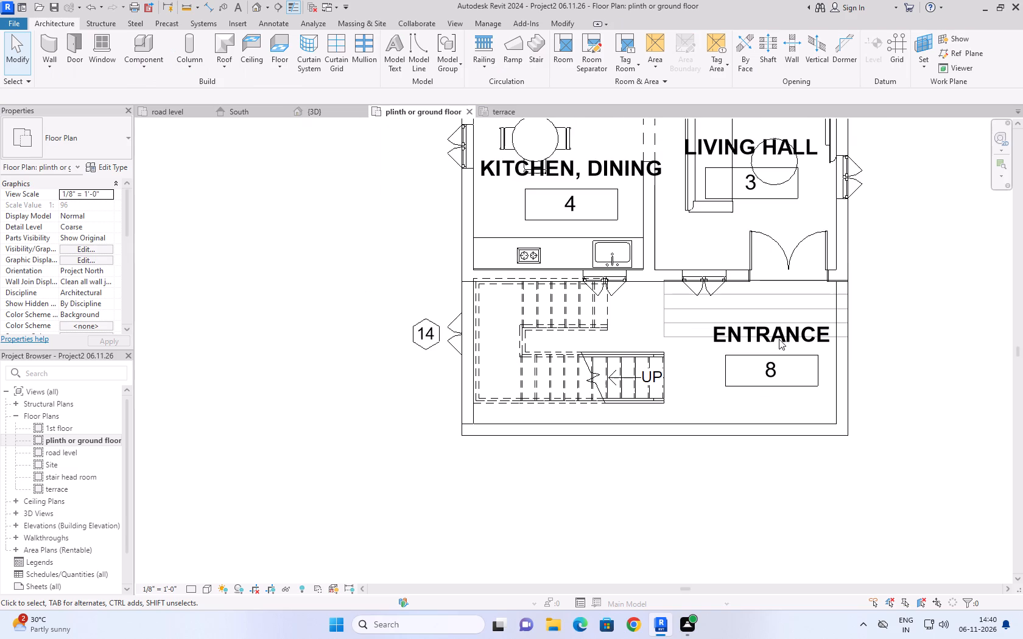
pyautogui.tripleClick(328, 104)
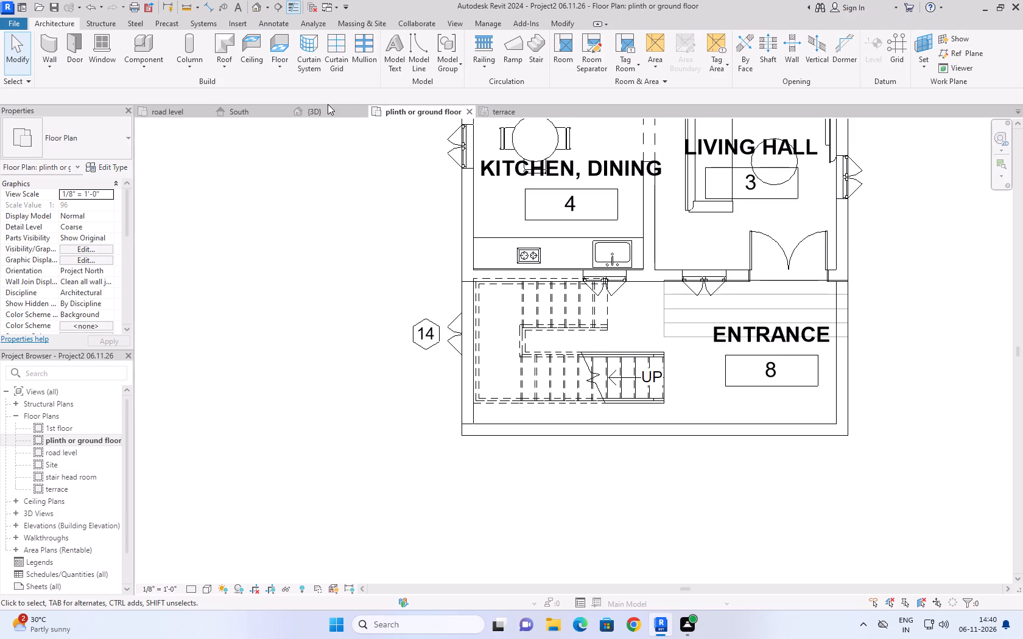
pyautogui.click(326, 113)
pyautogui.click(932, 127)
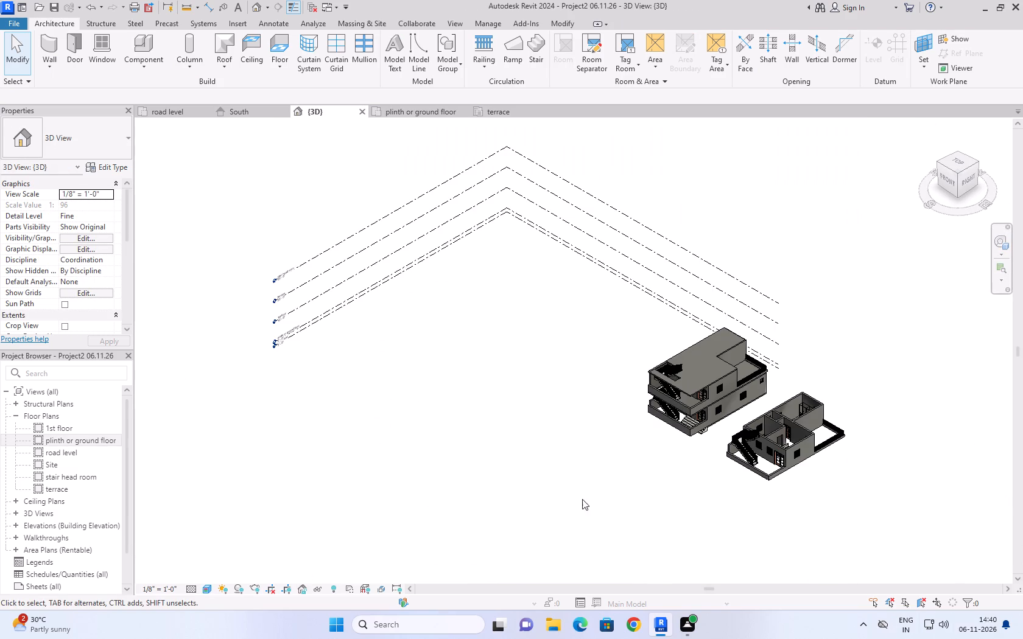
pyautogui.scroll(2, 775, 446)
pyautogui.scroll(5, 593, 380)
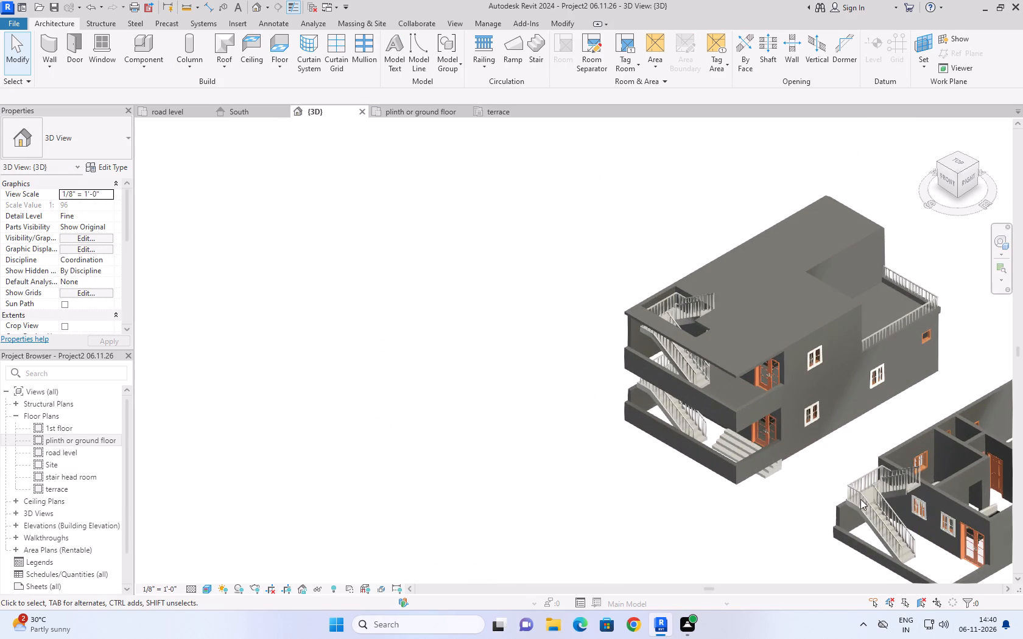
pyautogui.scroll(1, 862, 492)
pyautogui.moveTo(851, 470); pyautogui.dragTo(514, 473, button='middle')
pyautogui.scroll(5, 366, 445)
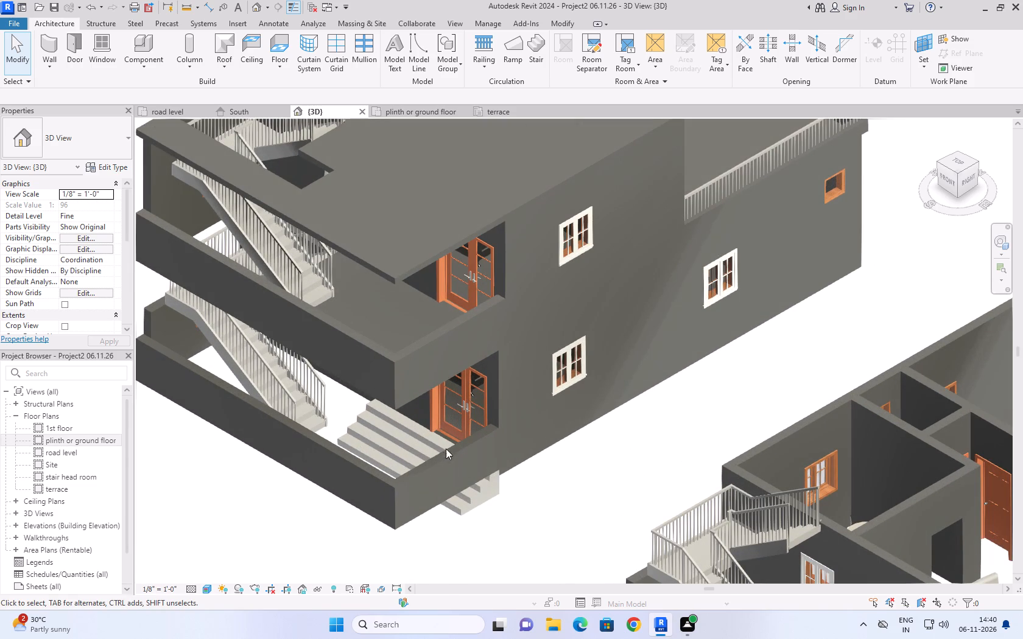
pyautogui.scroll(-3, 547, 461)
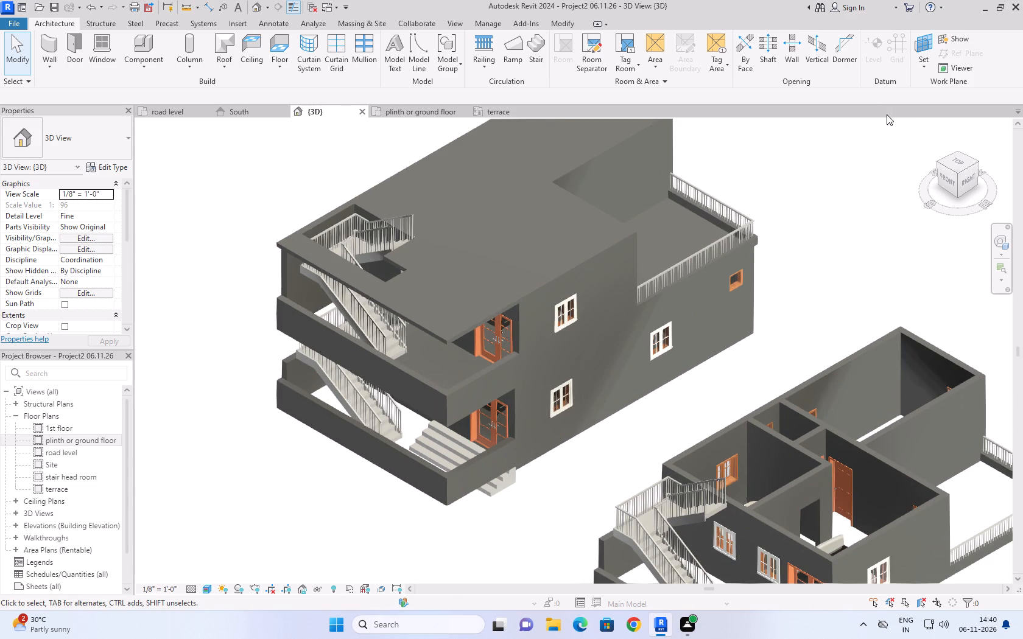
pyautogui.click(930, 132)
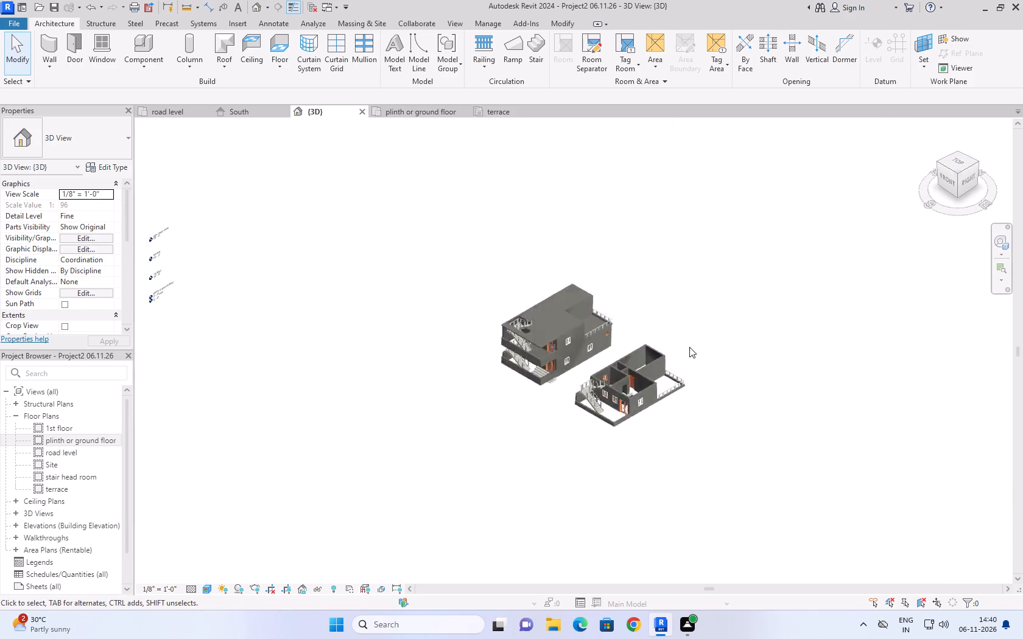
pyautogui.scroll(3, 633, 416)
pyautogui.scroll(11, 754, 438)
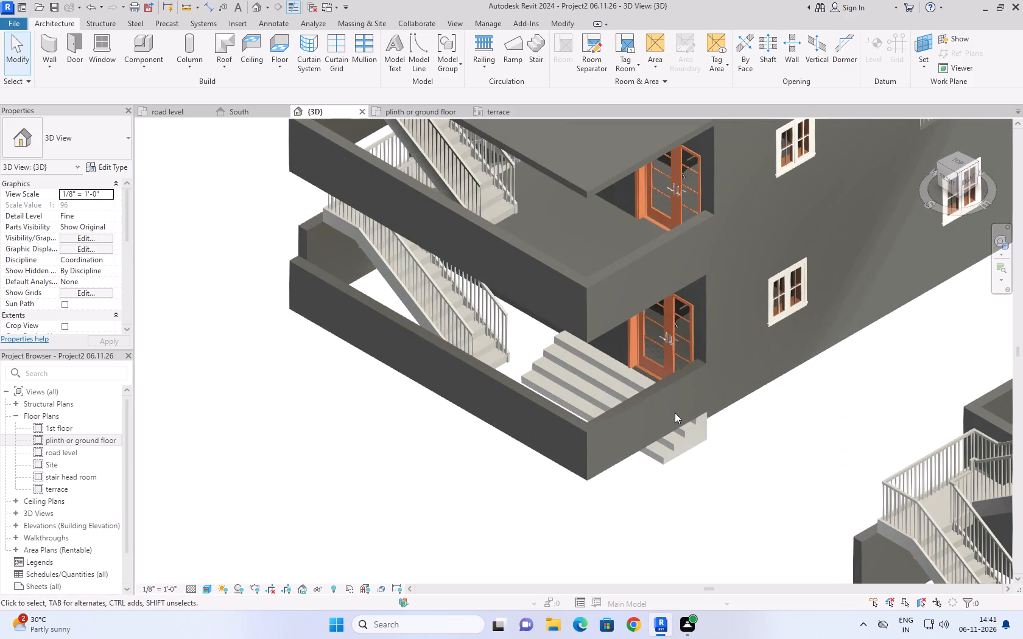
pyautogui.click(660, 389)
pyautogui.click(510, 475)
pyautogui.click(493, 497)
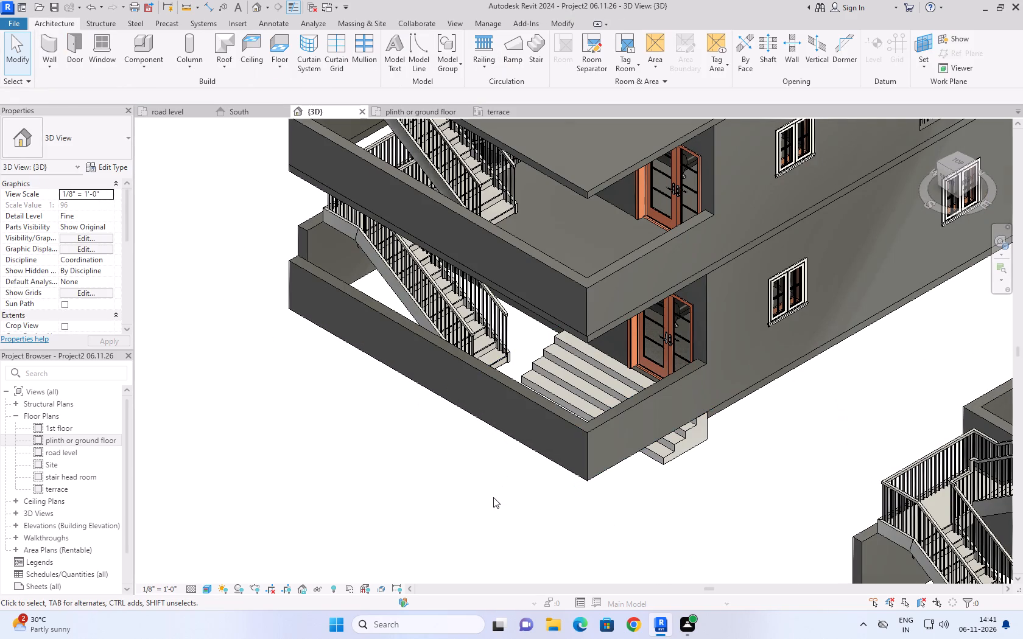
# Set the base constraint of the ground-floor parapet wall on the east side of the entrance steps to road level.
pyautogui.click(630, 405)
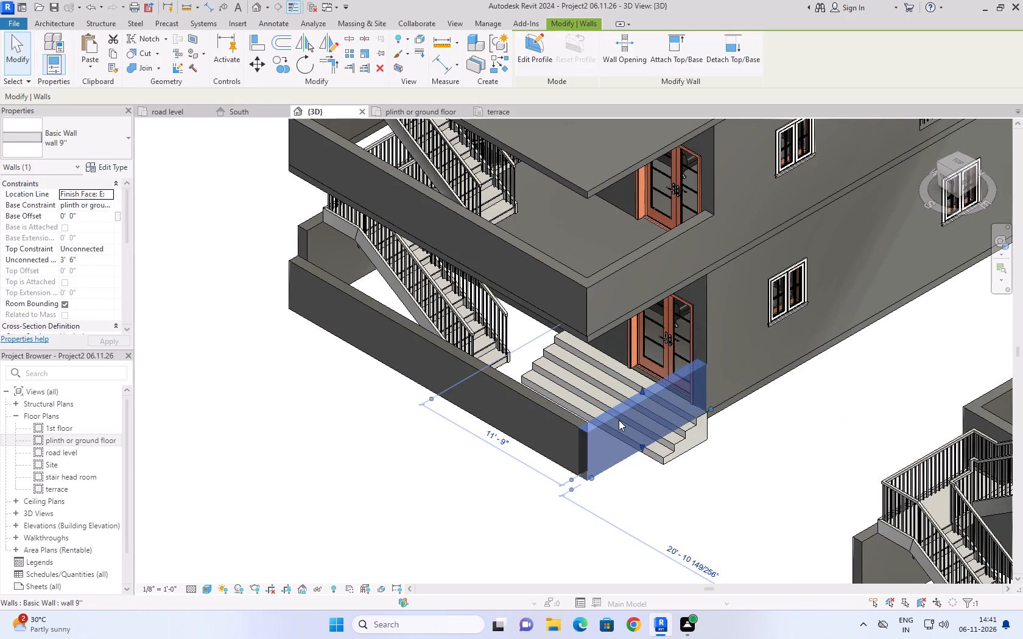
pyautogui.click(110, 204)
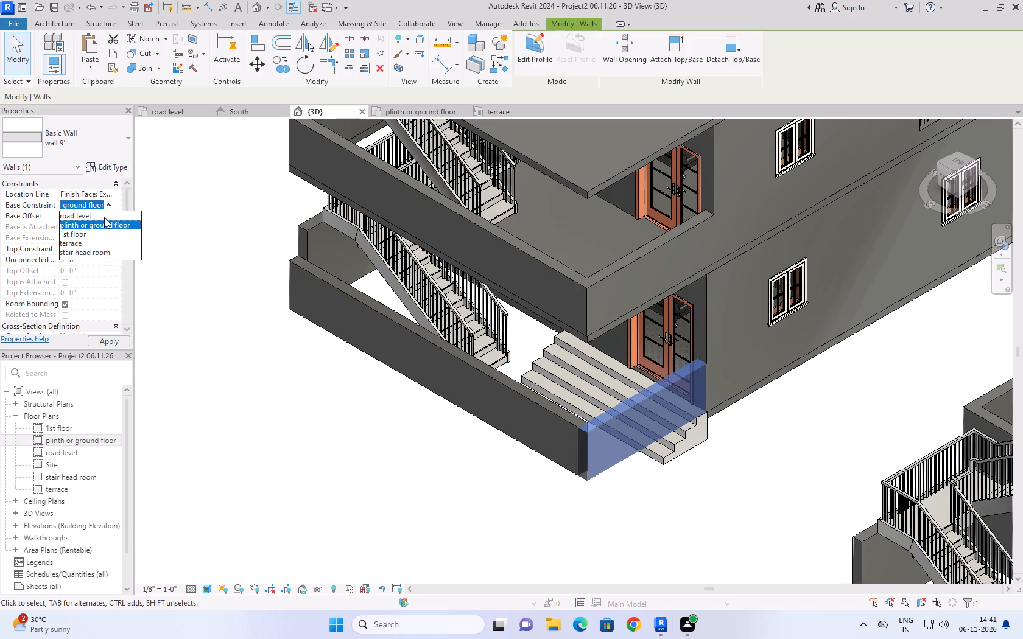
pyautogui.click(105, 217)
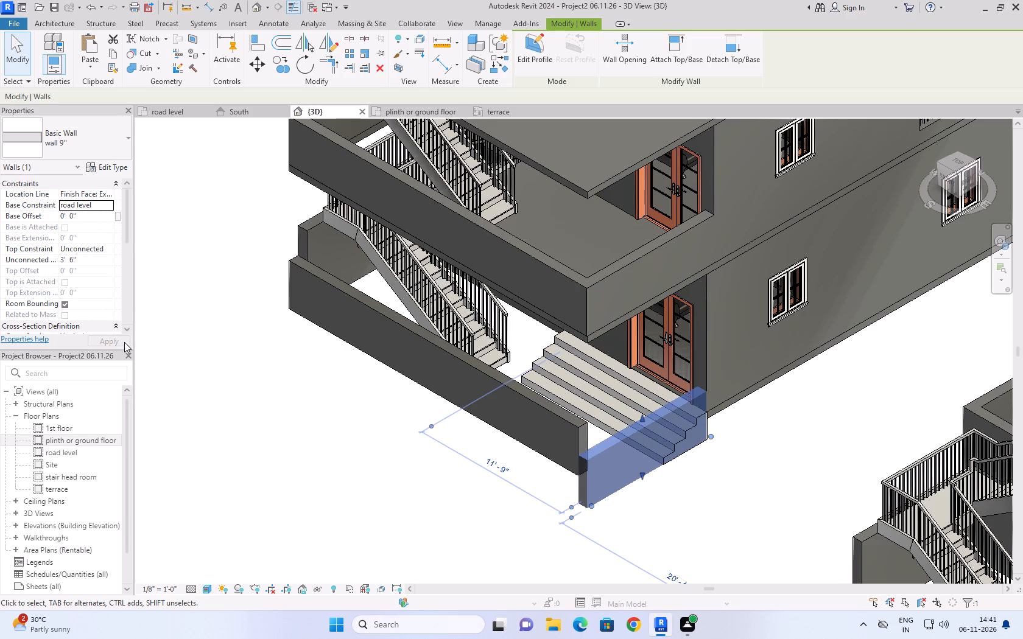
pyautogui.click(124, 342)
# Set the base constraint of the long ground-floor parapet wall along the house's south front to road level.
pyautogui.click(503, 383)
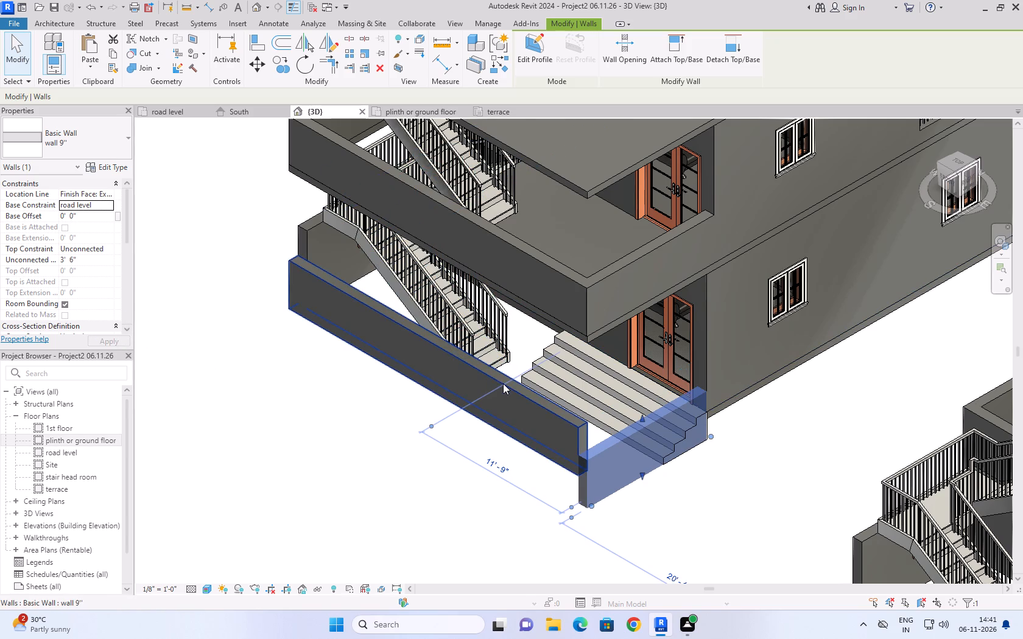
pyautogui.click(115, 200)
pyautogui.click(111, 204)
pyautogui.click(113, 215)
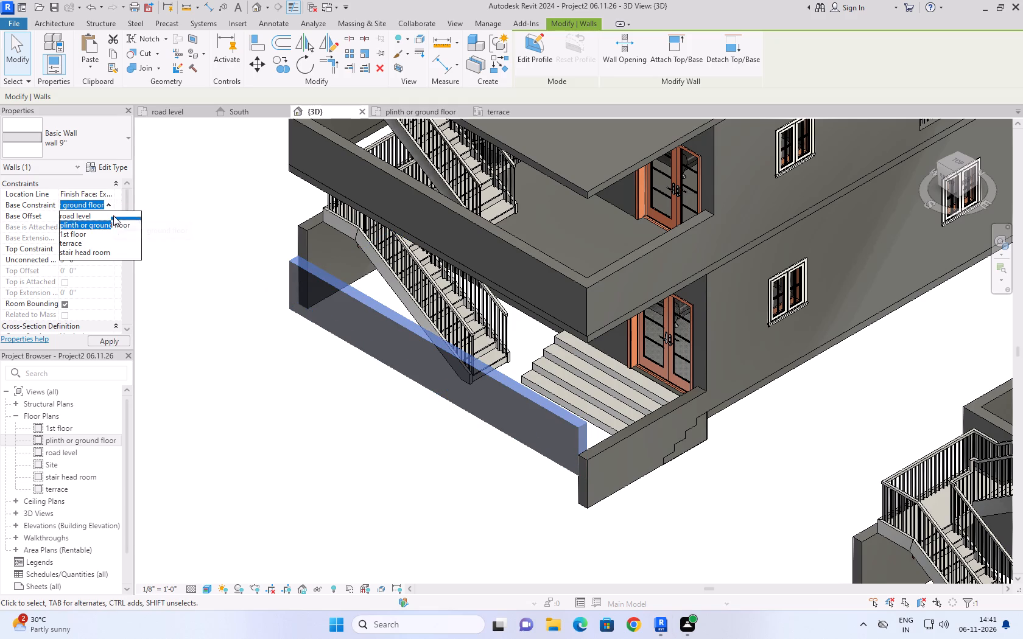
pyautogui.click(369, 444)
# Set the base constraint of the ground-floor wall on the west side of the staircase to road level.
pyautogui.click(303, 251)
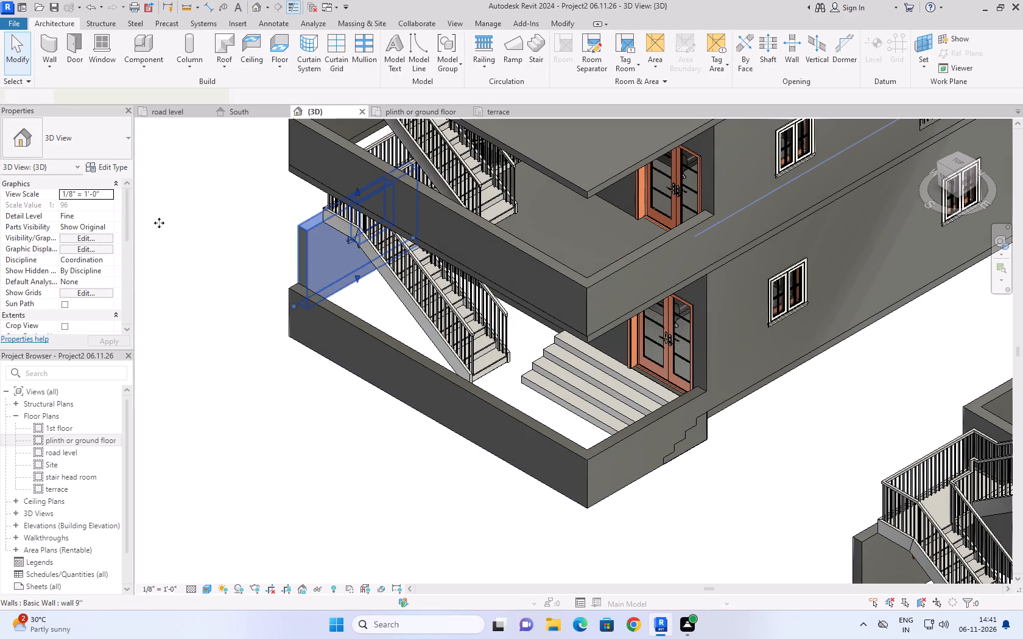
pyautogui.click(108, 203)
pyautogui.click(107, 212)
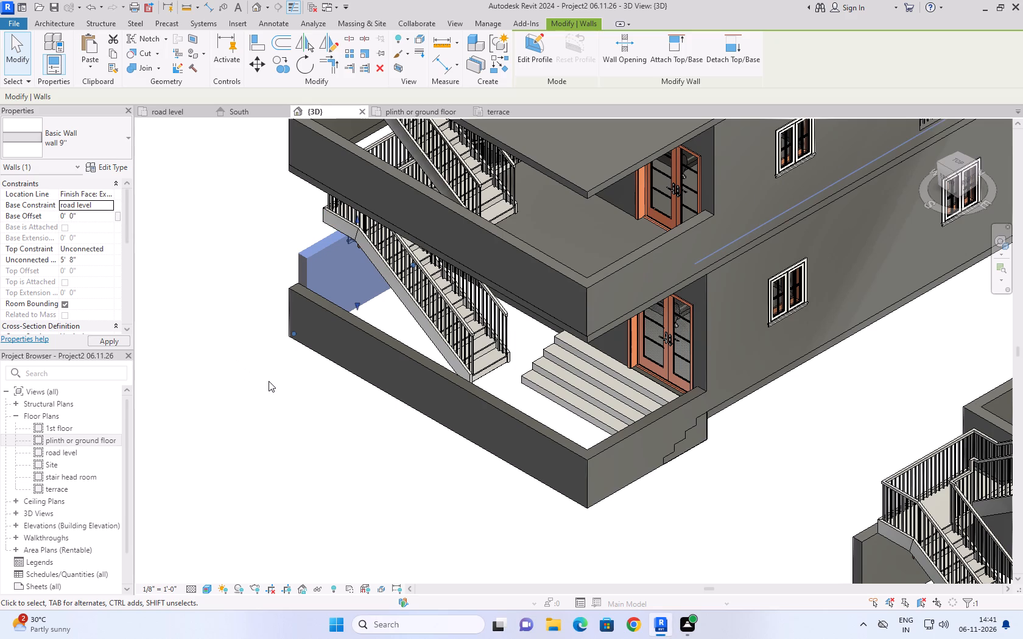
pyautogui.click(281, 395)
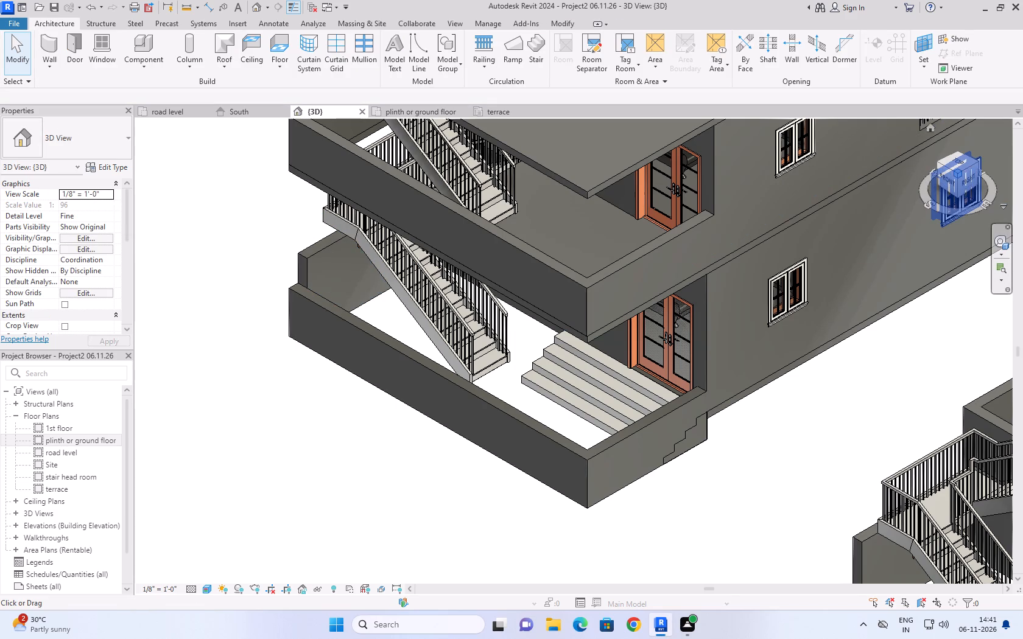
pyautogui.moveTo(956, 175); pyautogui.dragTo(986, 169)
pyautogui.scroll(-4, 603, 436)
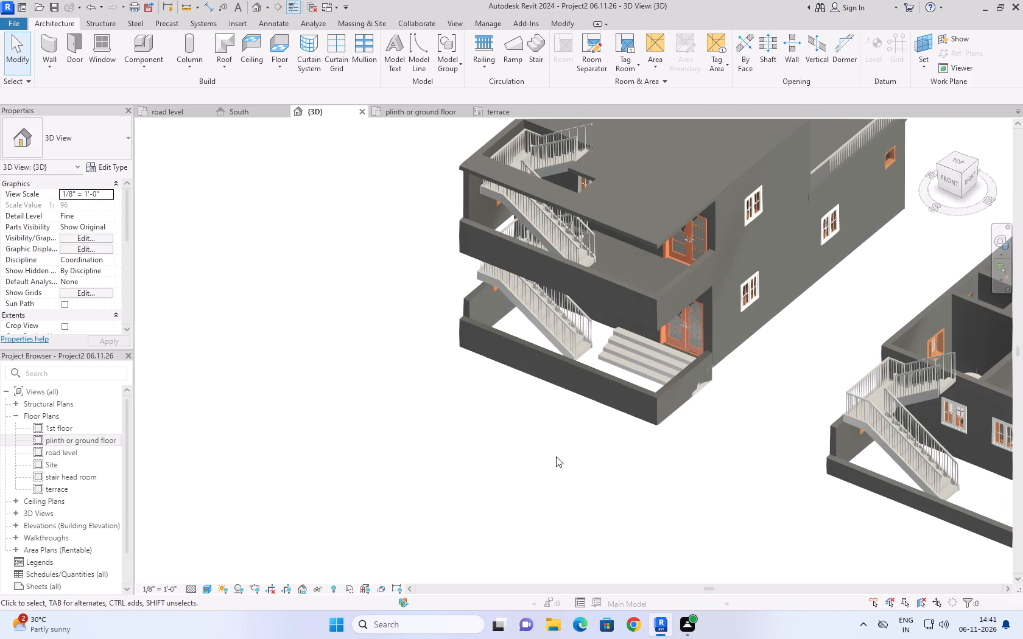
# Set the top constraint of the ground-floor wall west of the staircase to plinth or ground floor, deleting its 34" x 36" window.
pyautogui.keyDown('shift'); pyautogui.moveTo(538, 452); pyautogui.dragTo(762, 335, button='middle'); pyautogui.keyUp('shift')
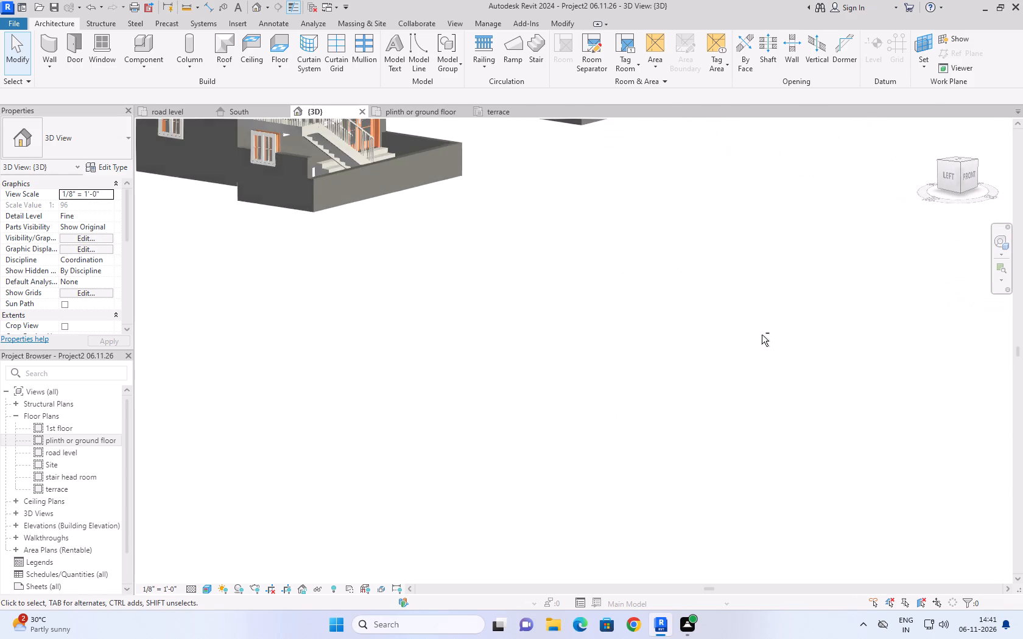
pyautogui.scroll(-9, 401, 360)
pyautogui.scroll(9, 330, 287)
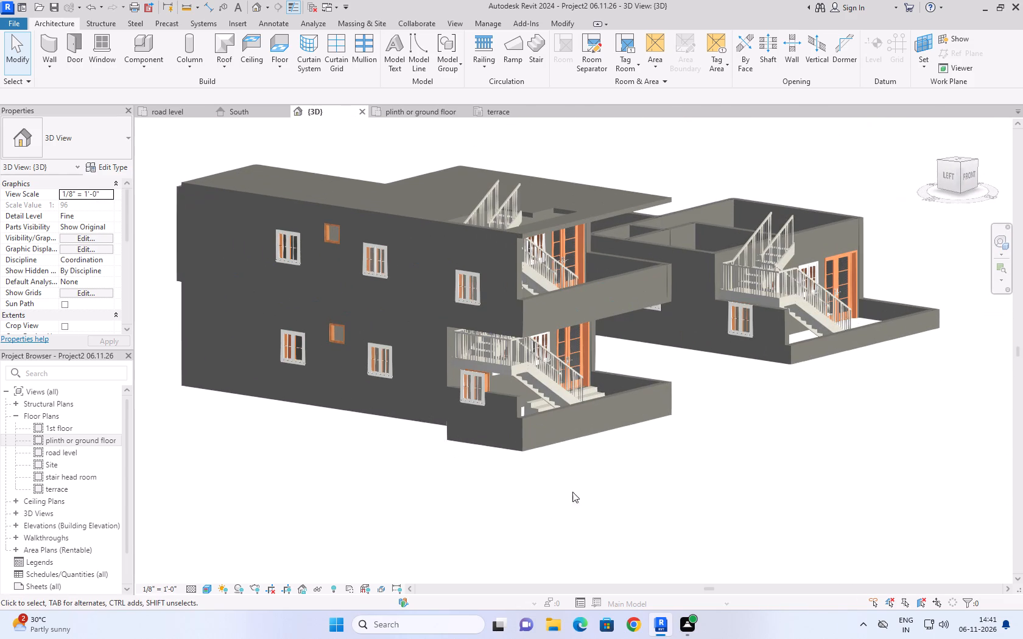
pyautogui.click(607, 469)
pyautogui.click(504, 396)
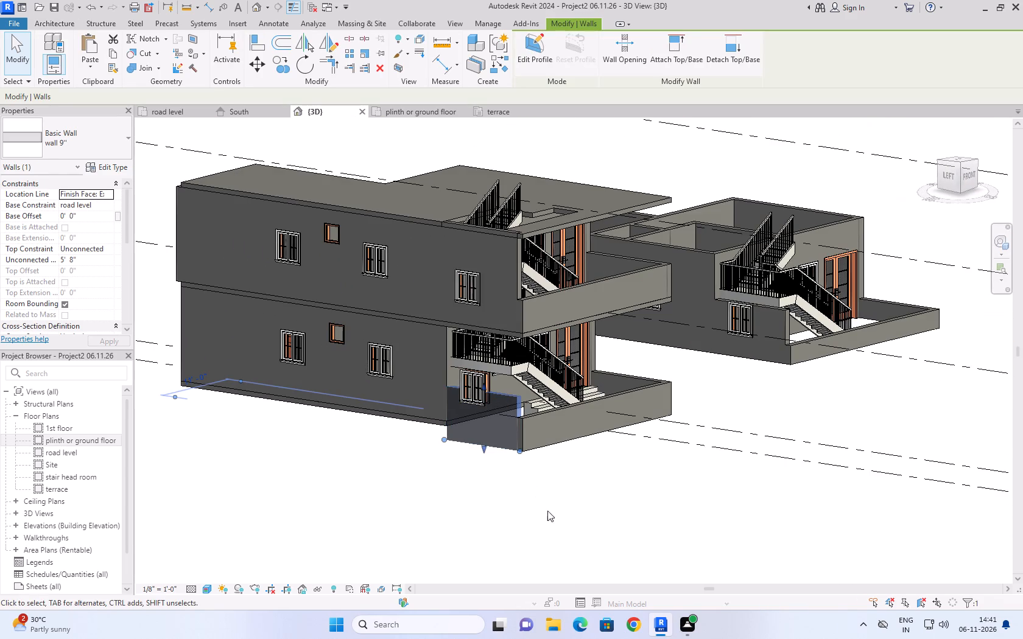
pyautogui.click(106, 252)
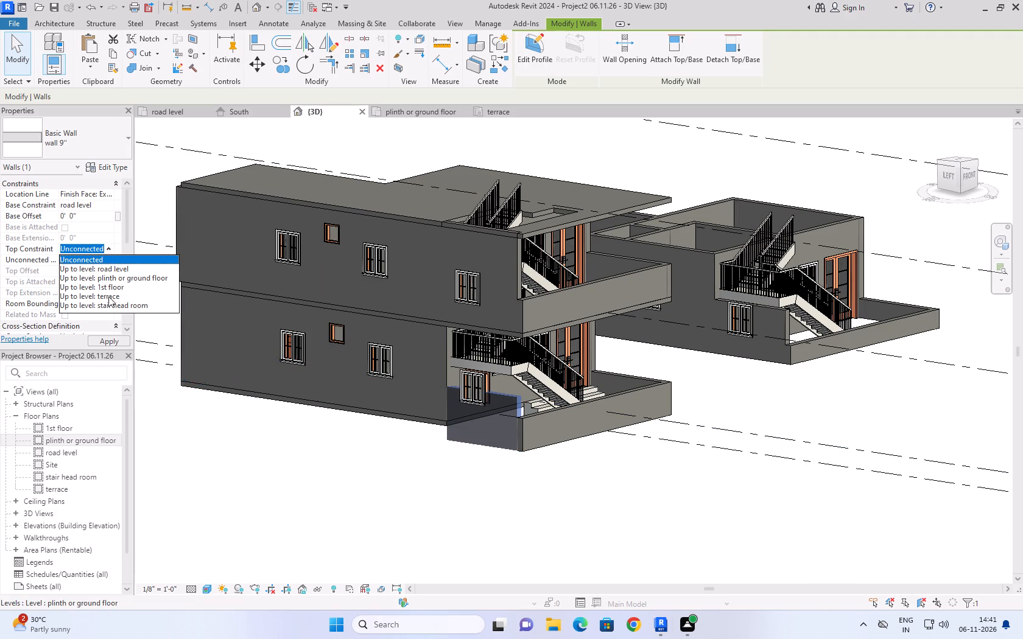
pyautogui.click(119, 279)
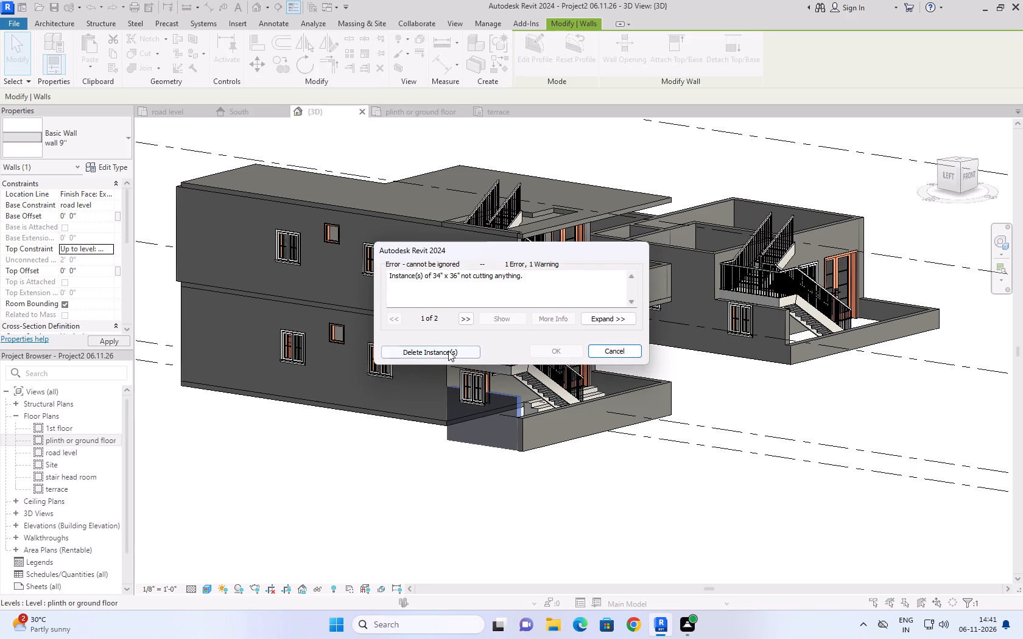
pyautogui.click(449, 351)
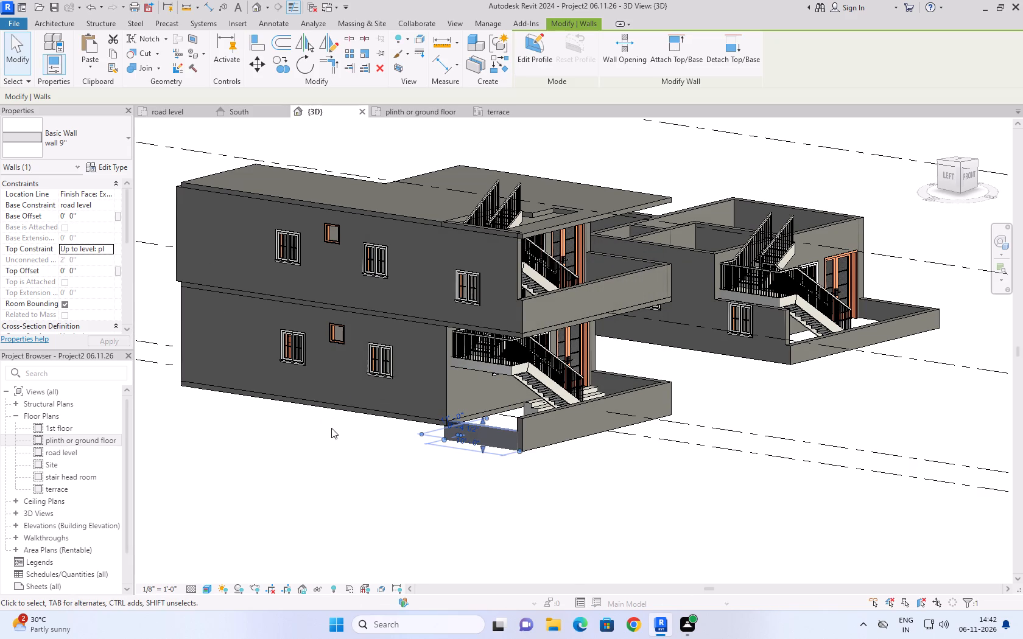
# Set the top constraint of the ground-floor wall west of the staircase to the 1st floor level.
pyautogui.click(111, 245)
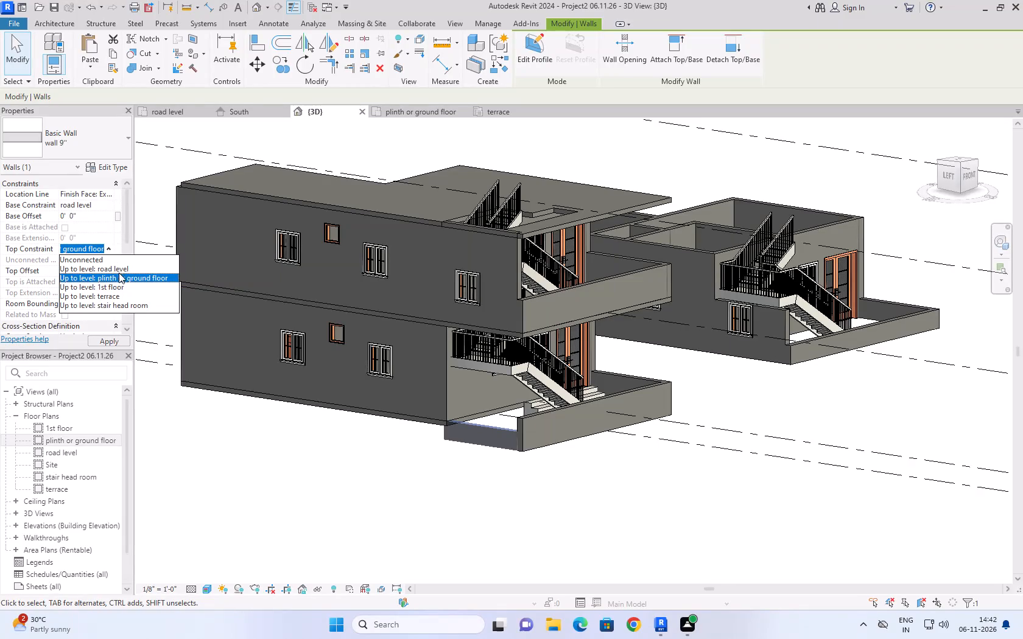
pyautogui.click(126, 290)
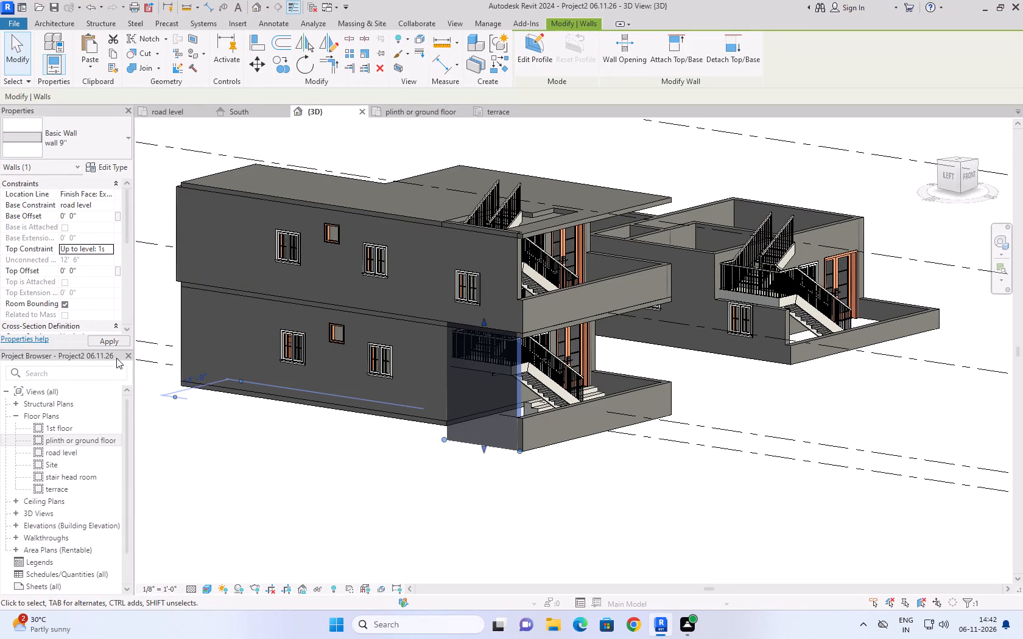
pyautogui.click(323, 453)
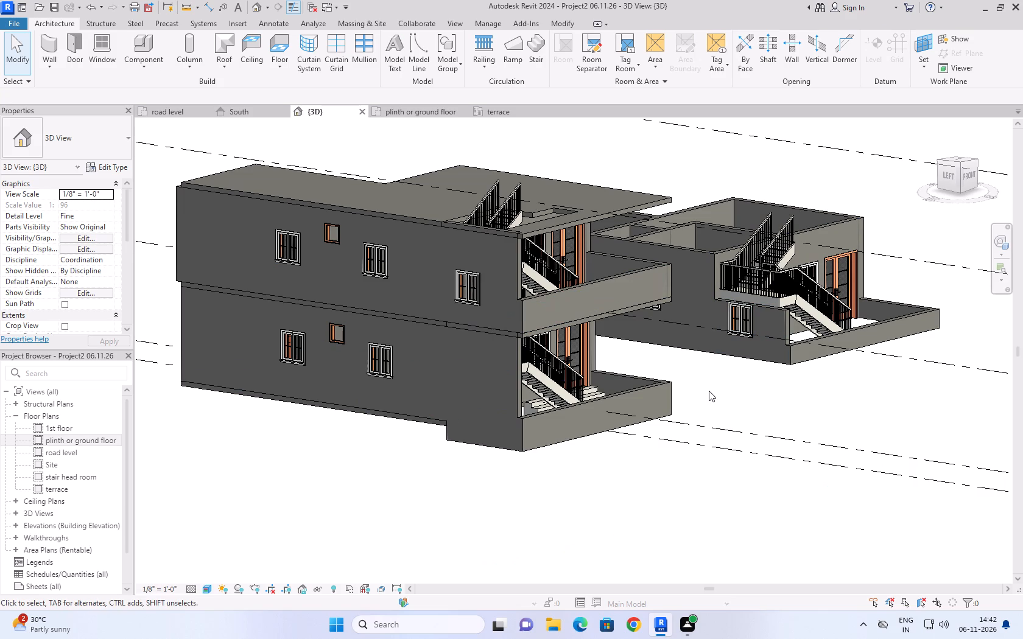
# Examine the ground-floor walls around the staircase and entrance steps in the 3D view from the front and the southeast corner.
pyautogui.keyDown('shift'); pyautogui.moveTo(708, 391); pyautogui.dragTo(570, 450, button='middle'); pyautogui.keyUp('shift')
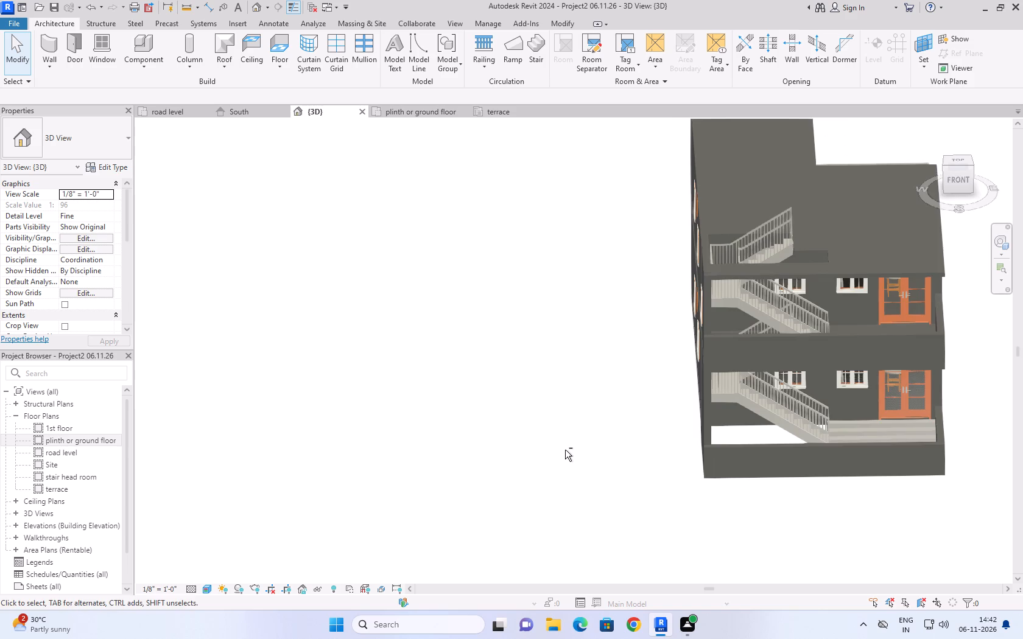
pyautogui.scroll(1, 775, 506)
pyautogui.moveTo(775, 506); pyautogui.dragTo(431, 411, button='middle')
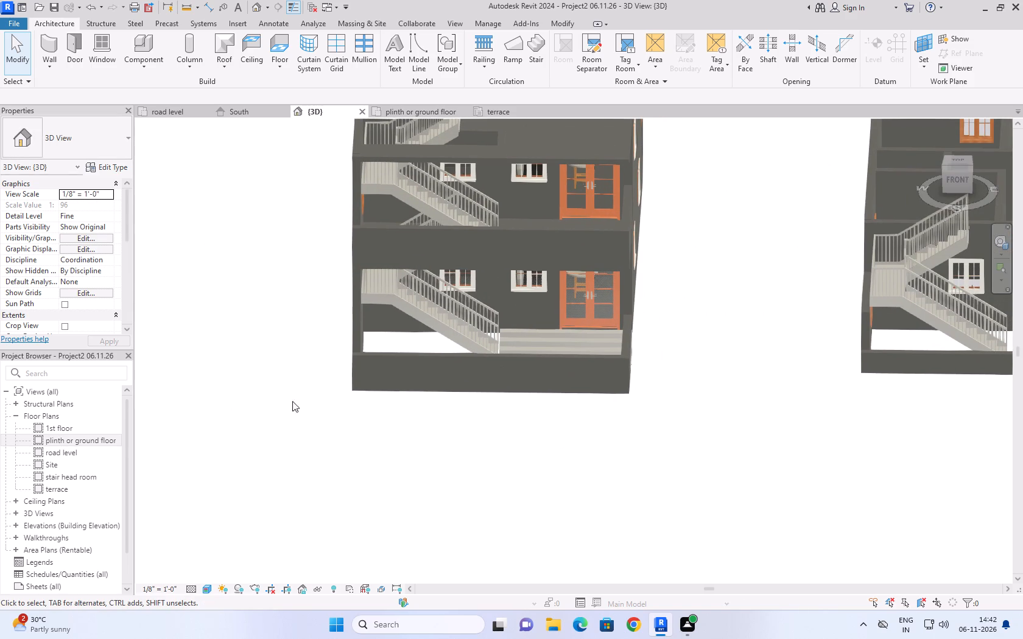
pyautogui.click(226, 461)
pyautogui.scroll(-4, 277, 453)
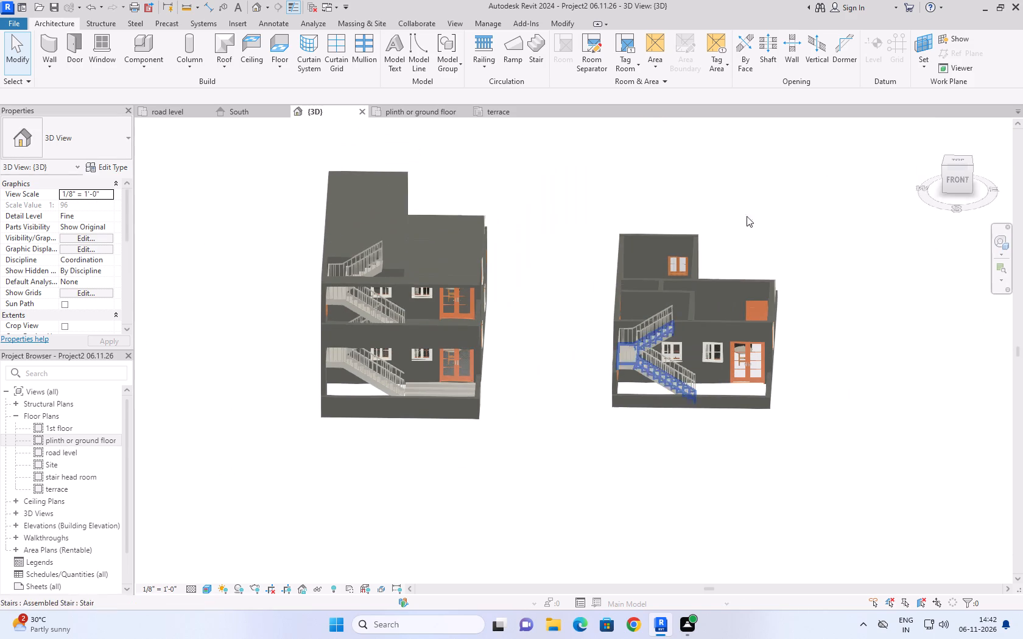
pyautogui.click(932, 125)
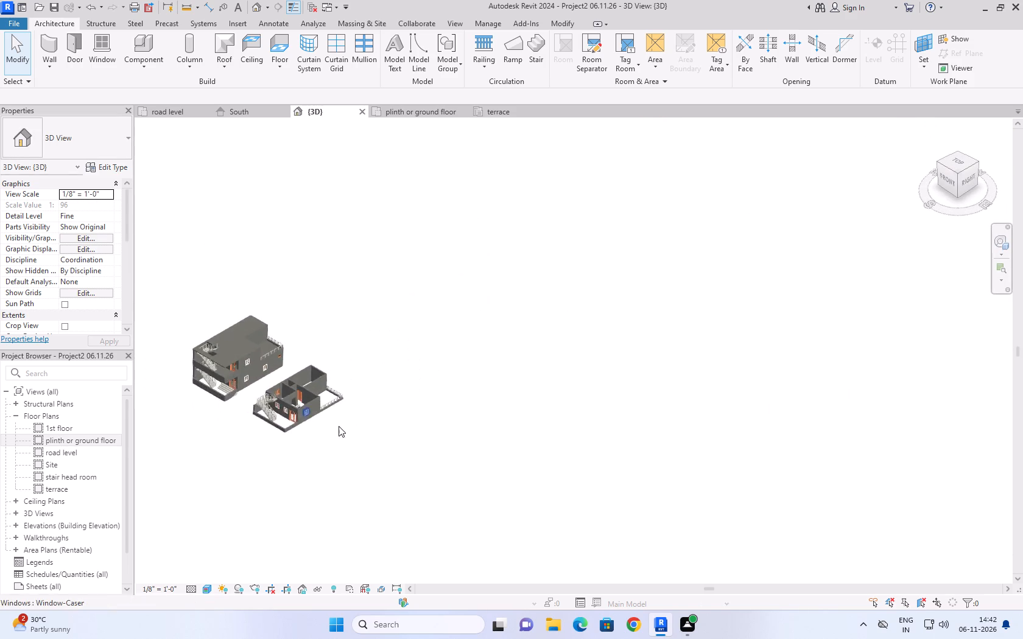
pyautogui.scroll(4, 603, 461)
pyautogui.scroll(2, 720, 429)
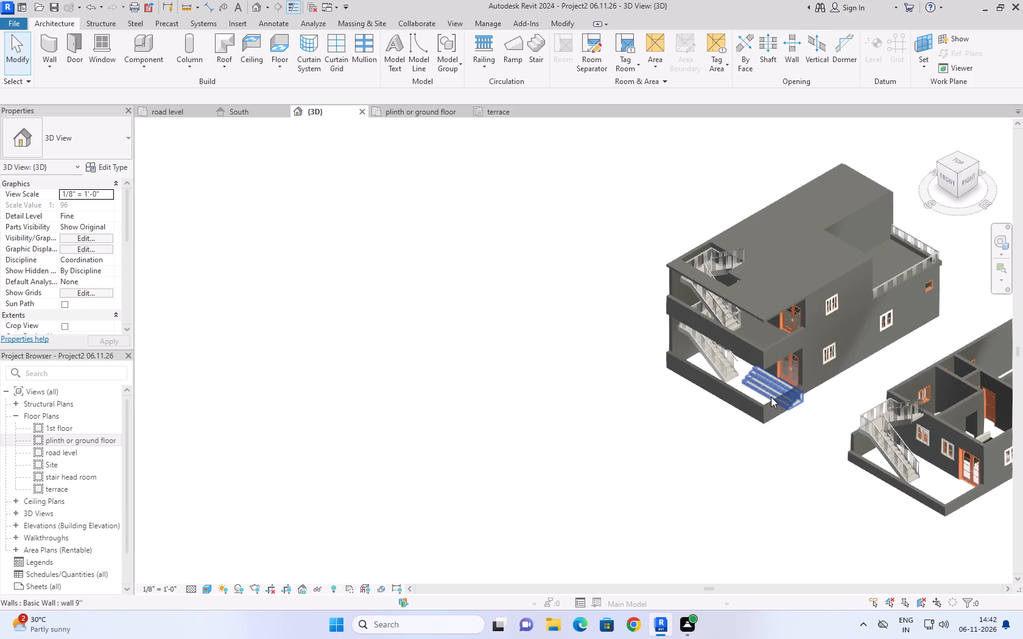
pyautogui.scroll(8, 819, 383)
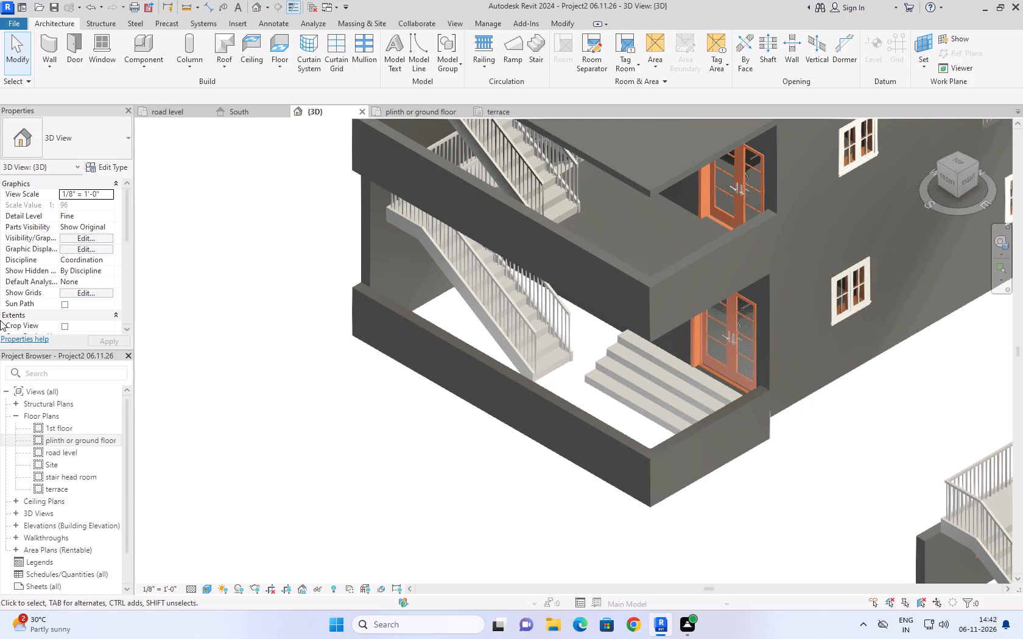
pyautogui.click(207, 330)
# Open the road level floor plan and save the project.
pyautogui.doubleClick(74, 449)
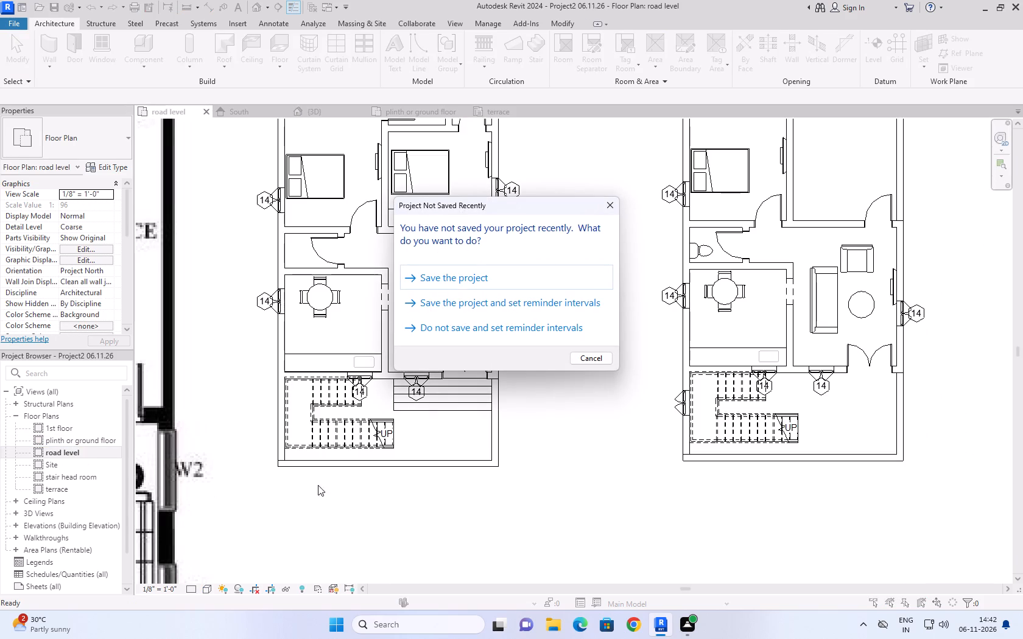
pyautogui.click(460, 282)
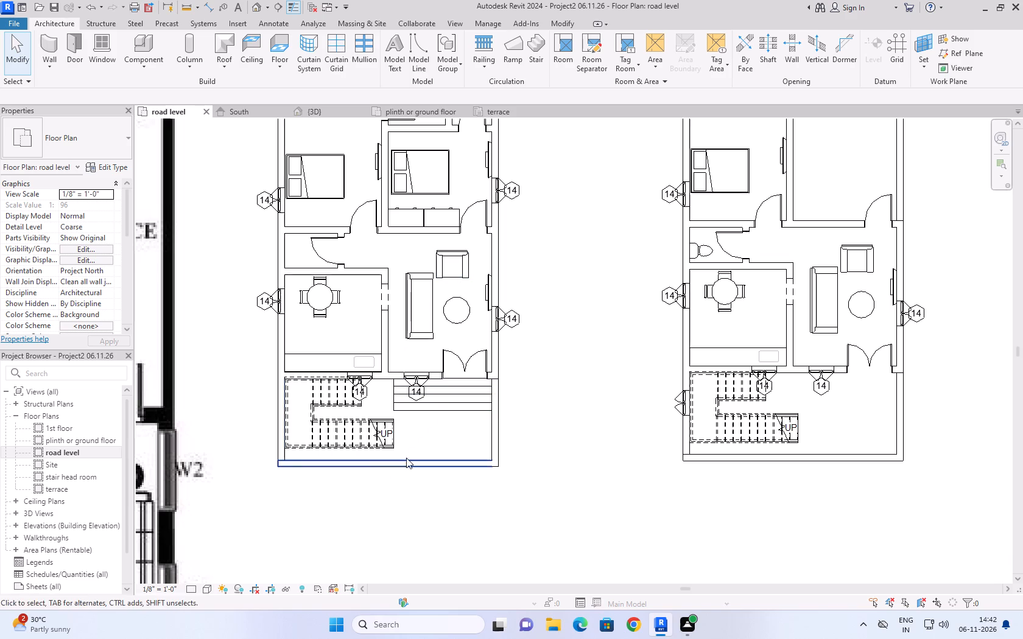
# Start a Generic - 12" floor at road level and draw a boundary line about 12'-4" along the house wall from the west wall to the entrance steps.
pyautogui.click(90, 22)
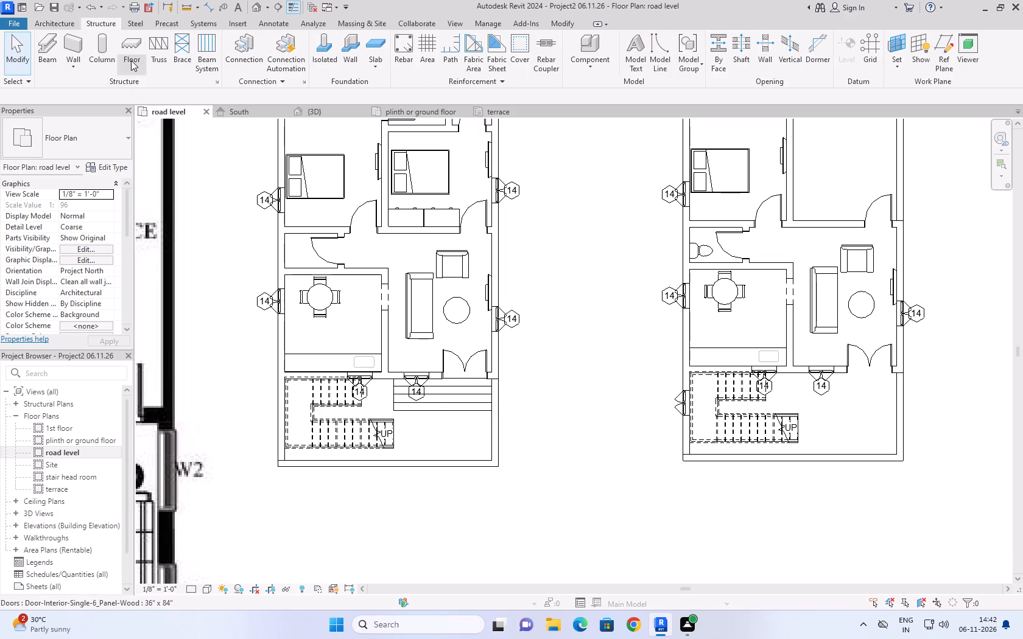
pyautogui.click(57, 27)
pyautogui.click(272, 66)
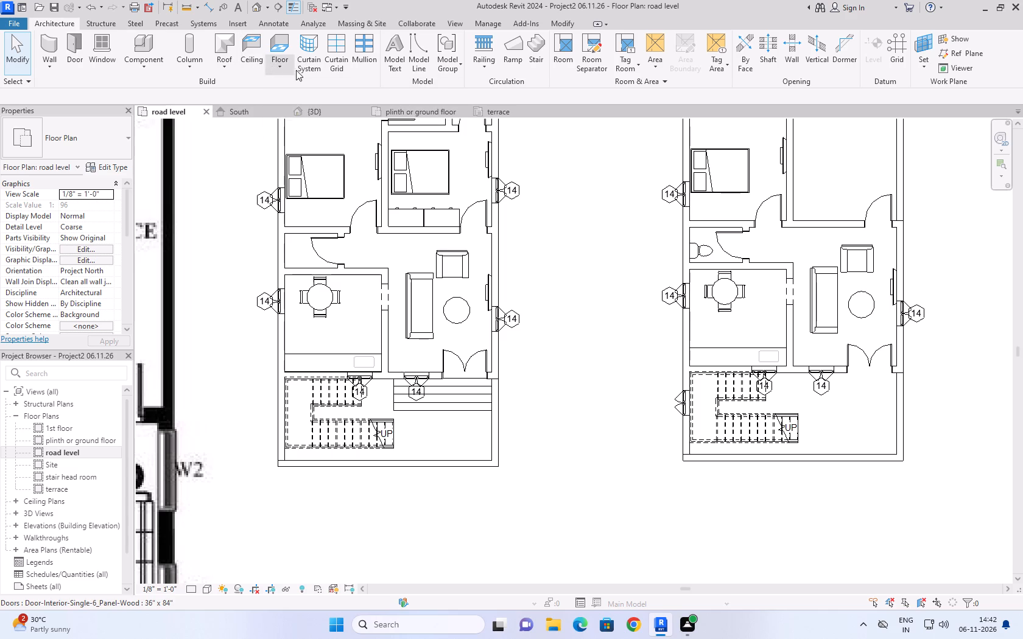
pyautogui.click(309, 79)
pyautogui.scroll(4, 501, 562)
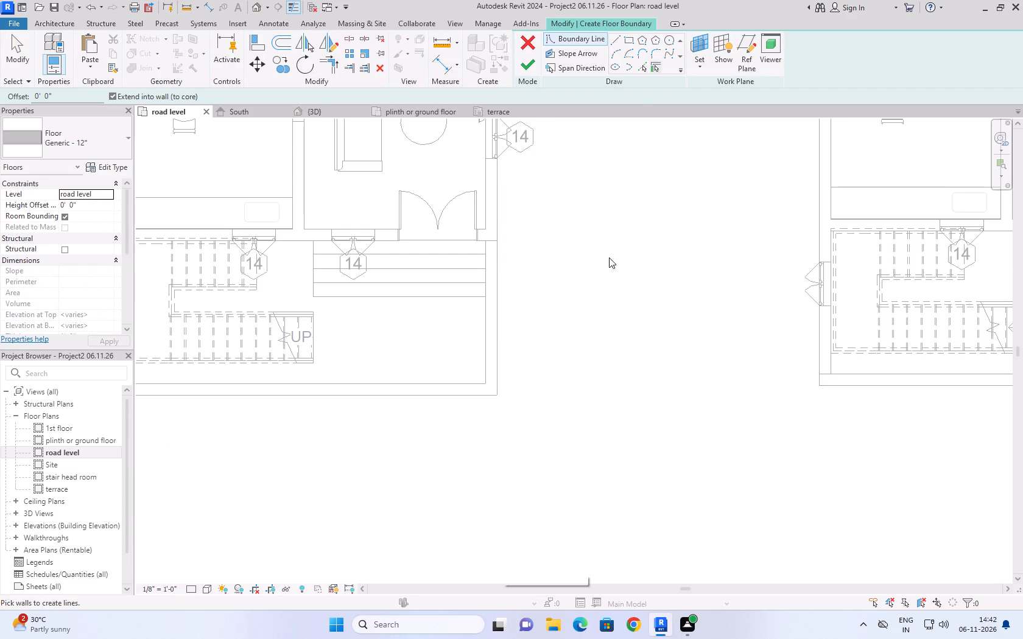
pyautogui.scroll(-3, 655, 150)
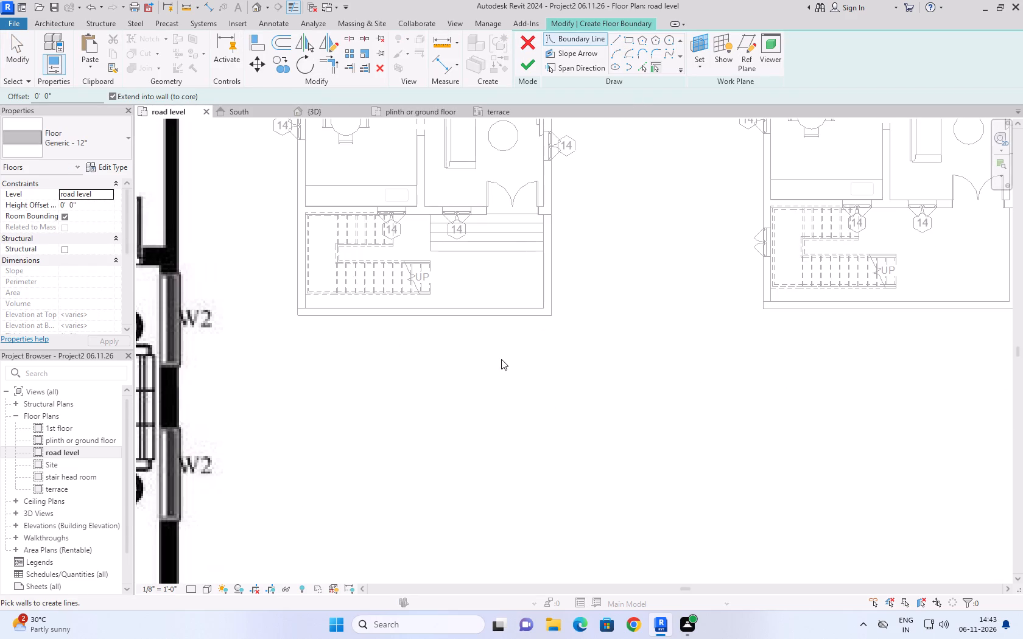
pyautogui.scroll(4, 273, 184)
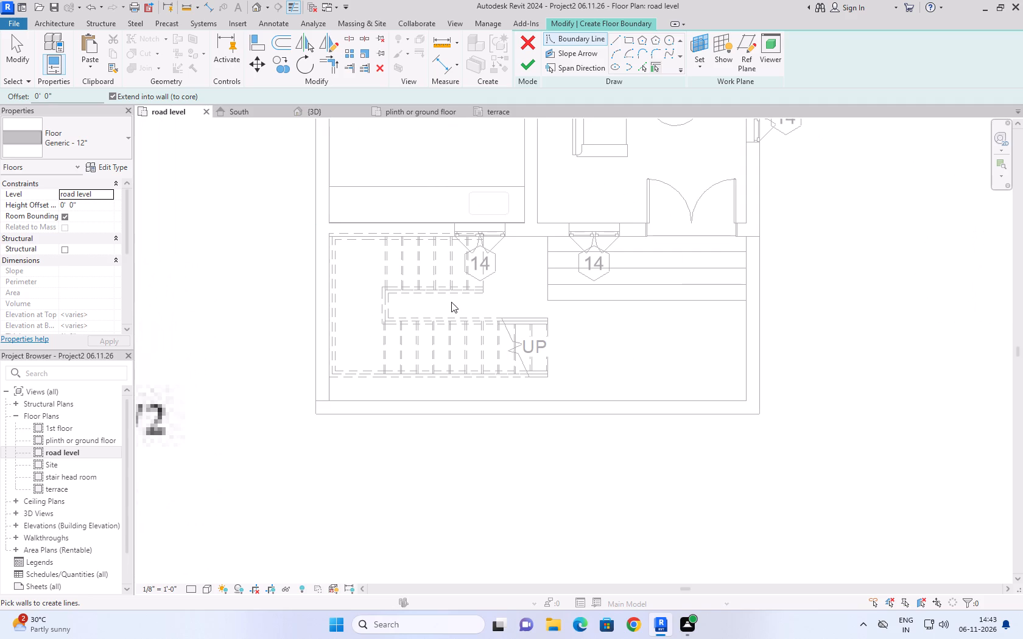
pyautogui.scroll(2, 517, 272)
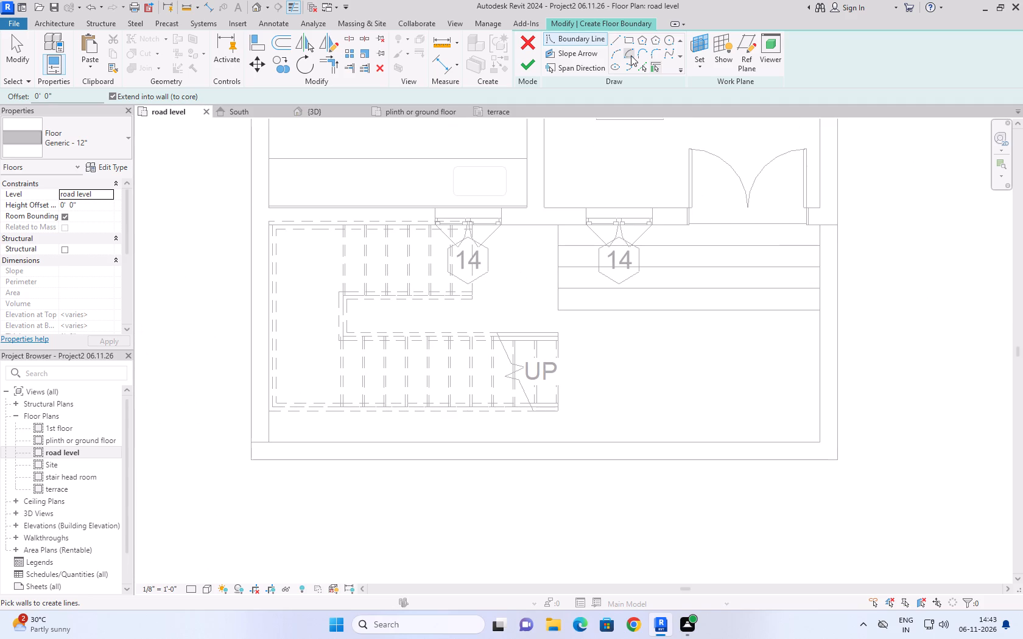
pyautogui.click(613, 36)
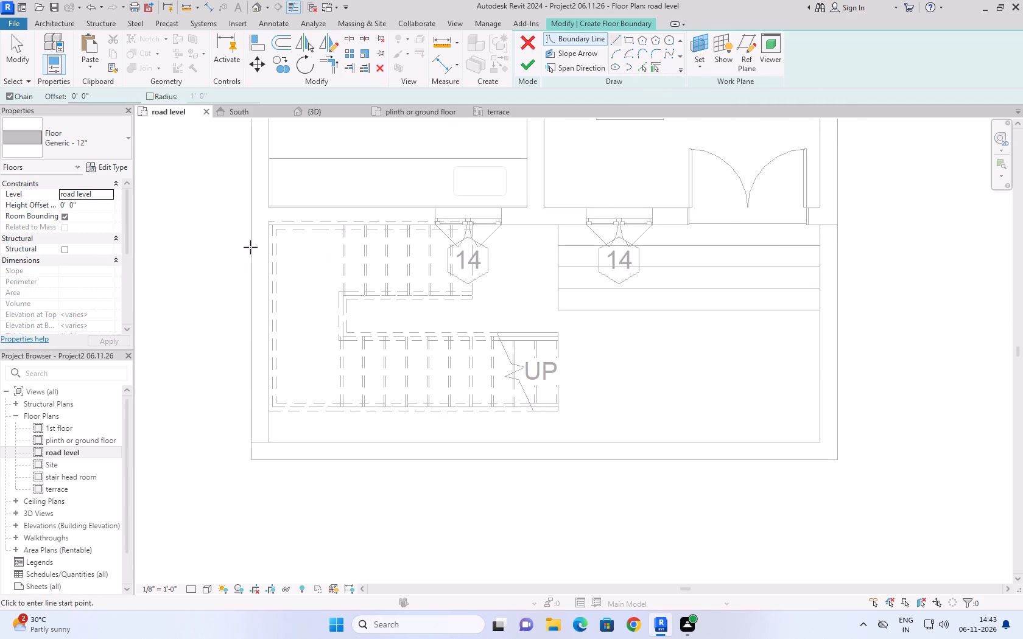
pyautogui.scroll(3, 267, 227)
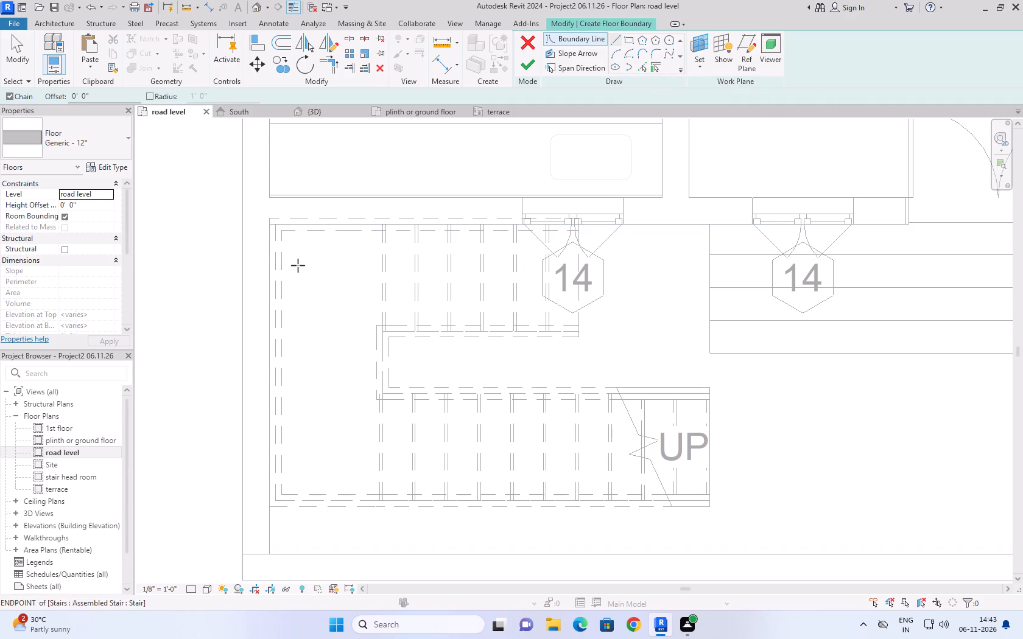
pyautogui.scroll(1, 425, 277)
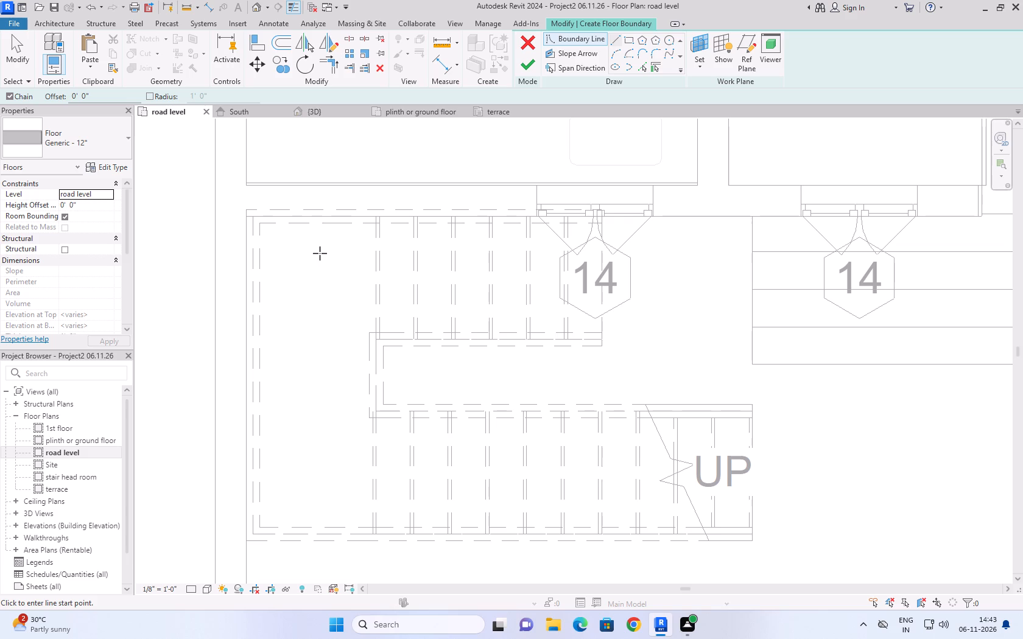
pyautogui.click(248, 220)
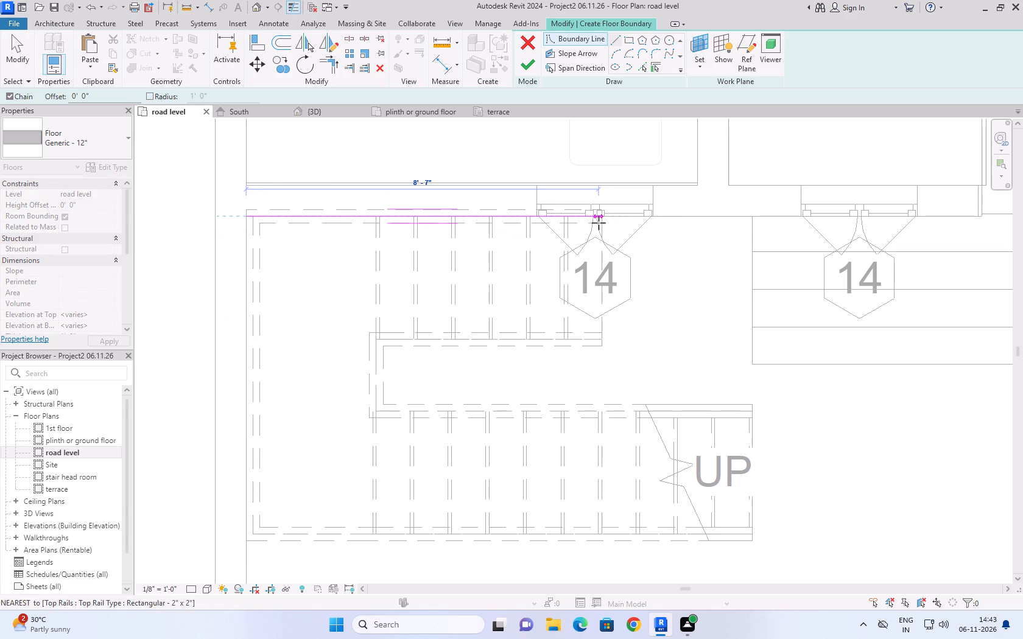
pyautogui.click(752, 217)
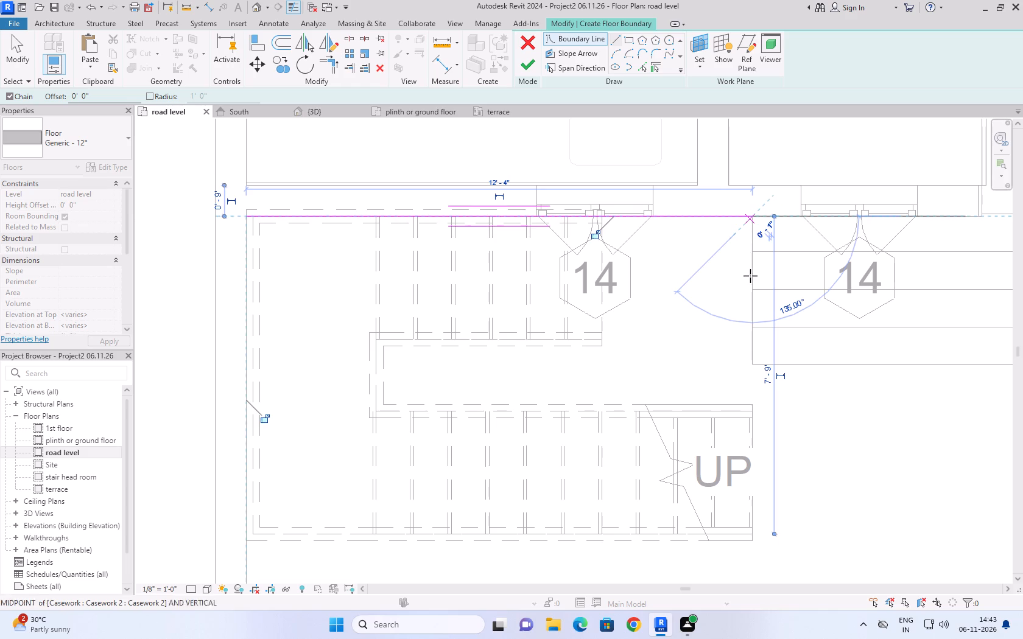
# Draw the remaining floor boundary around the entrance steps (about 3'-7" and 11'-11") and along the east, south and west walls' outer faces.
pyautogui.scroll(-4, 755, 364)
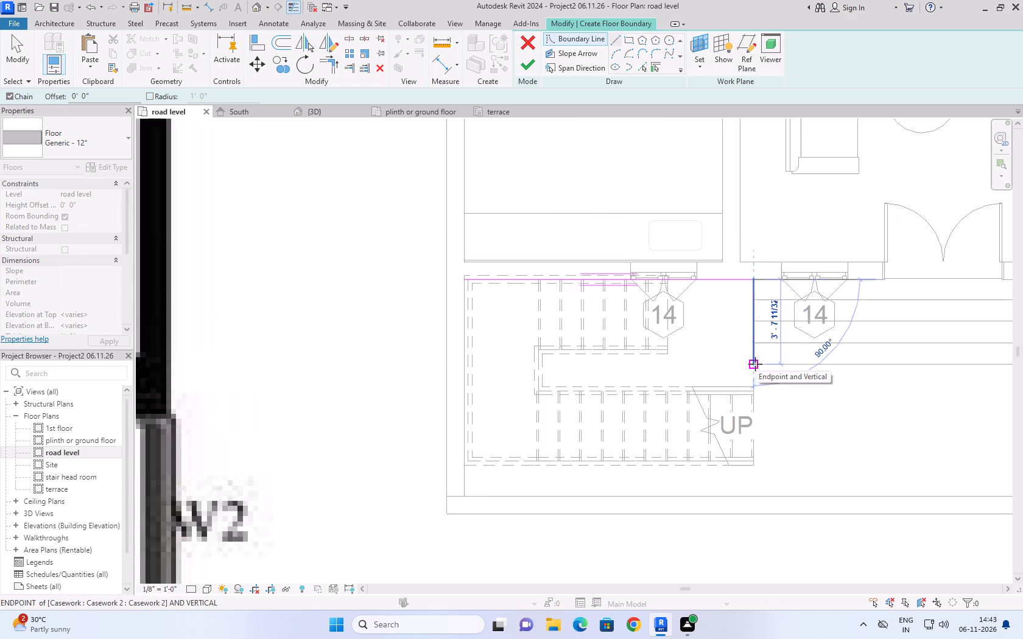
pyautogui.scroll(-4, 755, 364)
pyautogui.click(755, 364)
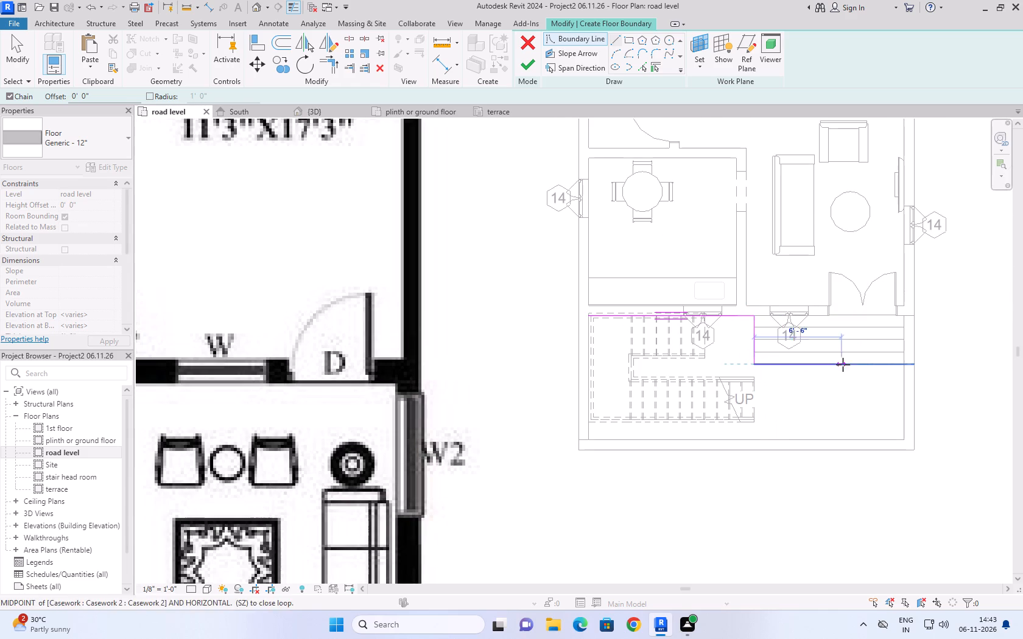
pyautogui.click(912, 363)
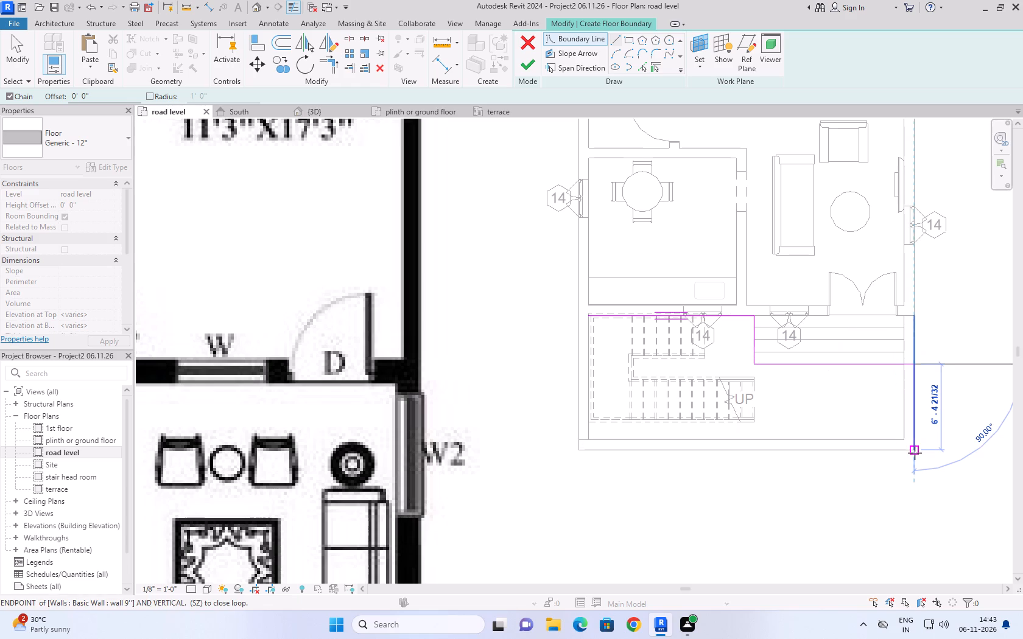
pyautogui.click(915, 450)
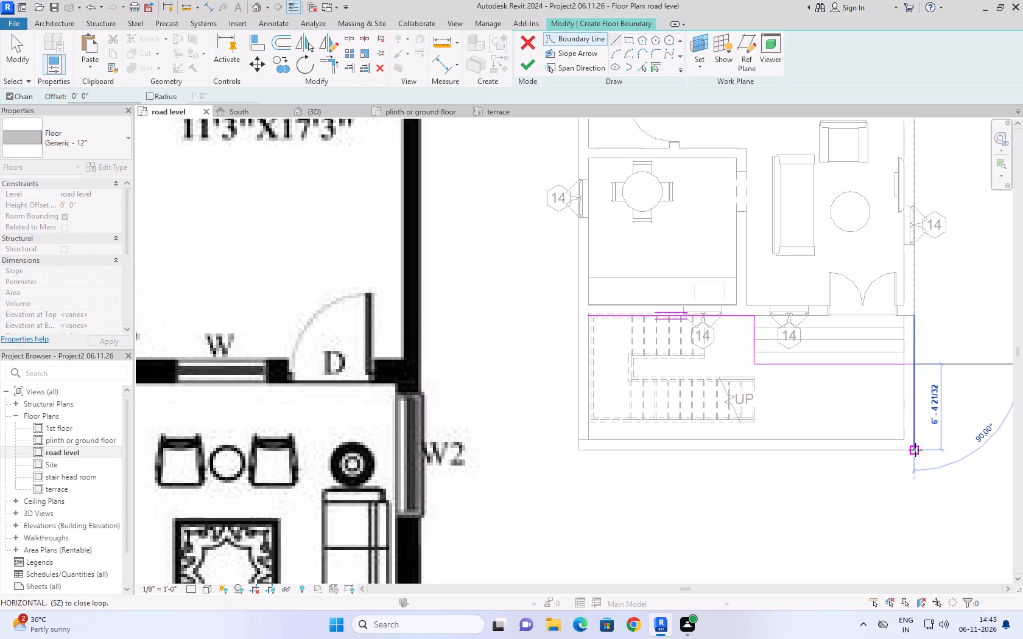
pyautogui.click(582, 450)
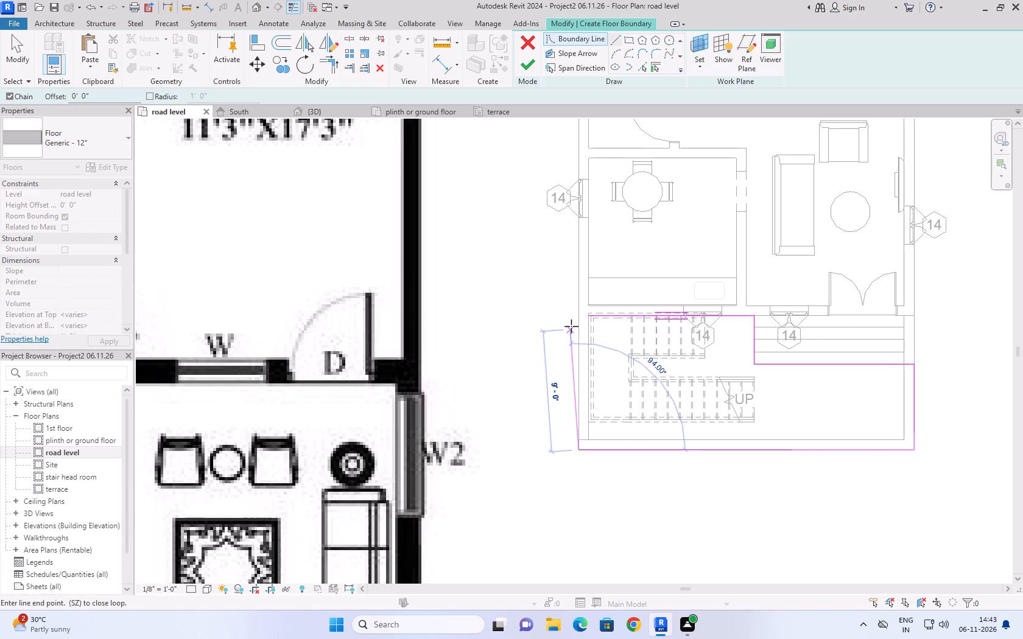
pyautogui.click(577, 315)
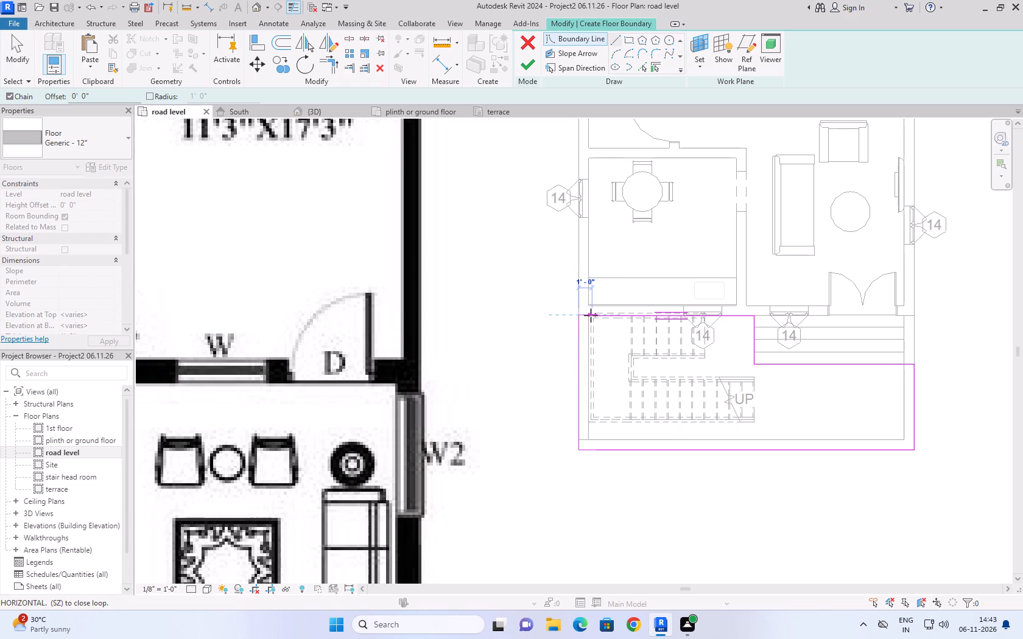
pyautogui.click(591, 315)
pyautogui.scroll(12, 594, 301)
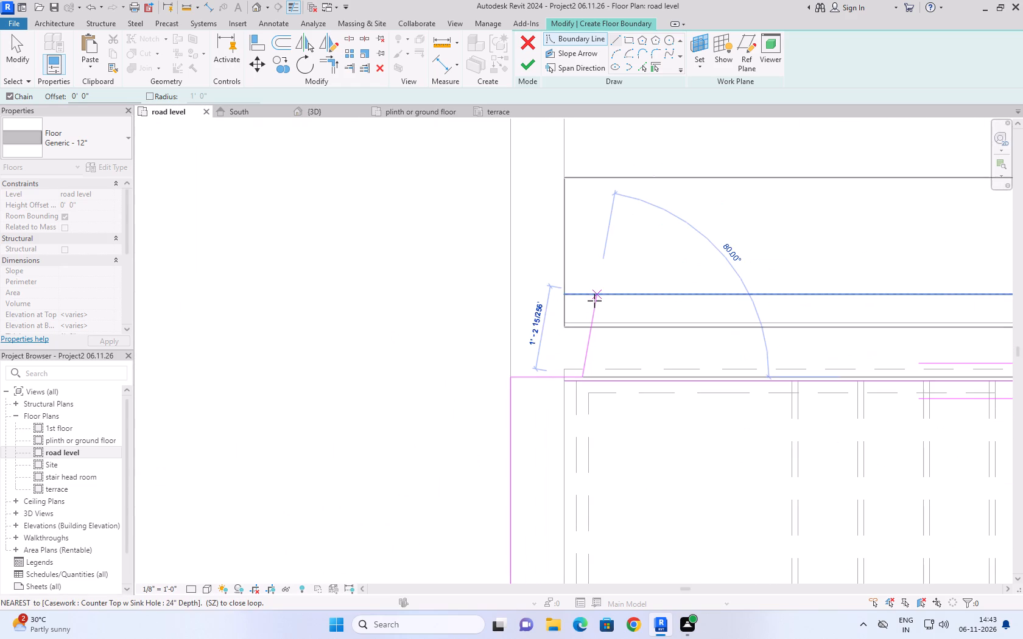
pyautogui.press('Escape')
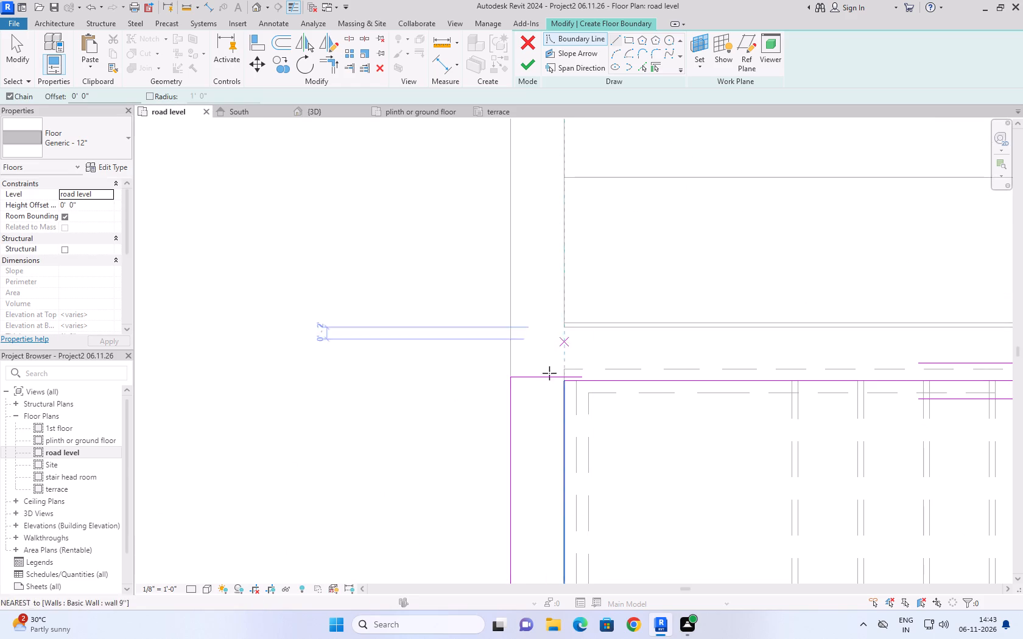
pyautogui.press('Escape')
# Replace the 1'-0" boundary stub near the staircase with a trimmed corner between the west and north boundary lines, and finish the floor.
pyautogui.click(540, 378)
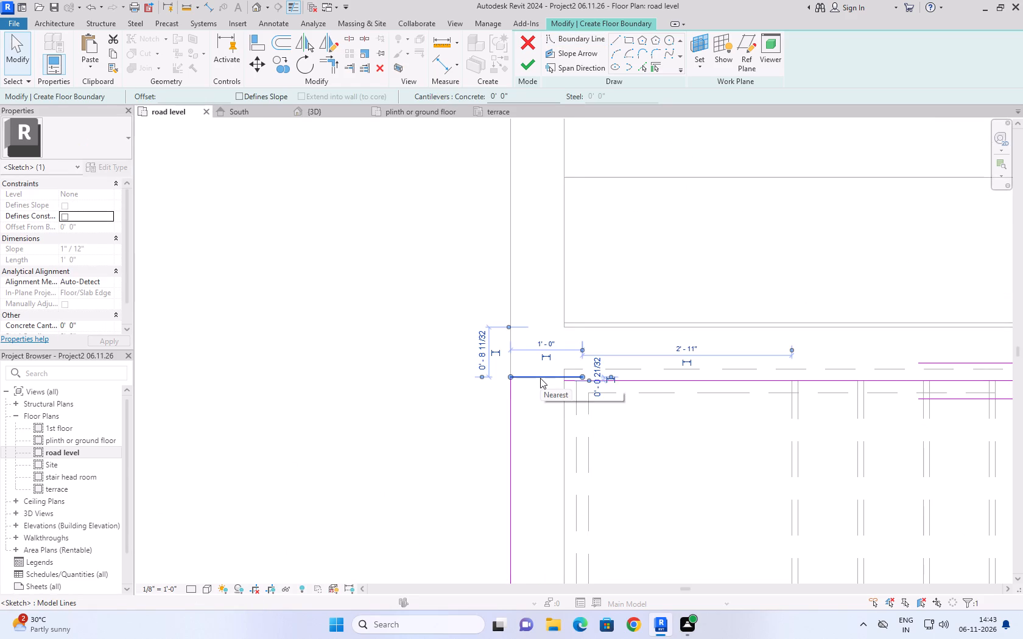
pyautogui.press('Delete')
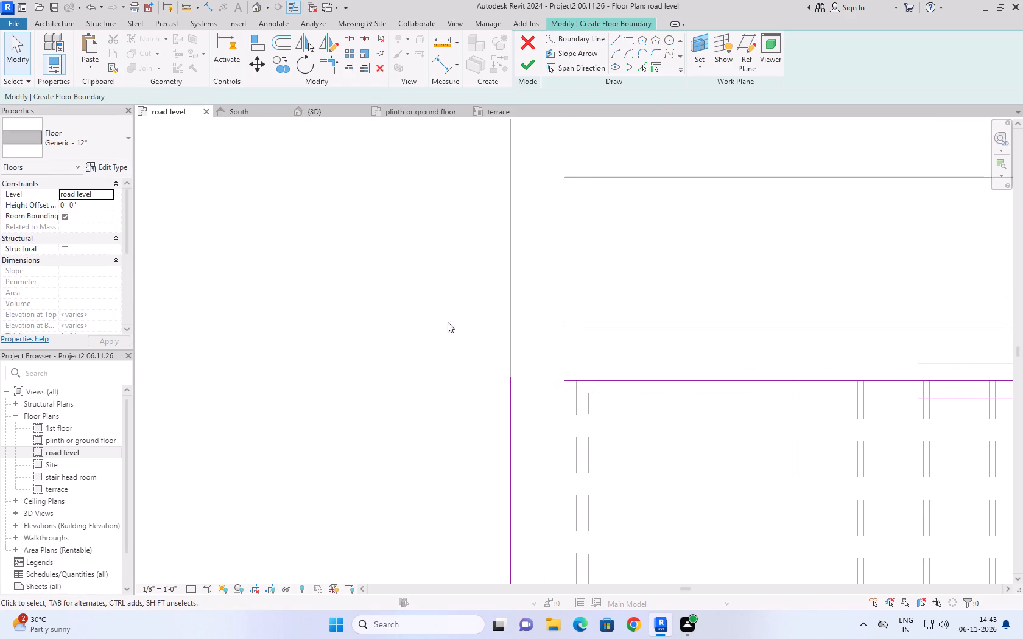
pyautogui.click(324, 66)
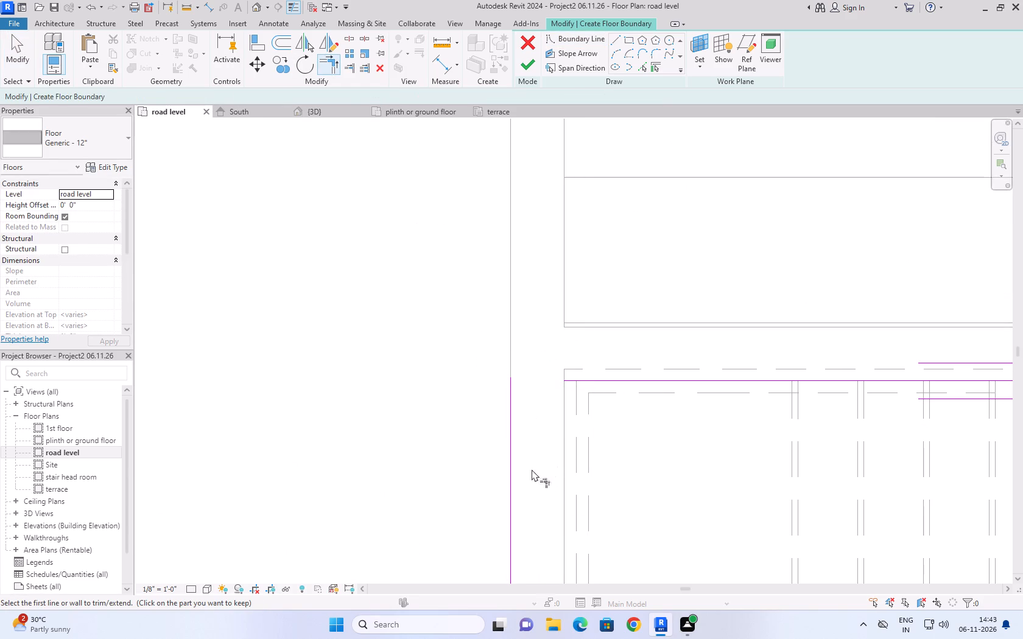
pyautogui.click(513, 459)
pyautogui.click(592, 379)
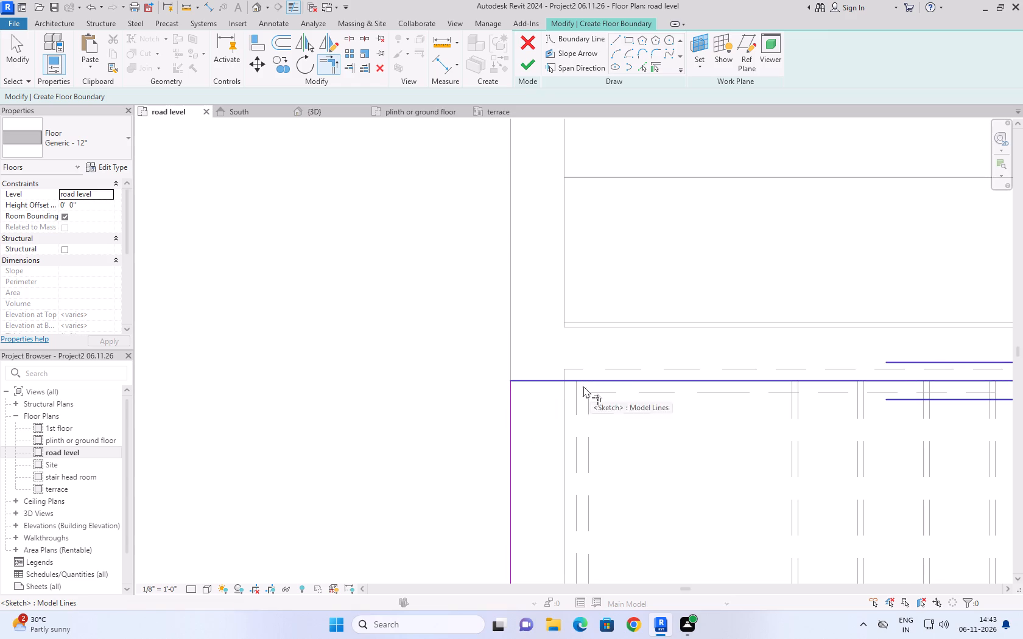
pyautogui.scroll(-8, 382, 352)
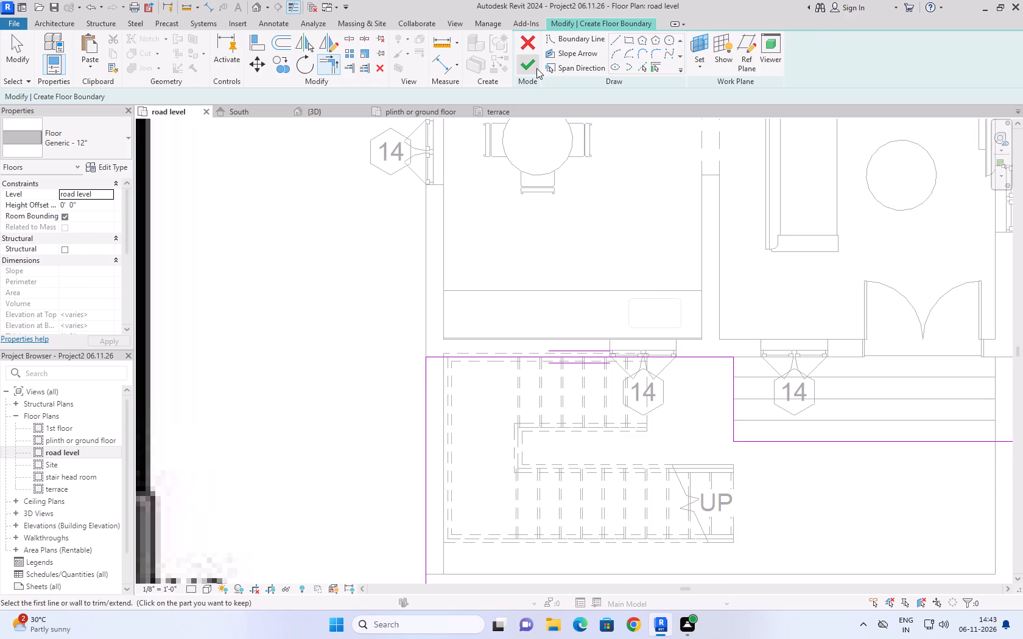
pyautogui.click(532, 68)
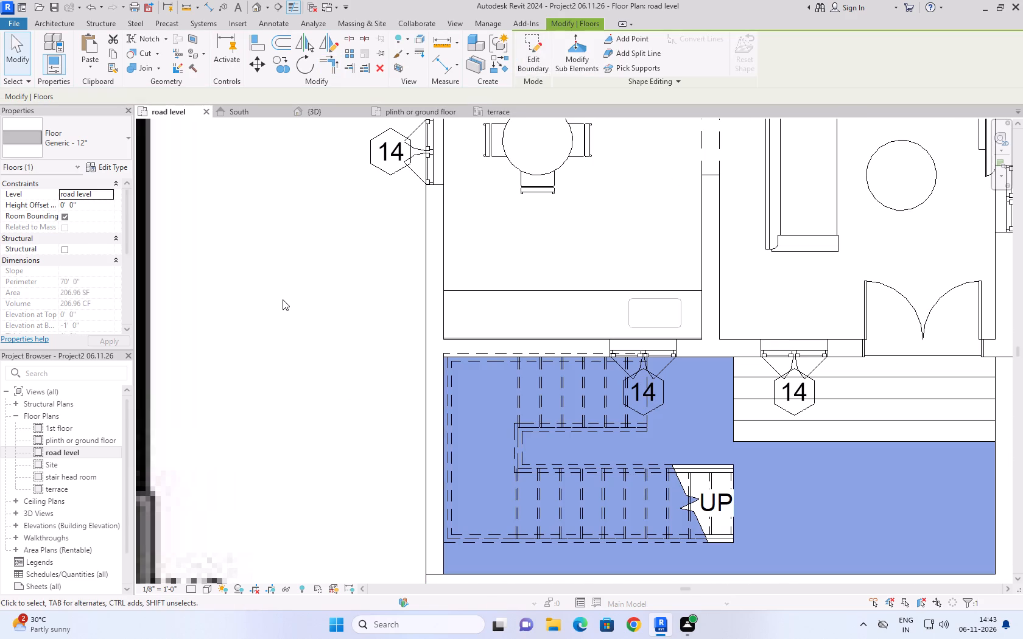
# Examine the new road-level floor in the 3D view around the staircase and entrance steps, and compare it with the floor plans.
pyautogui.click(318, 112)
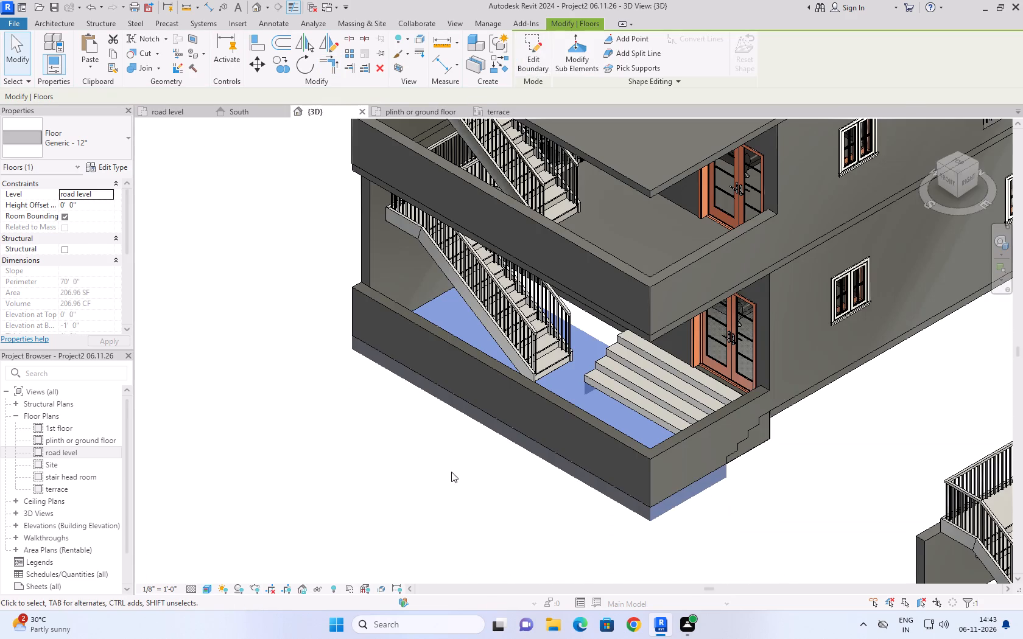
pyautogui.click(411, 458)
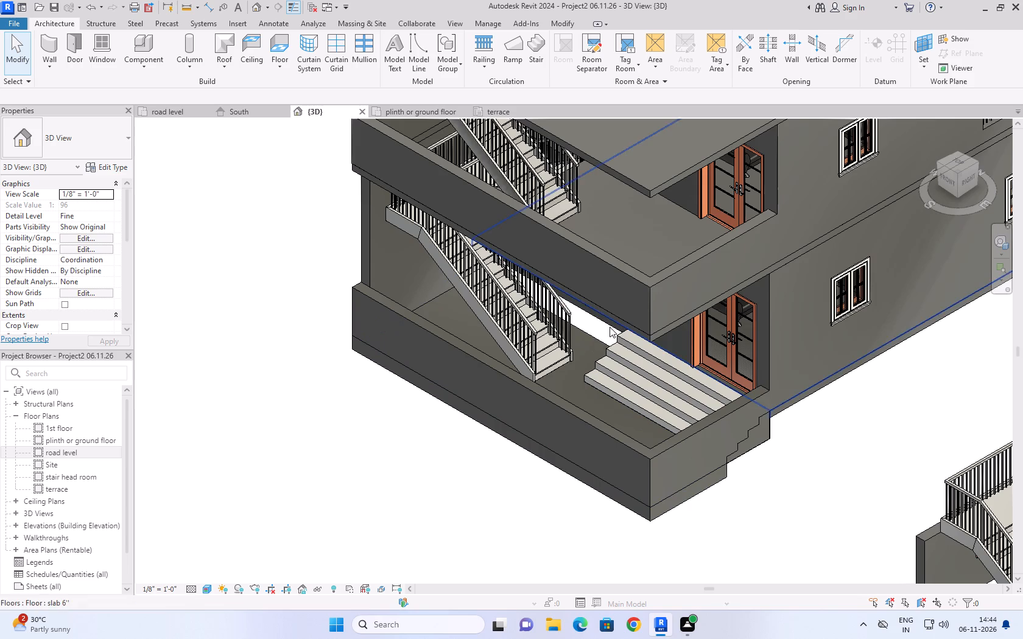
pyautogui.scroll(8, 617, 310)
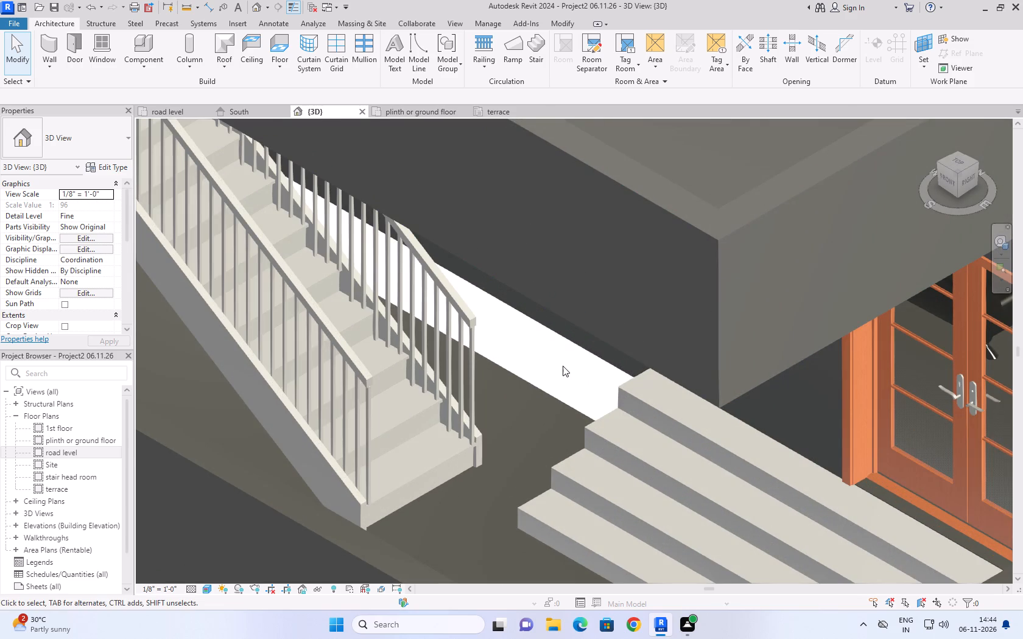
pyautogui.scroll(-8, 563, 366)
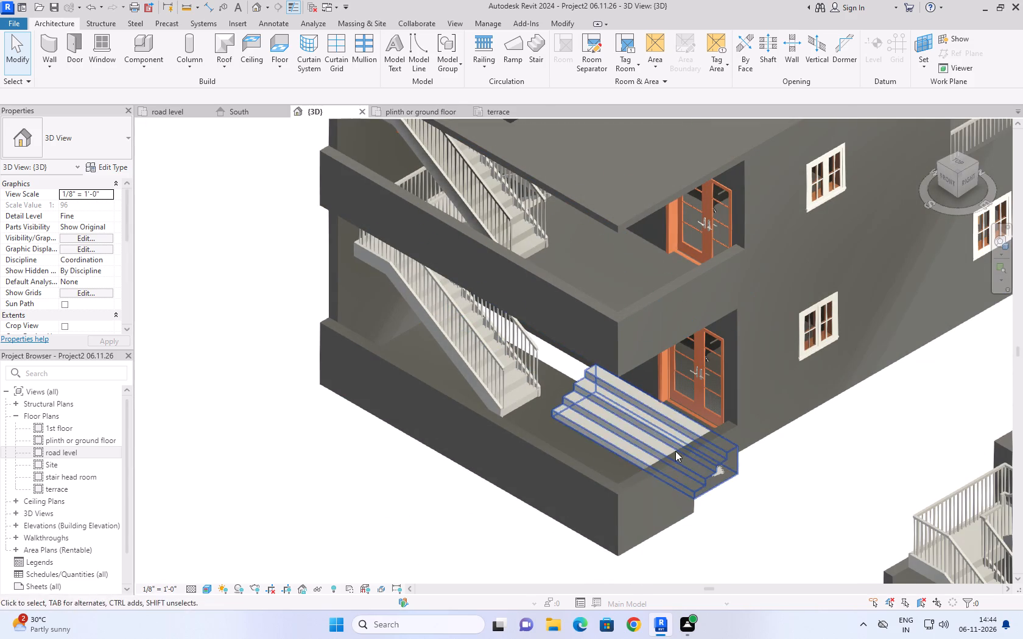
pyautogui.click(417, 110)
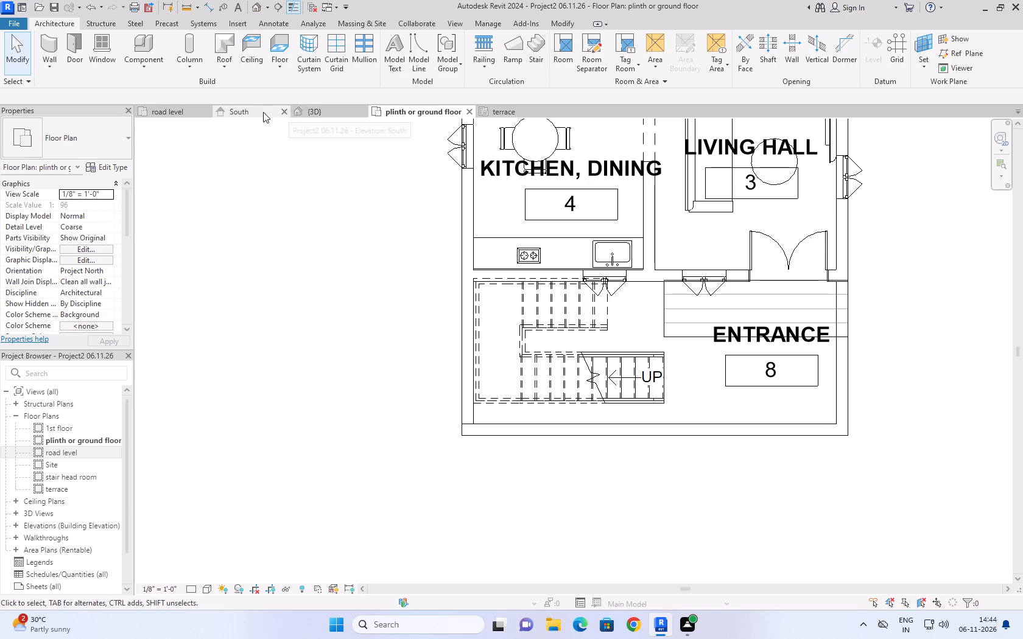
pyautogui.click(183, 107)
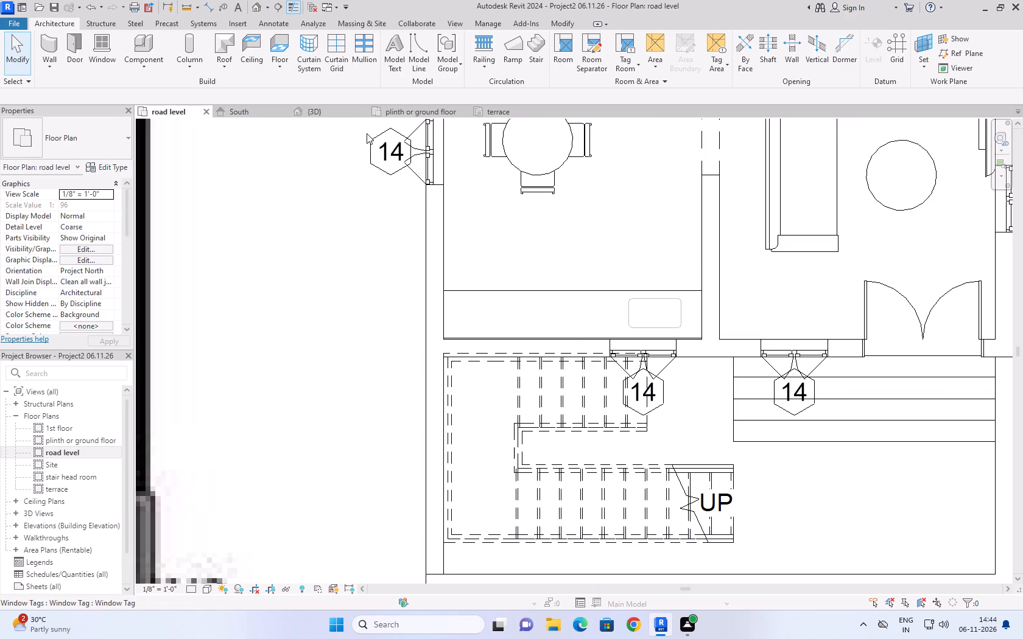
pyautogui.click(325, 111)
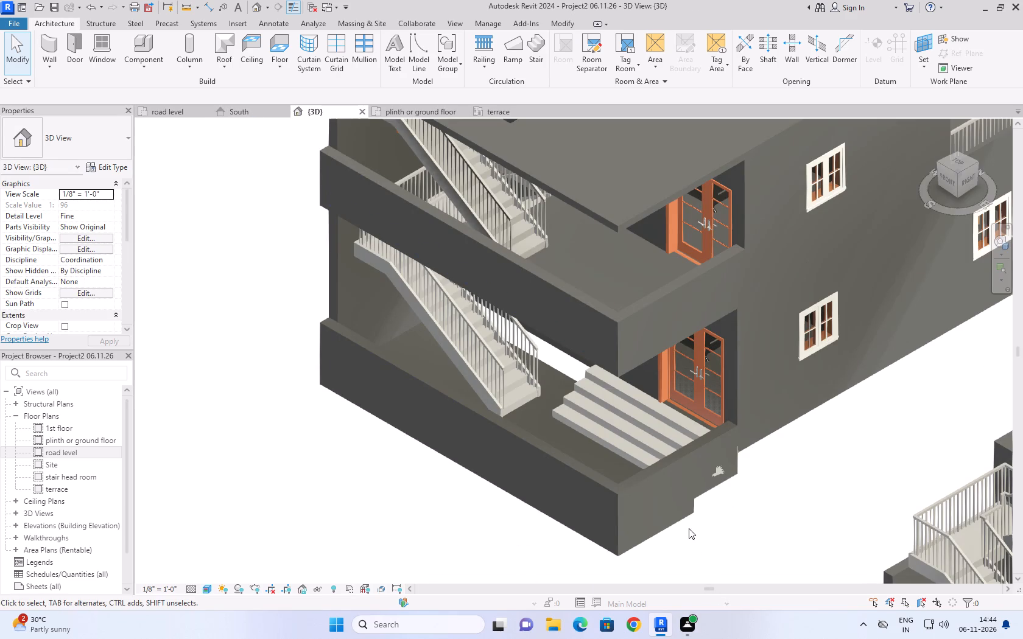
# Edit the road-level floor's boundary, moving its north line behind the staircase 9" north to the house wall's inner face.
pyautogui.click(687, 517)
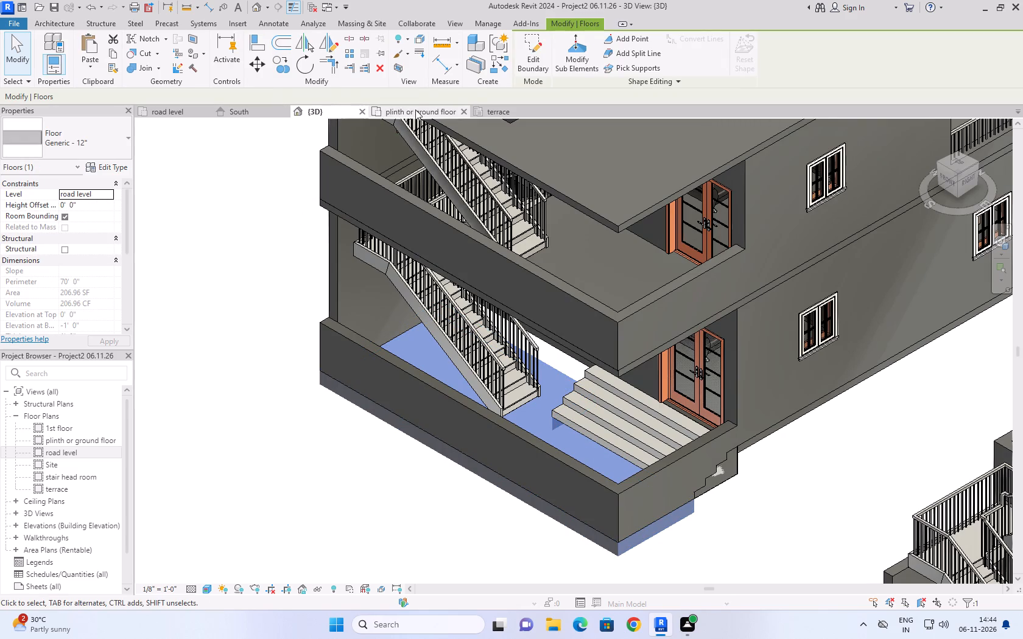
pyautogui.click(523, 57)
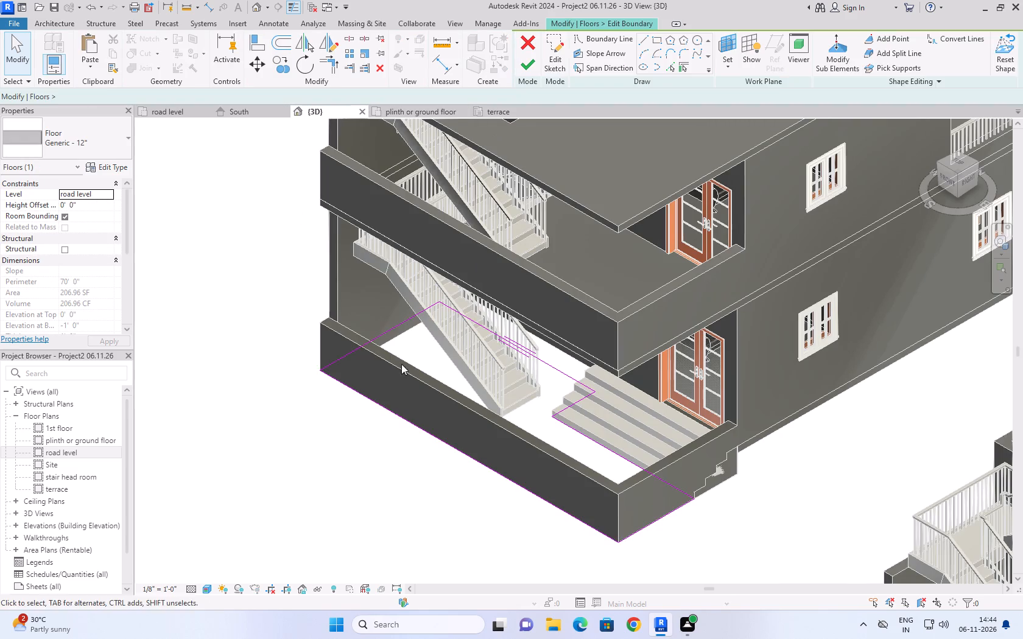
pyautogui.click(157, 106)
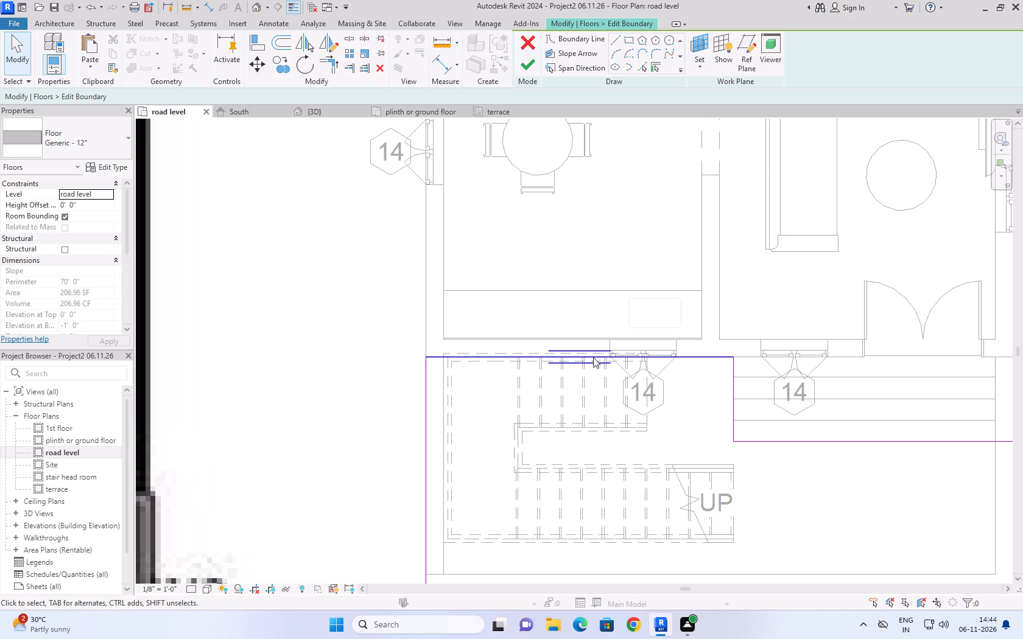
pyautogui.click(593, 357)
pyautogui.press('Up')
pyautogui.press('Up')
pyautogui.press('Up')
pyautogui.press('Up')
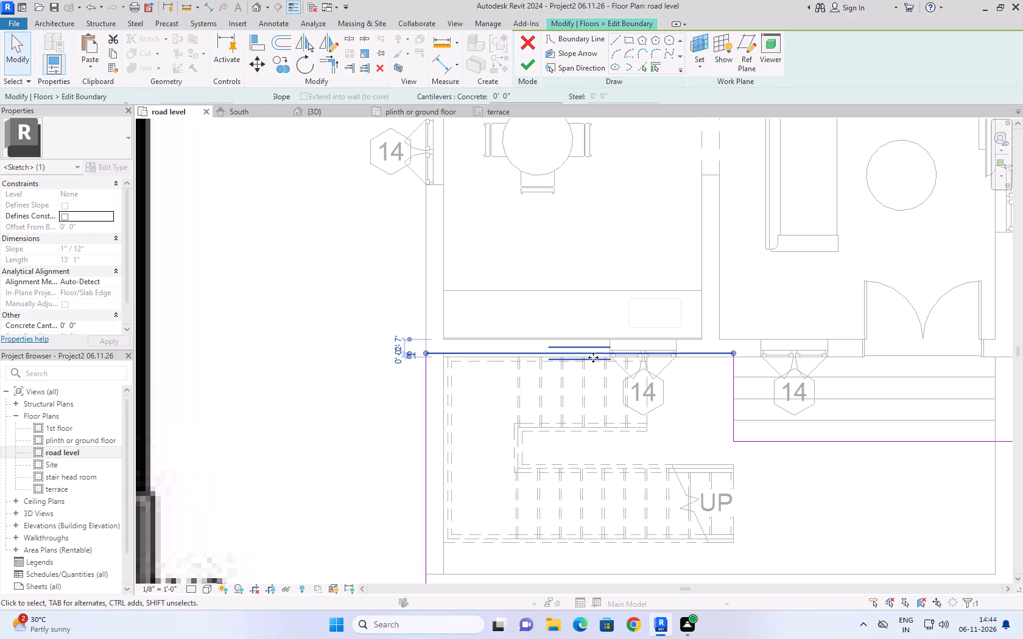
pyautogui.press('Up')
pyautogui.press('Up')
pyautogui.press('Up')
pyautogui.press('Up')
pyautogui.press('Up')
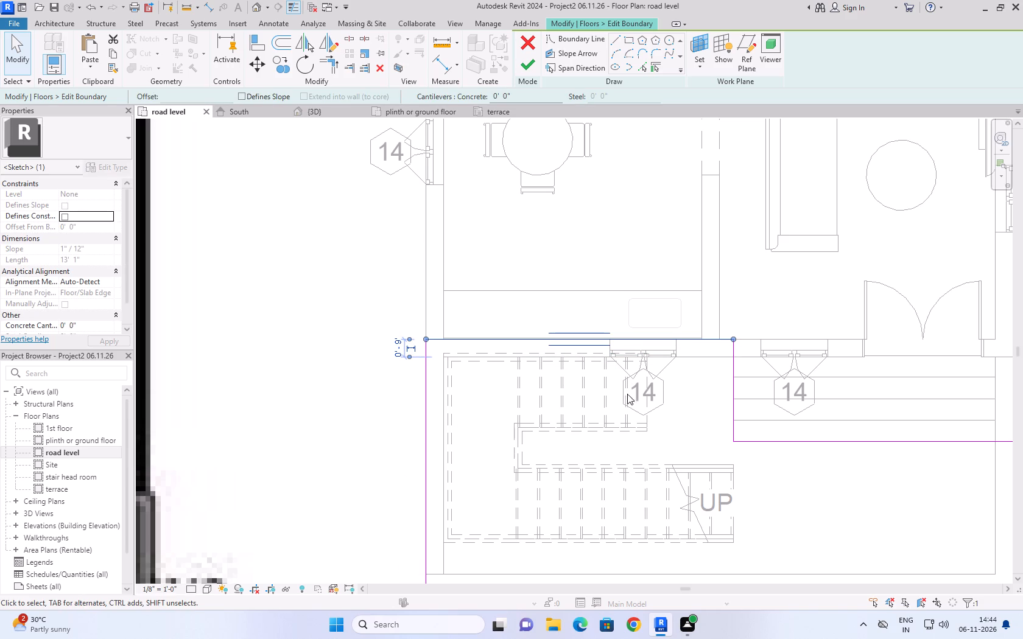
pyautogui.scroll(-4, 490, 403)
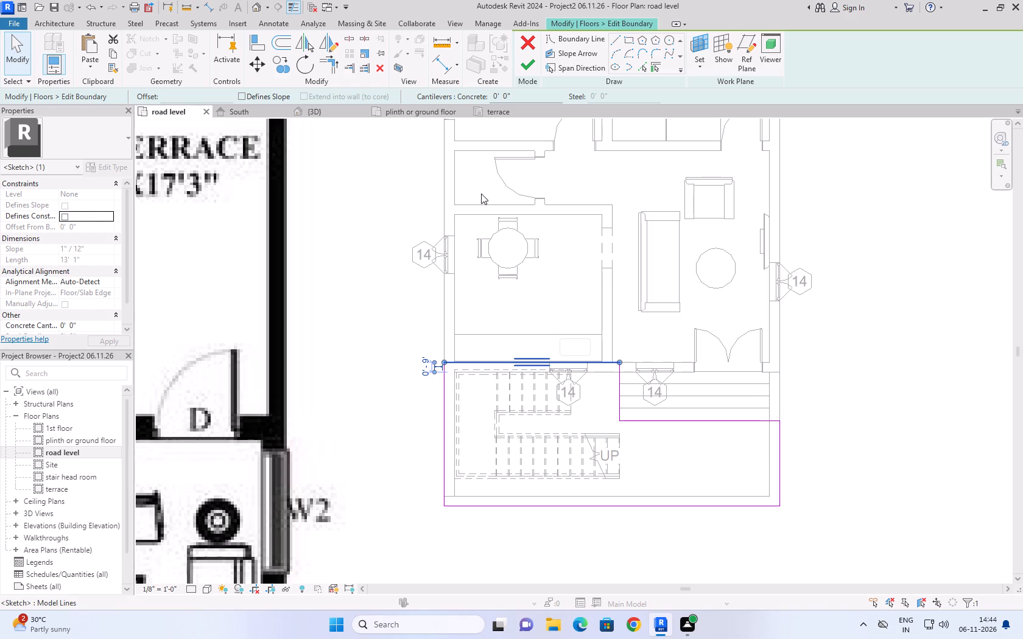
pyautogui.click(532, 61)
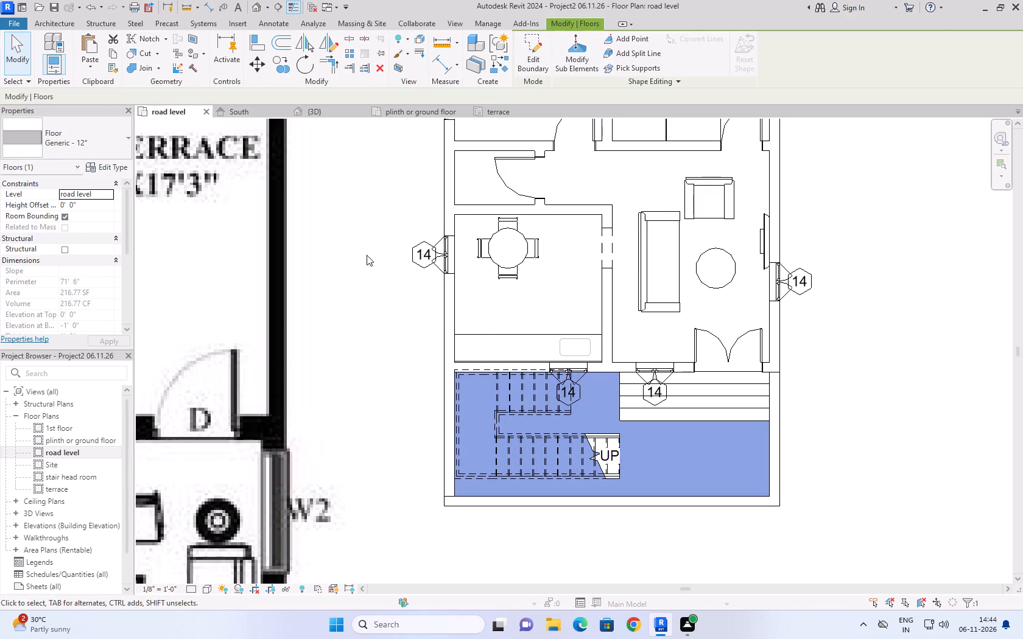
# Examine the road-level floor in the 3D view from above, below and the side, around the staircase and entrance steps.
pyautogui.click(334, 113)
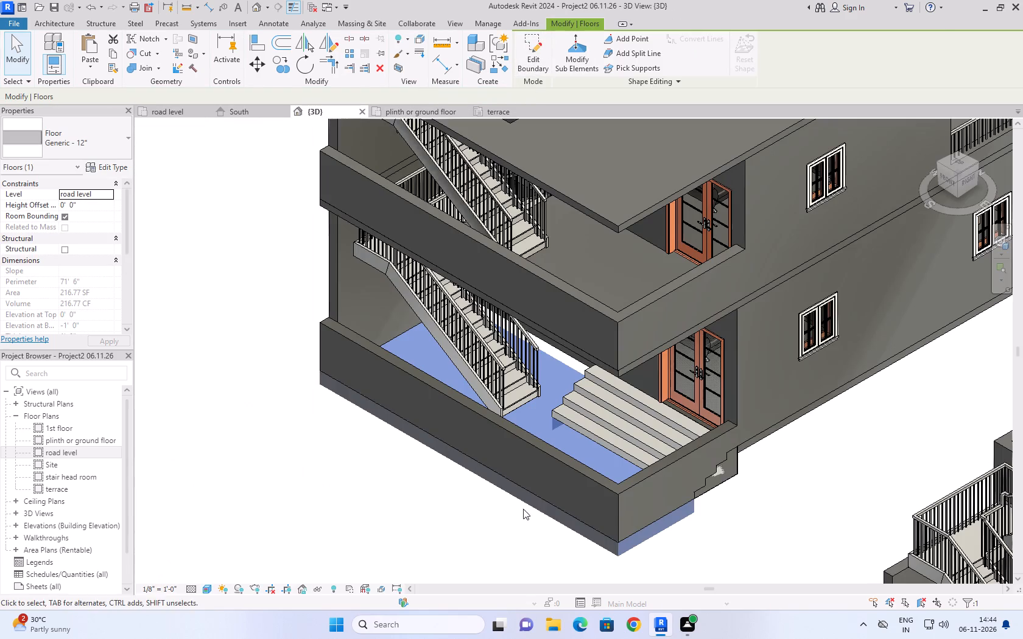
pyautogui.click(357, 484)
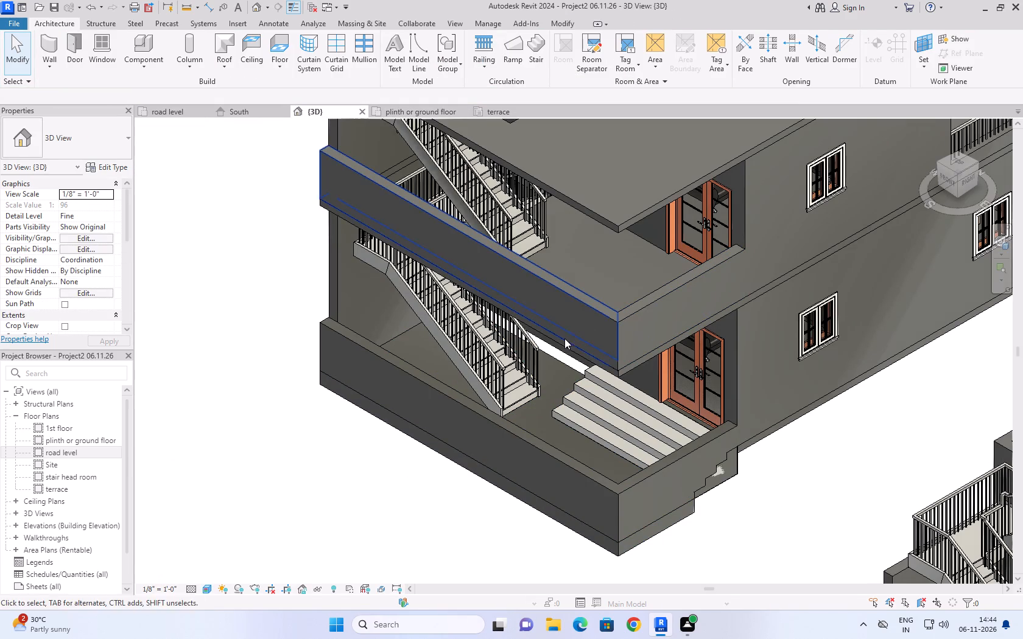
pyautogui.scroll(11, 562, 357)
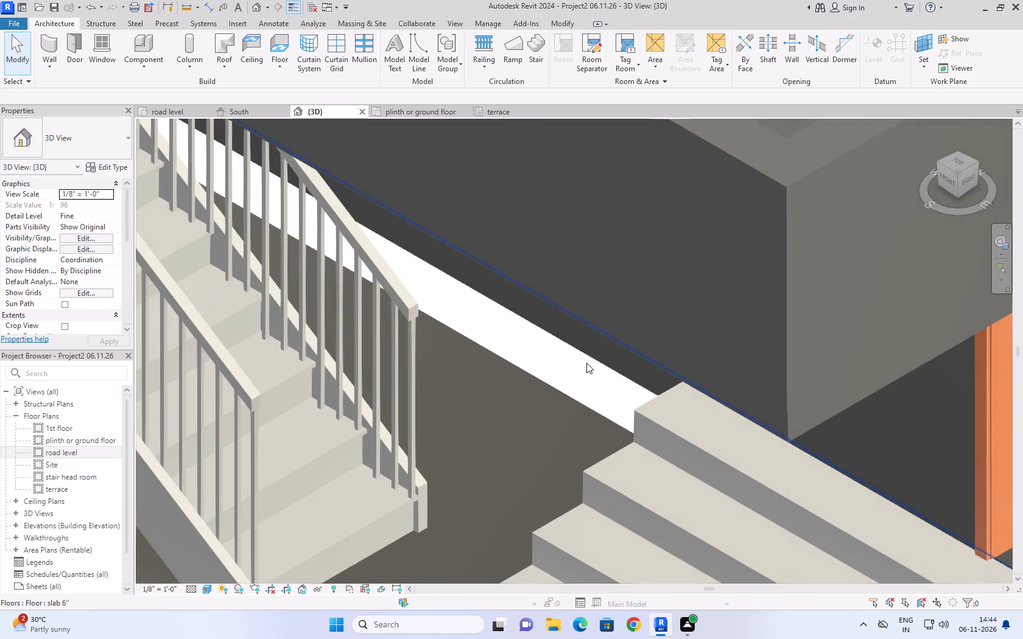
pyautogui.moveTo(597, 281); pyautogui.dragTo(449, 304, button='middle')
pyautogui.scroll(1, 597, 281)
pyautogui.scroll(-8, 449, 304)
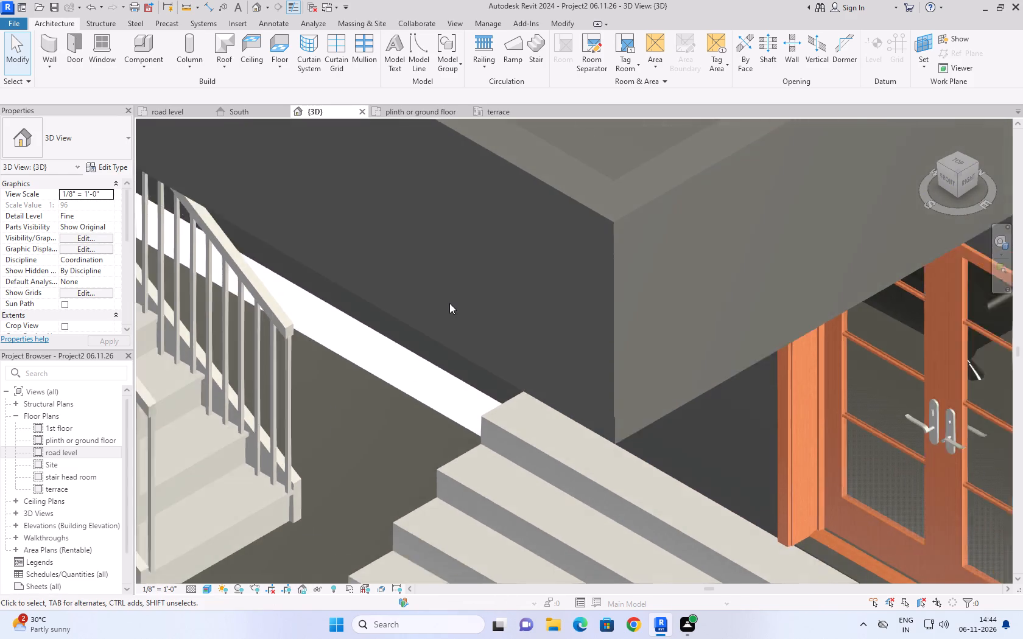
pyautogui.scroll(-9, 449, 303)
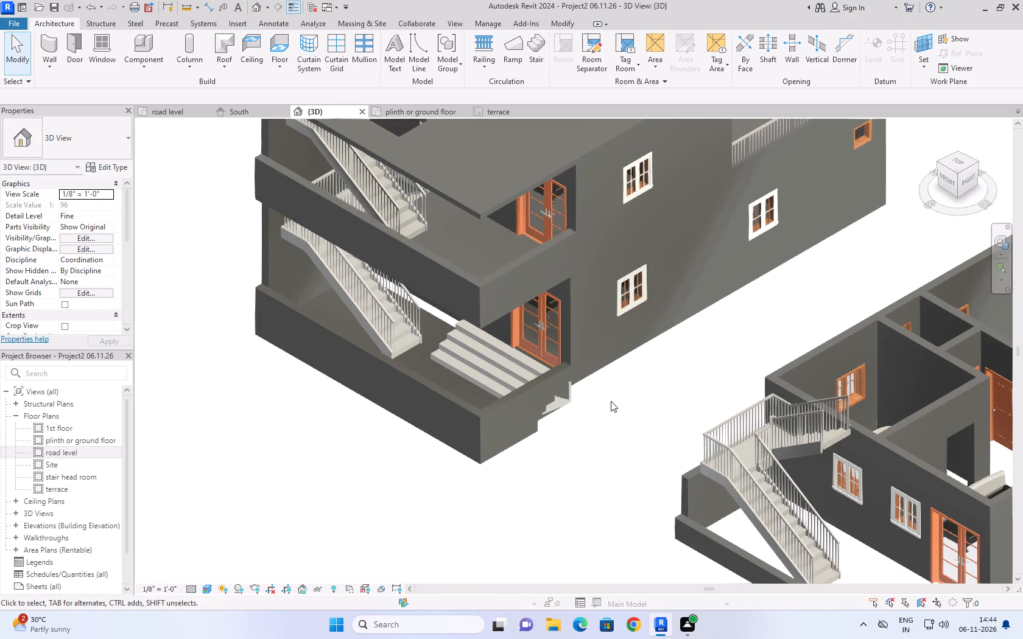
pyautogui.keyDown('shift'); pyautogui.moveTo(721, 449); pyautogui.dragTo(609, 413, button='middle'); pyautogui.keyUp('shift')
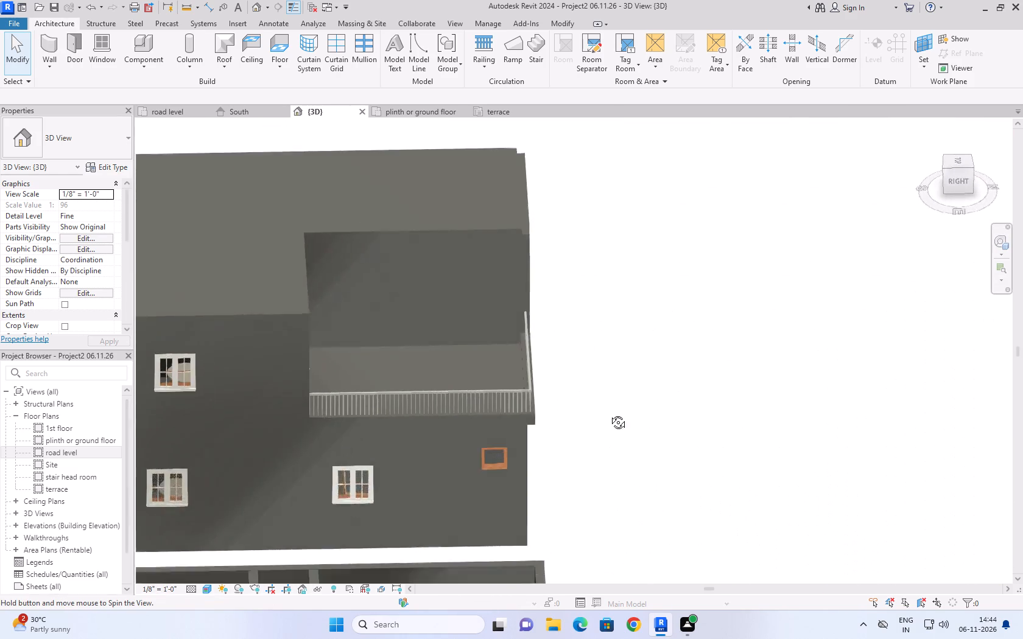
pyautogui.keyDown('shift'); pyautogui.moveTo(609, 413); pyautogui.dragTo(694, 265, button='middle'); pyautogui.keyUp('shift')
pyautogui.scroll(1, 386, 304)
pyautogui.moveTo(386, 304); pyautogui.dragTo(428, 219, button='middle')
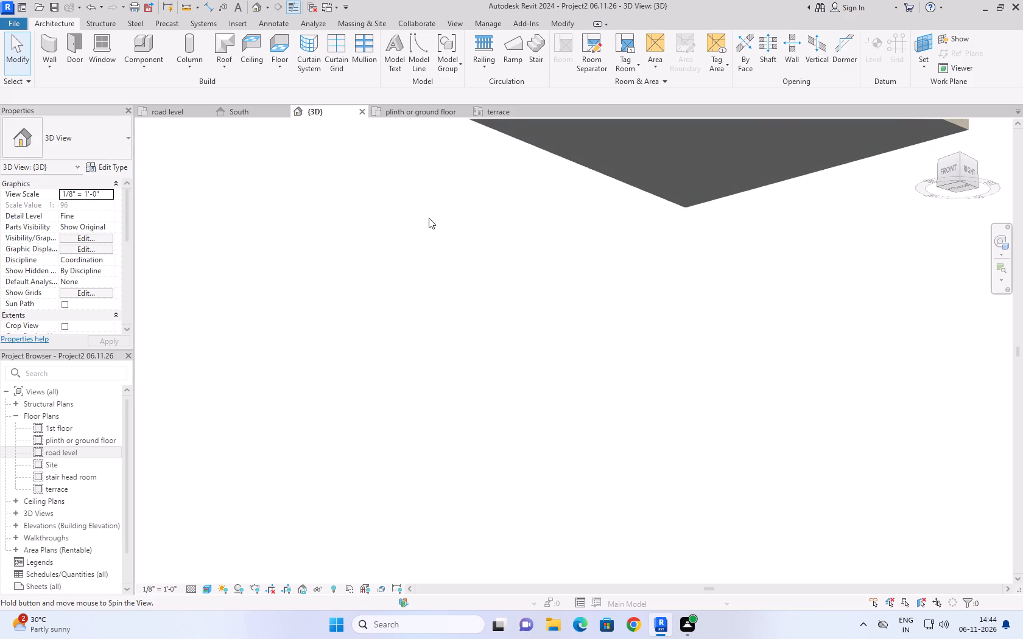
pyautogui.moveTo(432, 212); pyautogui.dragTo(333, 475, button='middle')
pyautogui.keyDown('shift'); pyautogui.moveTo(353, 439); pyautogui.dragTo(406, 298, button='middle'); pyautogui.keyUp('shift')
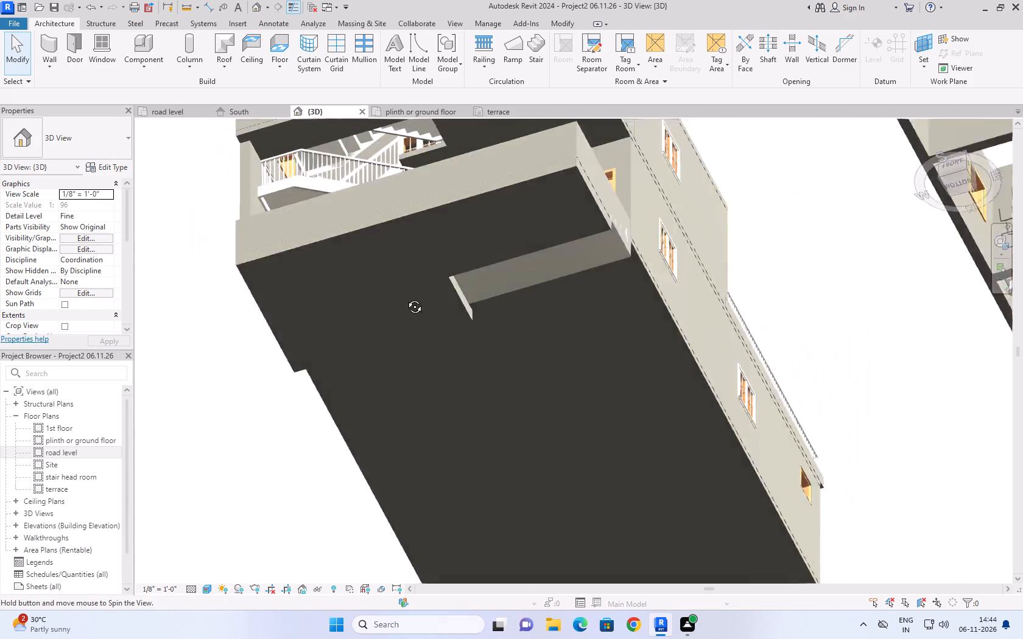
pyautogui.keyDown('shift'); pyautogui.moveTo(406, 298); pyautogui.dragTo(552, 483, button='middle'); pyautogui.keyUp('shift')
pyautogui.keyDown('shift'); pyautogui.scroll(1, 536, 477); pyautogui.keyUp('shift')
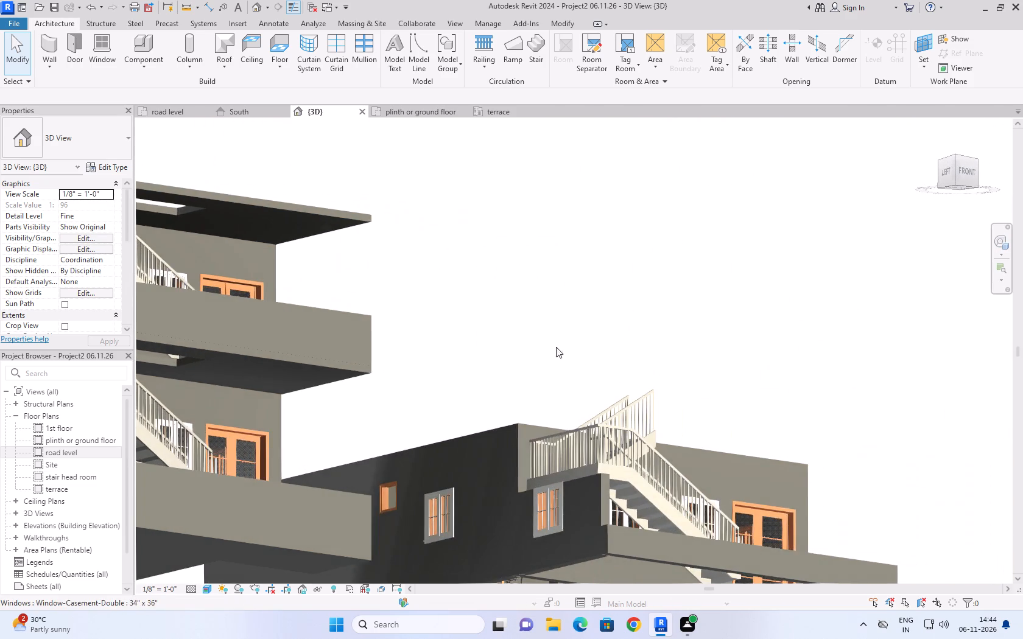
pyautogui.scroll(-9, 558, 345)
pyautogui.keyDown('shift'); pyautogui.moveTo(380, 464); pyautogui.dragTo(536, 483, button='middle'); pyautogui.keyUp('shift')
pyautogui.moveTo(157, 385); pyautogui.dragTo(325, 463, button='middle')
pyautogui.scroll(7, 395, 441)
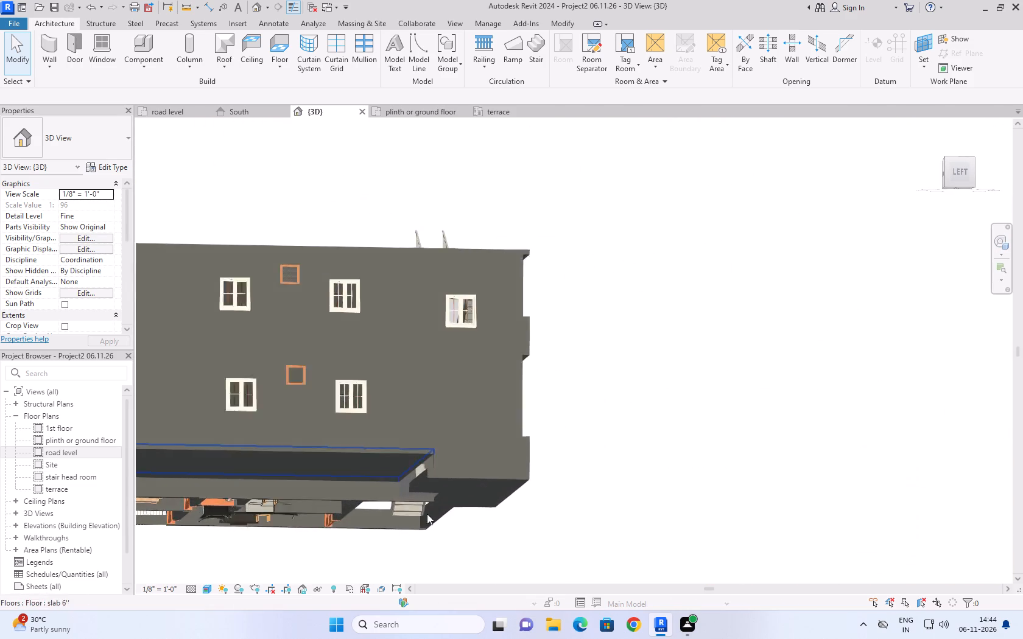
pyautogui.scroll(6, 427, 514)
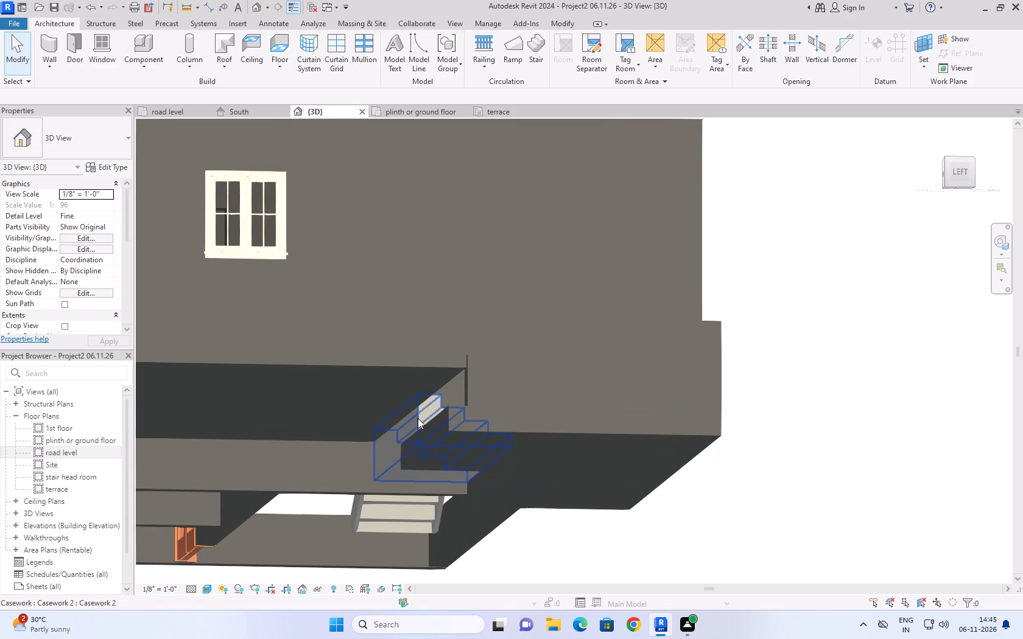
pyautogui.click(419, 418)
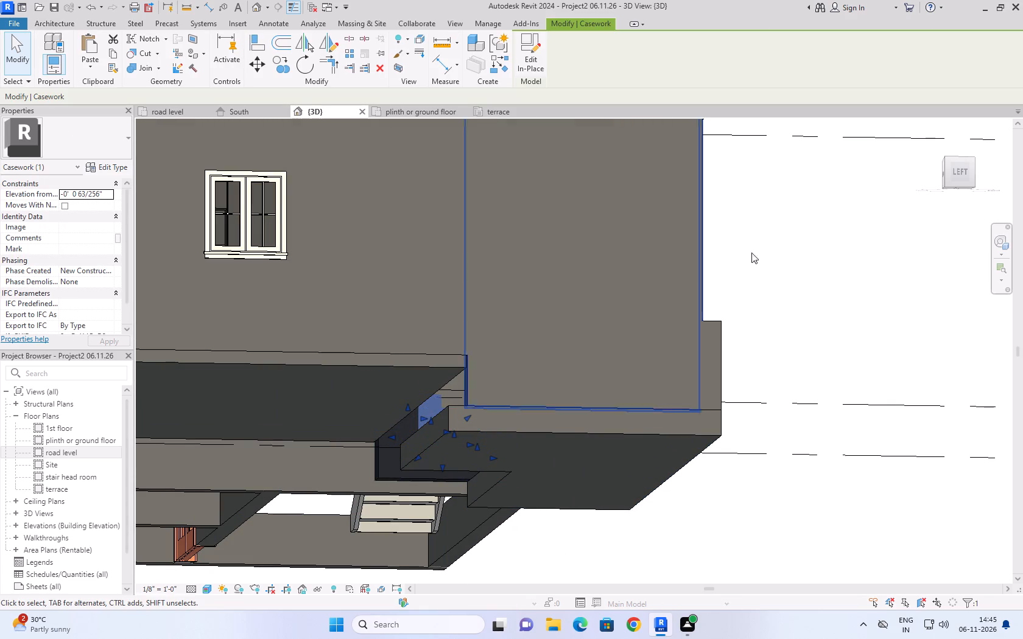
# Return to the home 3D view and inspect the gap between the road-level floor and the house wall beside the entrance steps.
pyautogui.click(929, 130)
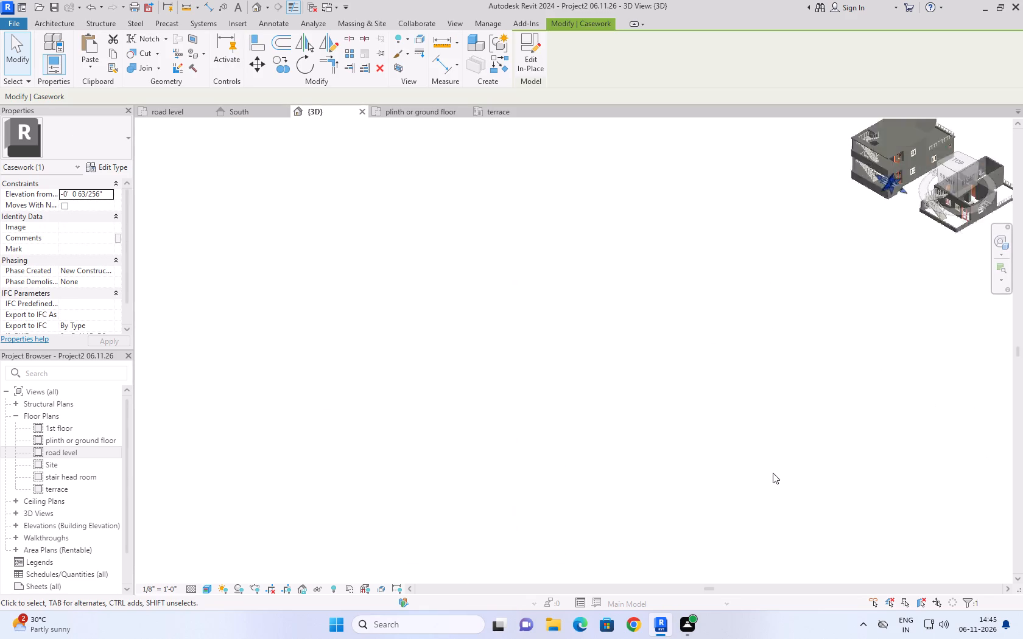
pyautogui.scroll(4, 691, 411)
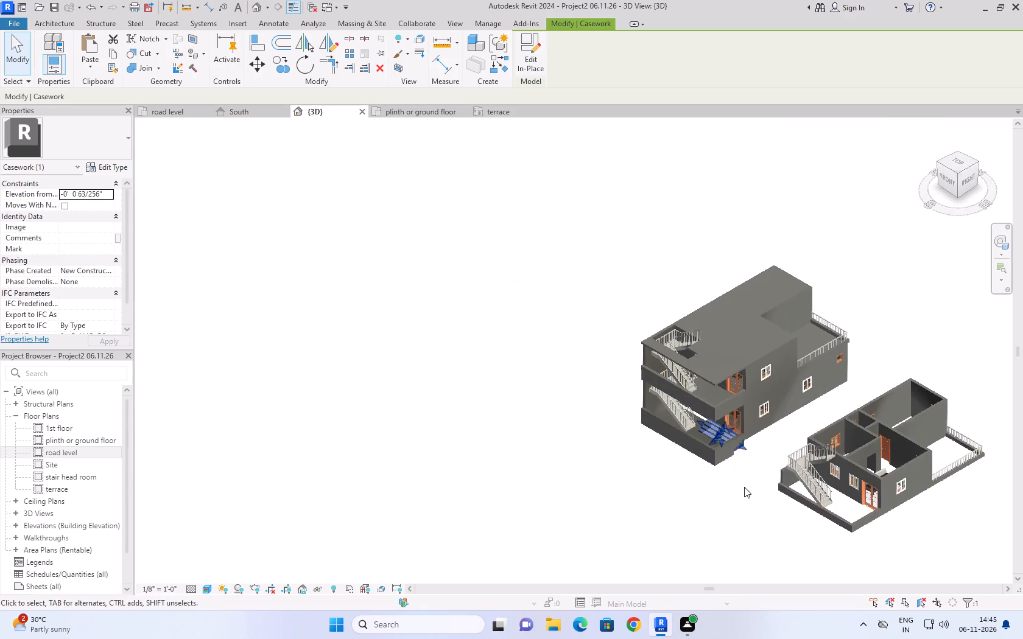
pyautogui.scroll(9, 745, 487)
pyautogui.moveTo(656, 394); pyautogui.dragTo(562, 573, button='middle')
pyautogui.scroll(1, 656, 394)
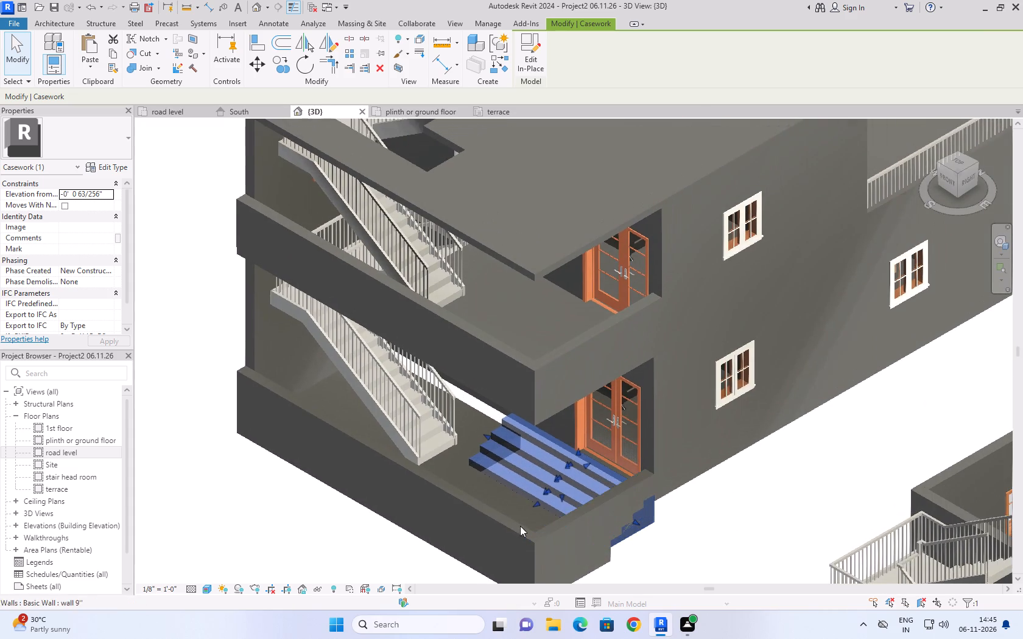
pyautogui.scroll(7, 482, 387)
pyautogui.click(480, 435)
pyautogui.doubleClick(480, 435)
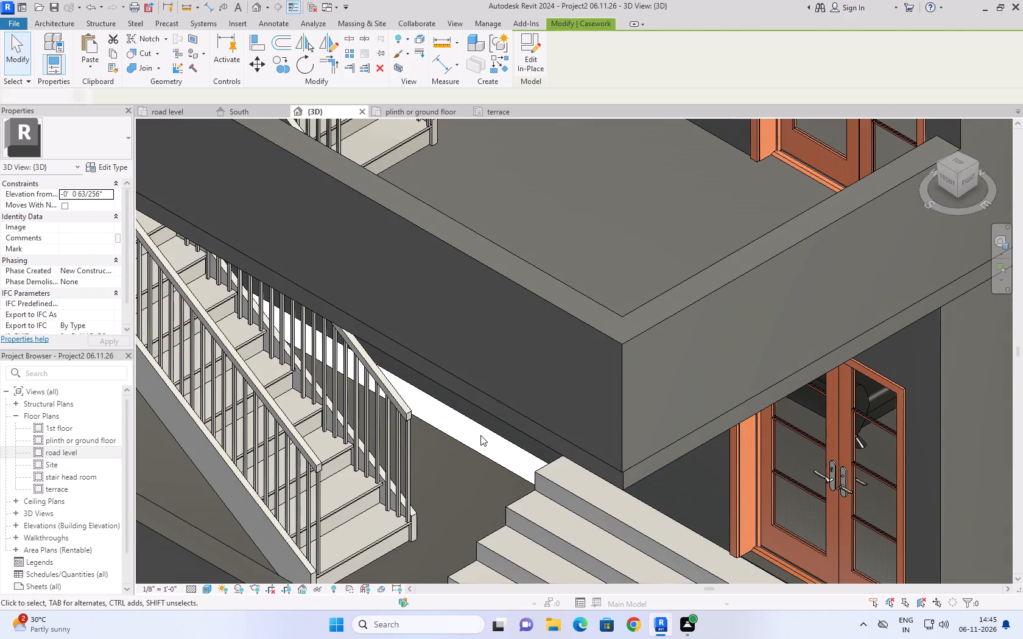
# Open the road-level floor's boundary for editing and check its sketch in the road level plan and the South elevation.
pyautogui.click(457, 442)
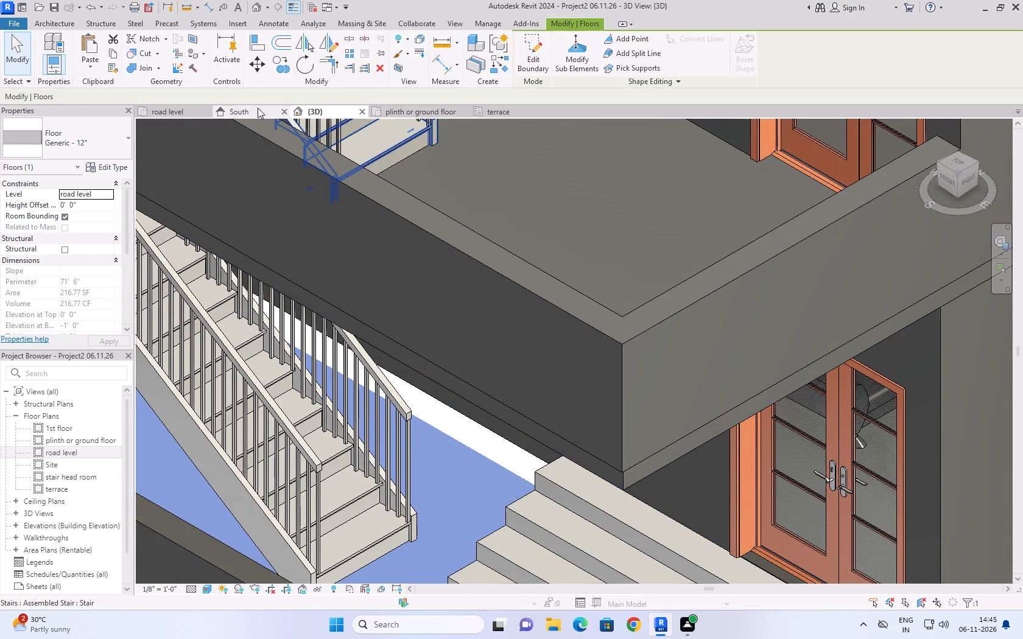
pyautogui.click(183, 110)
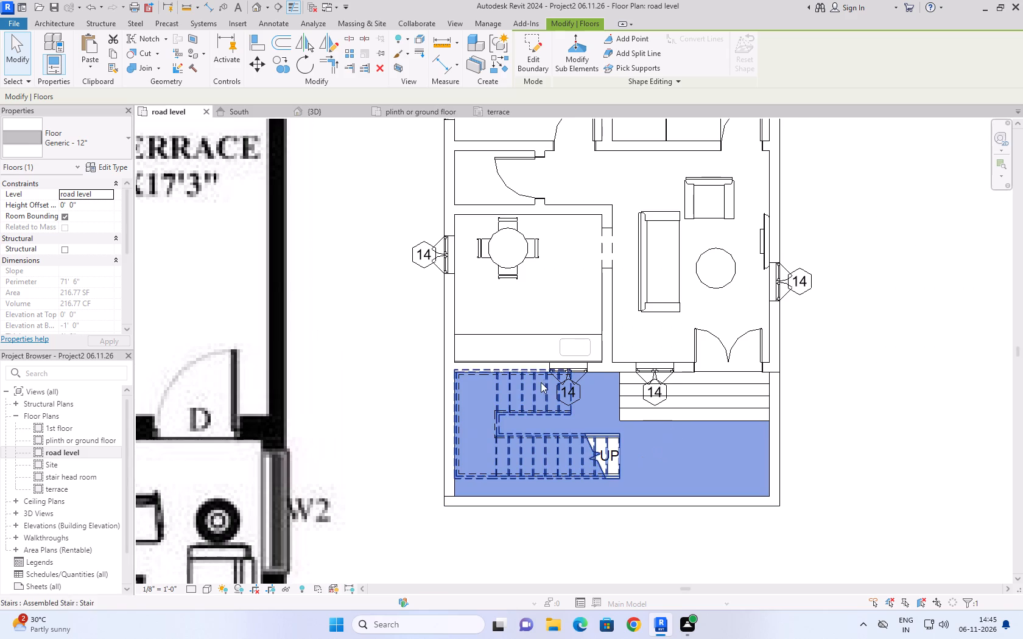
pyautogui.scroll(4, 590, 389)
pyautogui.click(531, 68)
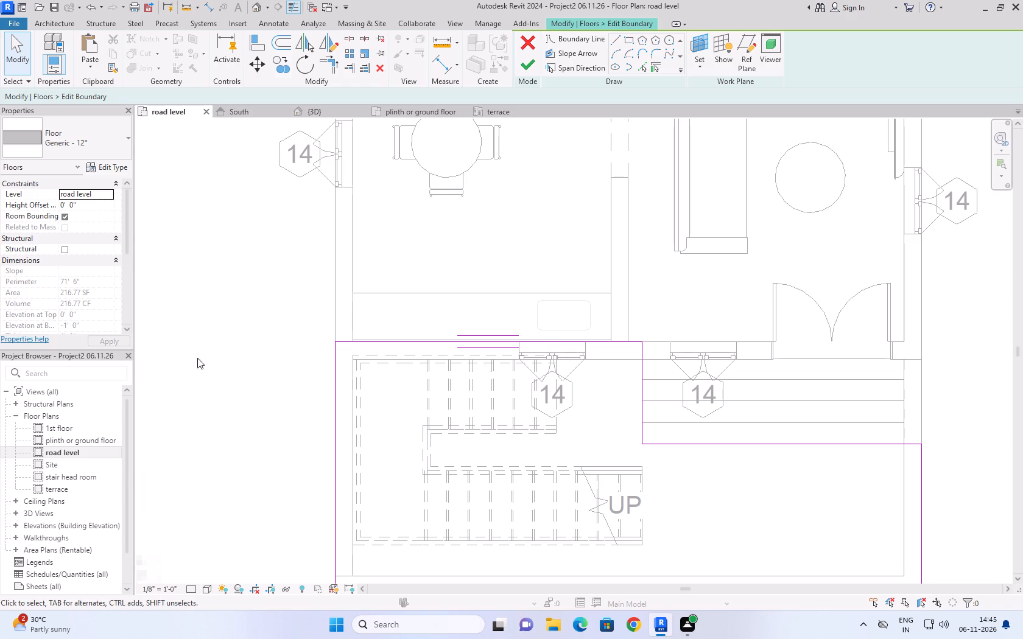
pyautogui.click(197, 338)
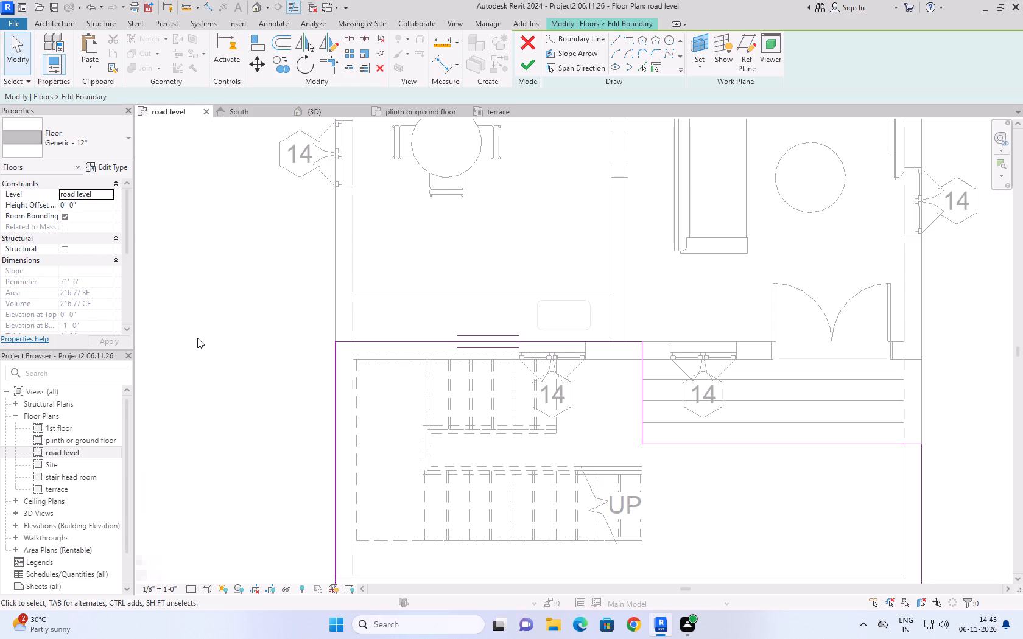
pyautogui.click(197, 338)
pyautogui.click(269, 110)
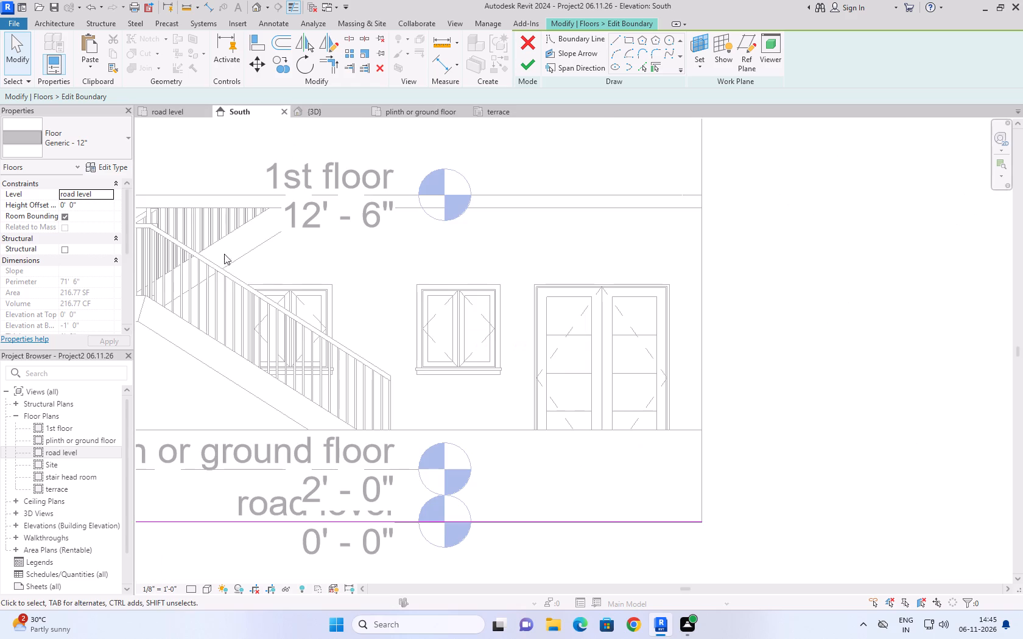
pyautogui.scroll(-3, 843, 407)
pyautogui.scroll(2, 847, 402)
pyautogui.scroll(-6, 848, 400)
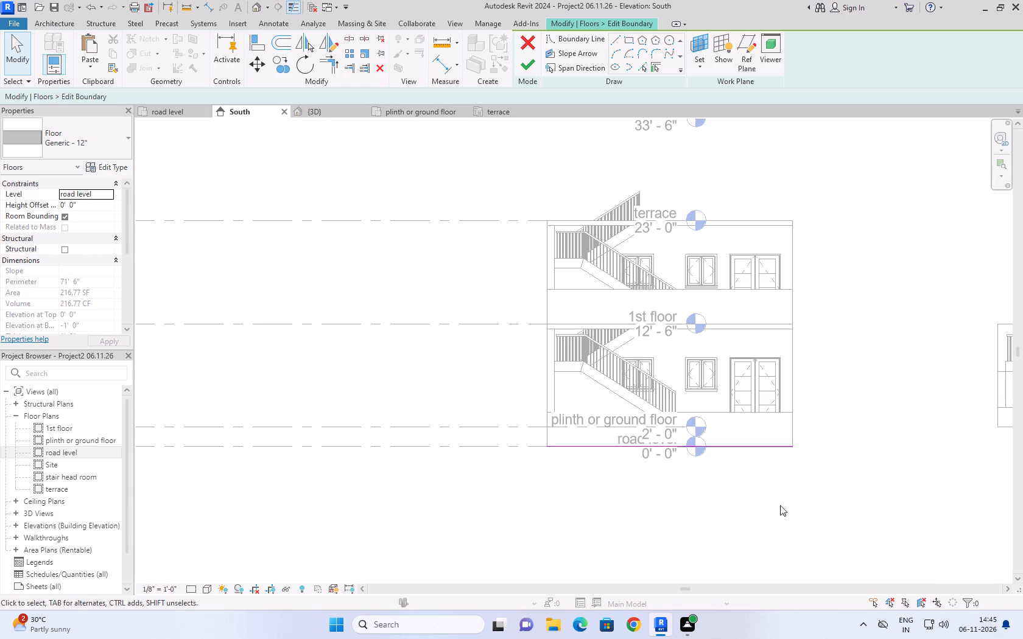
pyautogui.scroll(-8, 663, 501)
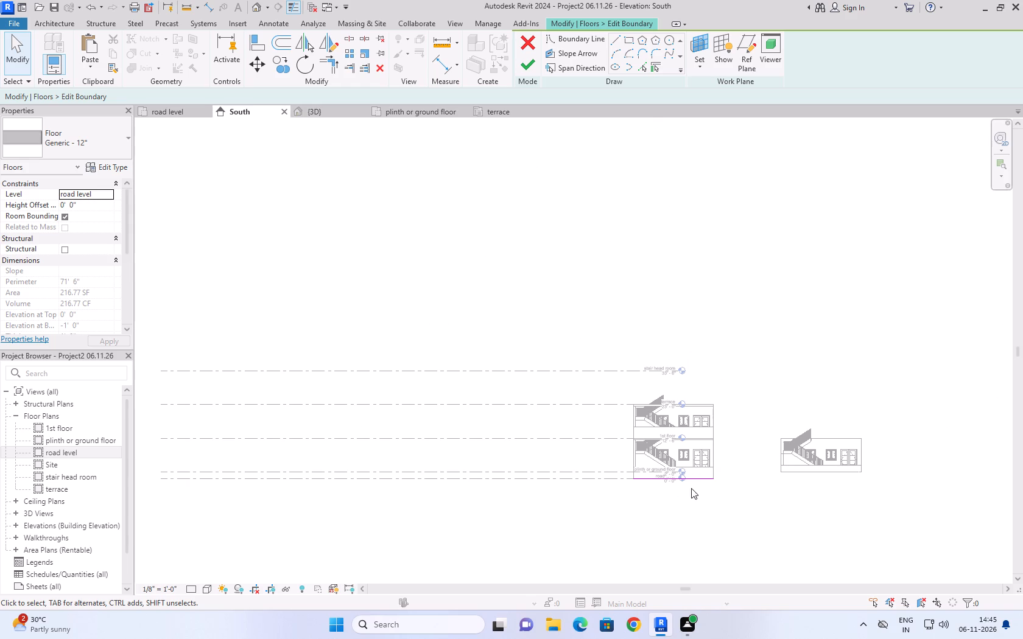
pyautogui.scroll(6, 697, 496)
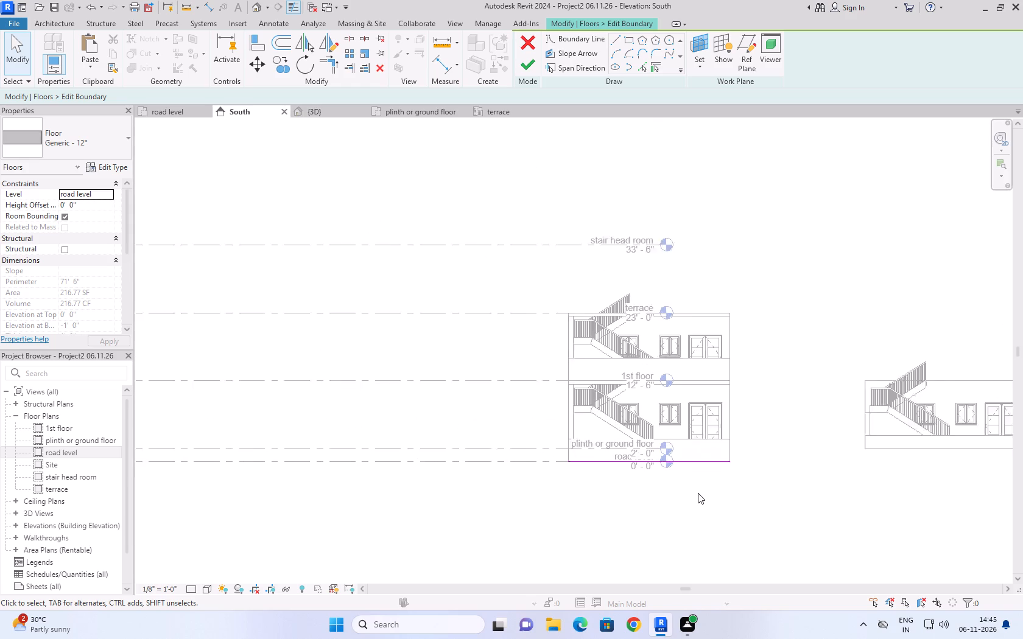
pyautogui.click(706, 492)
pyautogui.click(701, 457)
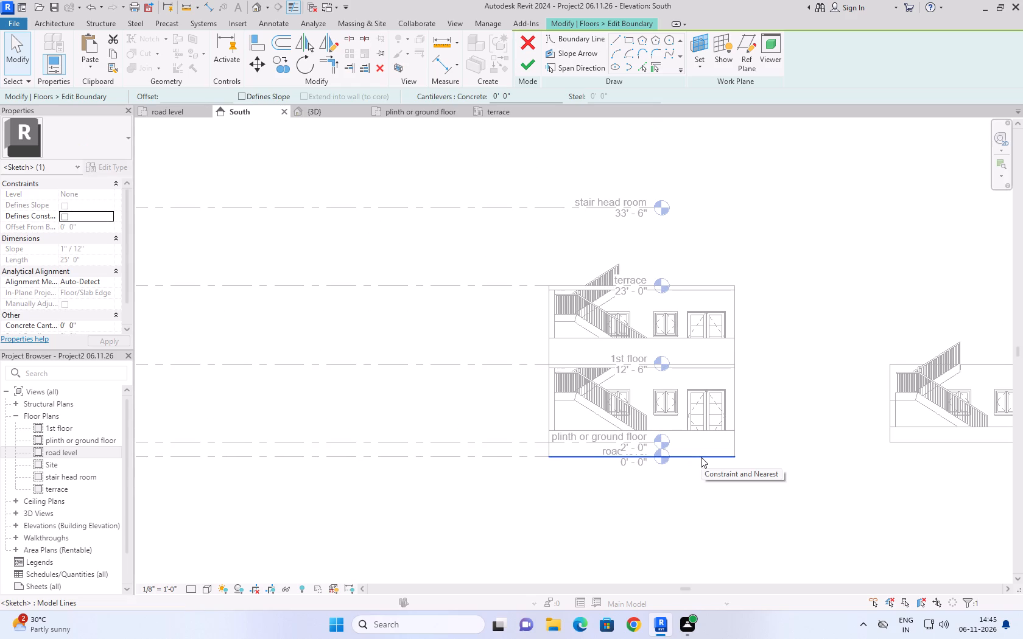
pyautogui.click(328, 143)
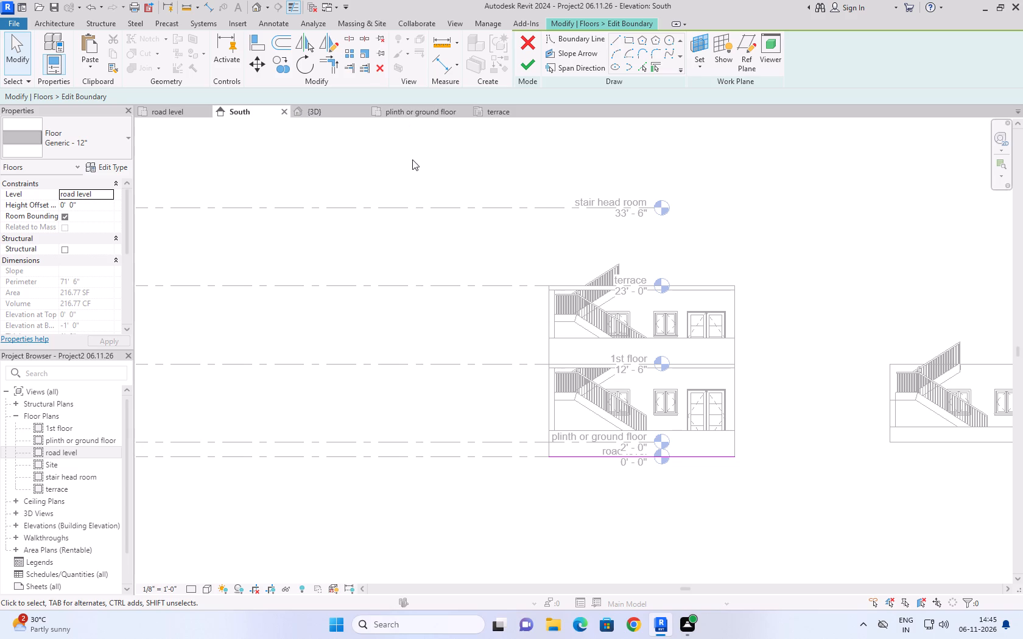
# Check the floor's boundary sketch in the ground floor plan and in 3D, including from the top, and finish the boundary edit.
pyautogui.click(417, 111)
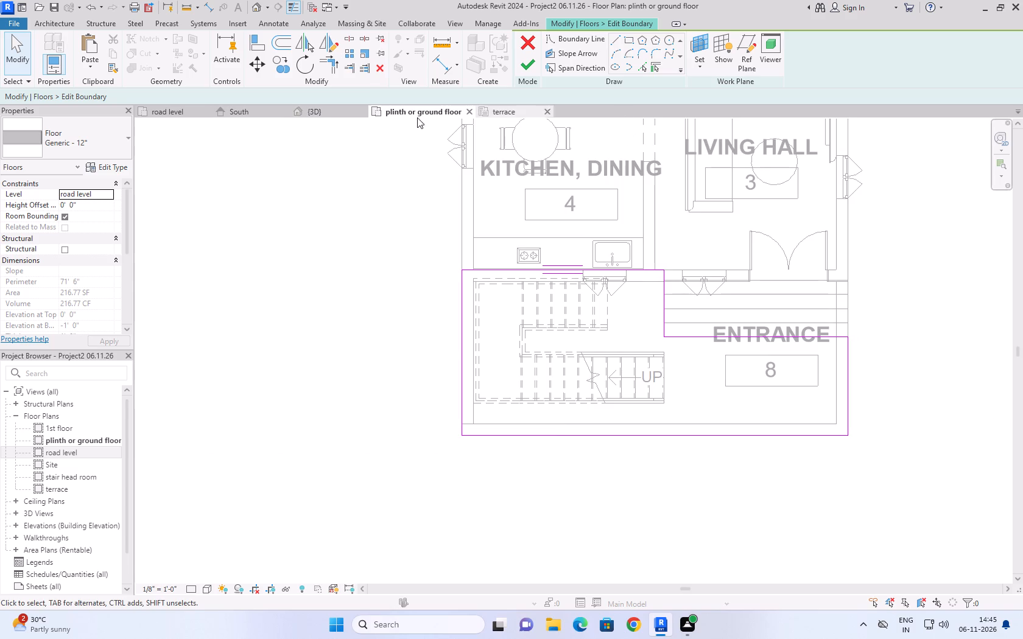
pyautogui.click(312, 110)
pyautogui.scroll(1, 655, 442)
pyautogui.scroll(-5, 658, 431)
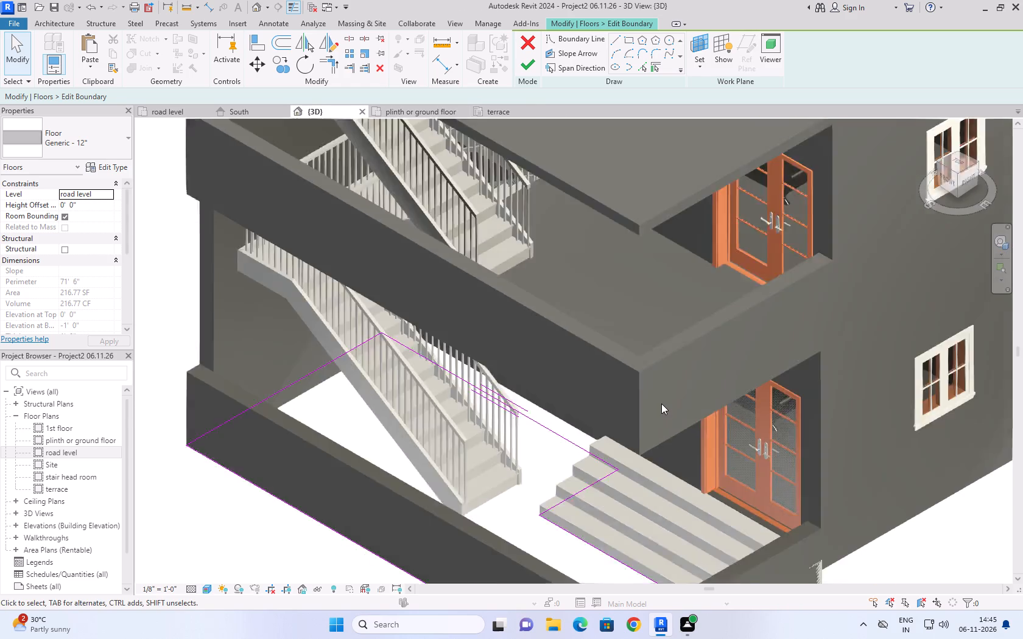
pyautogui.scroll(-6, 661, 403)
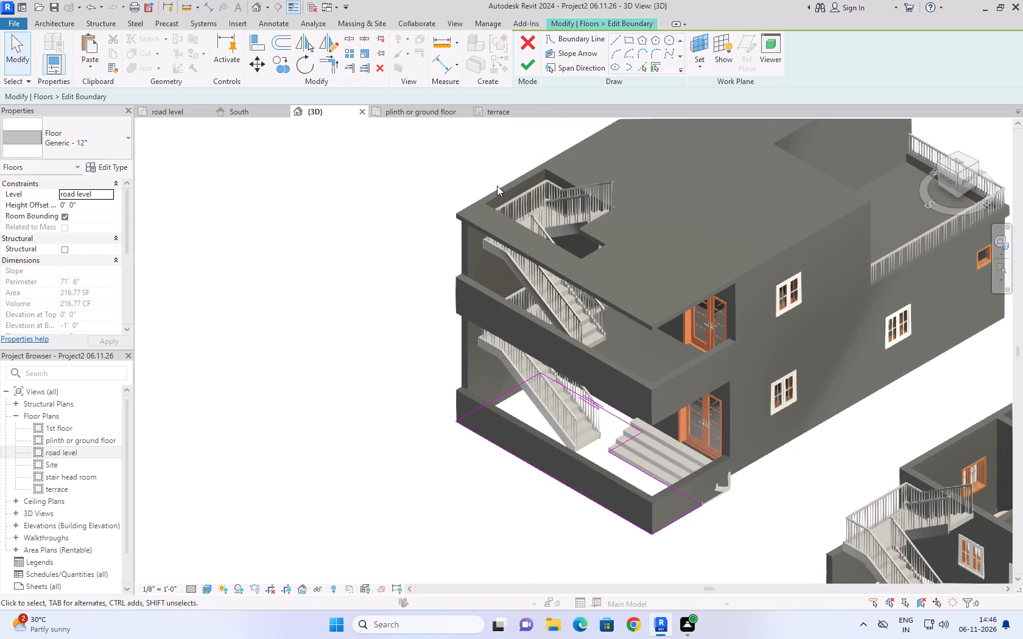
pyautogui.click(954, 159)
pyautogui.scroll(3, 670, 375)
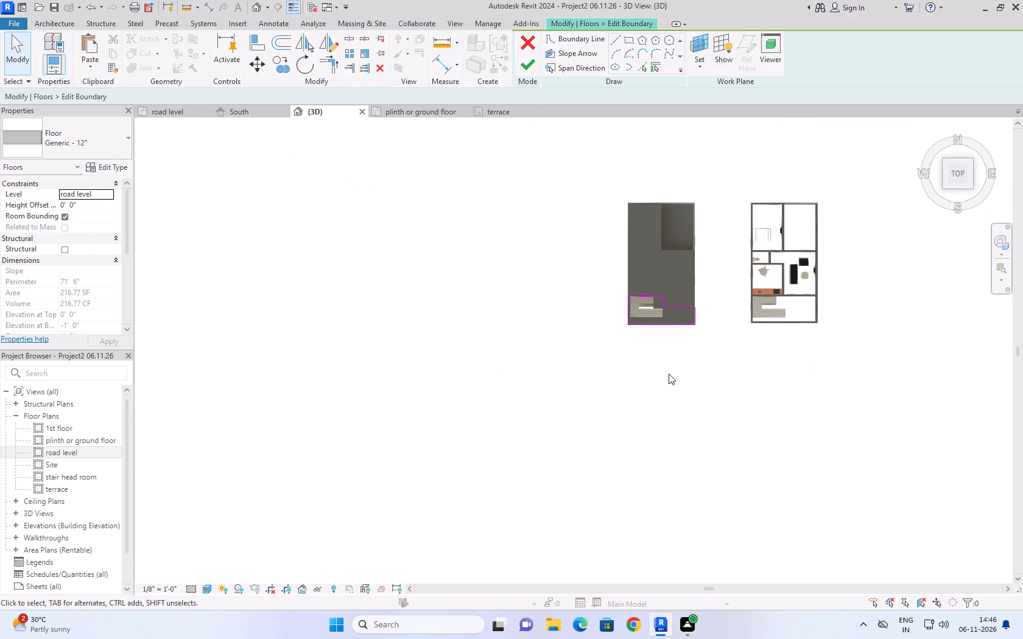
pyautogui.scroll(4, 669, 370)
pyautogui.moveTo(685, 347); pyautogui.dragTo(614, 465, button='middle')
pyautogui.scroll(5, 613, 467)
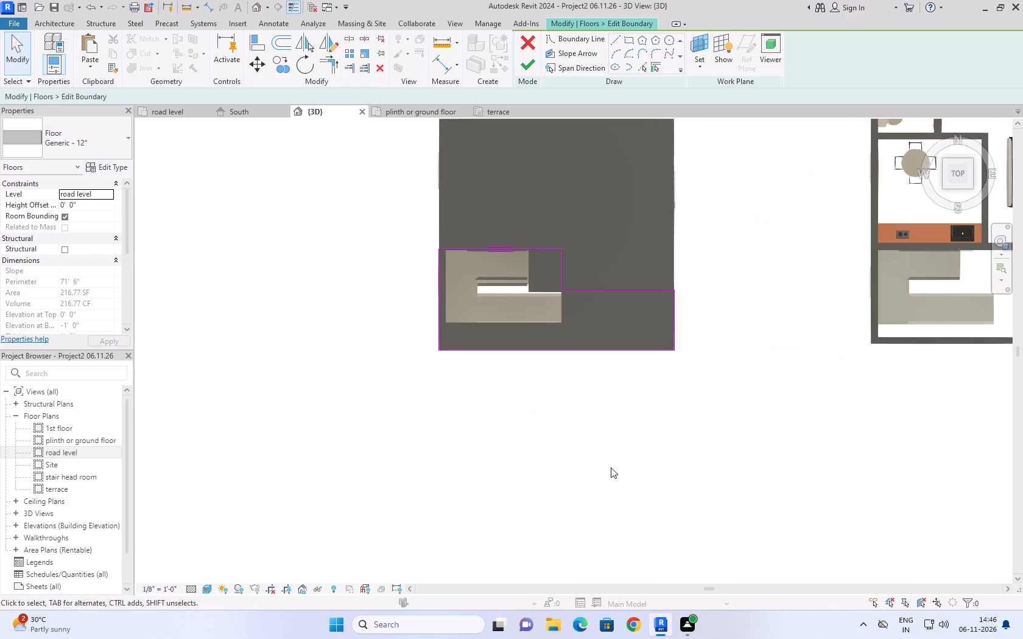
pyautogui.scroll(1, 609, 469)
pyautogui.click(533, 68)
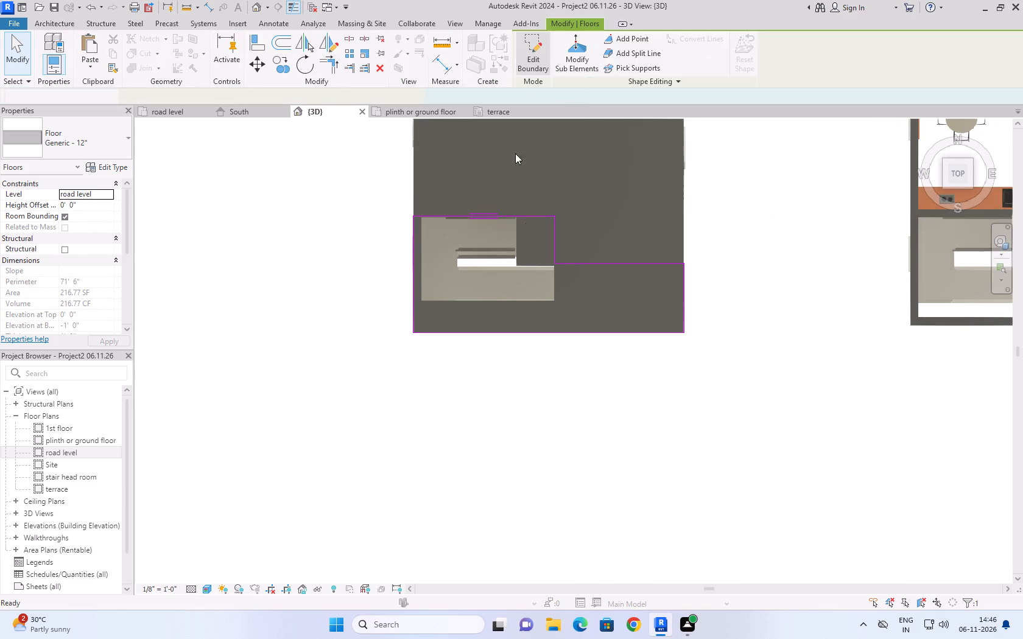
pyautogui.click(530, 428)
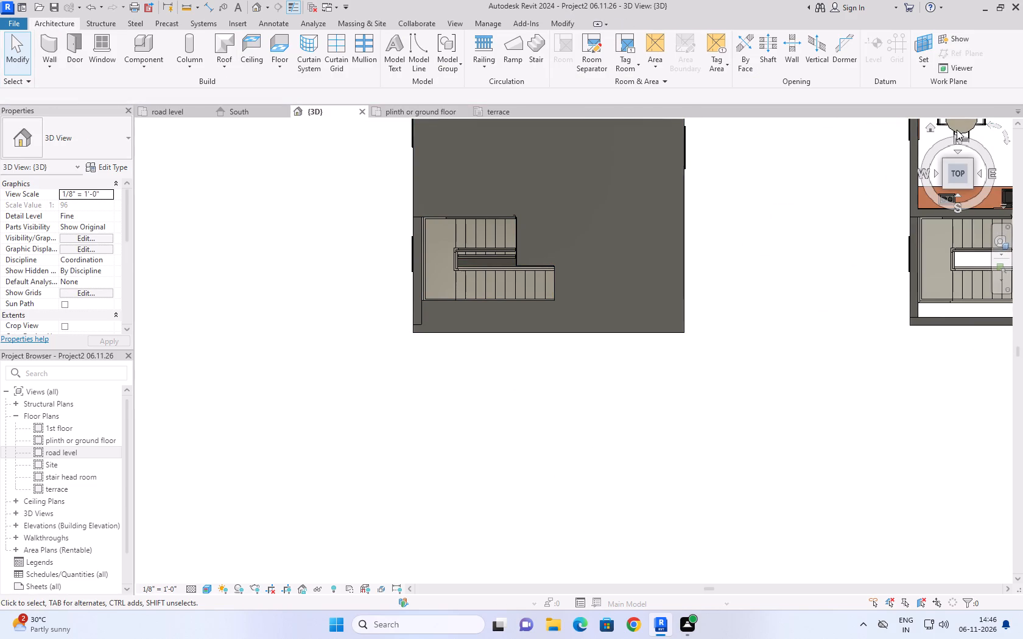
# Return to the home 3D view and inspect the road-level floor around the staircase and entrance steps.
pyautogui.click(928, 130)
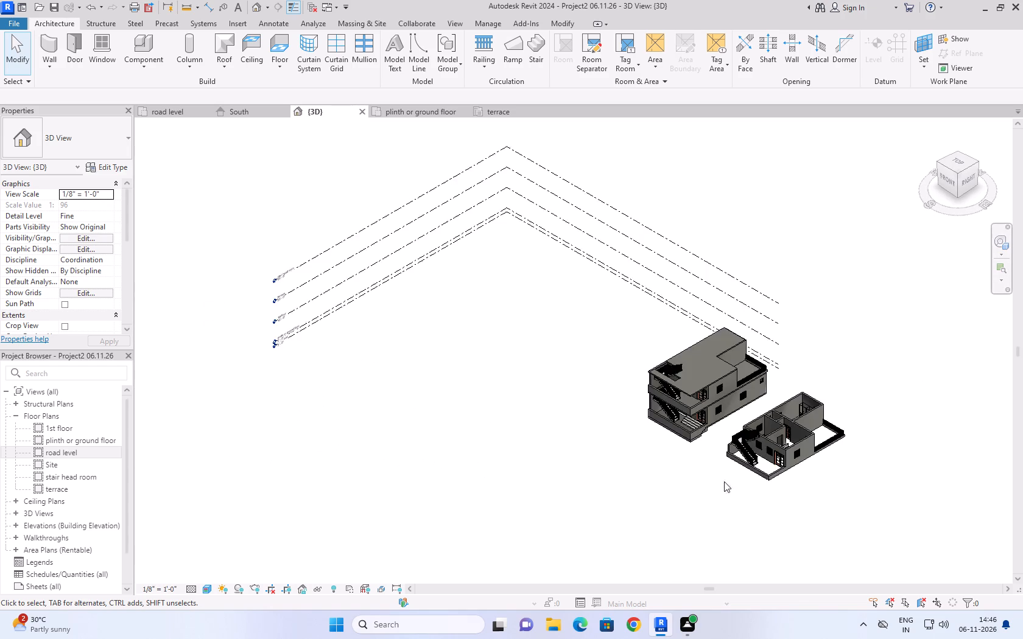
pyautogui.scroll(4, 690, 483)
pyautogui.scroll(6, 751, 419)
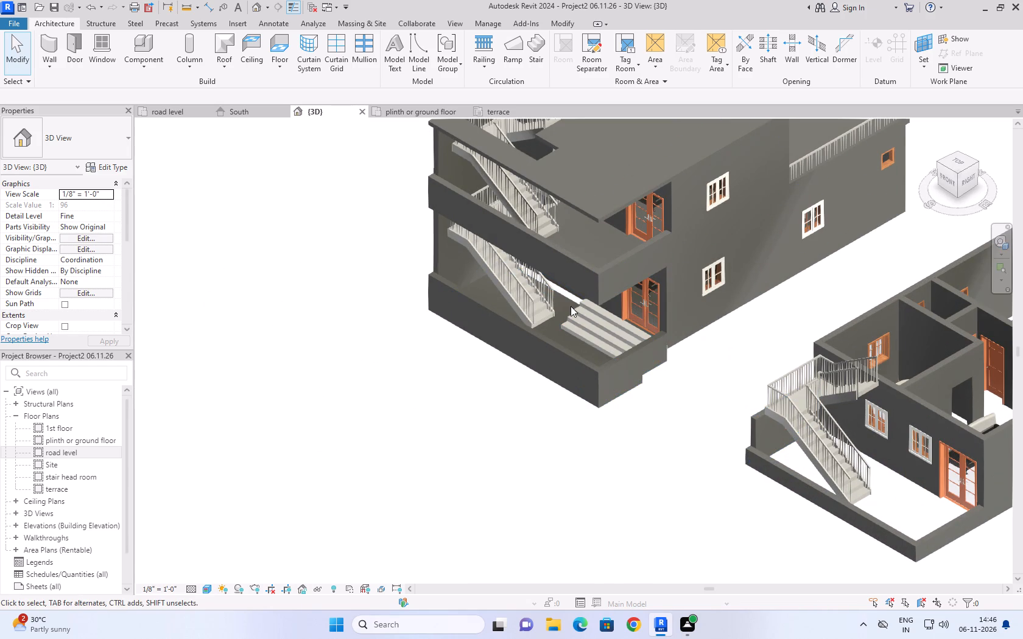
pyautogui.moveTo(570, 300); pyautogui.dragTo(585, 282)
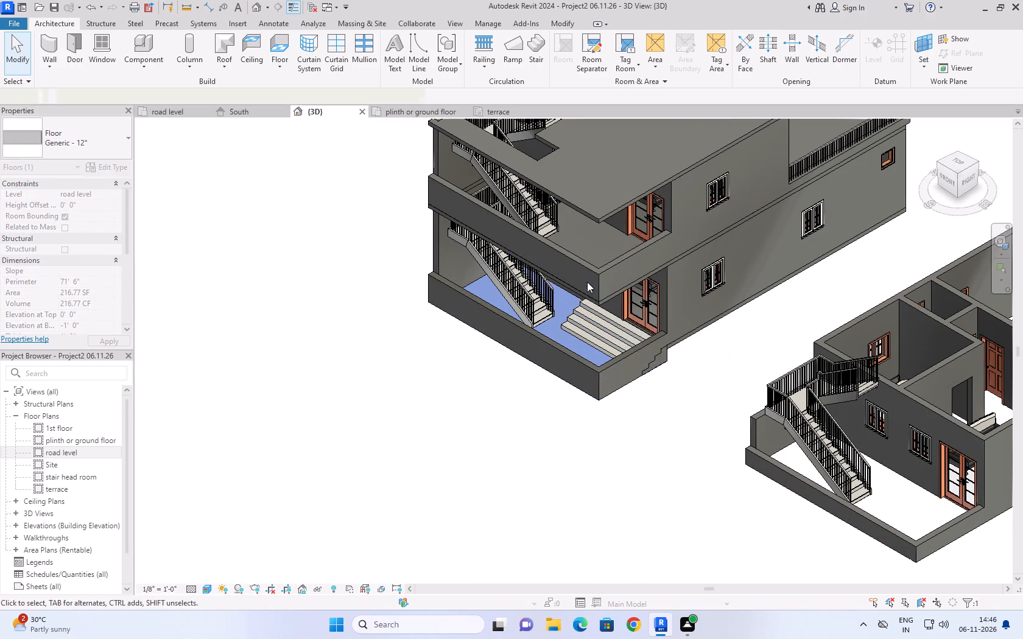
pyautogui.click(485, 420)
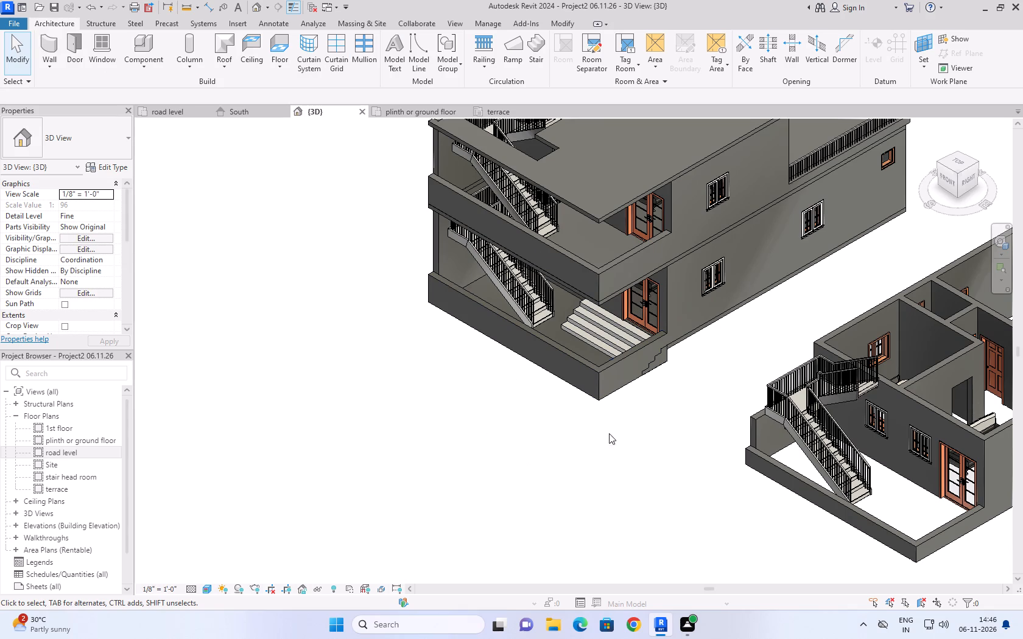
# Edit the road-level floor's boundary in the road level plan, moving its front edge out to the front wall's outer face.
pyautogui.click(183, 111)
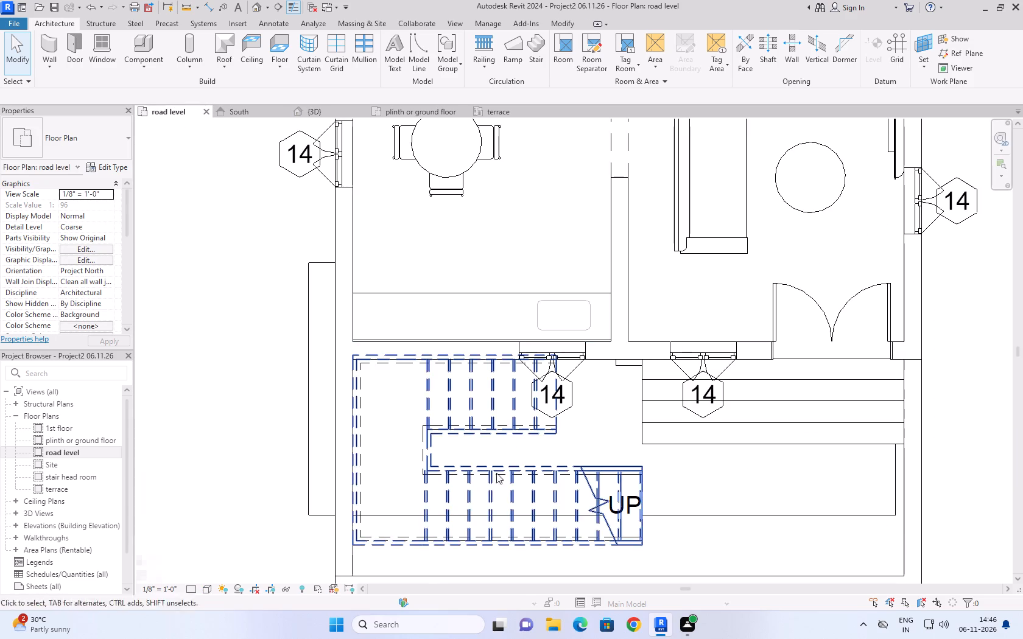
pyautogui.click(311, 449)
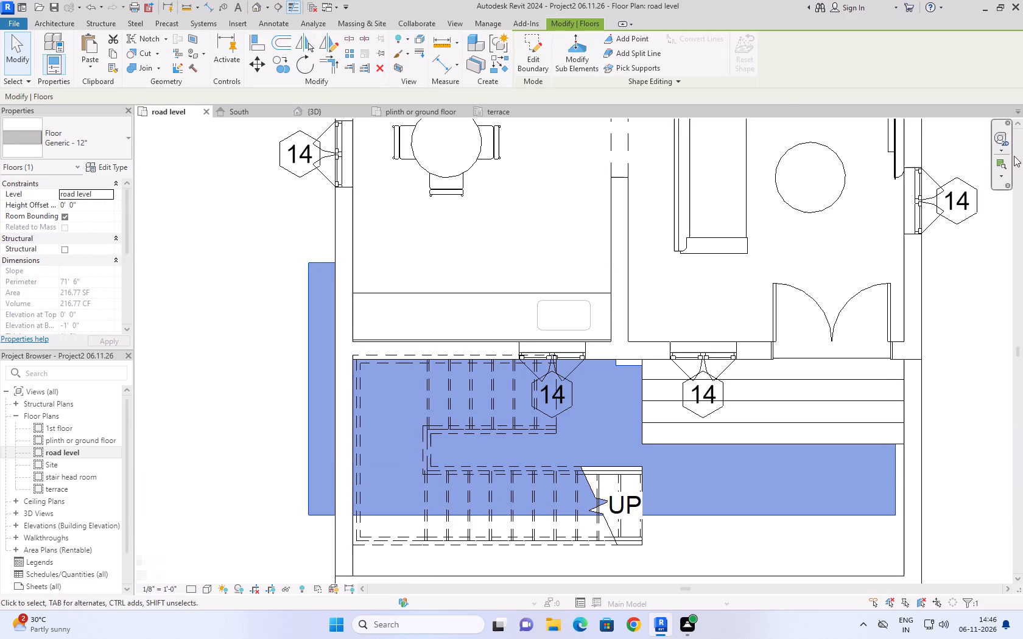
pyautogui.click(524, 58)
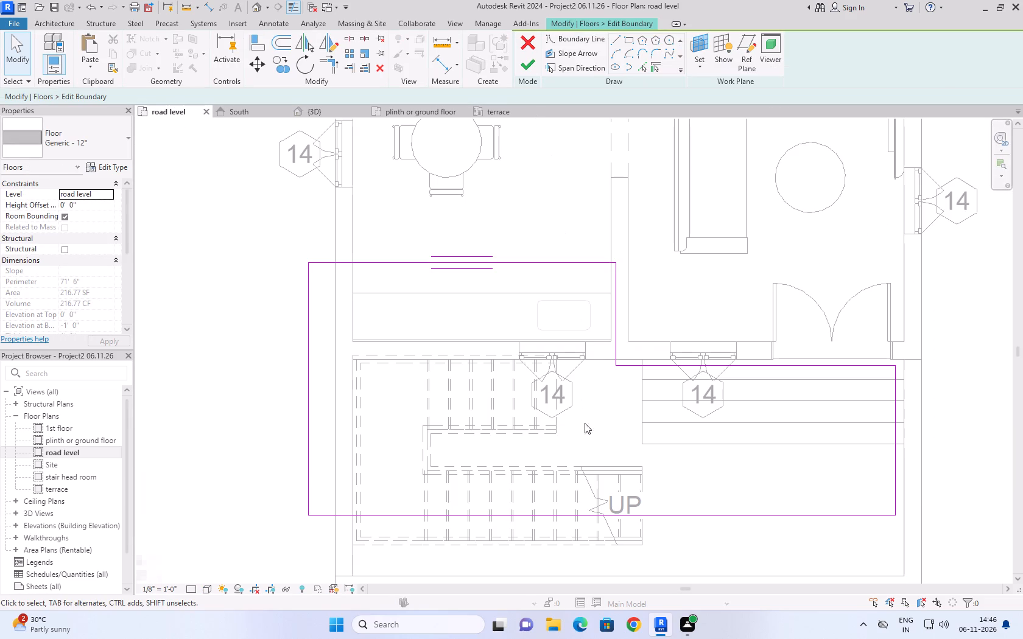
pyautogui.scroll(-4, 665, 336)
pyautogui.scroll(1, 659, 480)
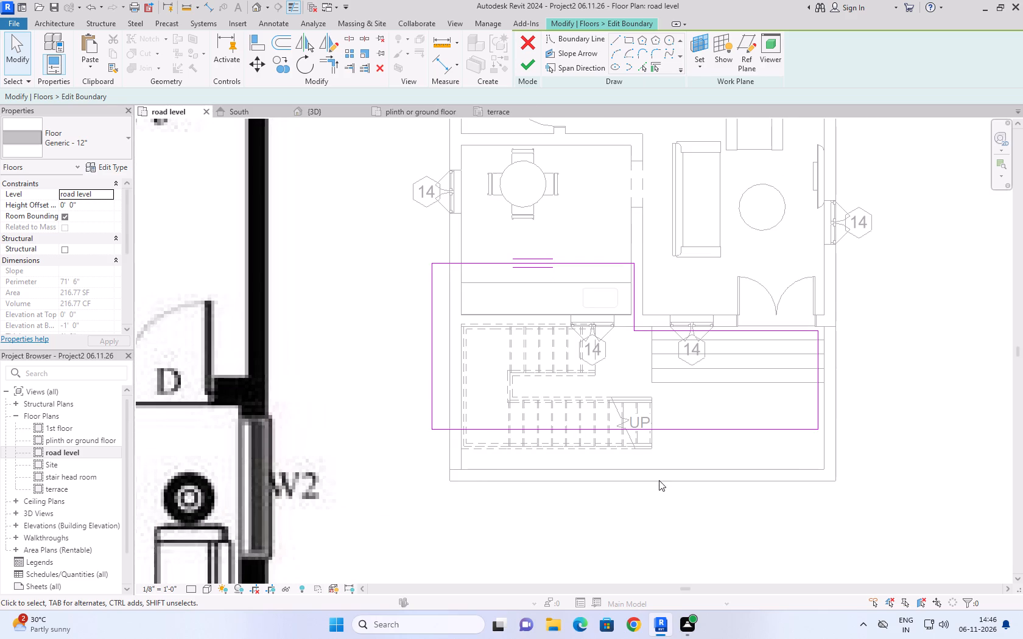
pyautogui.click(681, 427)
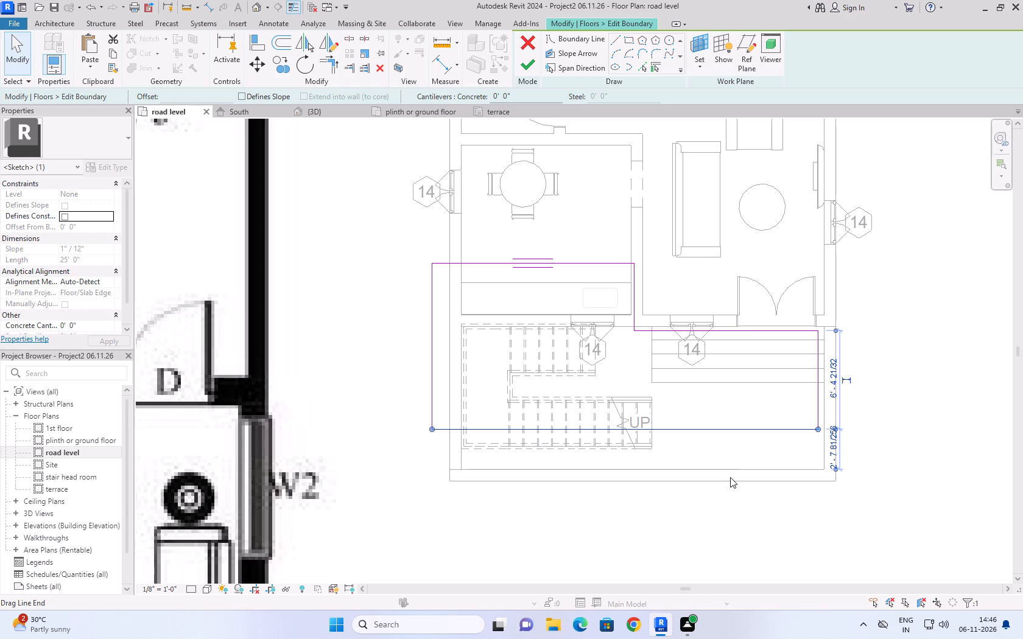
pyautogui.press('Down')
pyautogui.press('Down')
pyautogui.press('Down')
pyautogui.press('Down')
pyautogui.press('Down')
pyautogui.press('Down')
pyautogui.press('Down')
pyautogui.press('Down')
pyautogui.press('Down')
pyautogui.press('Down')
pyautogui.press('Down')
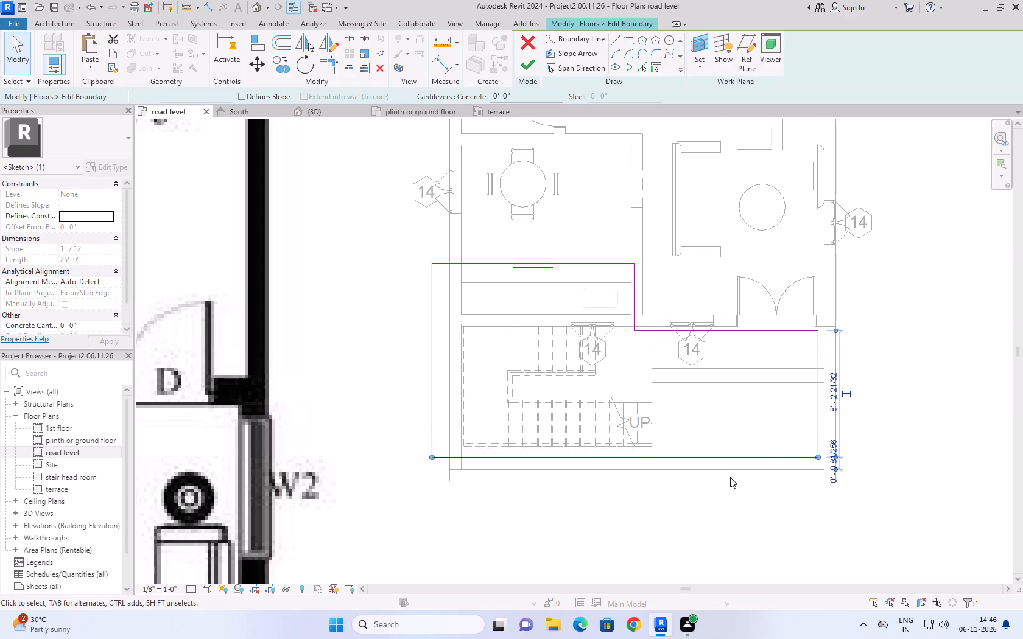
pyautogui.press('Down')
pyautogui.press('Down')
pyautogui.press('Down')
pyautogui.press('Down')
pyautogui.press('Down')
pyautogui.press('Down')
pyautogui.press('Down')
pyautogui.press('Down')
pyautogui.press('Down')
pyautogui.press('Down')
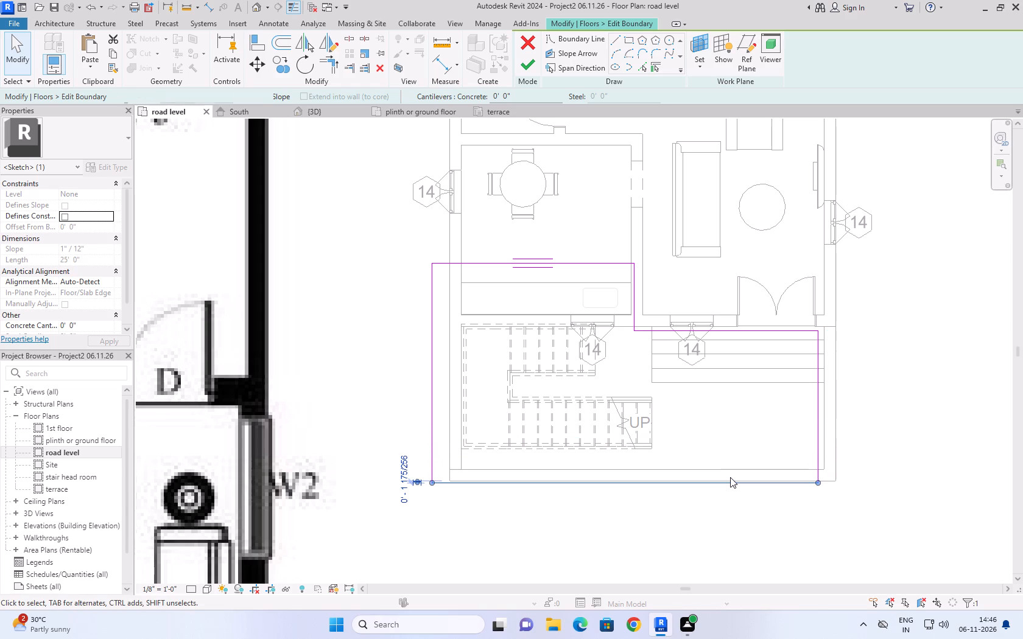
pyautogui.press('Up')
pyautogui.press('Right')
pyautogui.press('Right')
pyautogui.press('Right')
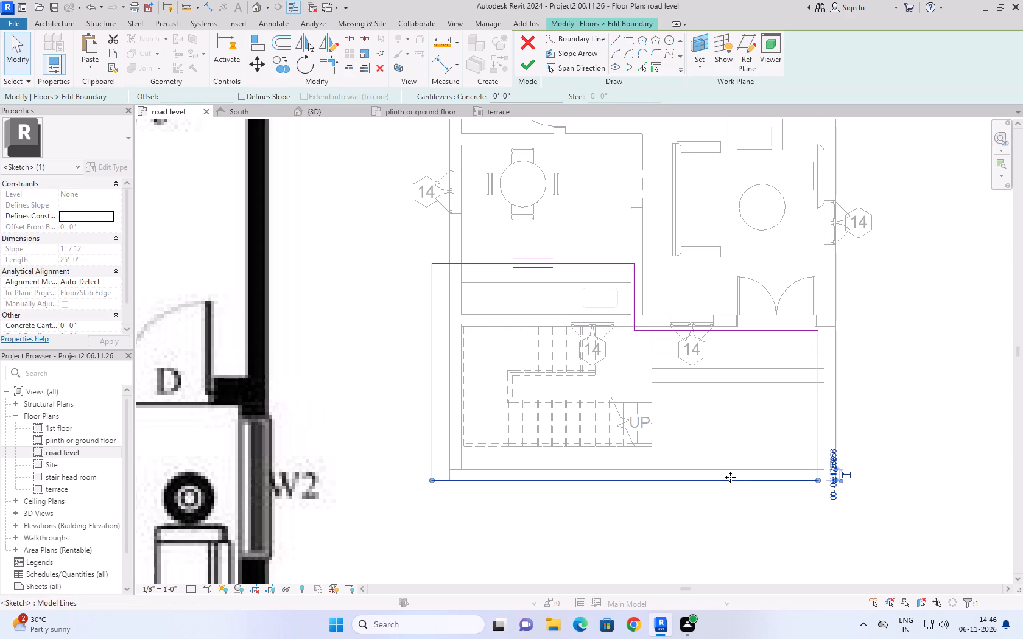
# Move the boundary's stair-side edge inward to line up with the outer face of the house's west wall.
pyautogui.click(432, 414)
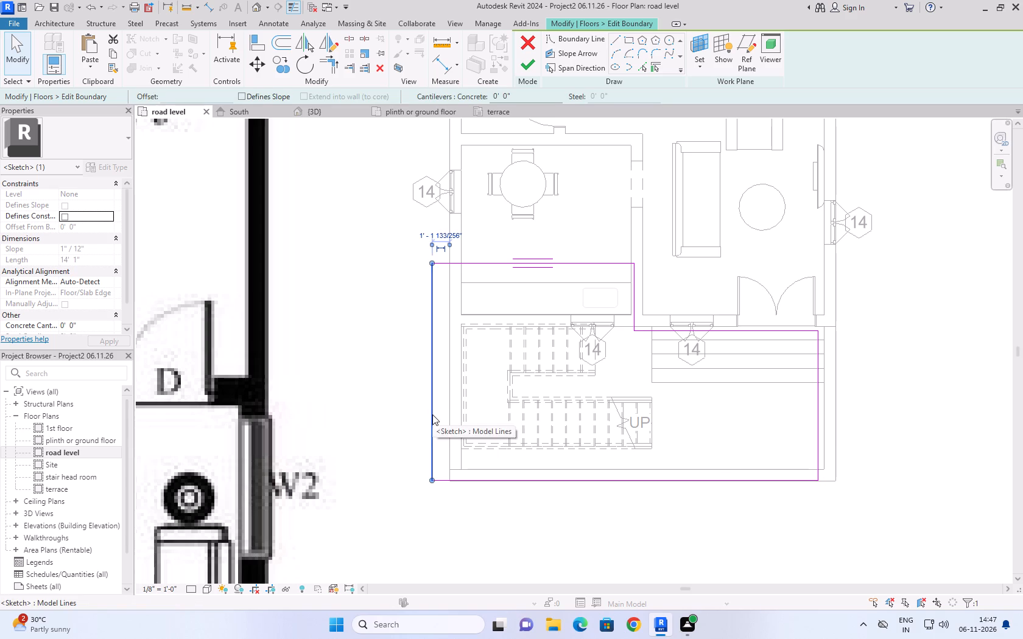
pyautogui.press('Right')
pyautogui.press('Right')
pyautogui.press('Right')
pyautogui.press('Right')
pyautogui.press('Right')
pyautogui.press('Right')
pyautogui.press('Right')
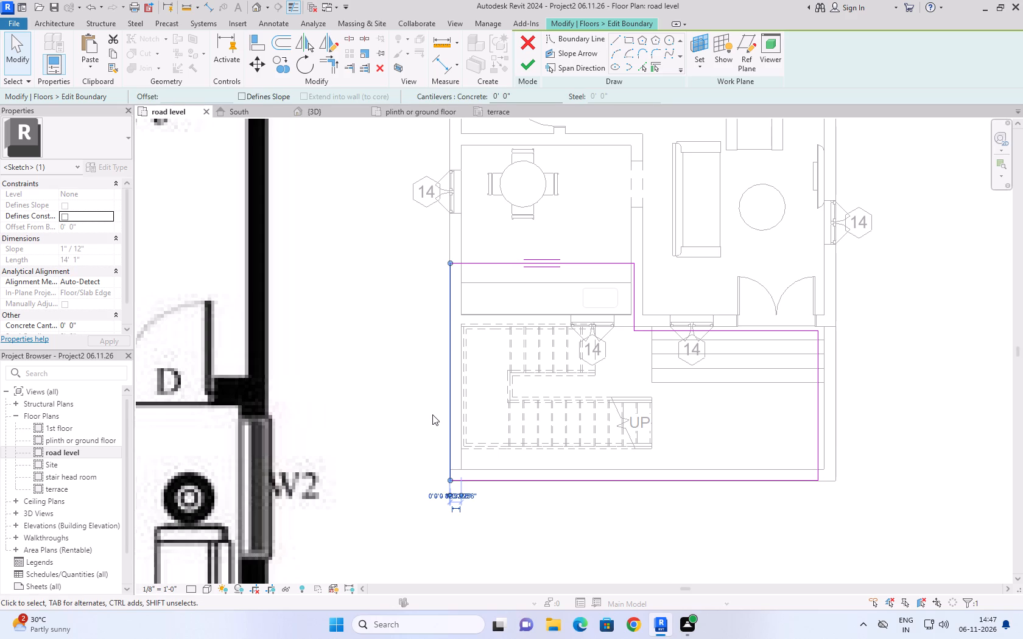
# Move the boundary's entrance-side edge out to the east wall's outer face and finish the floor boundary edit.
pyautogui.scroll(1, 432, 414)
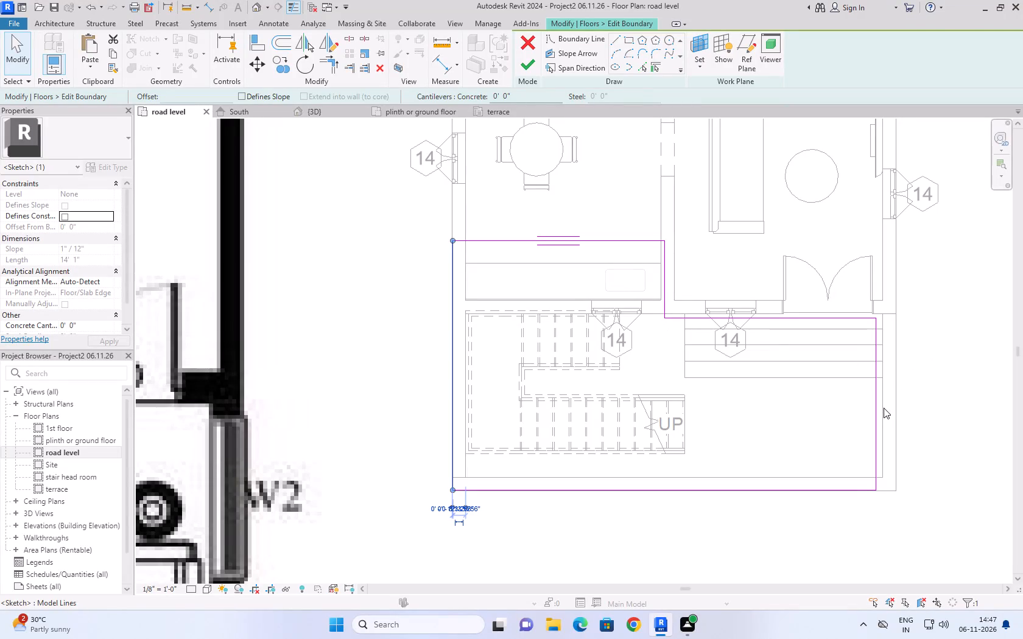
pyautogui.click(876, 422)
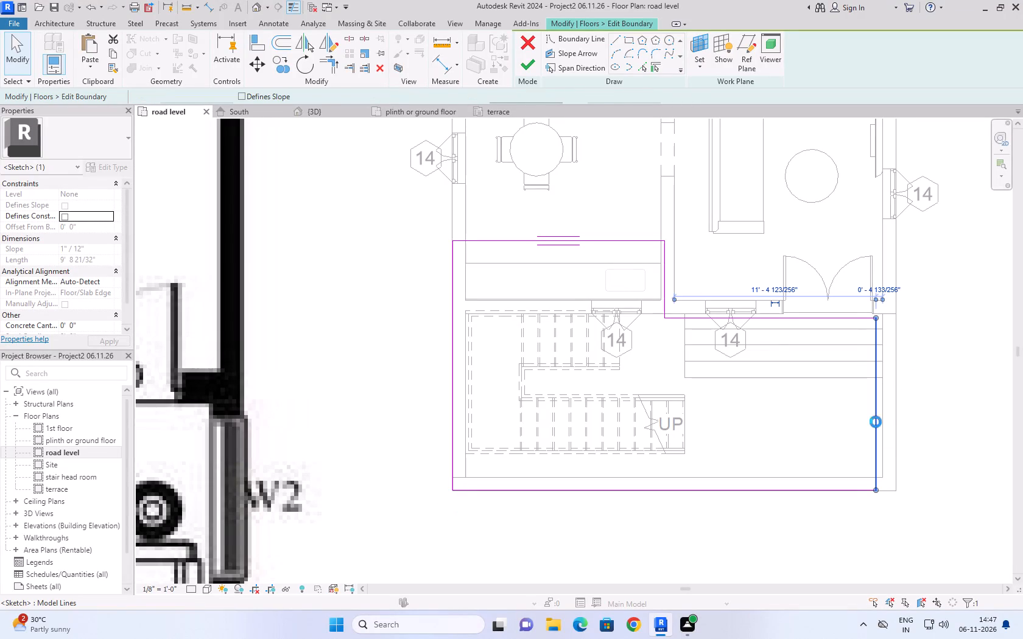
pyautogui.press('Right')
pyautogui.press('Right')
pyautogui.press('Right')
pyautogui.press('Right')
pyautogui.press('Right')
pyautogui.press('Right')
pyautogui.press('Right')
pyautogui.press('Right')
pyautogui.press('Right')
pyautogui.press('Right')
pyautogui.press('Right')
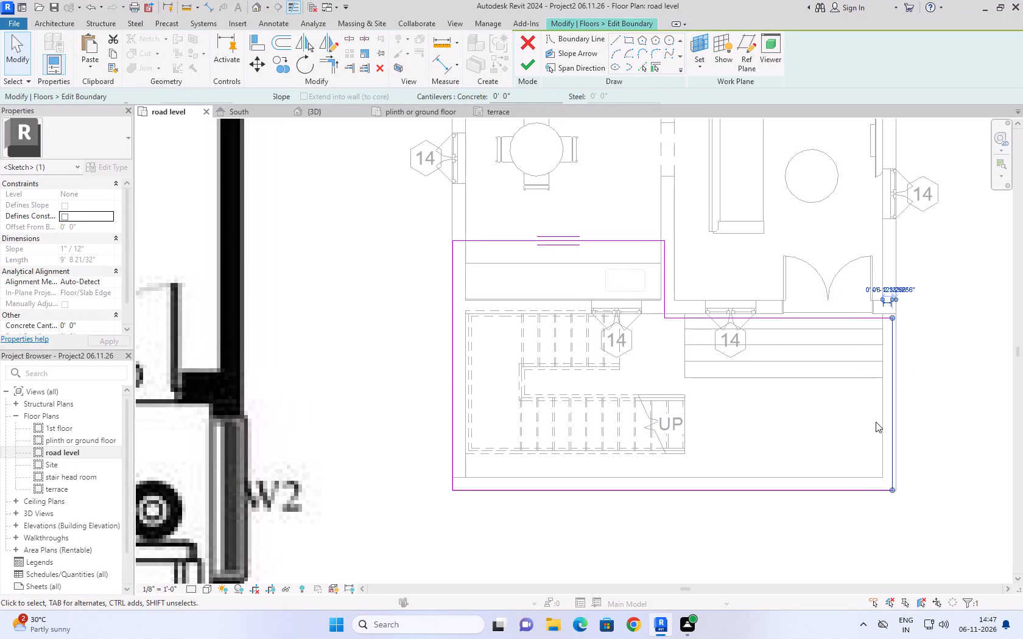
pyautogui.press('Right')
pyautogui.press('Right')
pyautogui.press('Right')
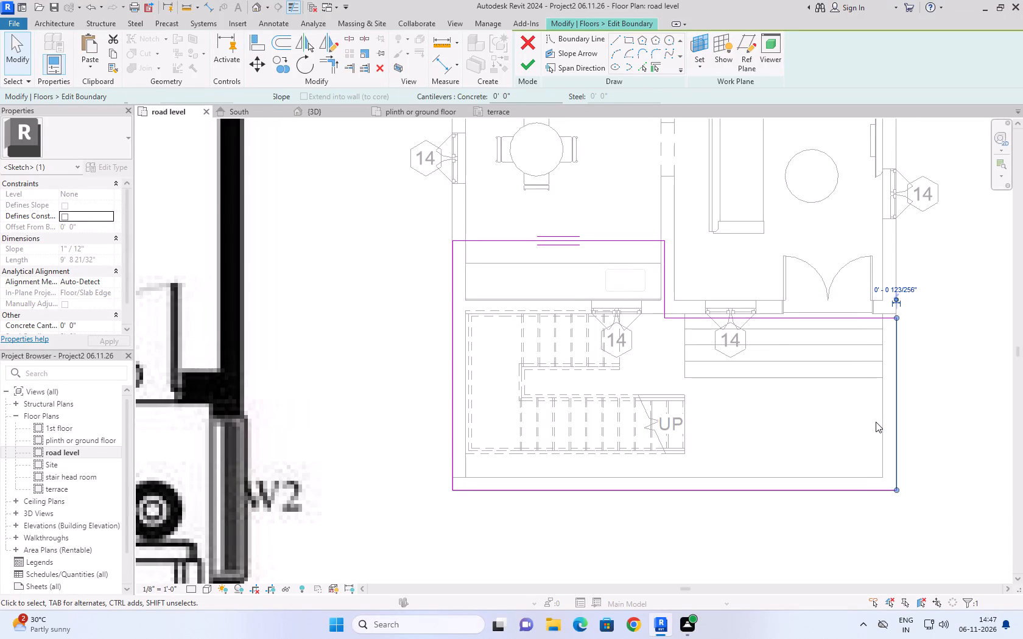
pyautogui.press('Left')
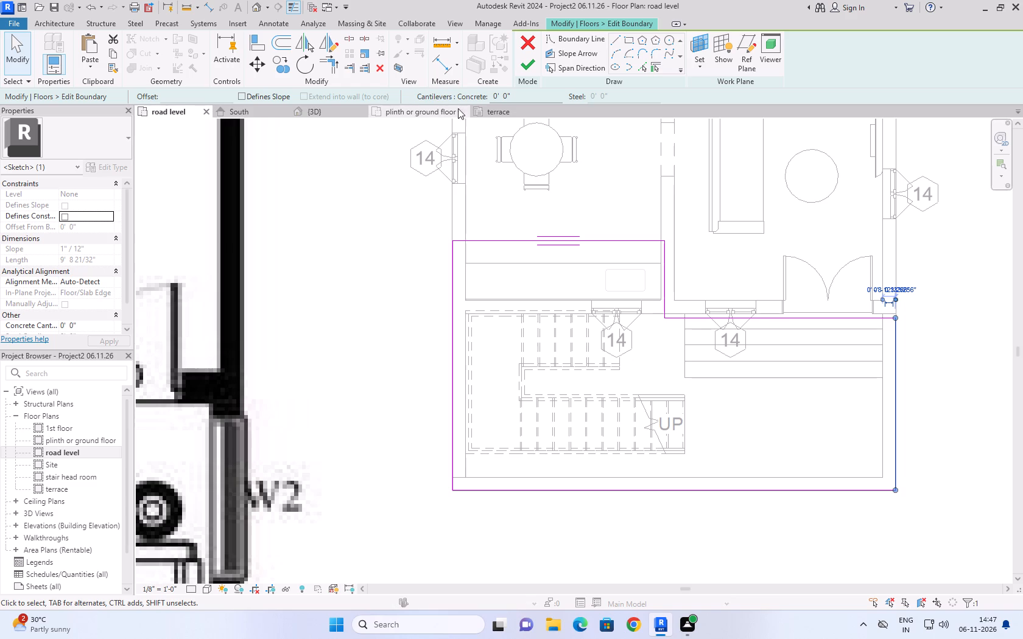
pyautogui.click(538, 66)
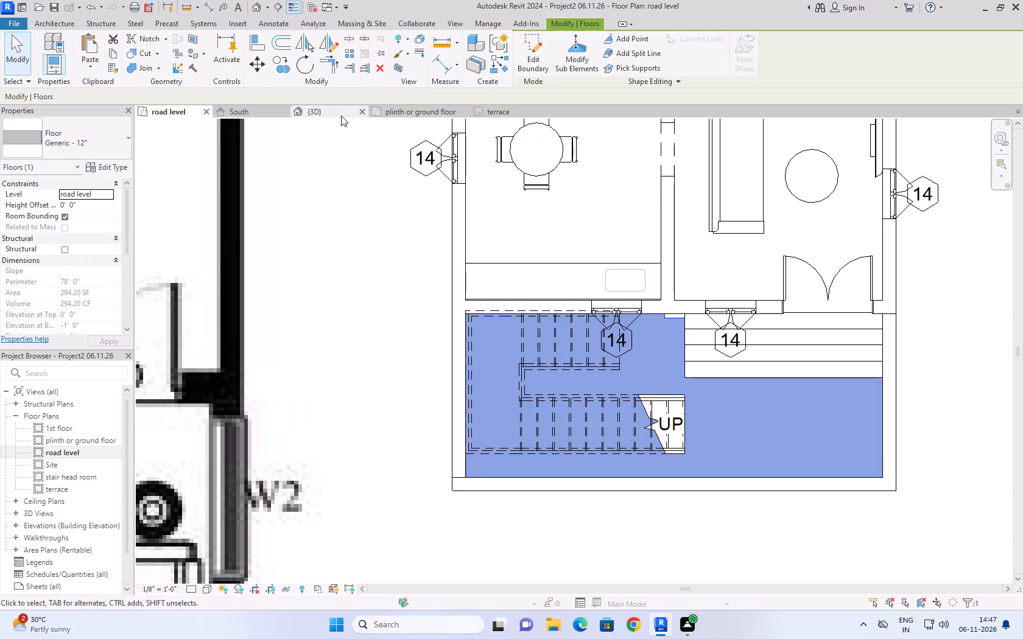
# Inspect the extended road-level floor beneath the front walls in the 3D view and the South elevation.
pyautogui.click(339, 114)
pyautogui.click(486, 402)
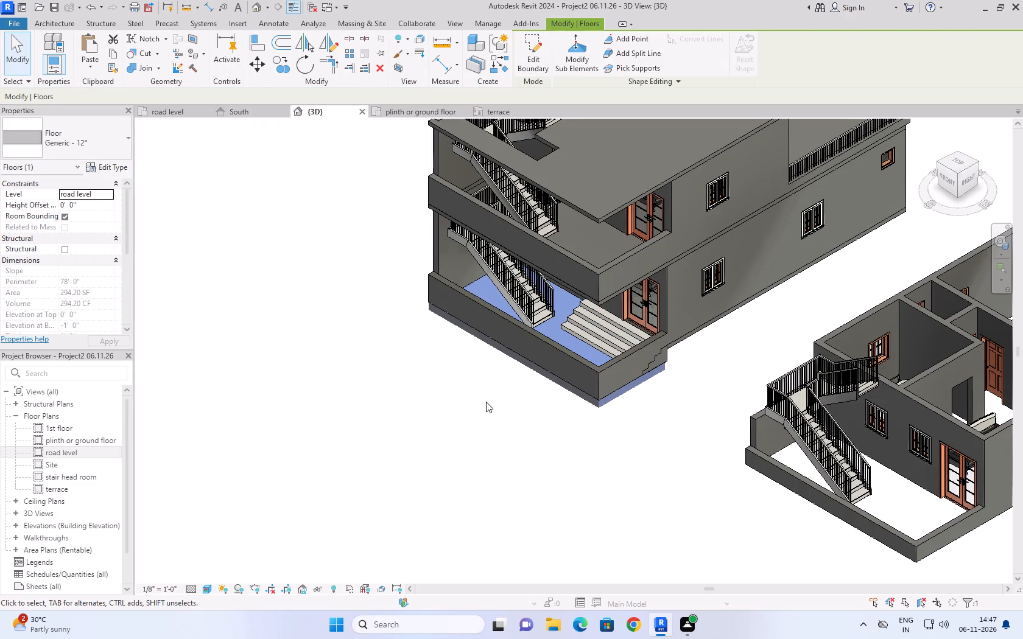
pyautogui.click(645, 382)
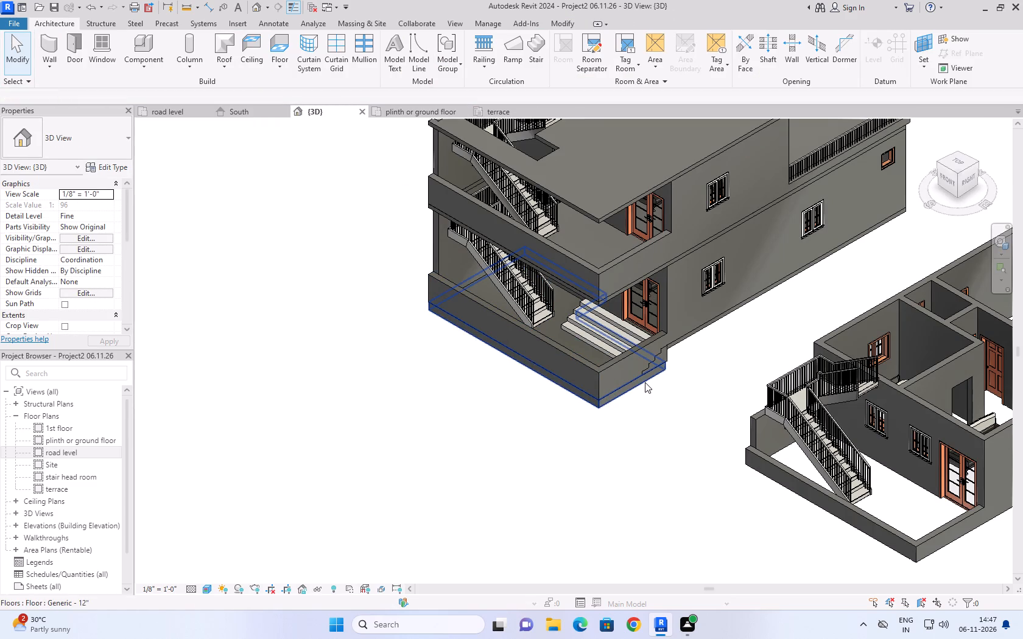
pyautogui.click(255, 108)
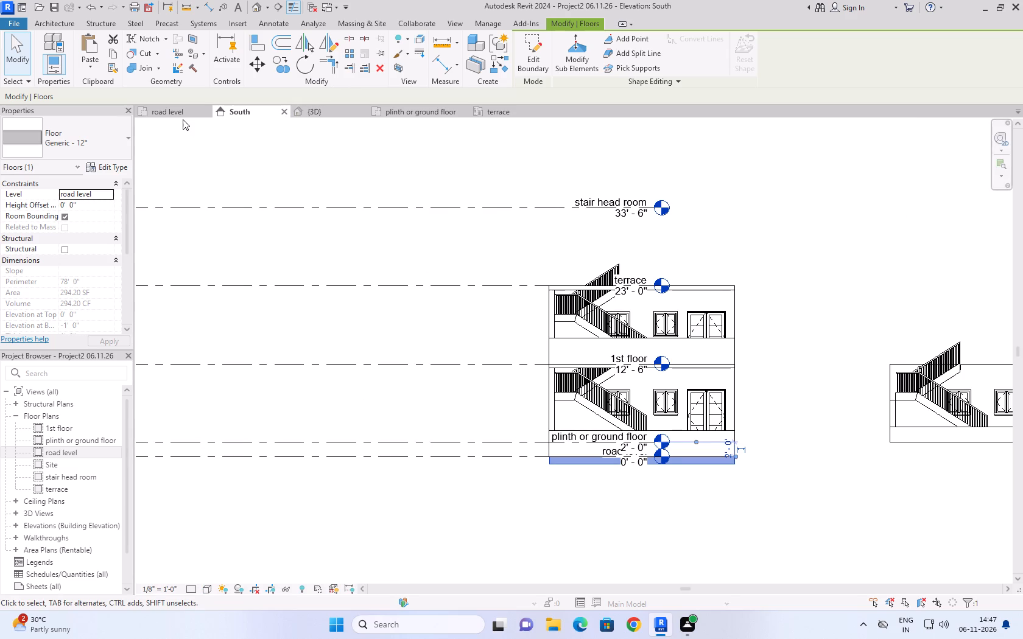
# Reopen the road-level floor's boundary, check it against the walls in plan and 3D, and finish the edit.
pyautogui.click(181, 111)
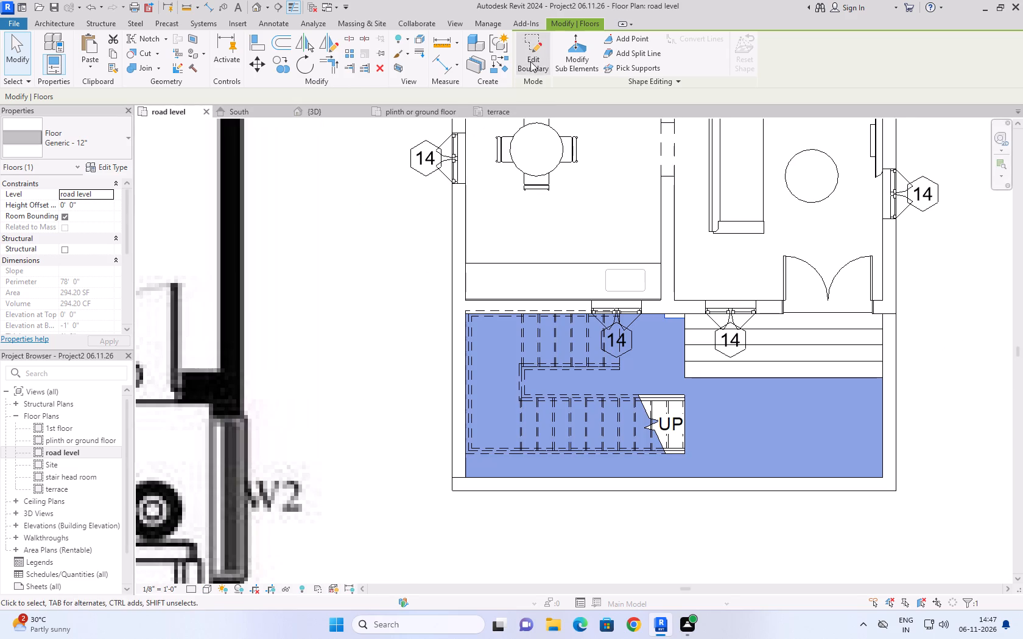
pyautogui.click(533, 57)
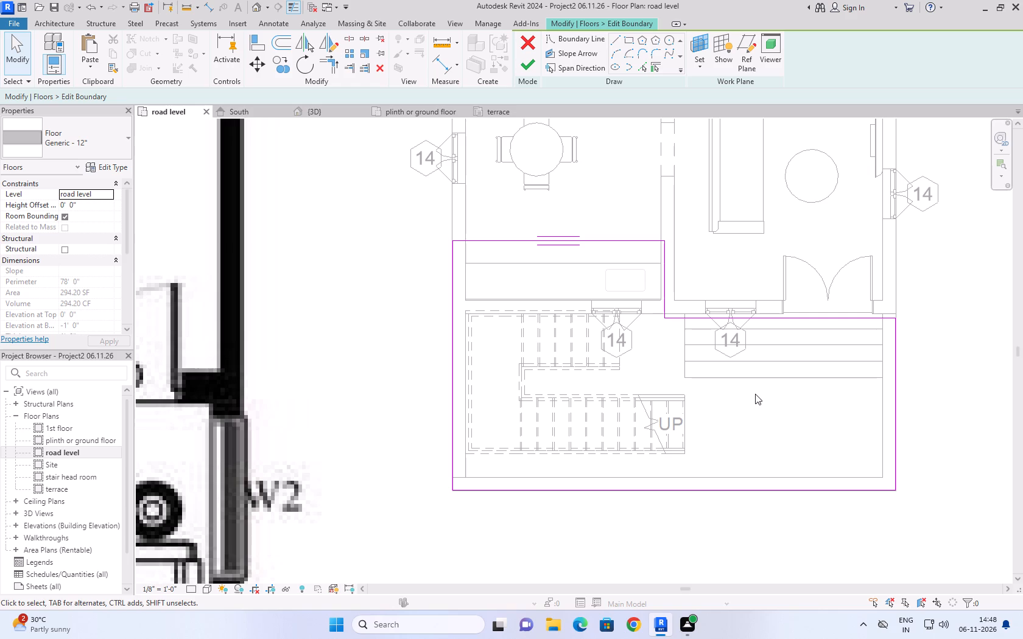
pyautogui.scroll(1, 755, 394)
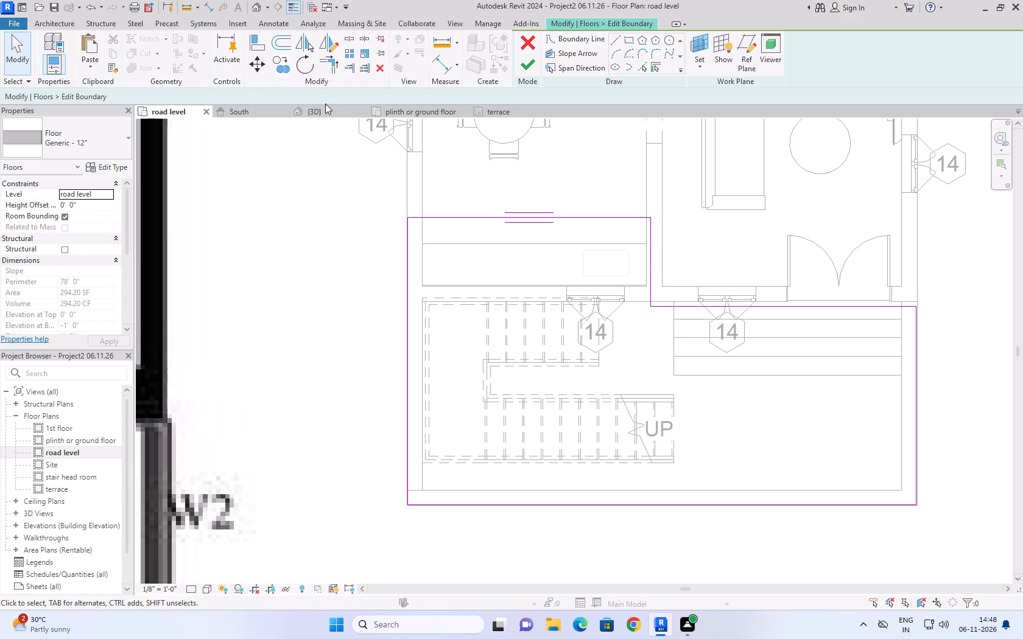
pyautogui.click(325, 103)
pyautogui.click(331, 116)
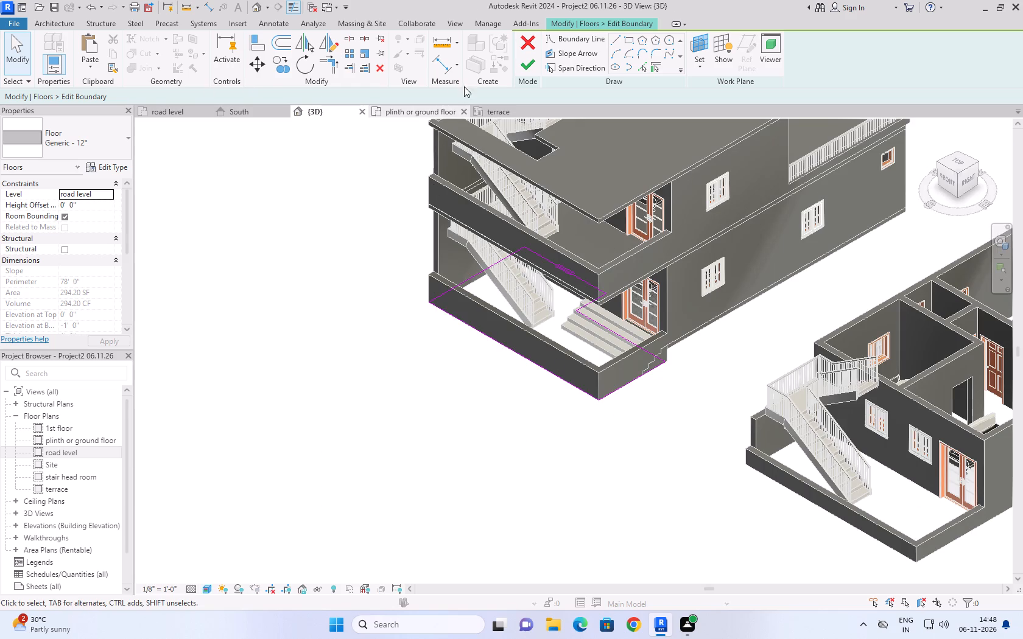
pyautogui.moveTo(514, 56); pyautogui.dragTo(515, 64)
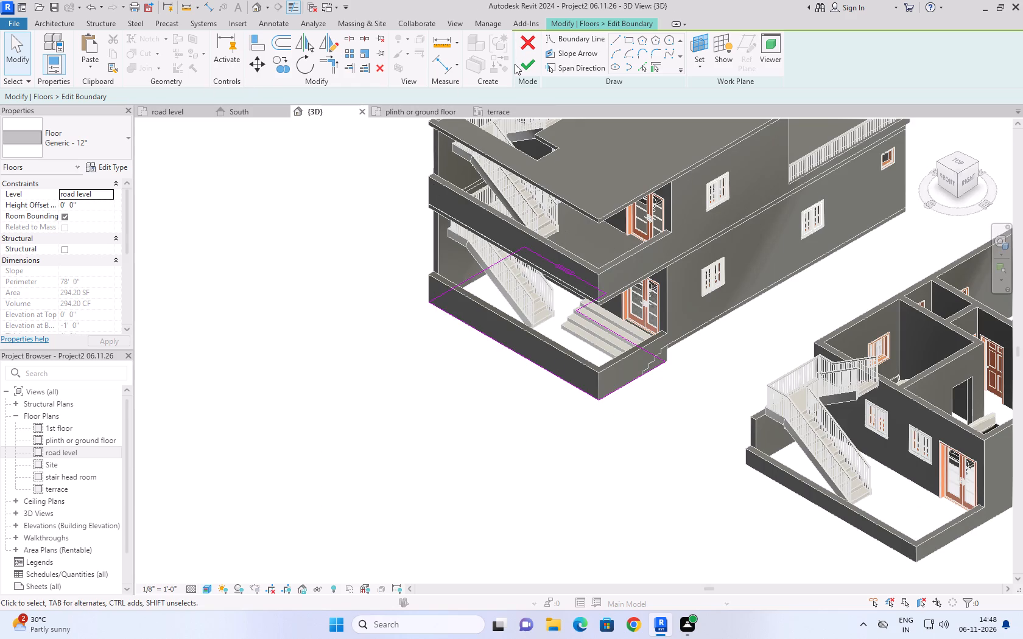
pyautogui.moveTo(515, 64); pyautogui.dragTo(514, 63)
pyautogui.click(515, 65)
pyautogui.click(521, 64)
pyautogui.click(500, 444)
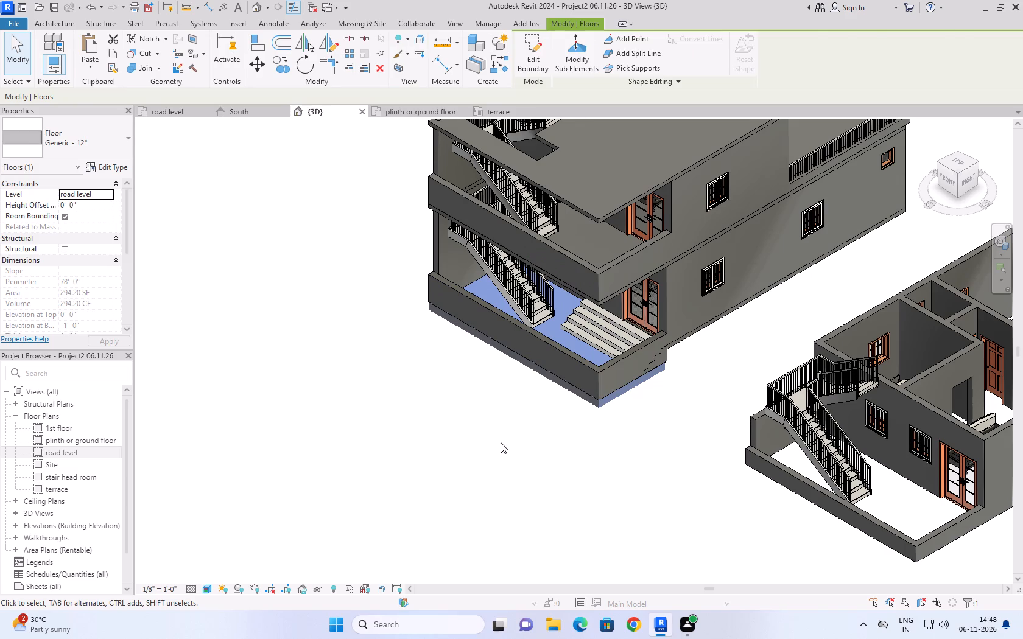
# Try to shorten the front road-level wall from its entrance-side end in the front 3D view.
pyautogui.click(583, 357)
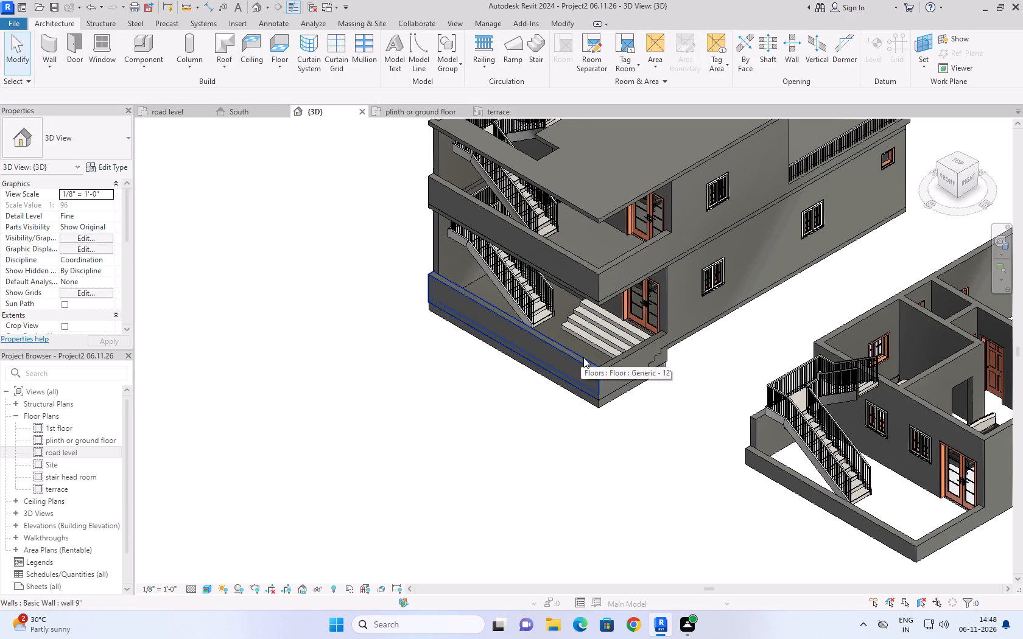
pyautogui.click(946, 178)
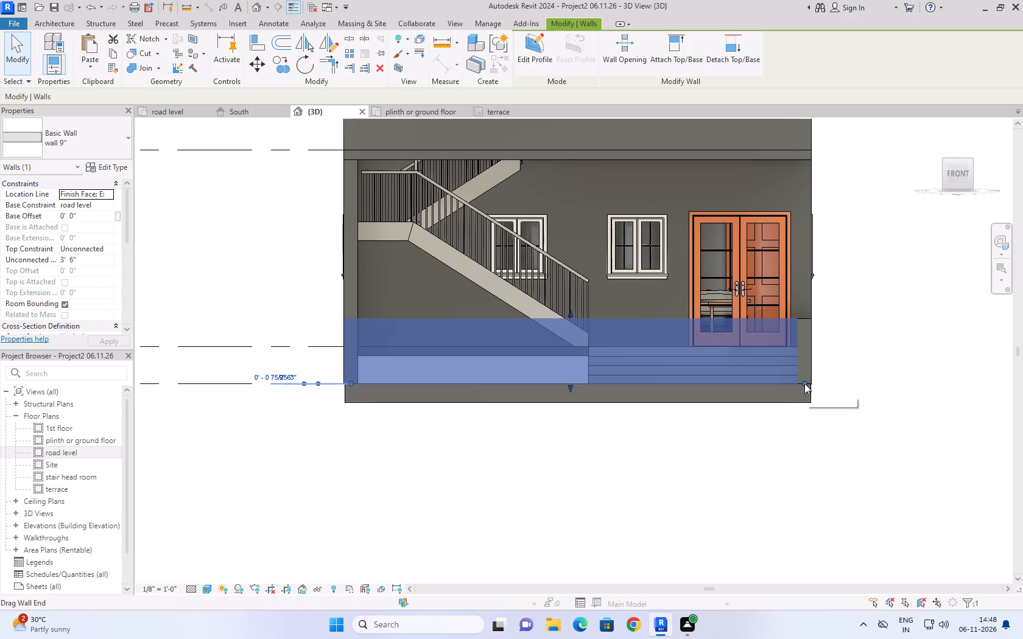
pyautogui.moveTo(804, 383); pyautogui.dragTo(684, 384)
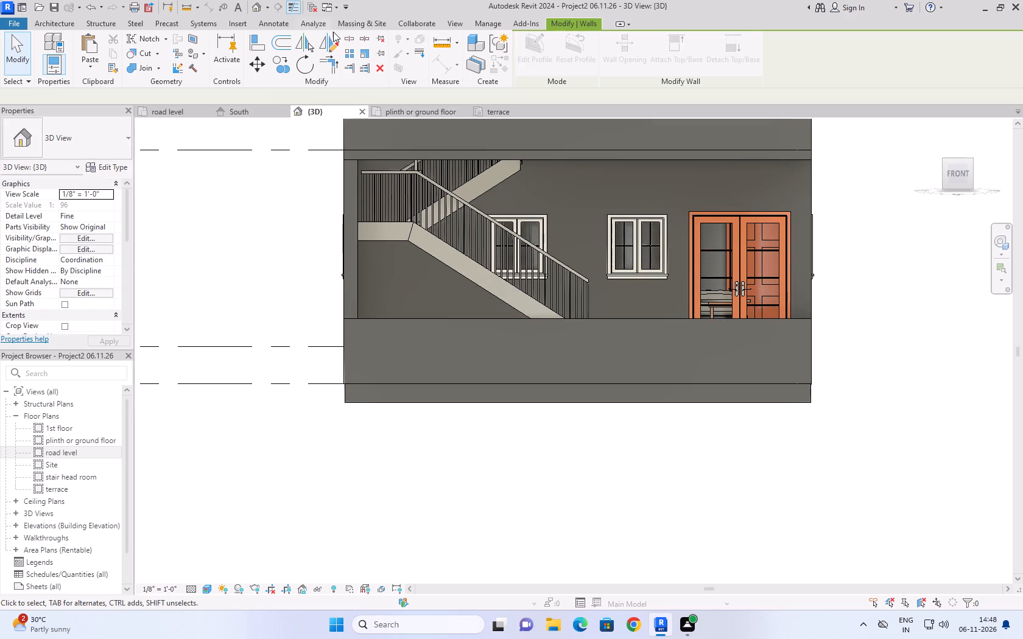
# Split the front road-level wall about 5'-6" from the east wall's inner face in the plinth or ground floor plan.
pyautogui.click(396, 114)
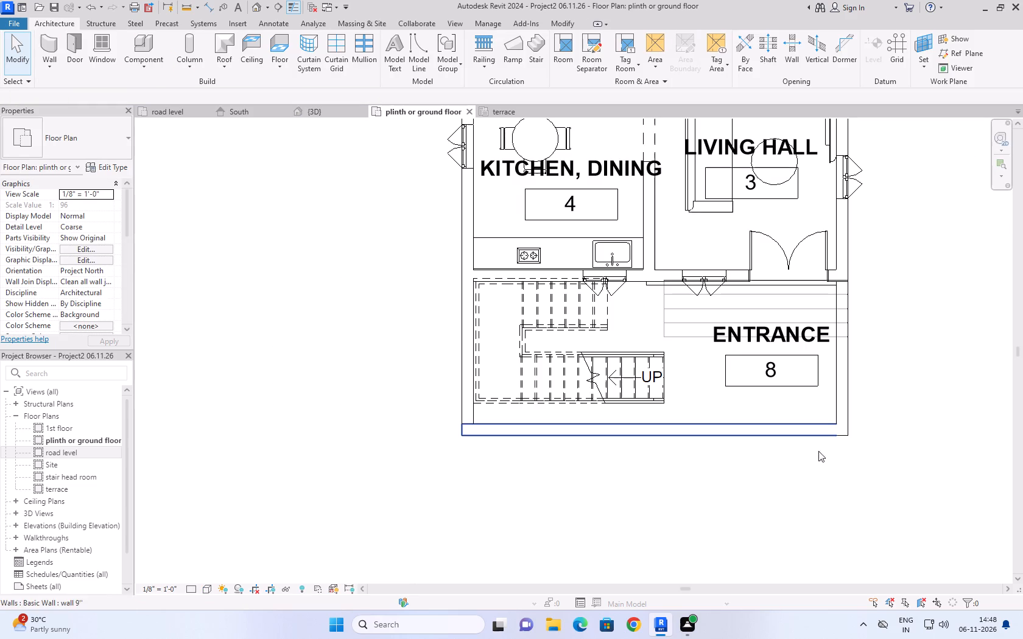
pyautogui.click(823, 434)
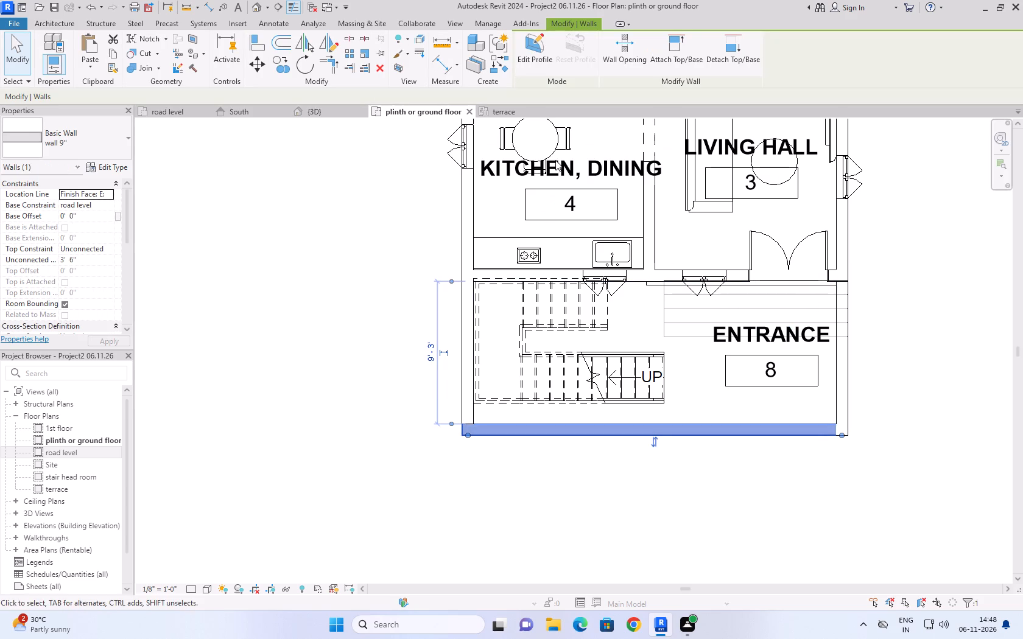
pyautogui.click(351, 43)
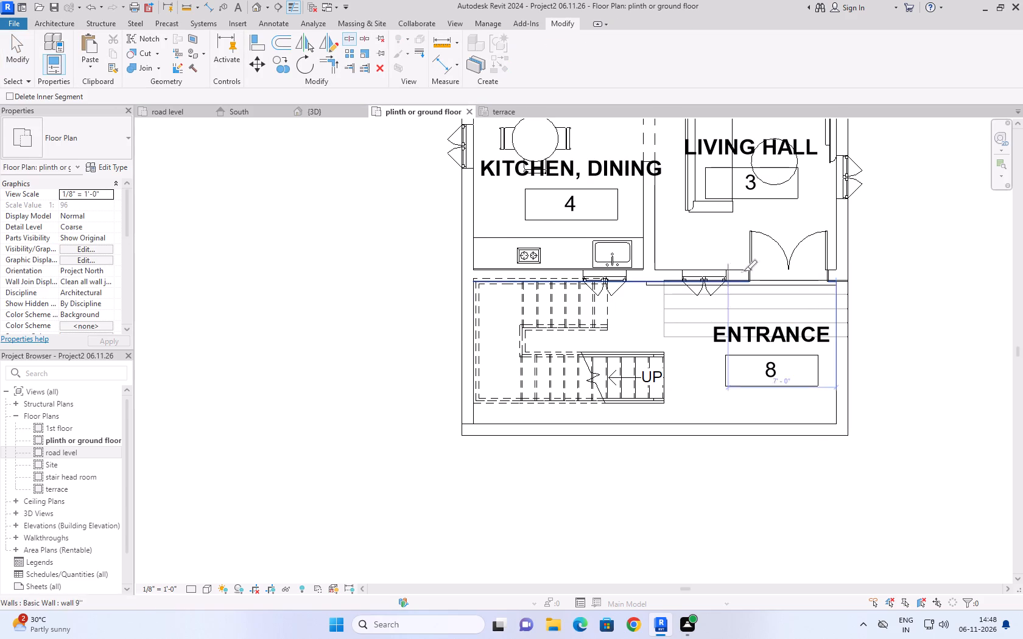
pyautogui.click(753, 435)
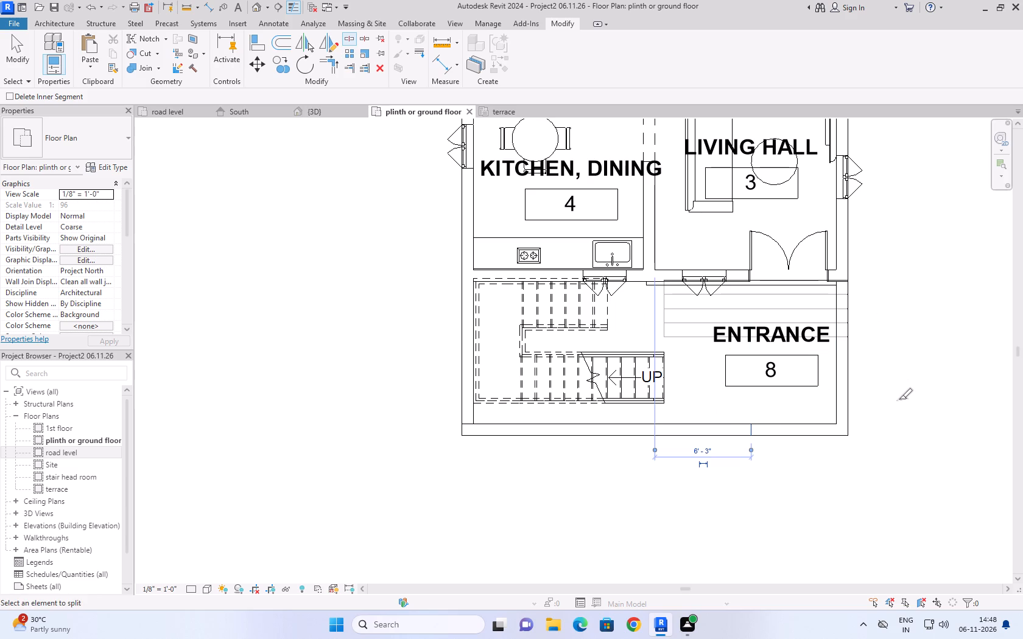
pyautogui.press('Escape')
pyautogui.press('Escape')
pyautogui.press('Escape')
# Shorten the split-off front wall piece to a small stub at the east wall, leaving an opening at the entrance.
pyautogui.click(810, 434)
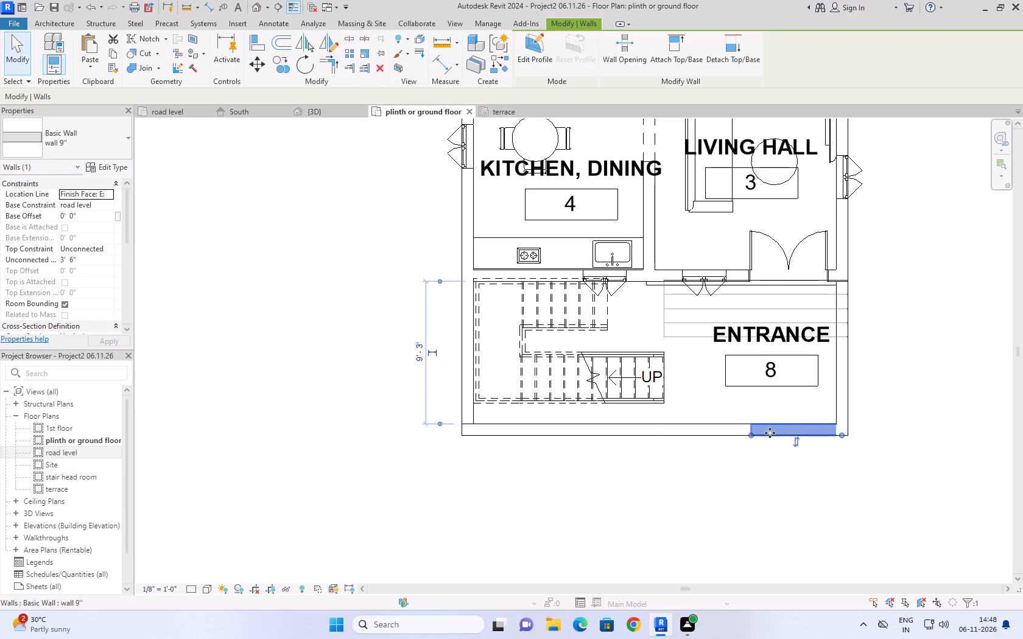
pyautogui.moveTo(753, 437); pyautogui.dragTo(785, 434)
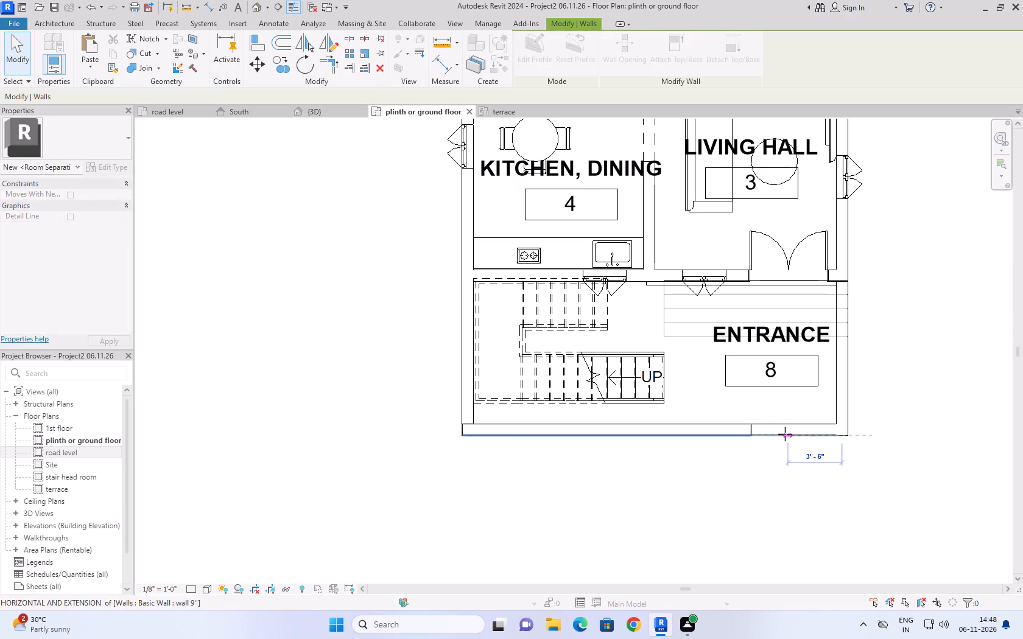
pyautogui.click(800, 455)
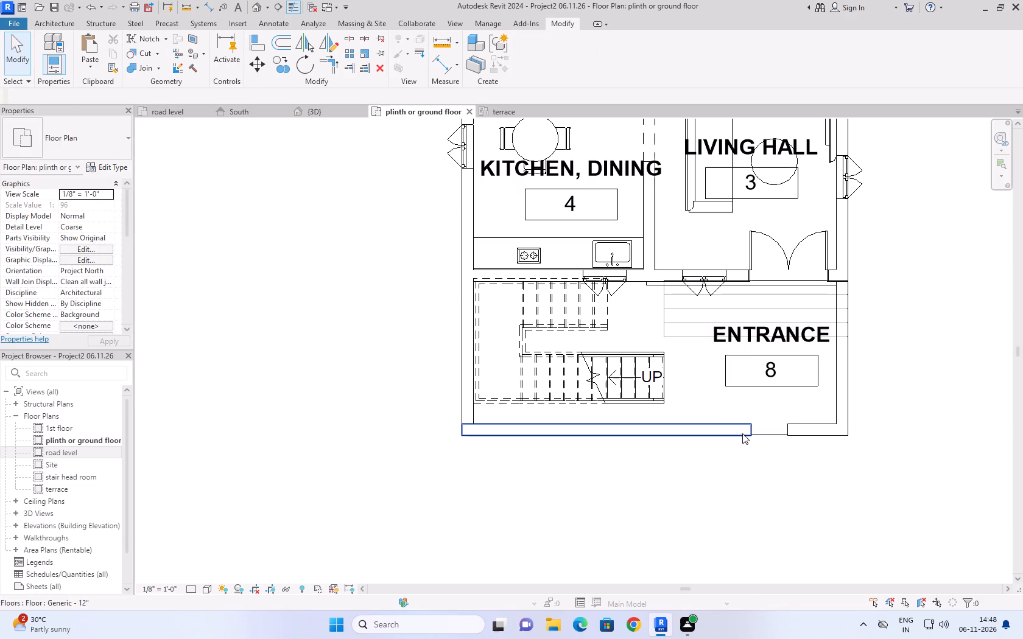
pyautogui.click(793, 430)
pyautogui.moveTo(788, 435); pyautogui.dragTo(818, 436)
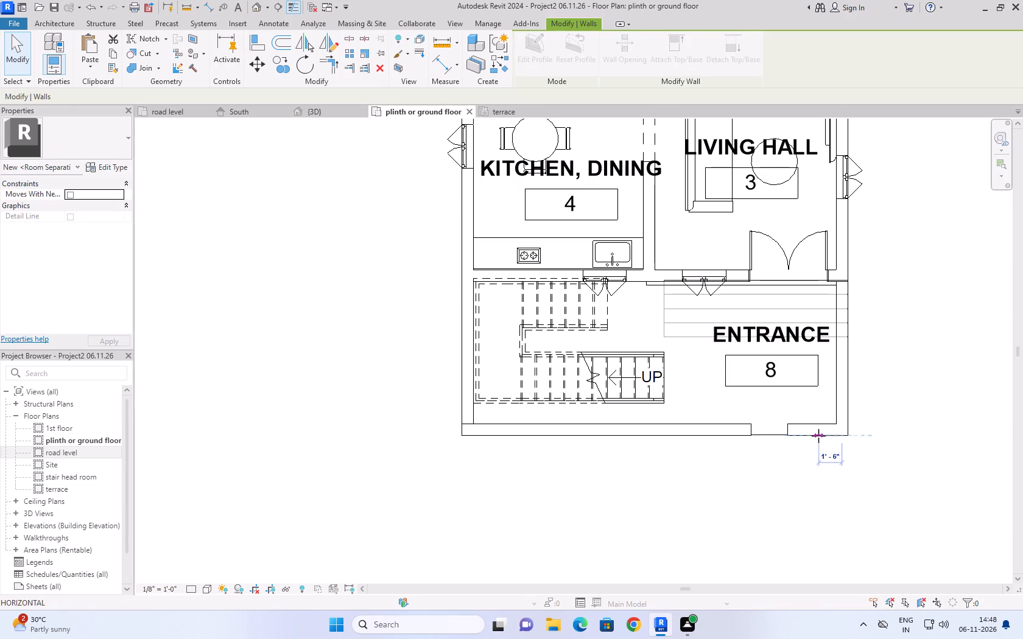
pyautogui.moveTo(818, 436); pyautogui.dragTo(831, 436)
pyautogui.click(888, 380)
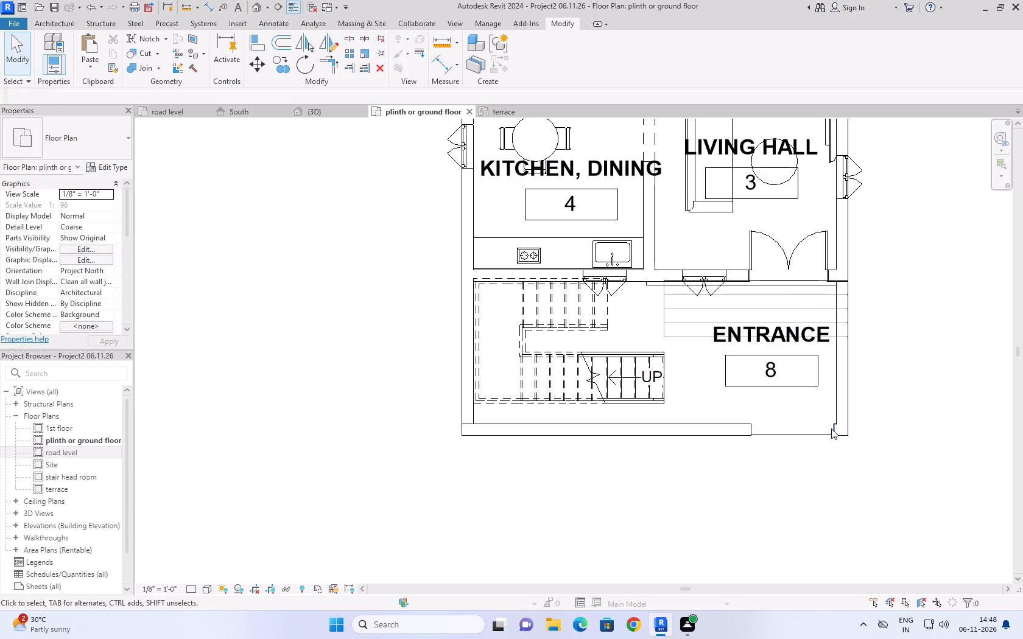
# Inspect the front wall's entrance opening and the entrance steps in 3D, from the front and from the corner.
pyautogui.click(337, 117)
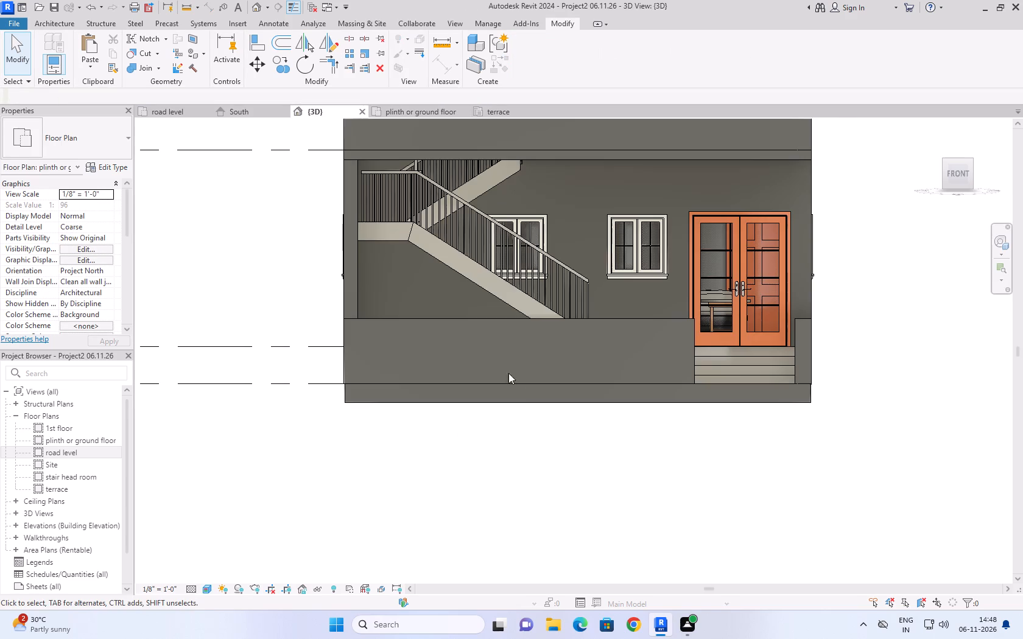
pyautogui.click(665, 474)
pyautogui.click(932, 128)
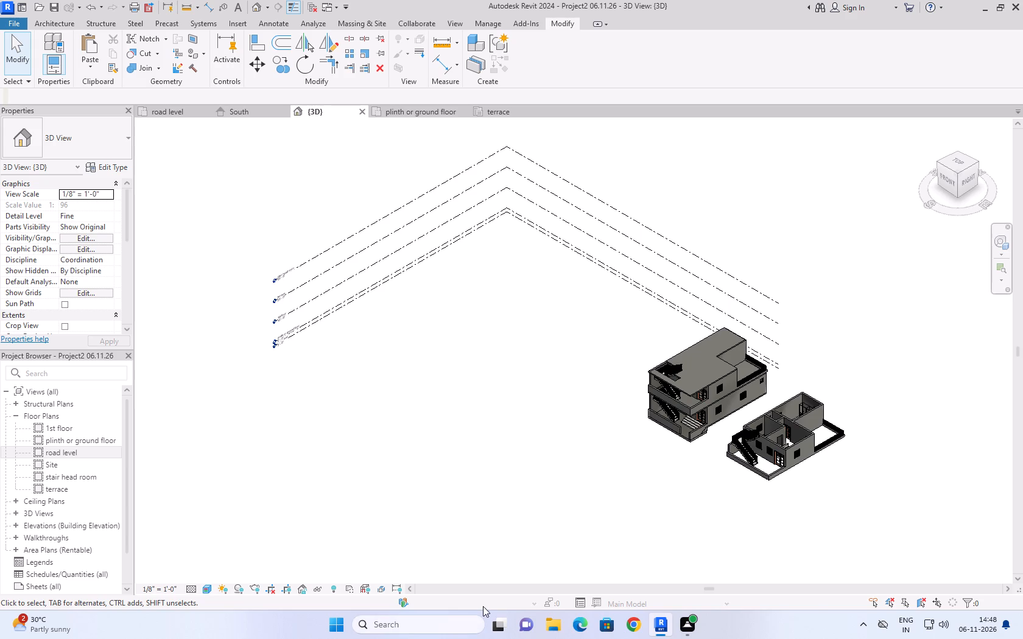
pyautogui.scroll(7, 745, 449)
pyautogui.scroll(5, 644, 466)
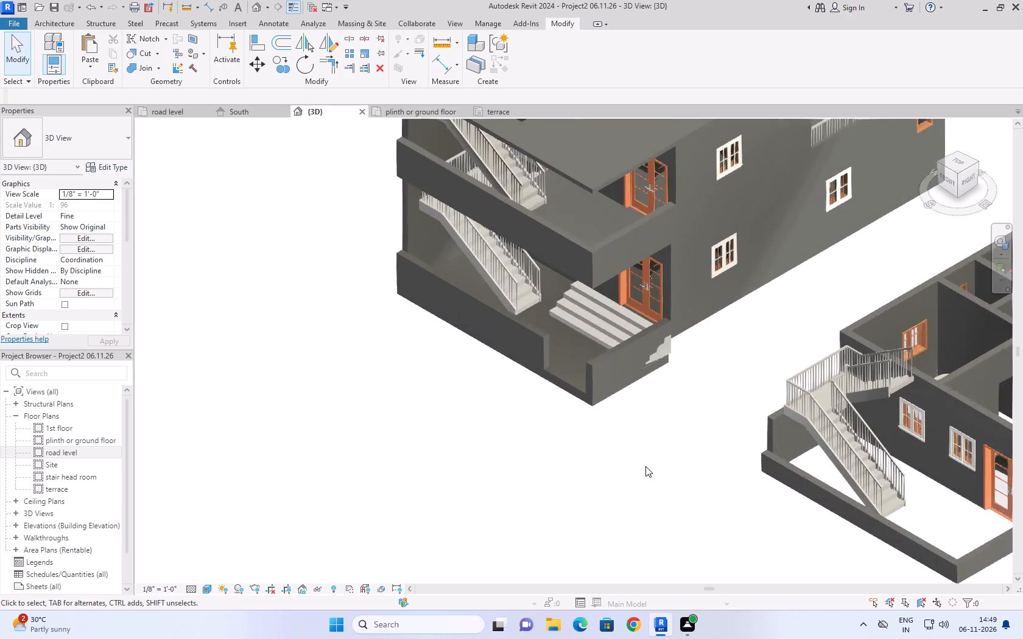
pyautogui.scroll(1, 645, 466)
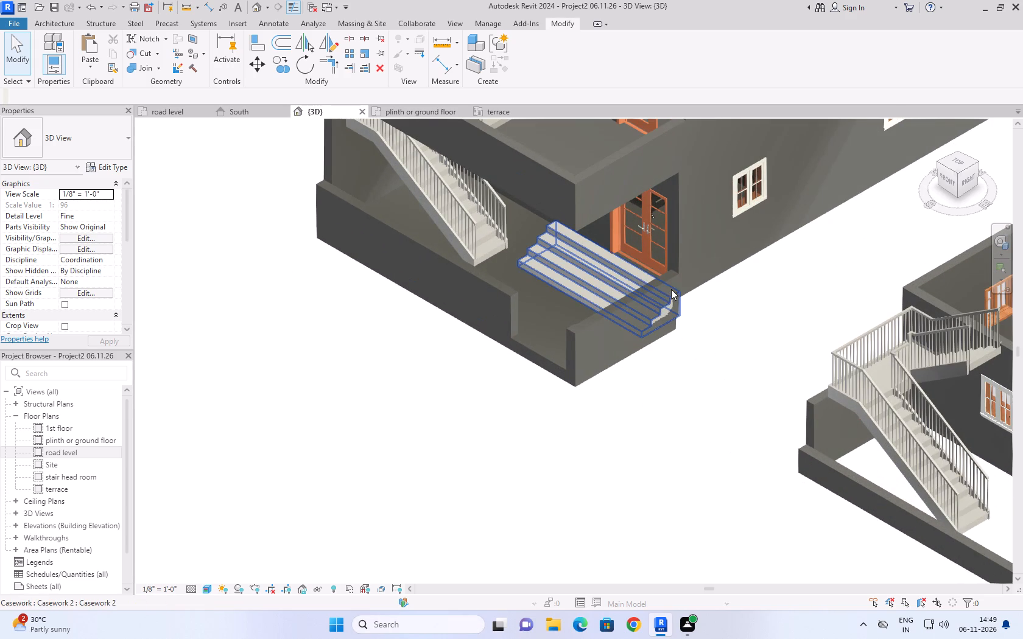
pyautogui.click(677, 298)
pyautogui.click(745, 323)
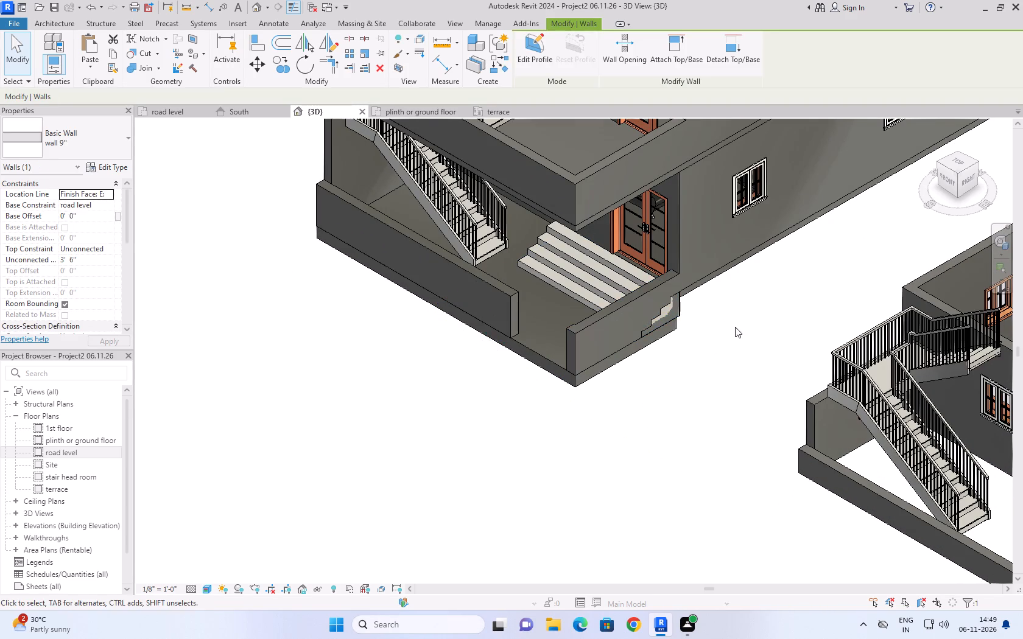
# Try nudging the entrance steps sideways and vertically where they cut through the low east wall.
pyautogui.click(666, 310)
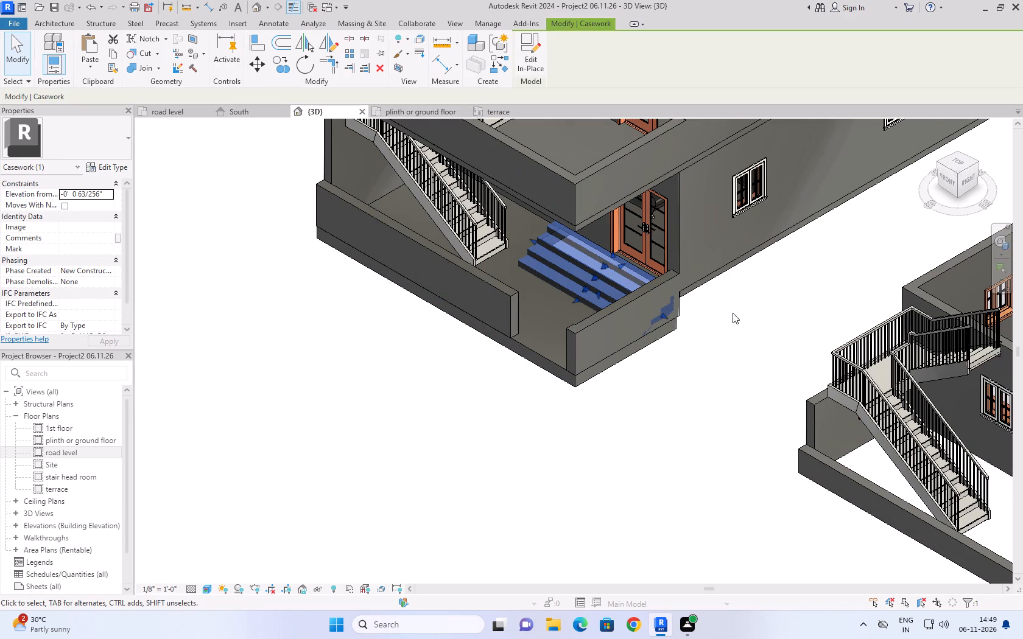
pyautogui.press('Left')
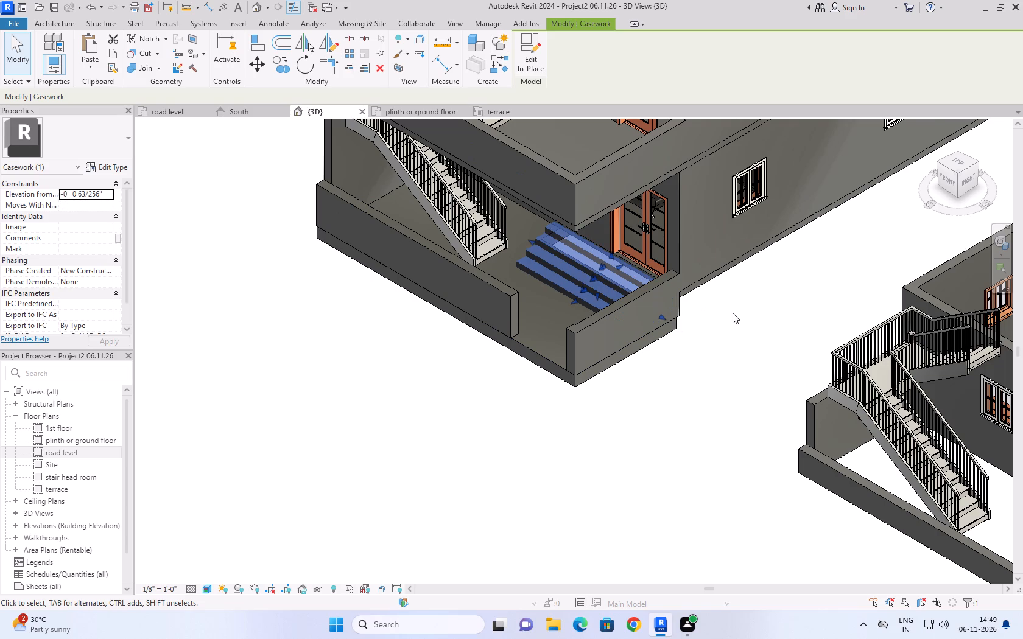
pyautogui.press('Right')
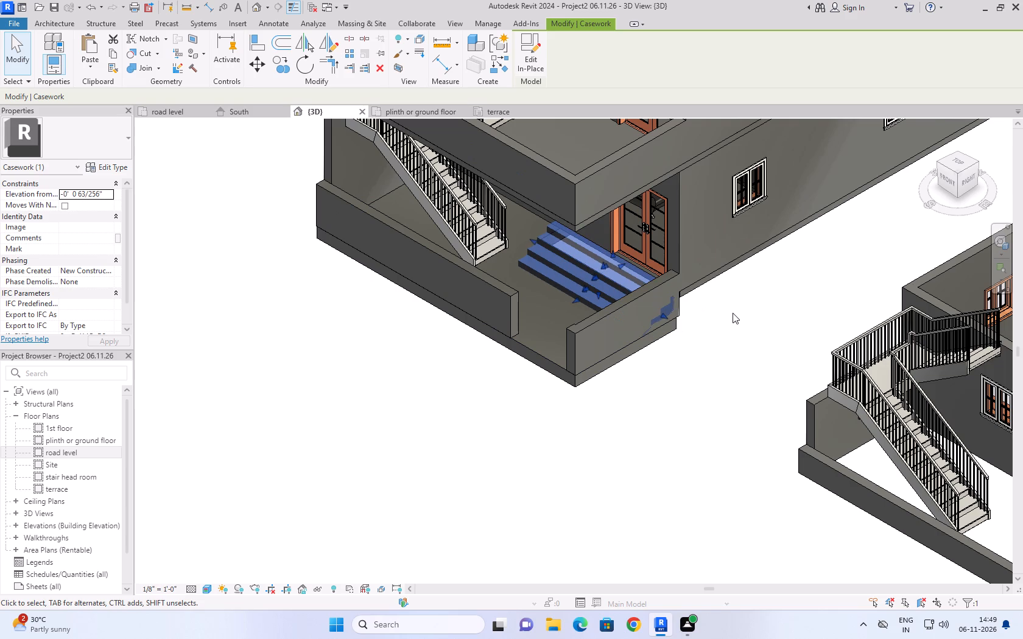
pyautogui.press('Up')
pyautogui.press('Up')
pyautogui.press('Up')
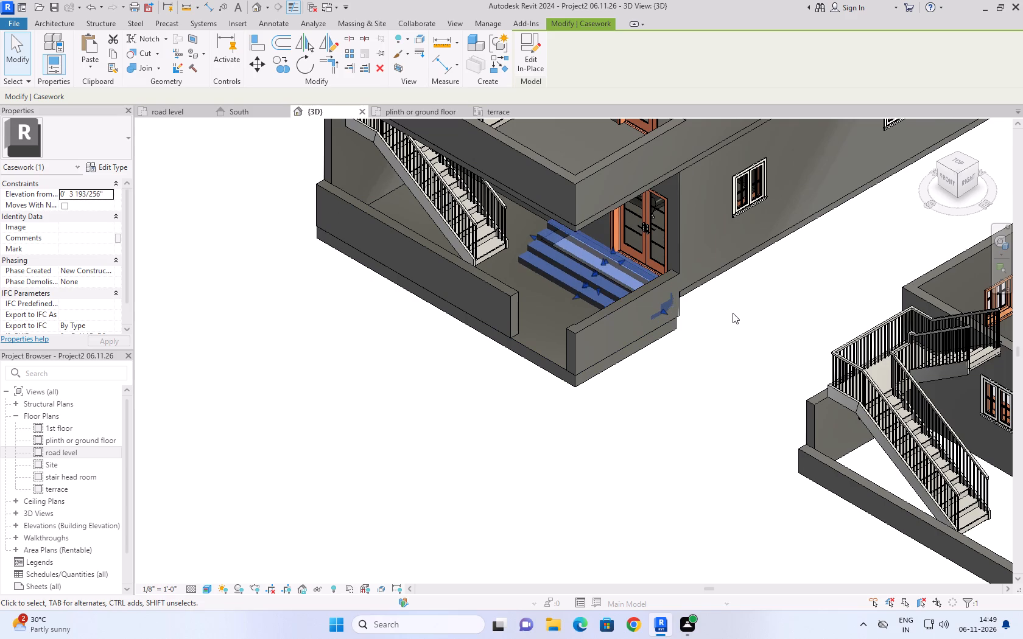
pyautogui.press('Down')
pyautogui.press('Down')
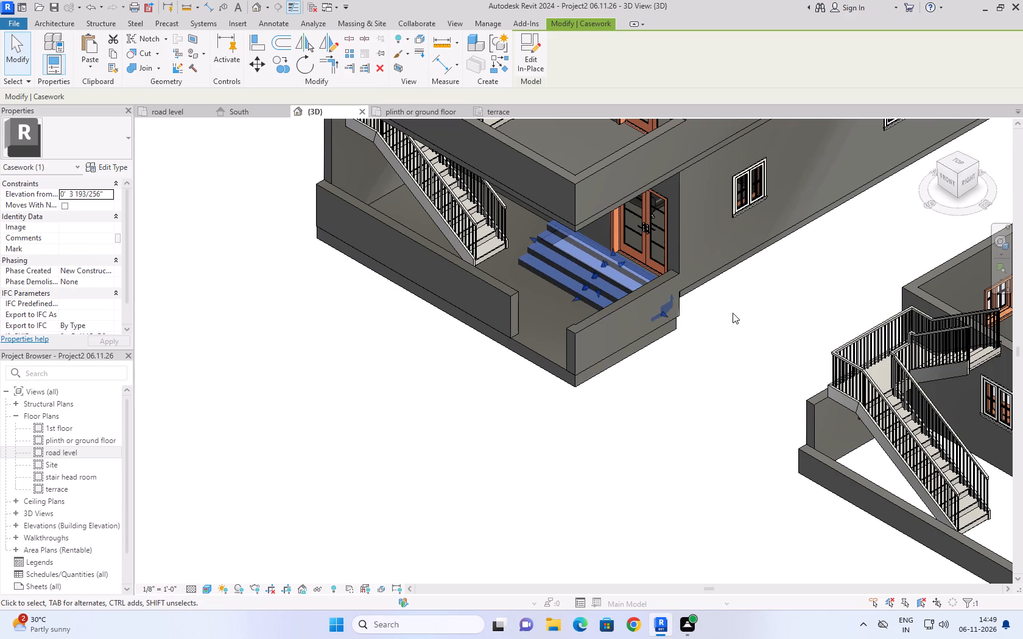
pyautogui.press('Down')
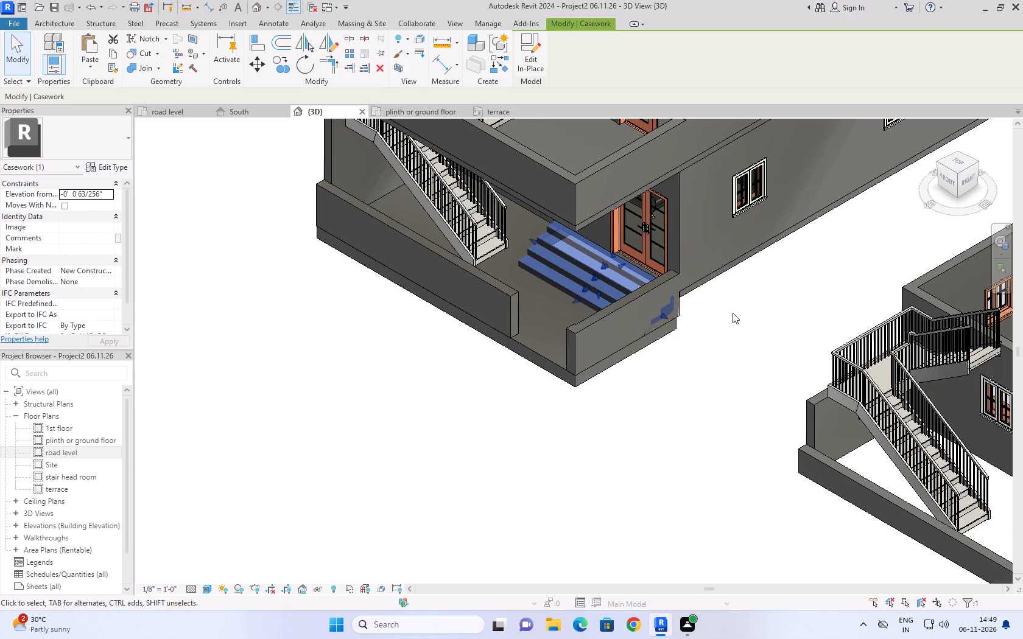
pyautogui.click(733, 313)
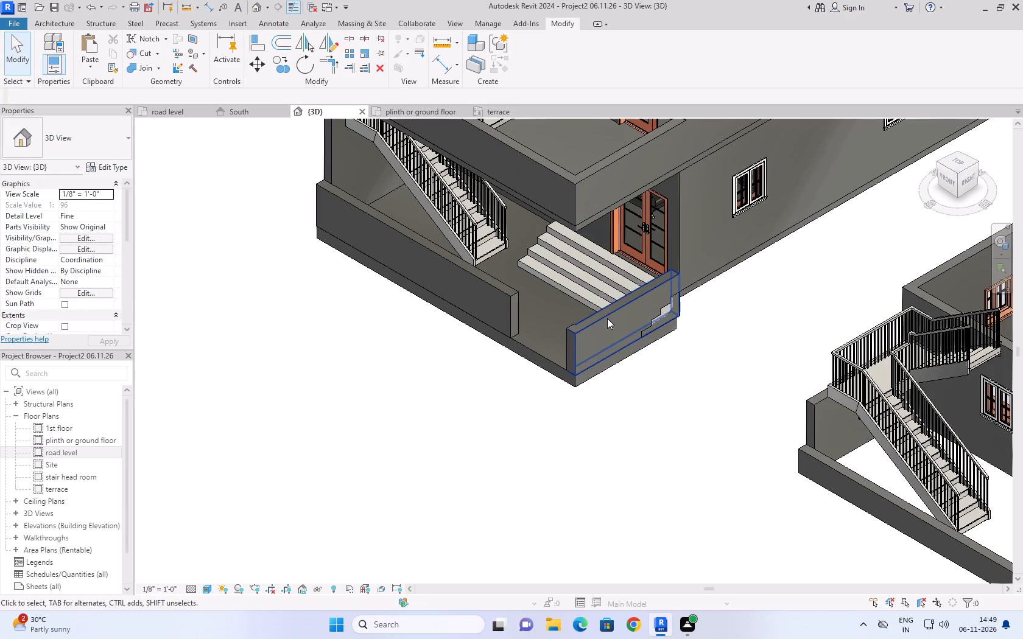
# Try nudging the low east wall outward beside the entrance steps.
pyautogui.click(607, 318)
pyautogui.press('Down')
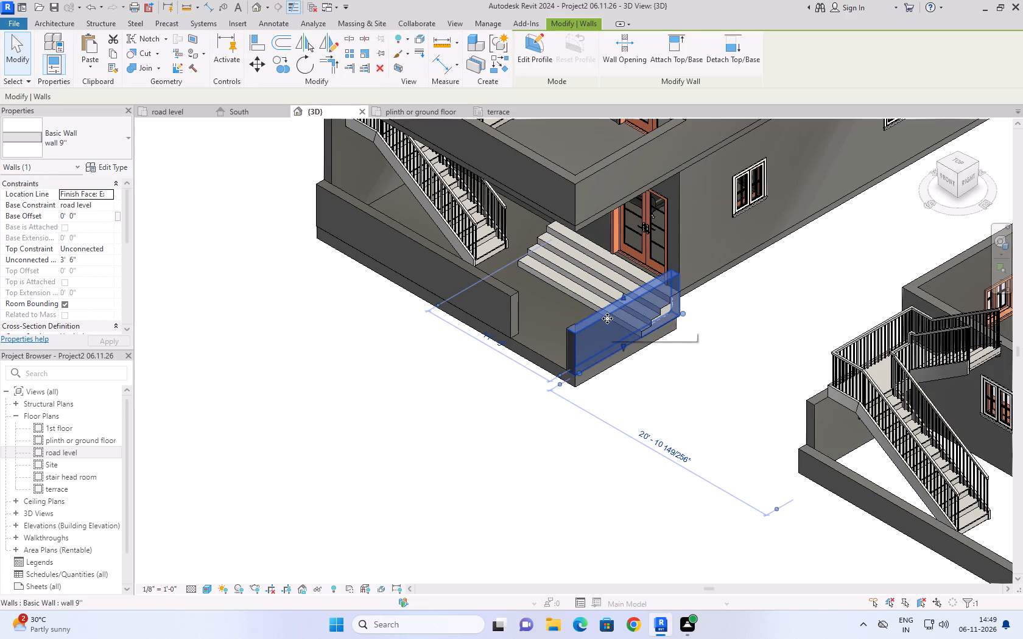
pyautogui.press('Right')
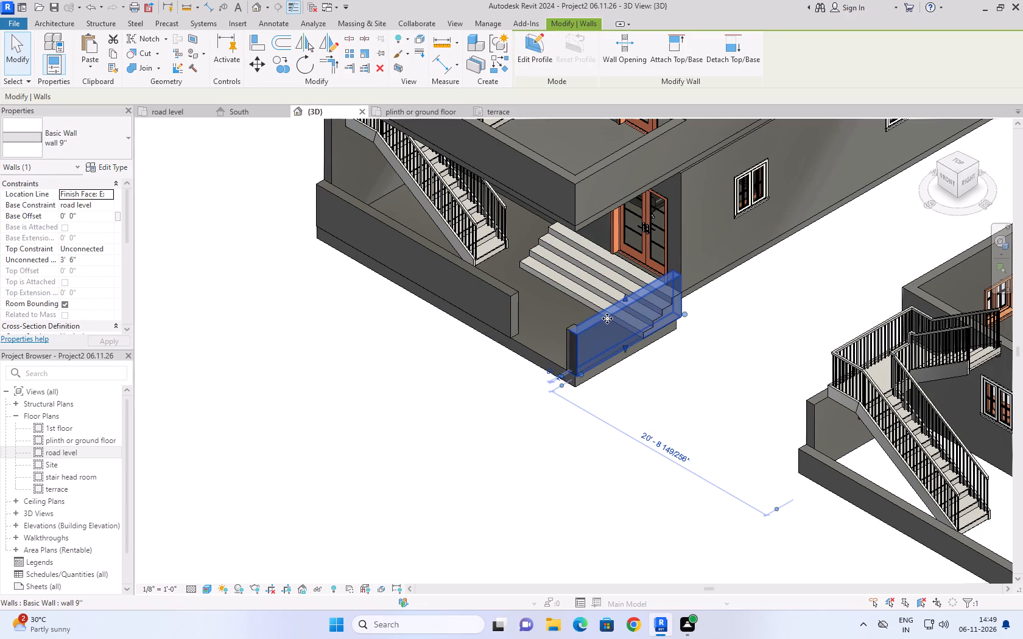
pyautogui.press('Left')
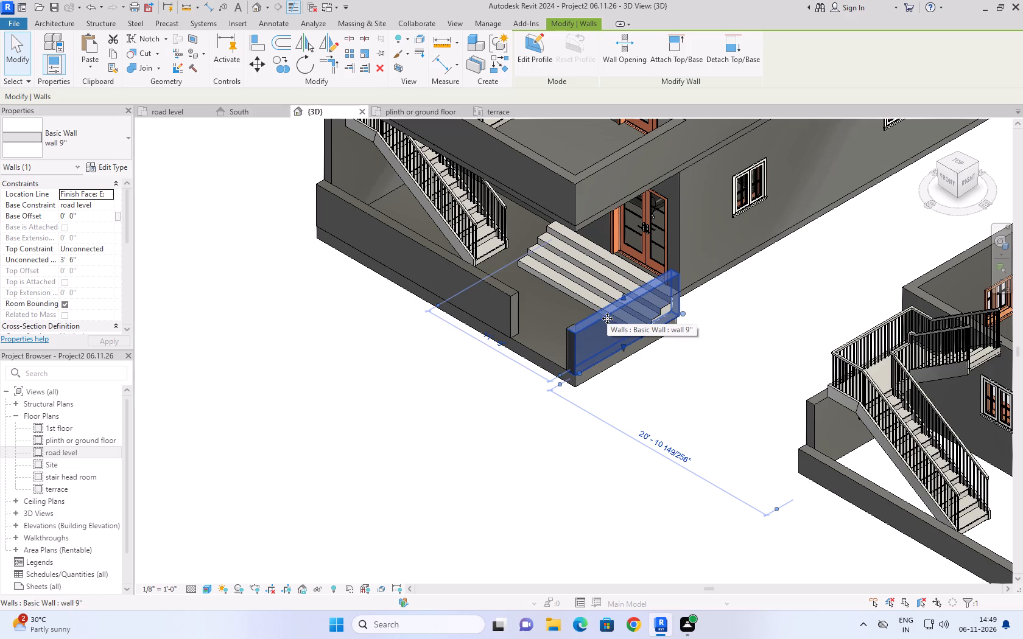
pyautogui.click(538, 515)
# Examine the entrance steps, the wall opening and the two building models from the front and from above in 3D.
pyautogui.keyDown('shift'); pyautogui.moveTo(535, 494); pyautogui.dragTo(540, 494, button='middle'); pyautogui.keyUp('shift')
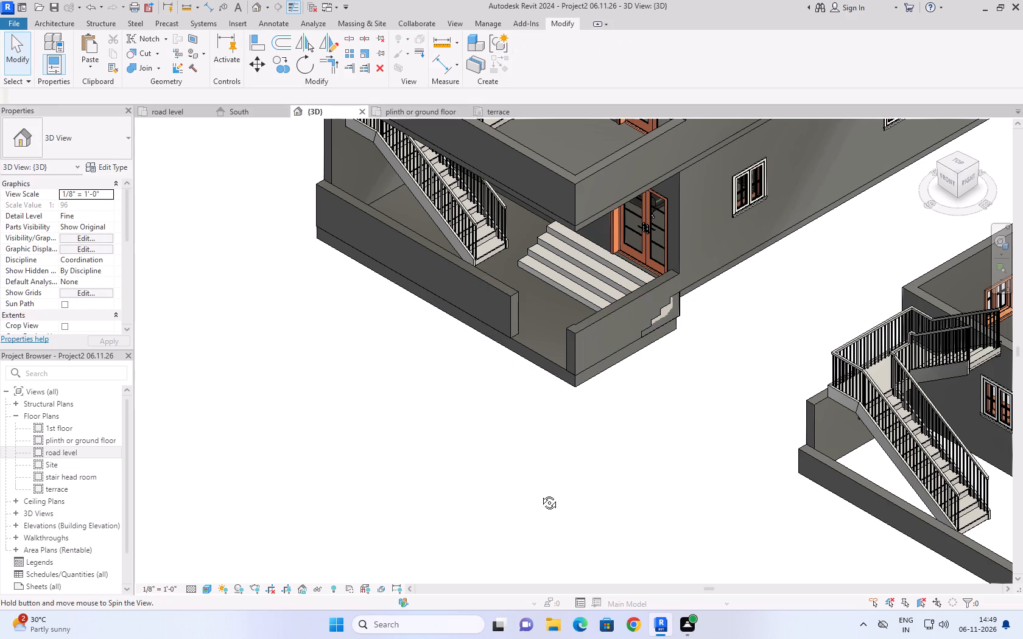
pyautogui.keyDown('shift'); pyautogui.moveTo(540, 494); pyautogui.dragTo(630, 534, button='middle'); pyautogui.keyUp('shift')
pyautogui.keyDown('shift'); pyautogui.scroll(1, 623, 527); pyautogui.keyUp('shift')
pyautogui.moveTo(591, 374); pyautogui.dragTo(697, 638, button='middle')
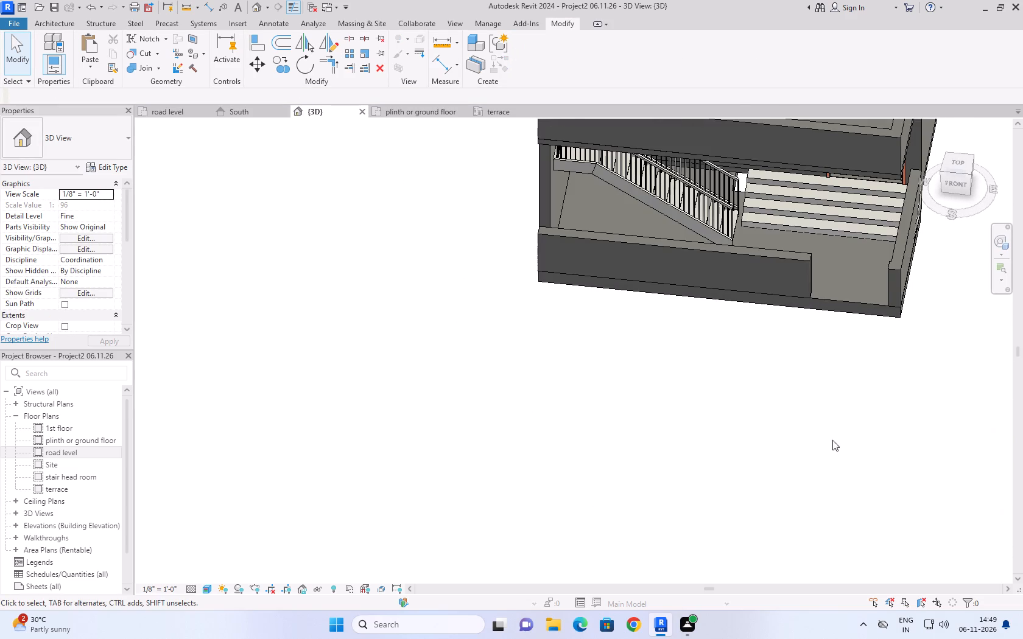
pyautogui.click(954, 166)
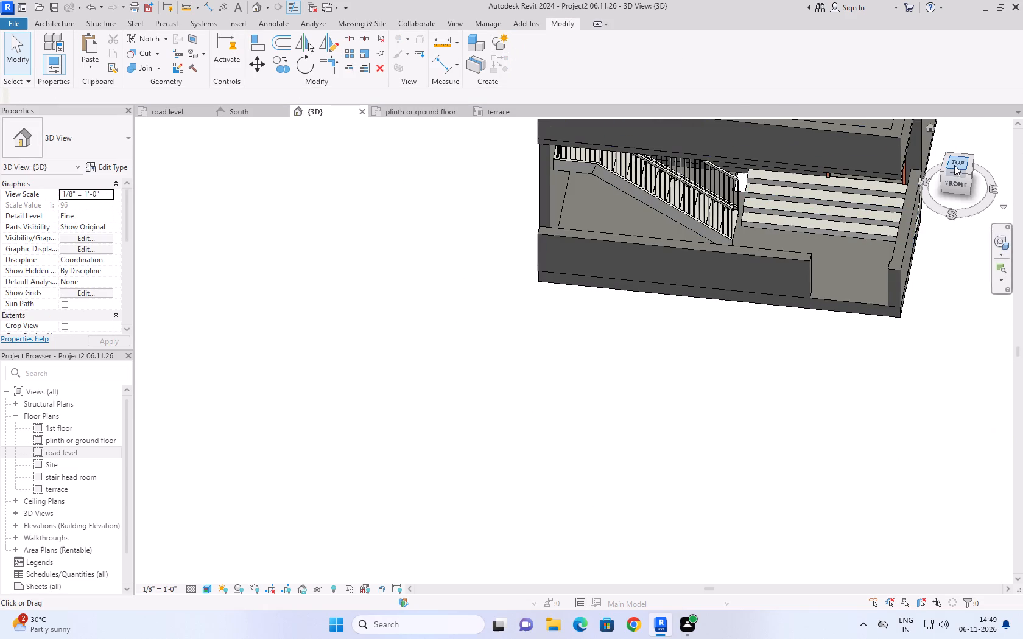
pyautogui.scroll(2, 746, 305)
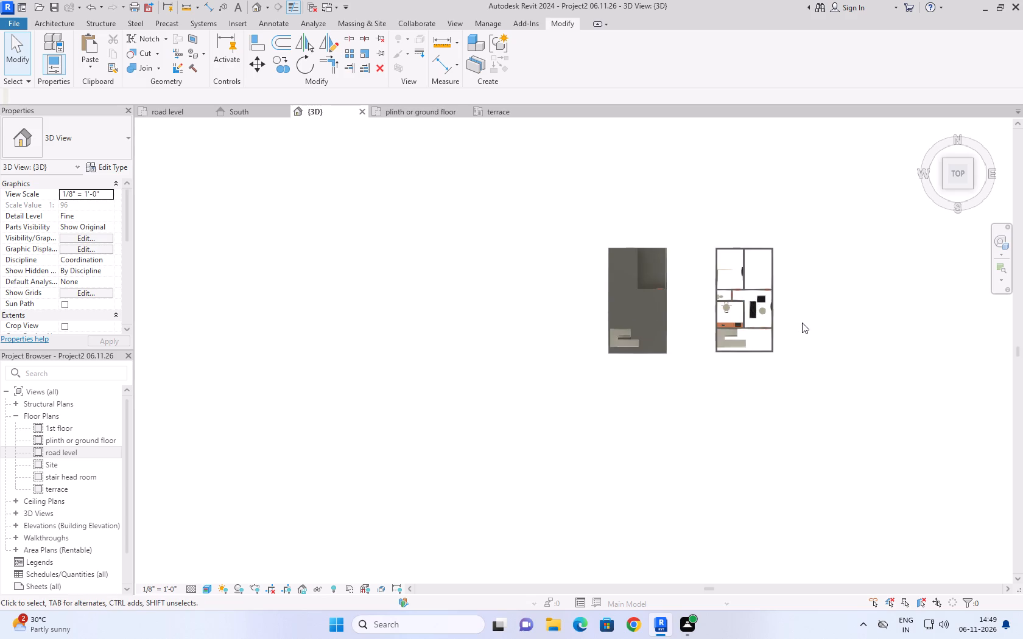
pyautogui.scroll(8, 802, 323)
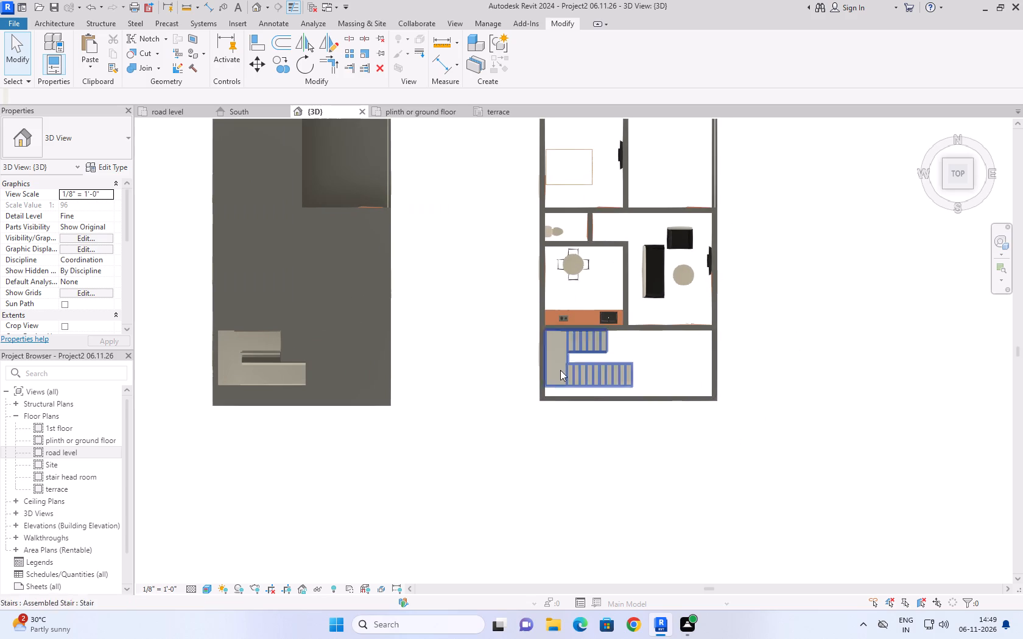
pyautogui.scroll(-5, 460, 450)
pyautogui.scroll(4, 399, 422)
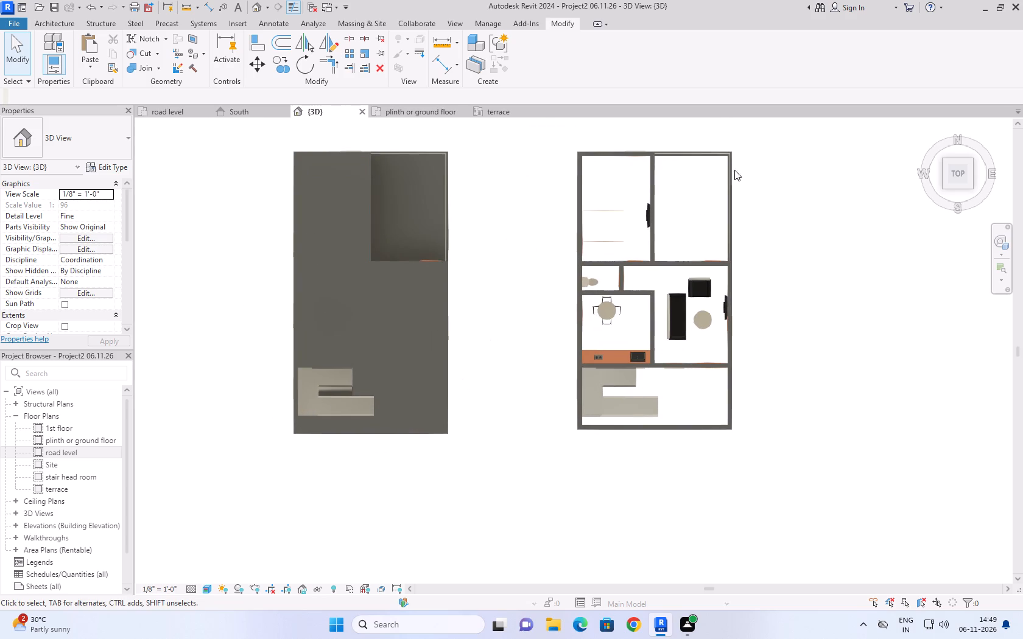
# Shorten the low front wall on the plinth or ground floor plan to 13'-0", widening the opening at the entrance.
pyautogui.click(424, 107)
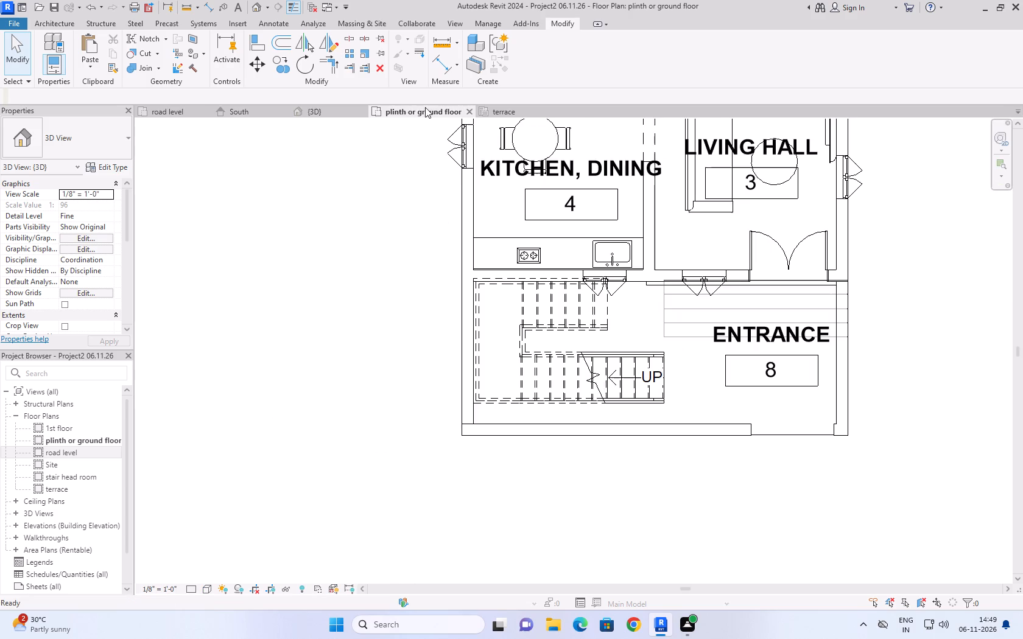
pyautogui.moveTo(896, 328); pyautogui.dragTo(748, 447, button='middle')
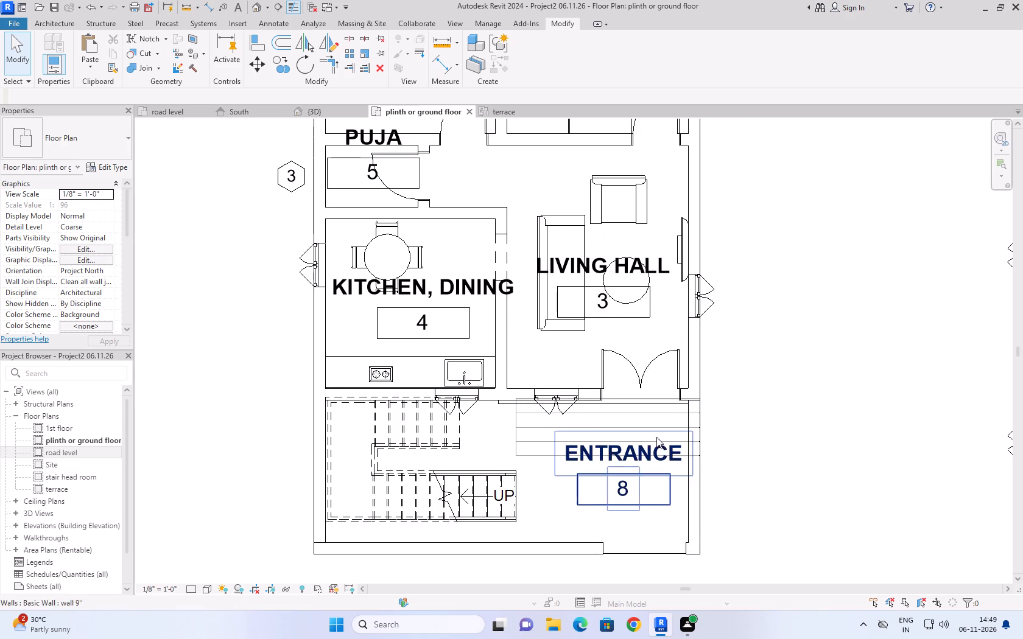
pyautogui.scroll(7, 722, 433)
pyautogui.scroll(-3, 709, 335)
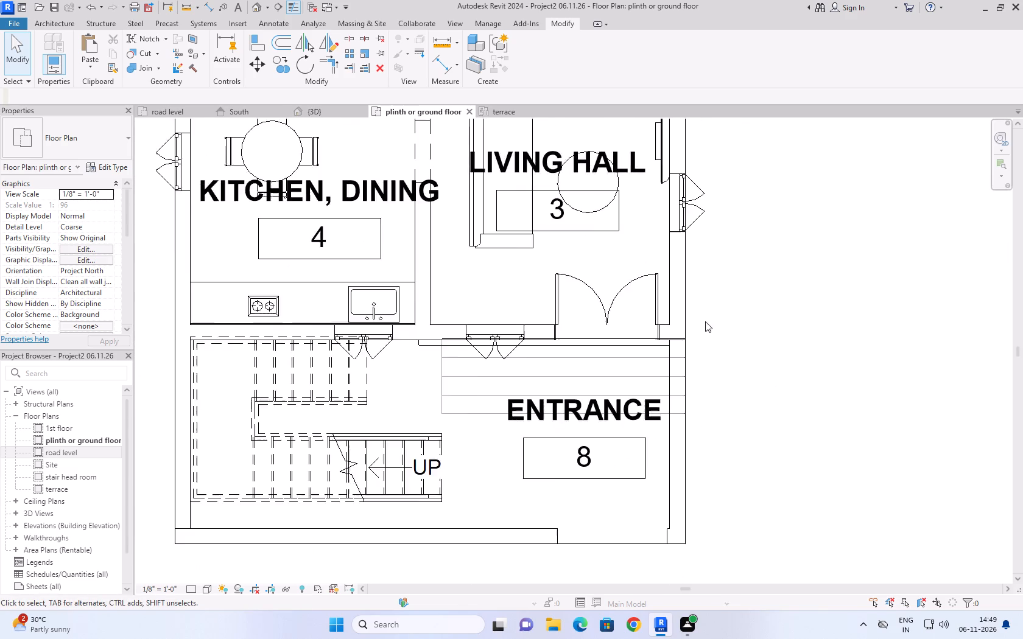
pyautogui.scroll(-7, 705, 321)
pyautogui.scroll(4, 677, 385)
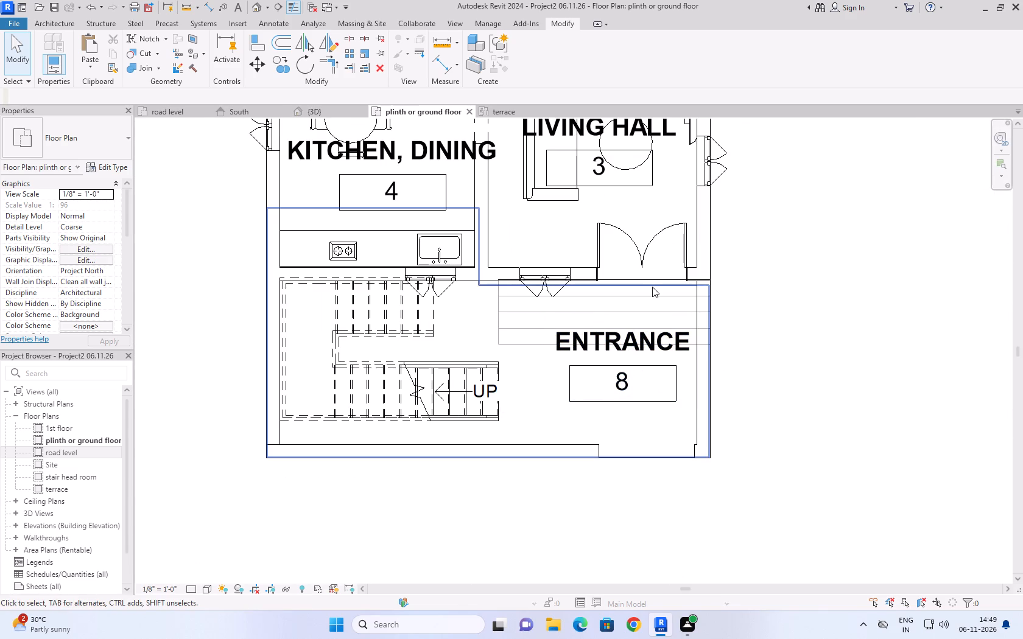
pyautogui.click(597, 451)
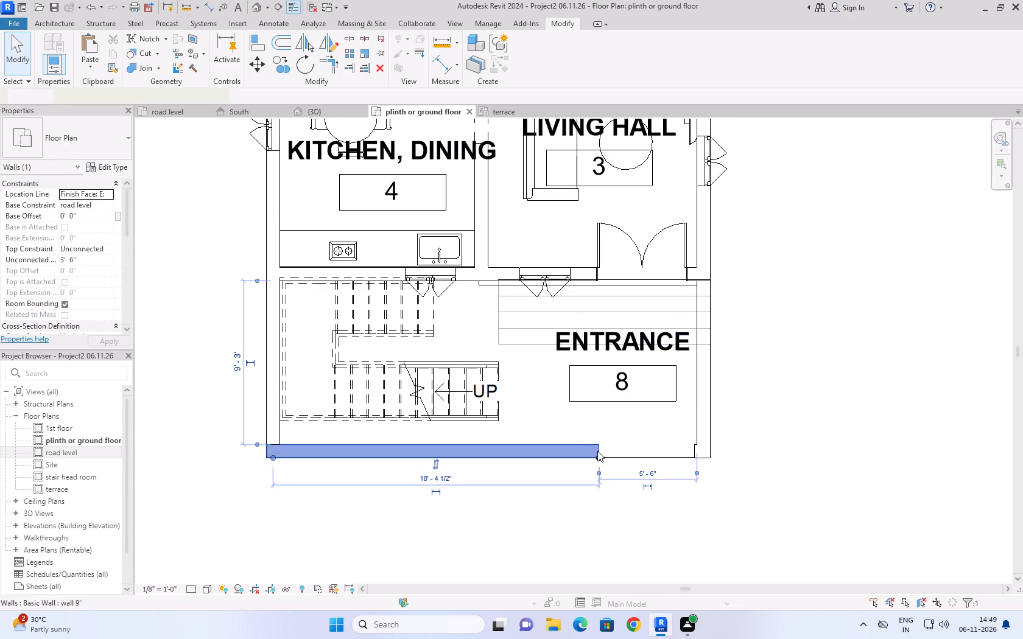
pyautogui.moveTo(597, 472); pyautogui.dragTo(519, 469)
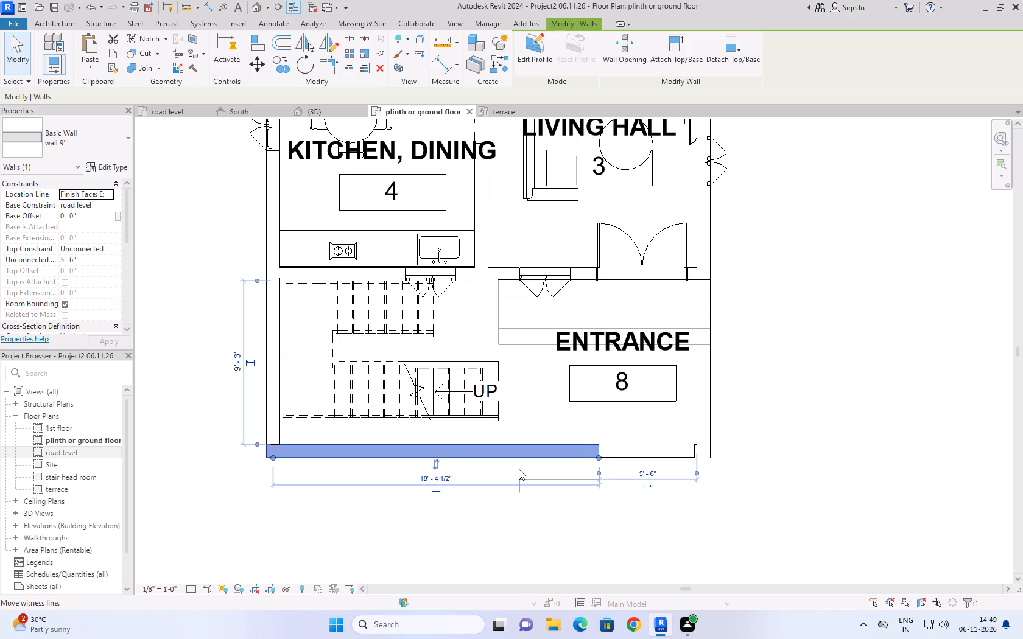
pyautogui.moveTo(519, 469); pyautogui.dragTo(504, 470)
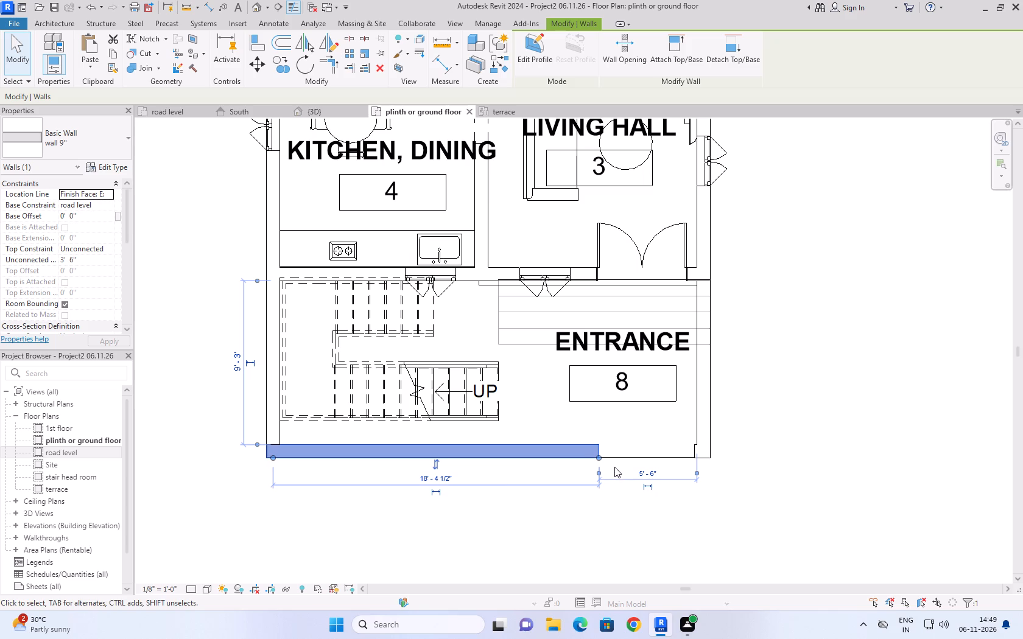
pyautogui.moveTo(600, 459); pyautogui.dragTo(504, 455)
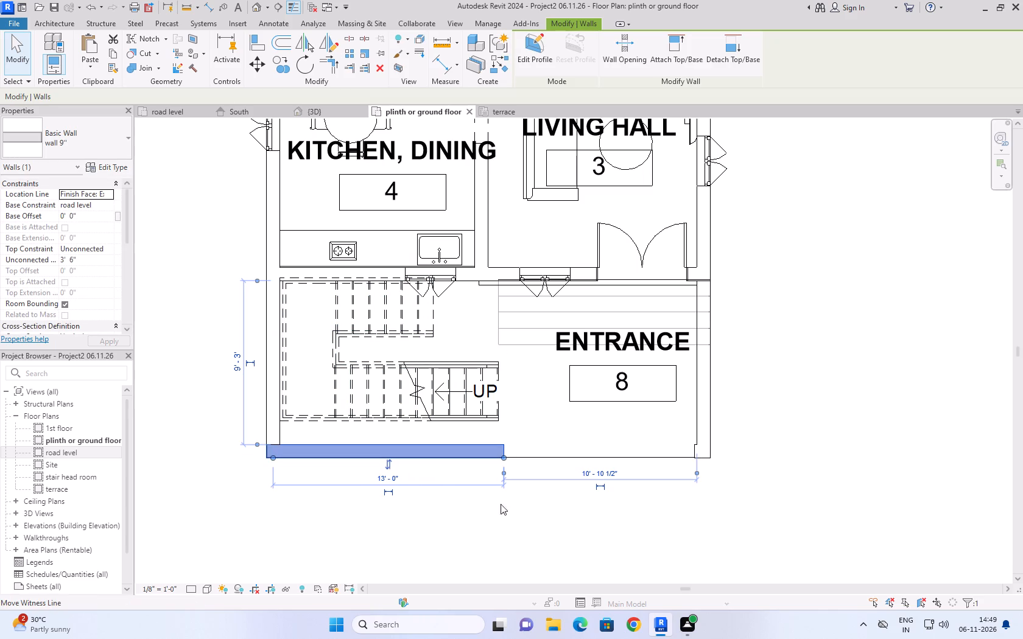
pyautogui.click(564, 517)
# Examine the widened front wall opening, the entrance steps and the low east wall in 3D from the corner and the east side.
pyautogui.click(339, 110)
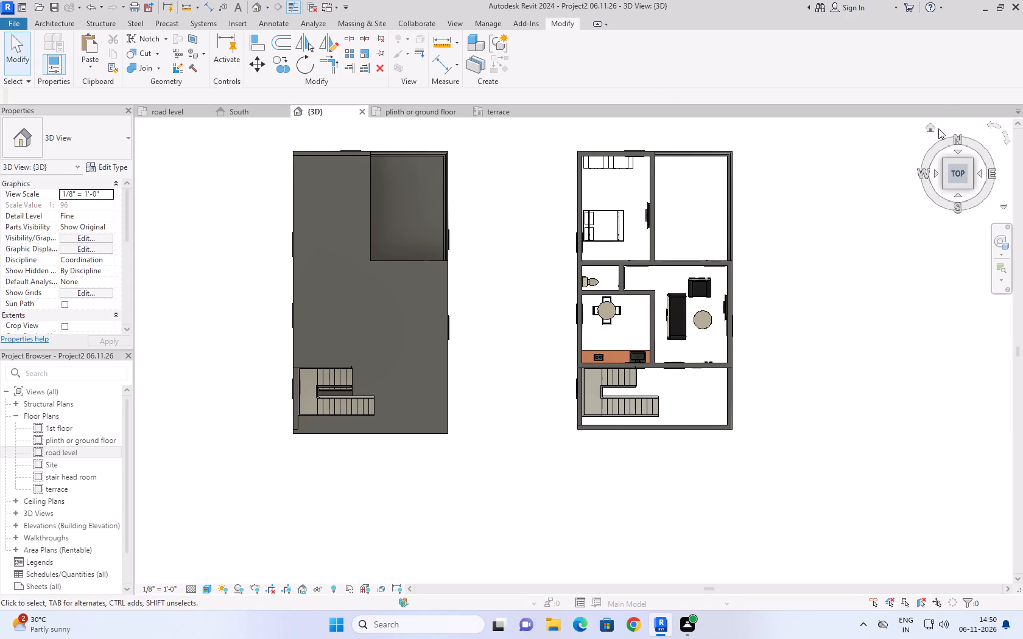
pyautogui.click(927, 127)
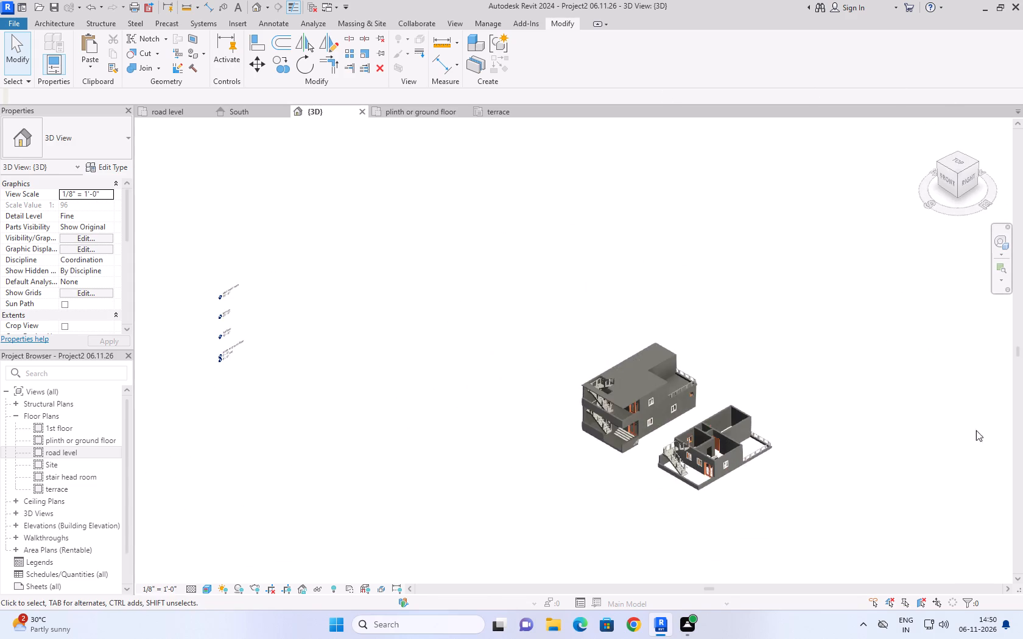
pyautogui.scroll(4, 924, 520)
pyautogui.scroll(3, 567, 453)
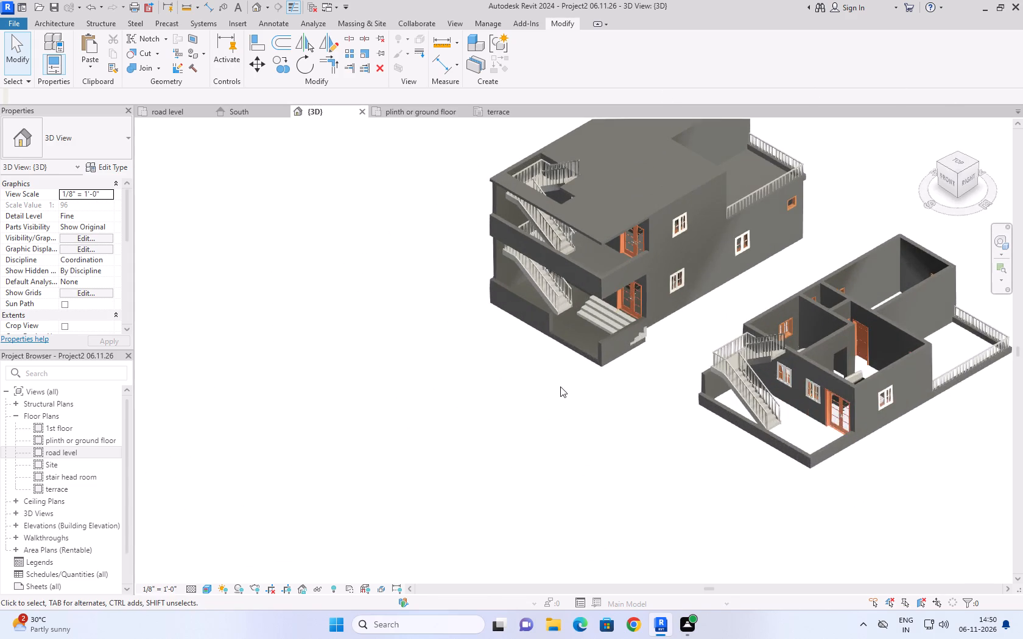
pyautogui.scroll(1, 561, 386)
pyautogui.moveTo(561, 386); pyautogui.dragTo(494, 506, button='middle')
pyautogui.scroll(3, 513, 388)
pyautogui.scroll(3, 585, 408)
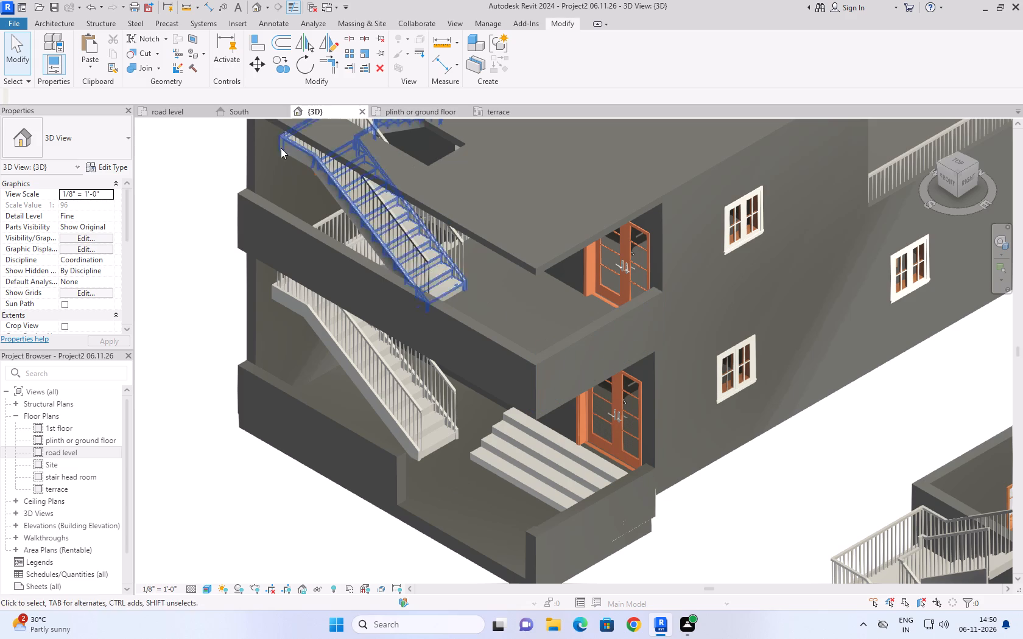
pyautogui.click(247, 114)
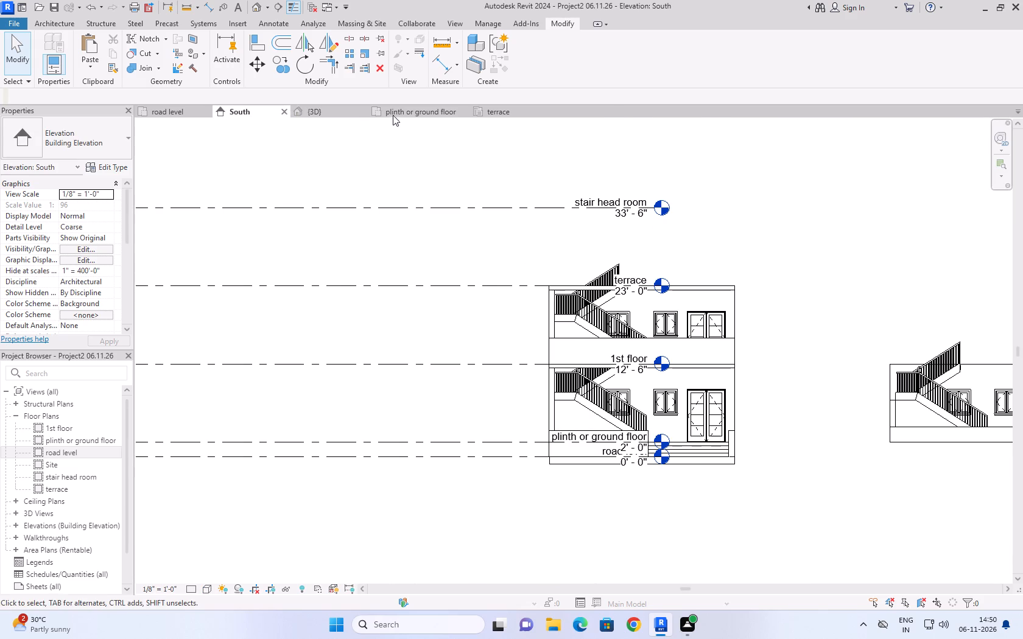
pyautogui.click(393, 113)
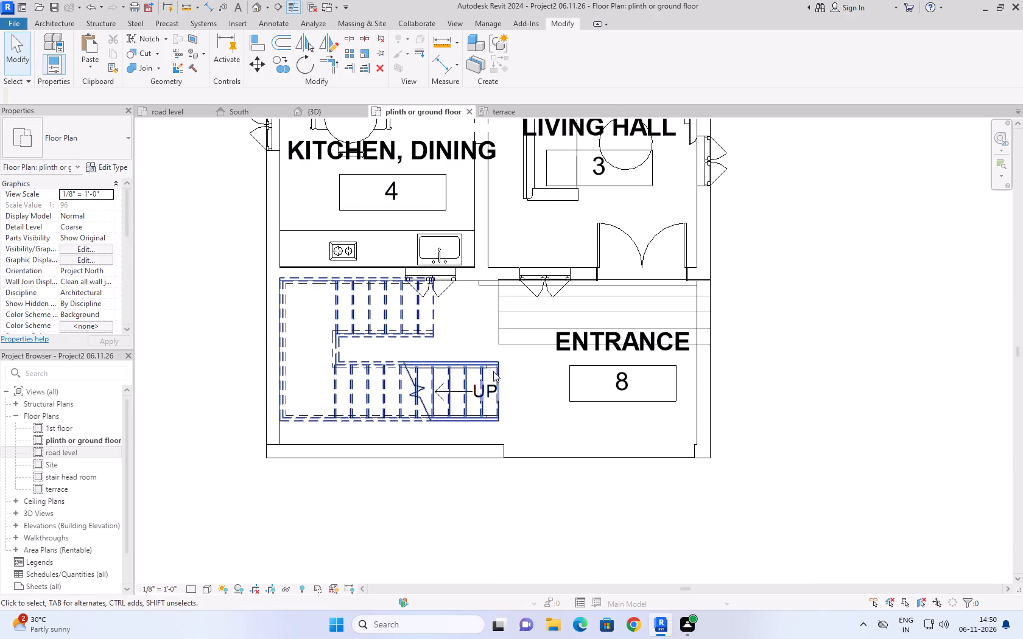
pyautogui.click(317, 114)
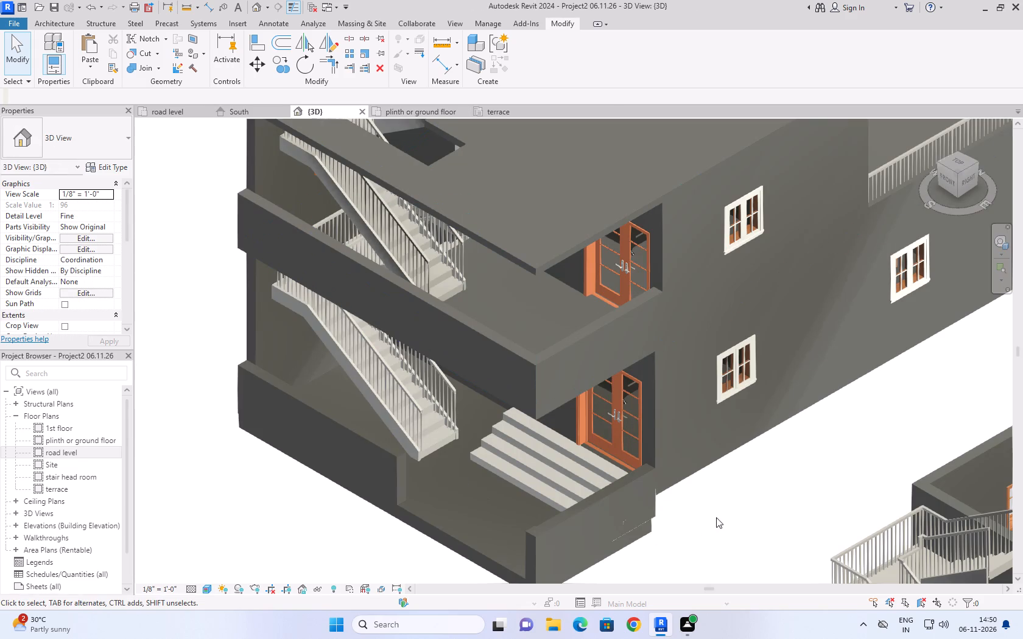
pyautogui.keyDown('shift'); pyautogui.moveTo(728, 494); pyautogui.dragTo(689, 497, button='middle'); pyautogui.keyUp('shift')
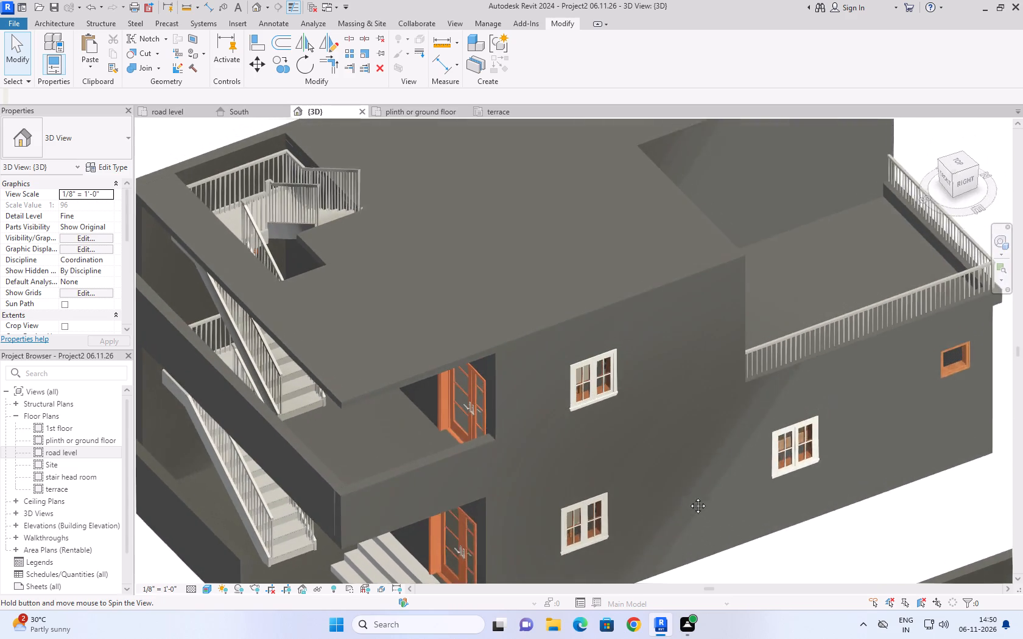
pyautogui.keyDown('shift'); pyautogui.moveTo(689, 497); pyautogui.dragTo(588, 521, button='middle'); pyautogui.keyUp('shift')
pyautogui.moveTo(337, 514); pyautogui.dragTo(415, 310, button='middle')
pyautogui.scroll(-1, 566, 487)
pyautogui.keyDown('shift'); pyautogui.moveTo(557, 506); pyautogui.dragTo(556, 506, button='middle'); pyautogui.keyUp('shift')
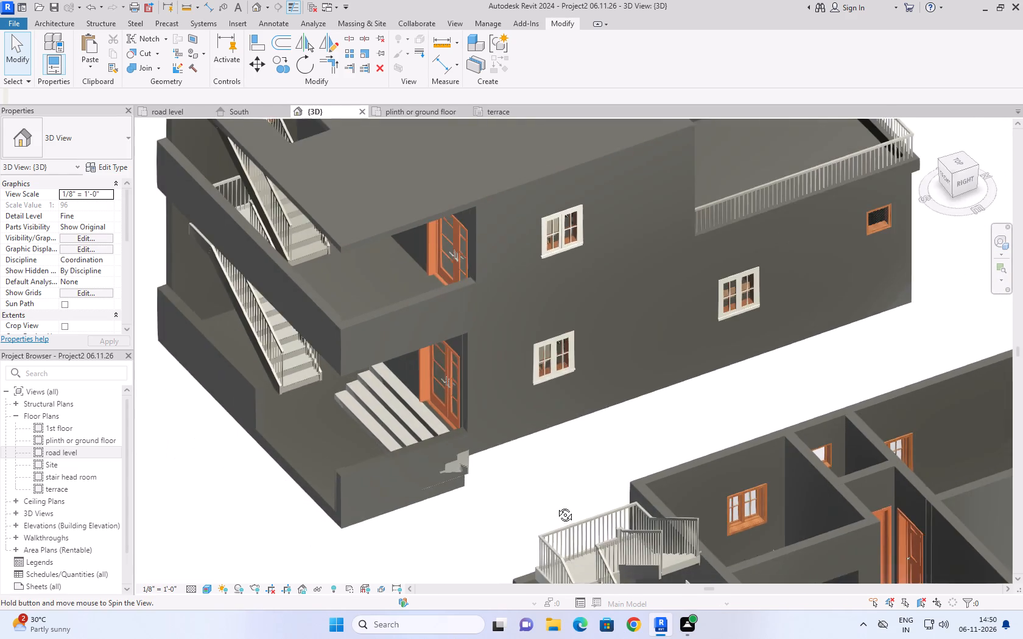
pyautogui.keyDown('shift'); pyautogui.moveTo(556, 506); pyautogui.dragTo(527, 475, button='middle'); pyautogui.keyUp('shift')
pyautogui.moveTo(413, 415); pyautogui.dragTo(669, 358, button='middle')
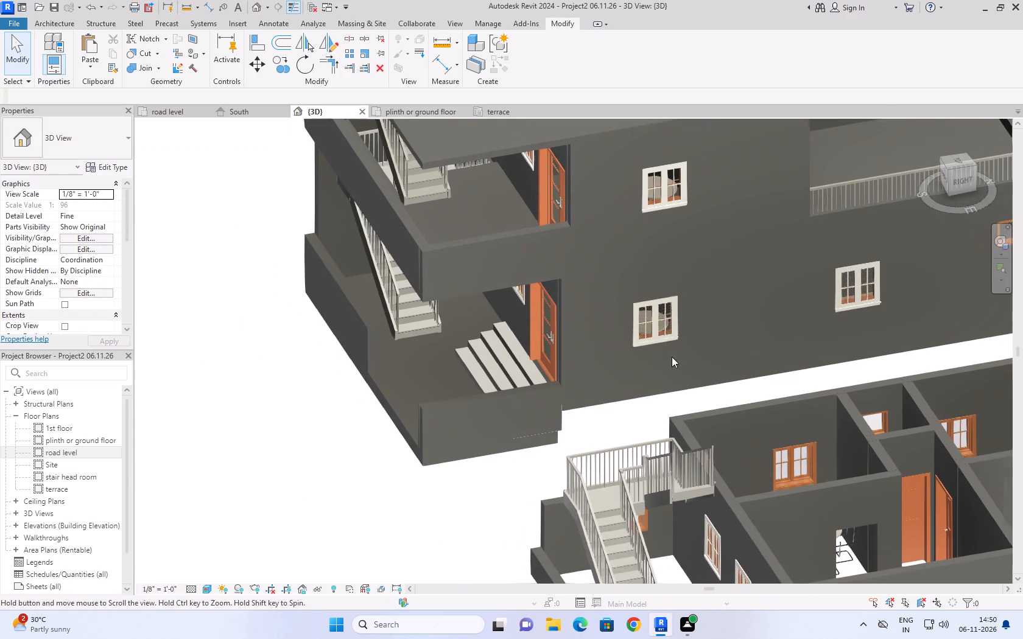
pyautogui.keyDown('shift'); pyautogui.moveTo(652, 416); pyautogui.dragTo(627, 405, button='middle'); pyautogui.keyUp('shift')
pyautogui.keyDown('shift'); pyautogui.moveTo(398, 318); pyautogui.dragTo(376, 334, button='middle'); pyautogui.keyUp('shift')
pyautogui.scroll(-5, 241, 322)
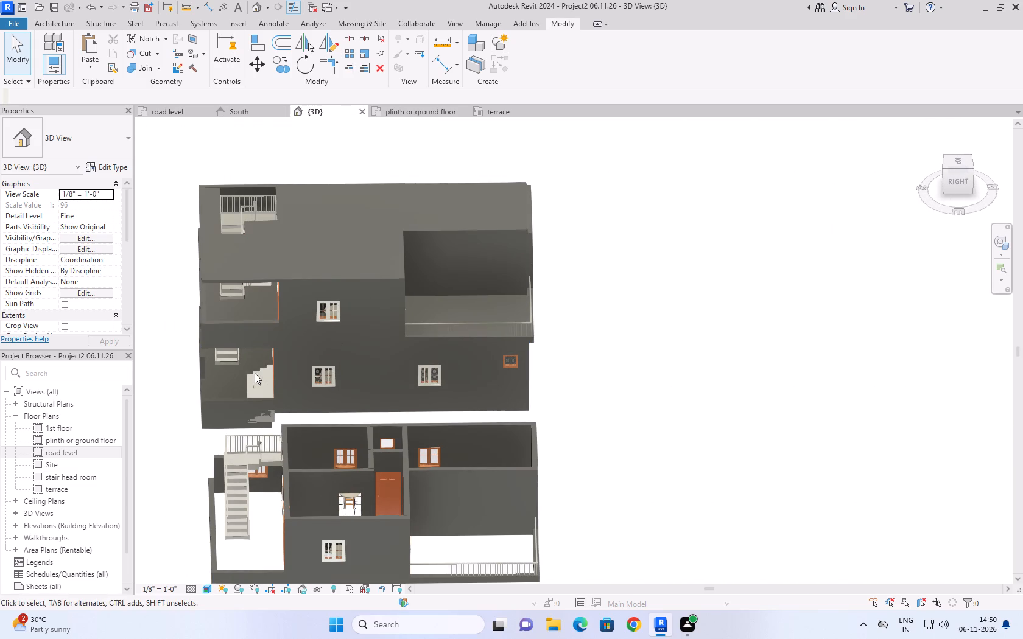
# Examine the stair openings, floor slabs and front facade of the two-storey house in 3D from above, the front and below.
pyautogui.moveTo(241, 250); pyautogui.dragTo(296, 449, button='middle')
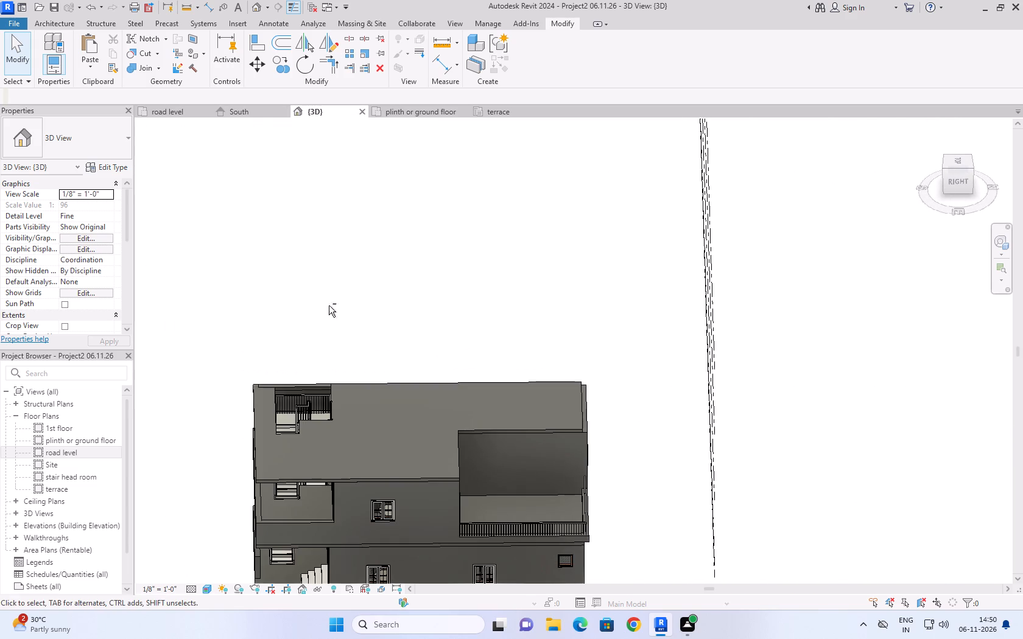
pyautogui.keyDown('shift'); pyautogui.moveTo(330, 306); pyautogui.dragTo(500, 498, button='middle'); pyautogui.keyUp('shift')
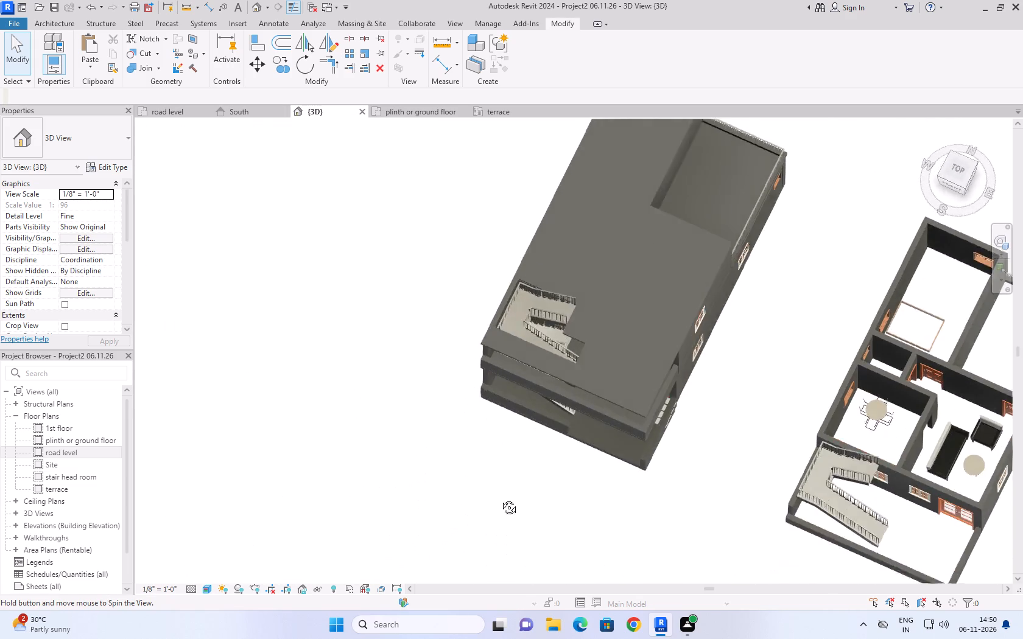
pyautogui.keyDown('shift'); pyautogui.moveTo(500, 498); pyautogui.dragTo(569, 478, button='middle'); pyautogui.keyUp('shift')
pyautogui.moveTo(490, 318); pyautogui.dragTo(525, 549, button='middle')
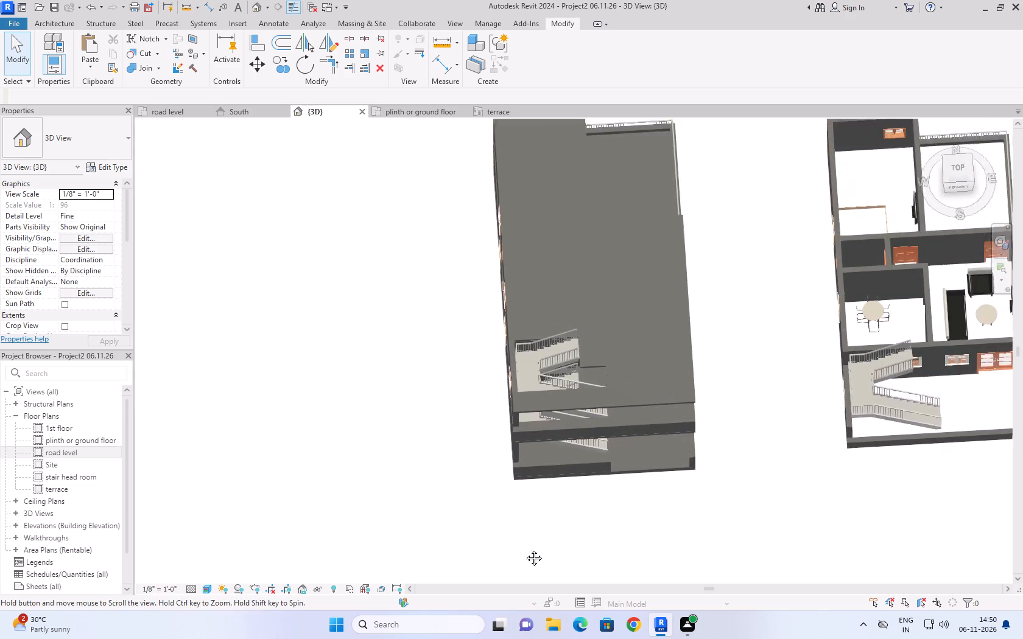
pyautogui.moveTo(525, 549); pyautogui.dragTo(529, 554, button='middle')
pyautogui.scroll(1, 529, 554)
pyautogui.keyDown('shift'); pyautogui.moveTo(569, 515); pyautogui.dragTo(574, 354, button='middle'); pyautogui.keyUp('shift')
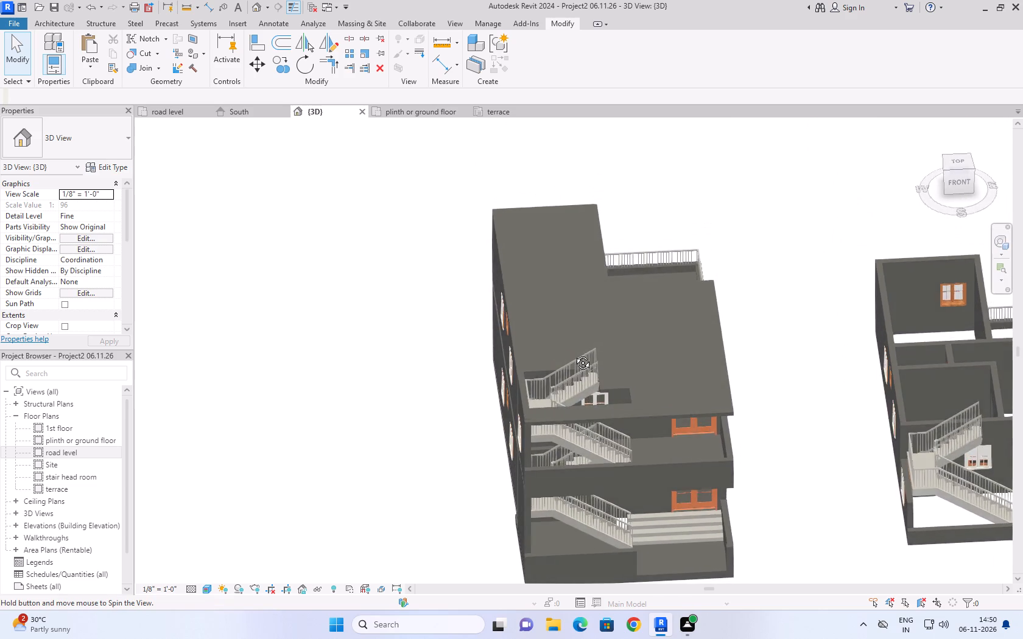
pyautogui.keyDown('shift'); pyautogui.moveTo(574, 354); pyautogui.dragTo(573, 341, button='middle'); pyautogui.keyUp('shift')
pyautogui.keyDown('shift'); pyautogui.moveTo(646, 366); pyautogui.dragTo(611, 374, button='middle'); pyautogui.keyUp('shift')
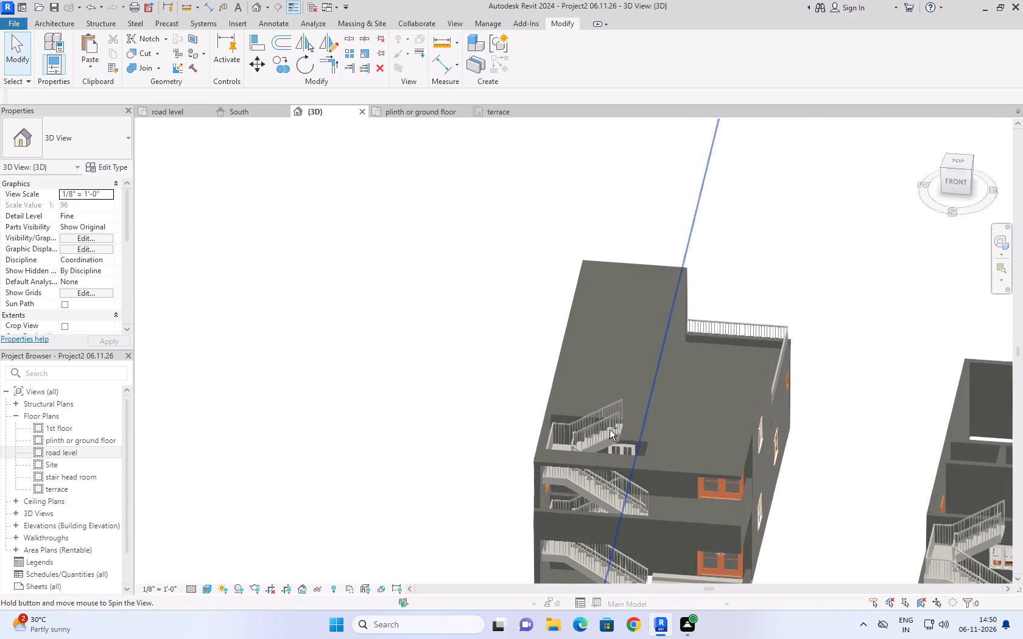
pyautogui.scroll(8, 625, 467)
pyautogui.keyDown('shift'); pyautogui.moveTo(610, 391); pyautogui.dragTo(633, 311, button='middle'); pyautogui.keyUp('shift')
pyautogui.keyDown('shift'); pyautogui.scroll(1, 610, 391); pyautogui.keyUp('shift')
pyautogui.keyDown('shift'); pyautogui.scroll(1, 627, 330); pyautogui.keyUp('shift')
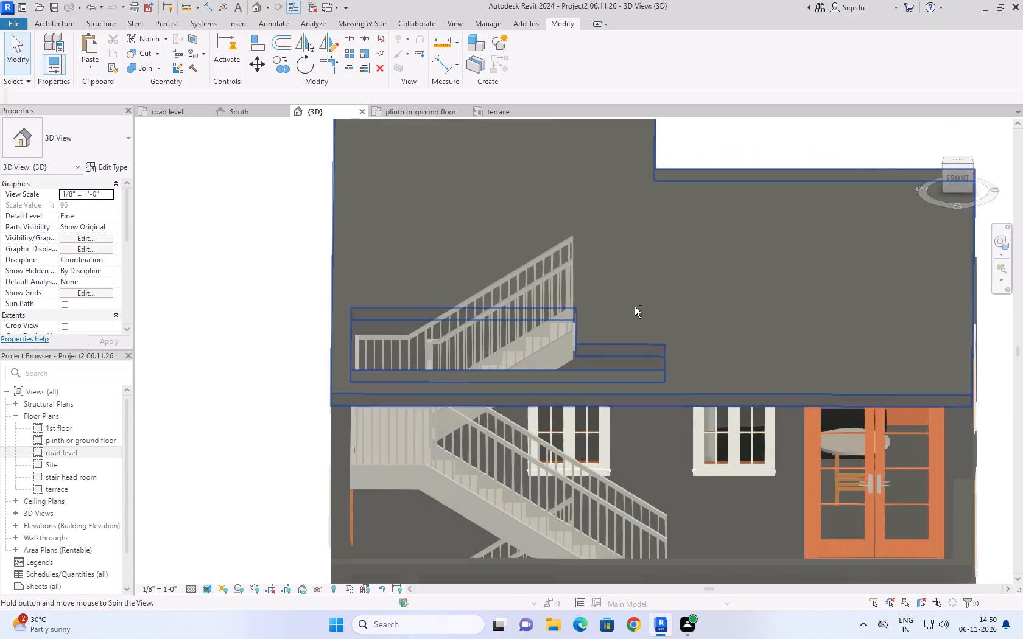
pyautogui.scroll(1, 599, 470)
pyautogui.moveTo(599, 470); pyautogui.dragTo(611, 399, button='middle')
pyautogui.scroll(-3, 611, 399)
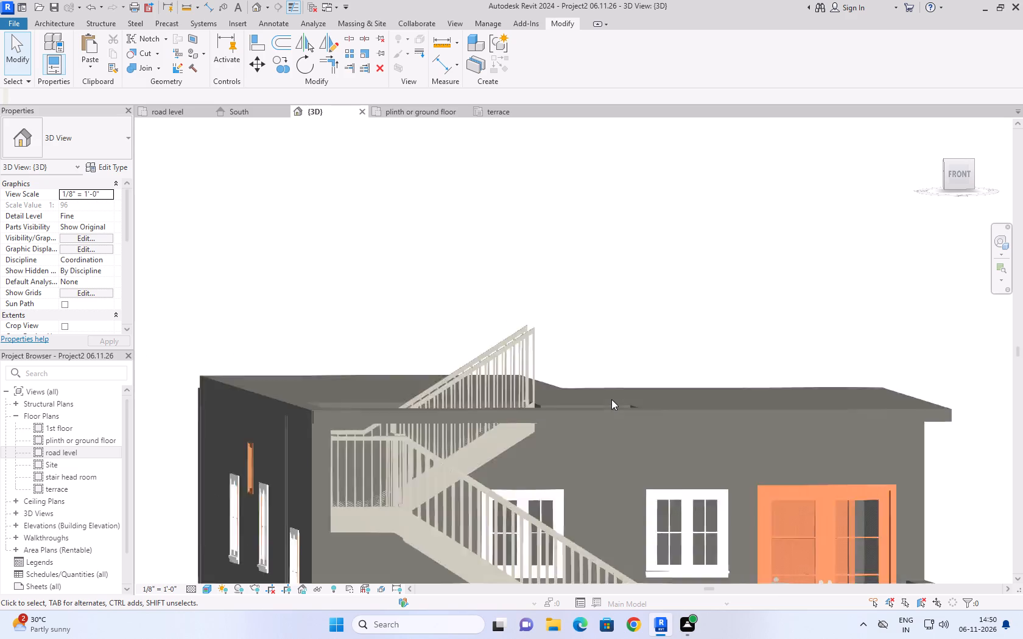
pyautogui.scroll(-7, 611, 399)
pyautogui.scroll(5, 626, 519)
pyautogui.middleClick(627, 519)
pyautogui.scroll(-2, 604, 462)
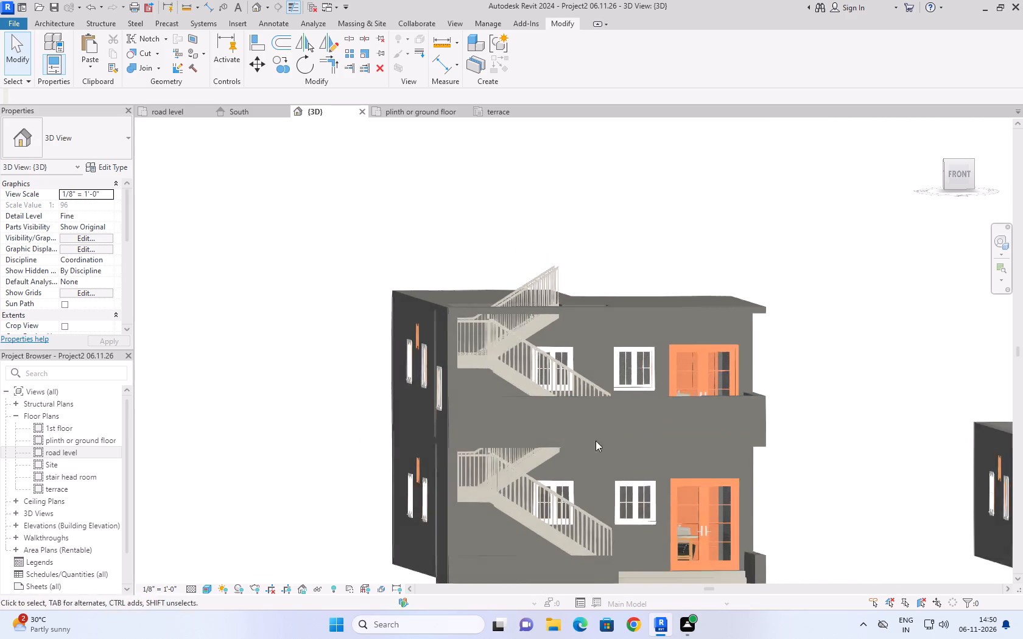
pyautogui.scroll(-2, 596, 441)
pyautogui.moveTo(578, 460); pyautogui.dragTo(558, 326, button='middle')
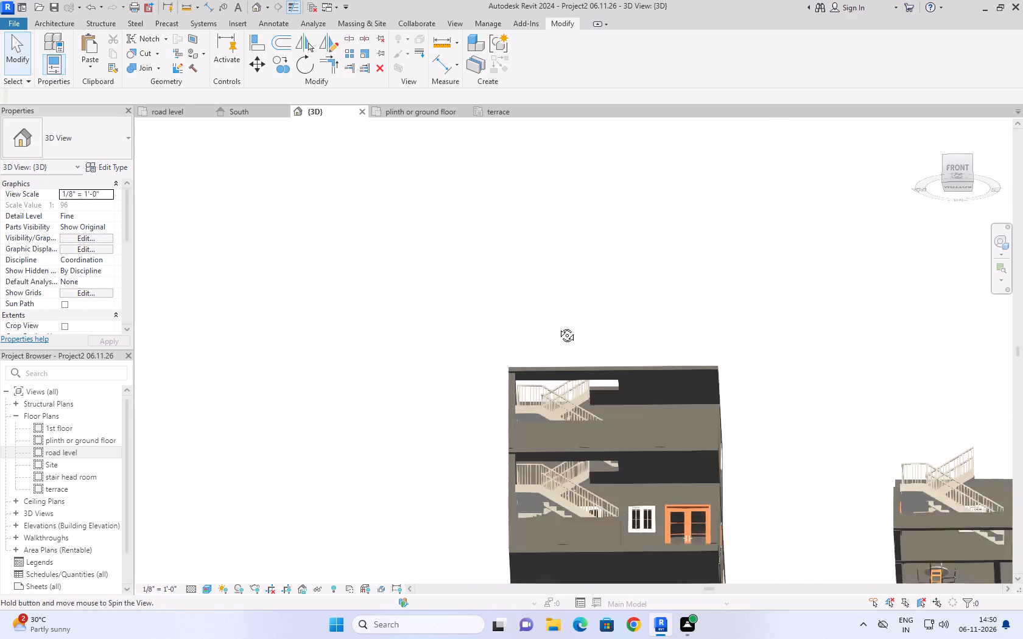
pyautogui.moveTo(558, 326); pyautogui.dragTo(579, 455, button='middle')
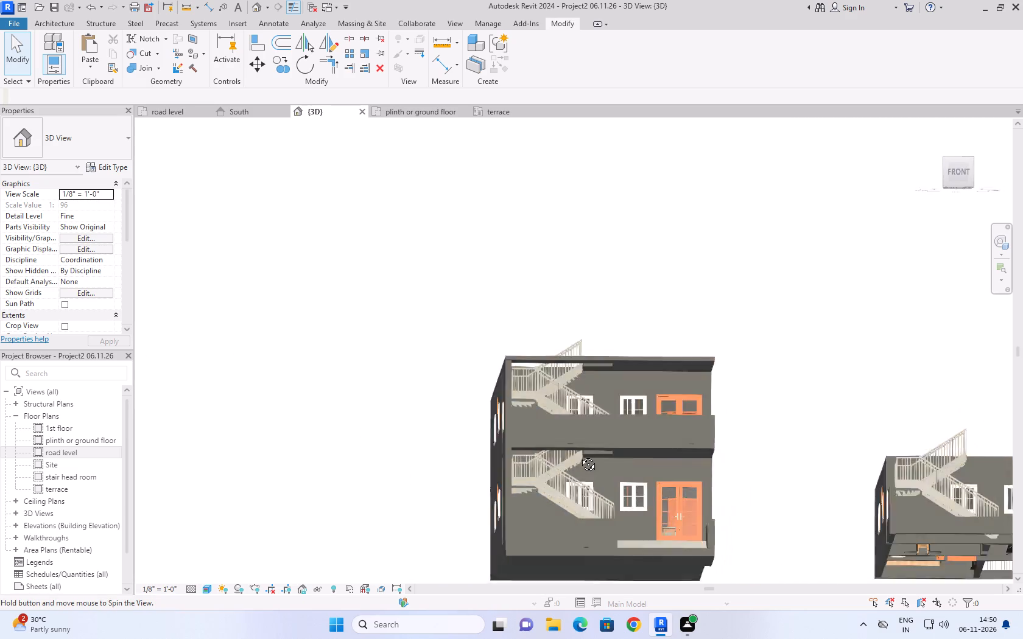
pyautogui.moveTo(579, 455); pyautogui.dragTo(587, 637, button='middle')
pyautogui.keyDown('shift'); pyautogui.moveTo(763, 383); pyautogui.dragTo(635, 364, button='middle'); pyautogui.keyUp('shift')
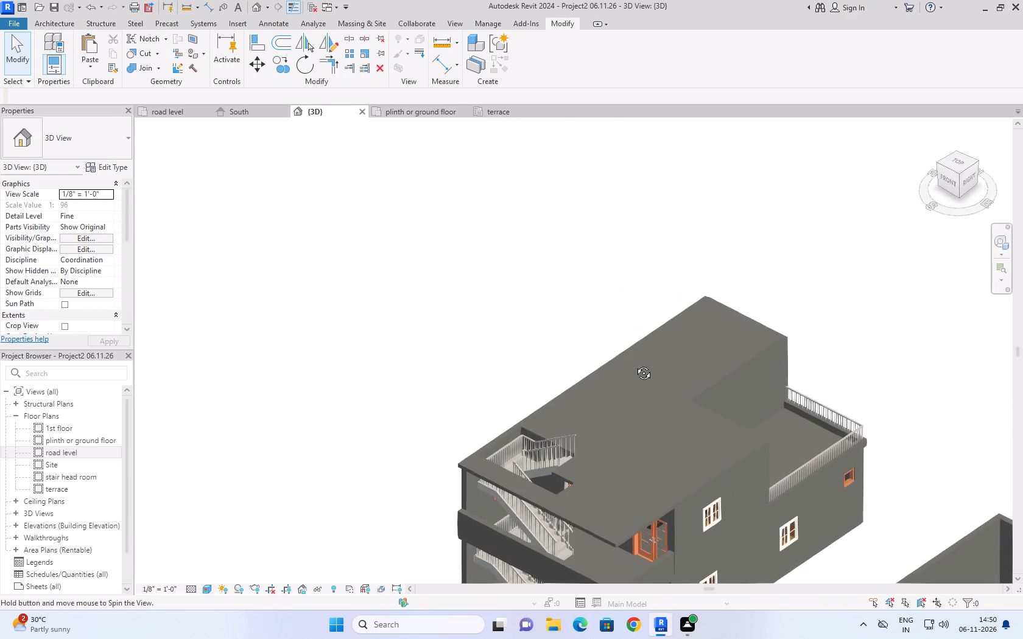
pyautogui.keyDown('shift'); pyautogui.moveTo(635, 364); pyautogui.dragTo(633, 363, button='middle'); pyautogui.keyUp('shift')
pyautogui.moveTo(844, 517); pyautogui.dragTo(634, 237, button='middle')
pyautogui.scroll(1, 631, 232)
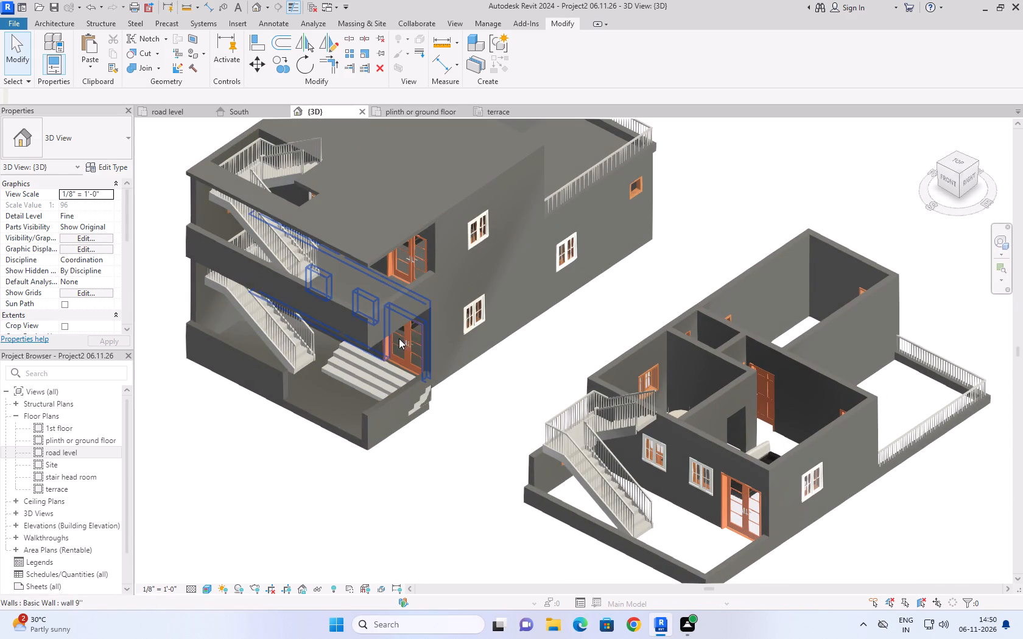
# Edit the 1st floor slab boundary and draw a line about 3'-3" long across the stair opening, from its inner corner to its front edge.
pyautogui.click(421, 310)
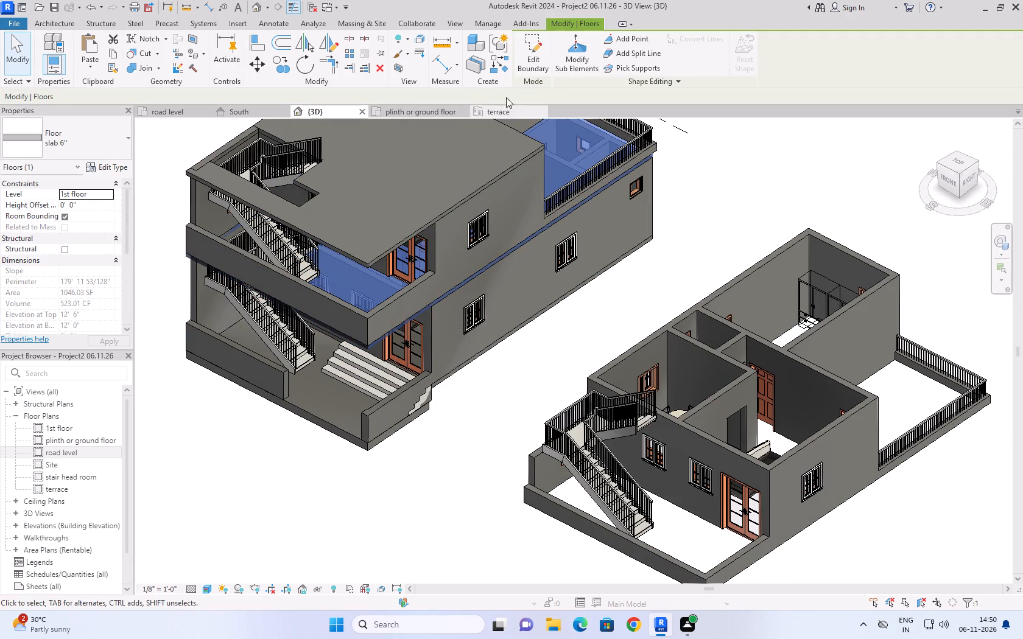
pyautogui.click(529, 65)
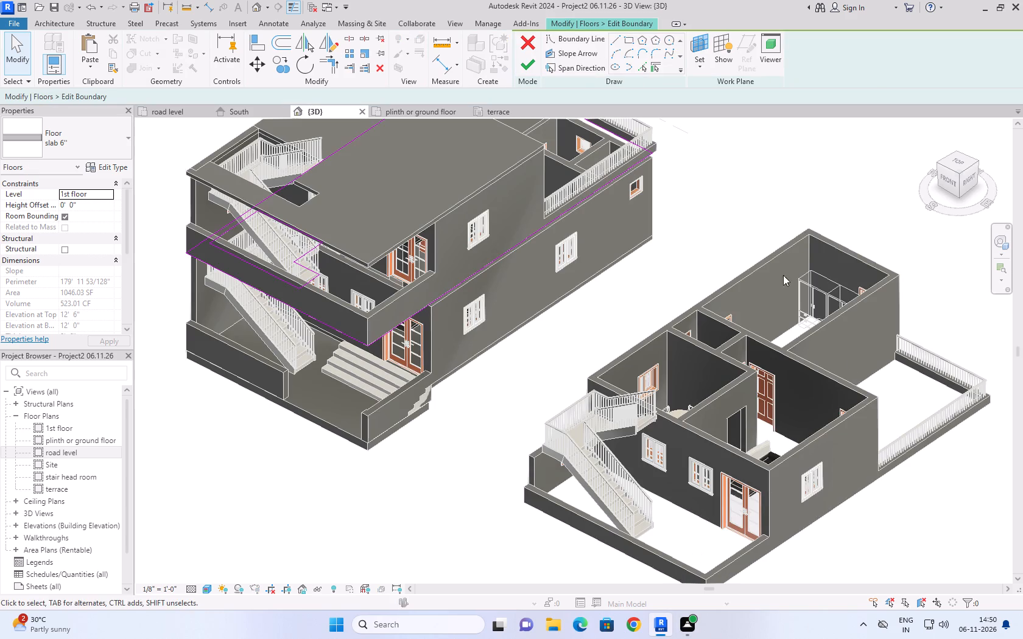
pyautogui.click(952, 160)
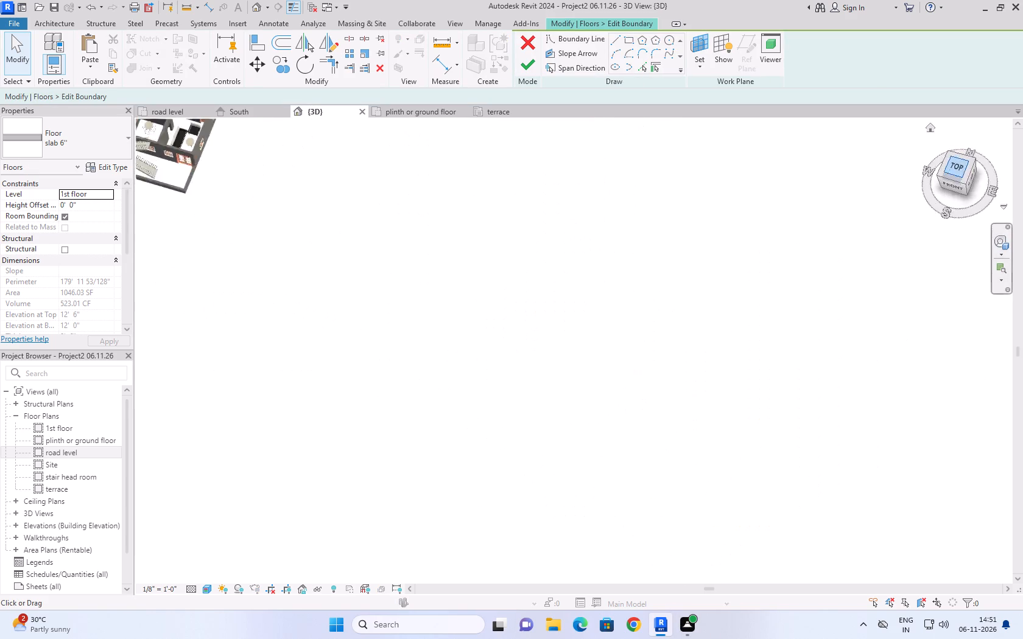
pyautogui.scroll(3, 642, 309)
pyautogui.scroll(4, 730, 378)
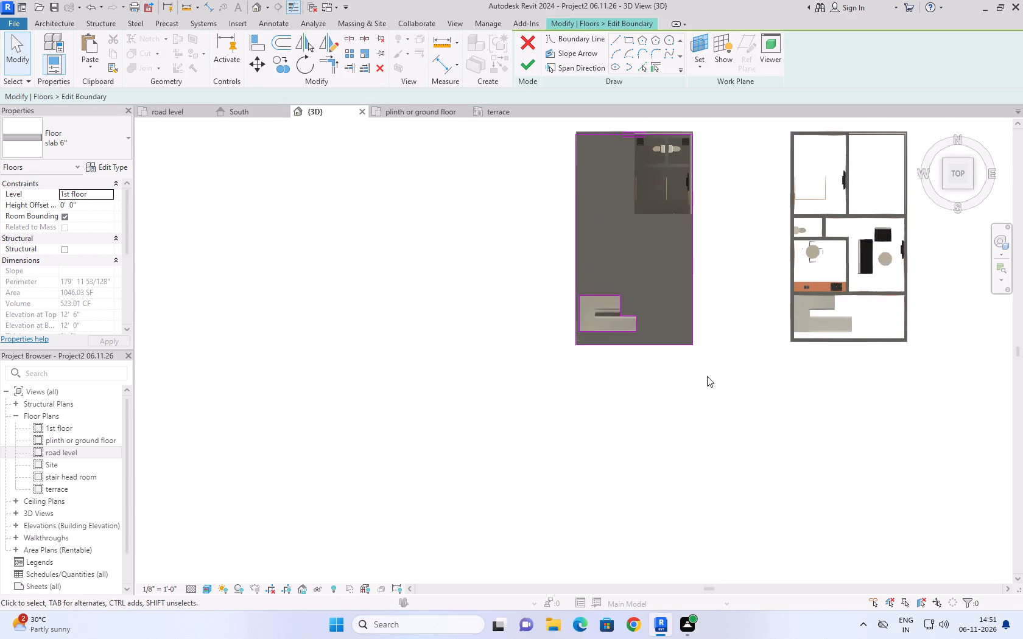
pyautogui.scroll(4, 668, 355)
pyautogui.scroll(6, 602, 269)
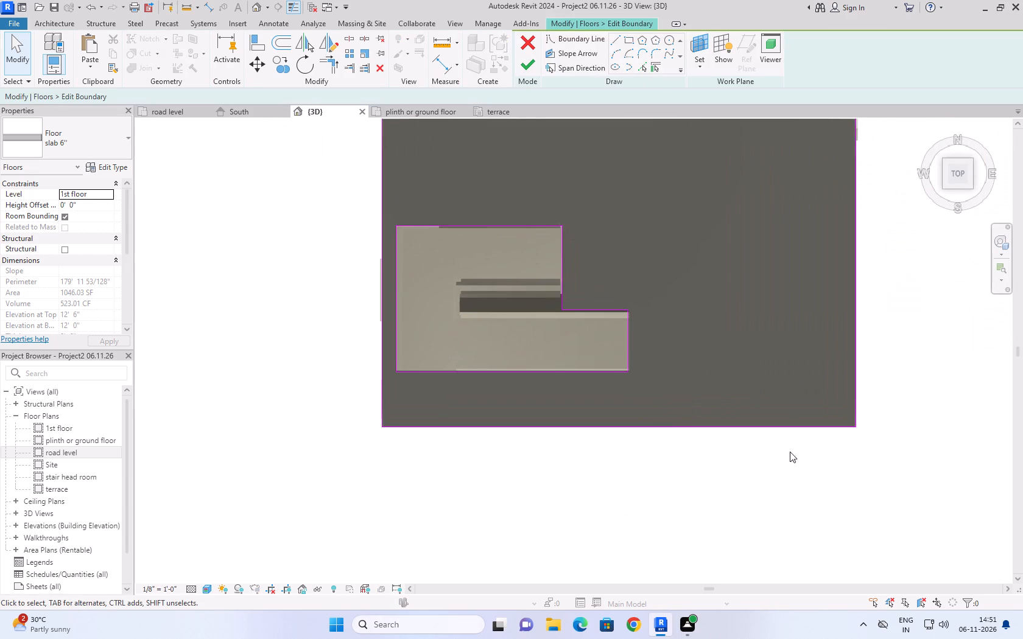
pyautogui.click(620, 40)
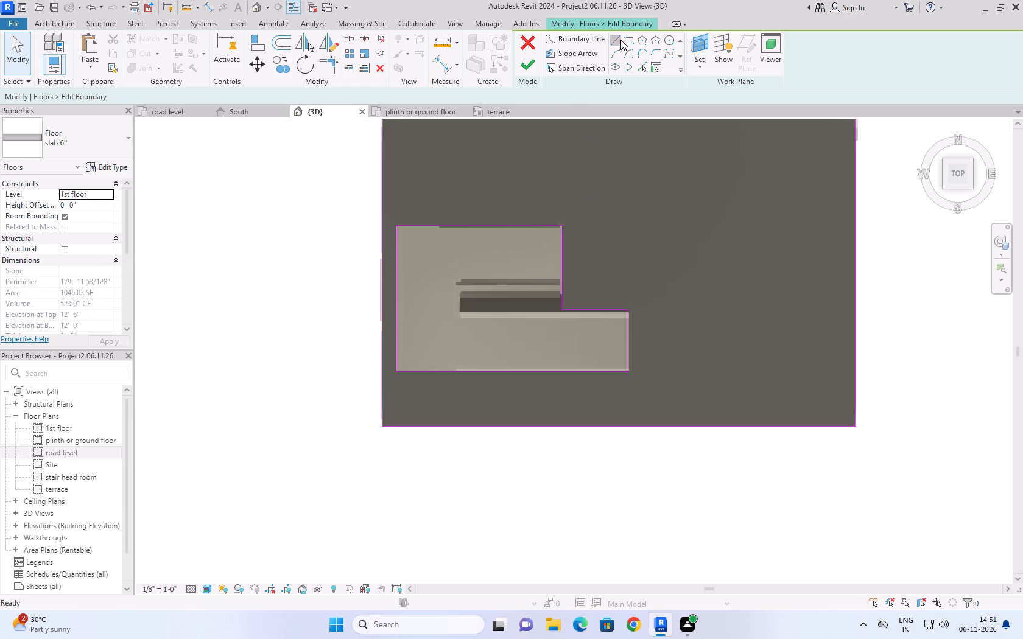
pyautogui.scroll(5, 559, 317)
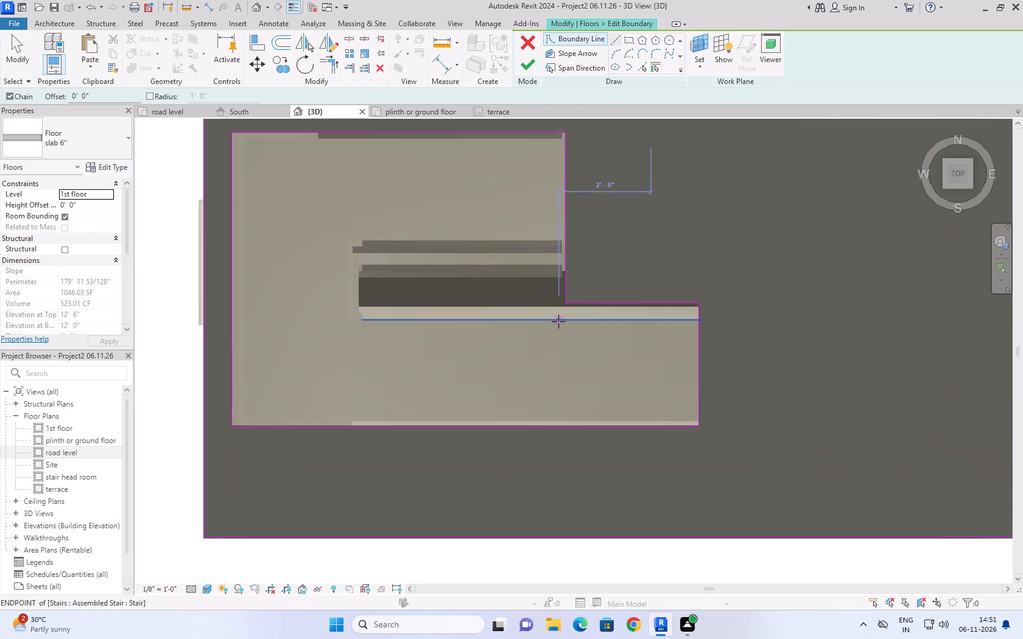
pyautogui.click(564, 302)
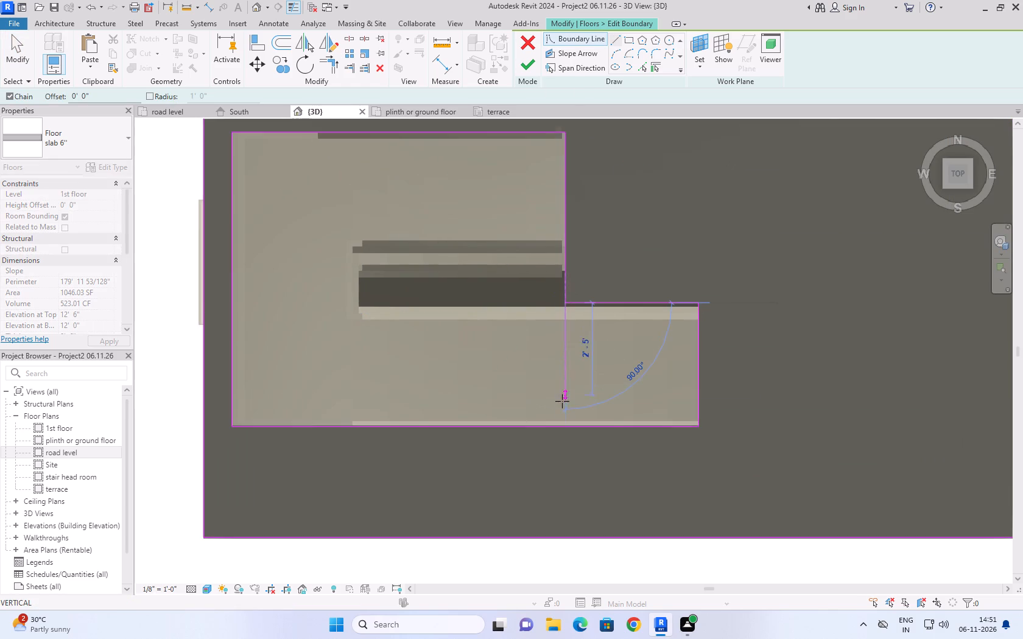
pyautogui.click(564, 427)
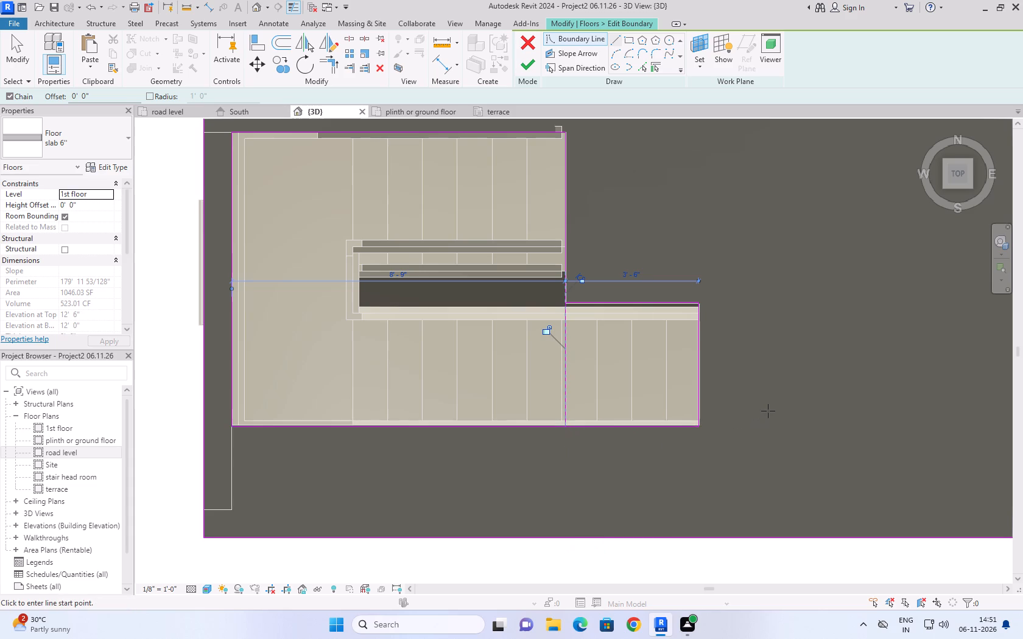
pyautogui.press('Escape')
# Trim the stair opening's front boundary edge to a corner with the new line, keeping the western part.
pyautogui.click(331, 60)
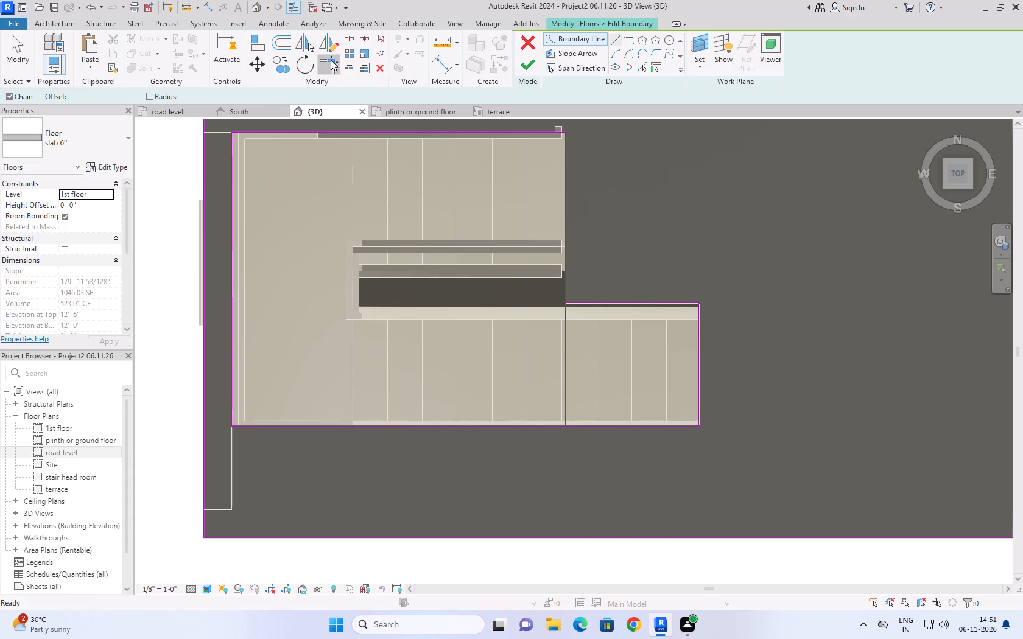
pyautogui.click(541, 425)
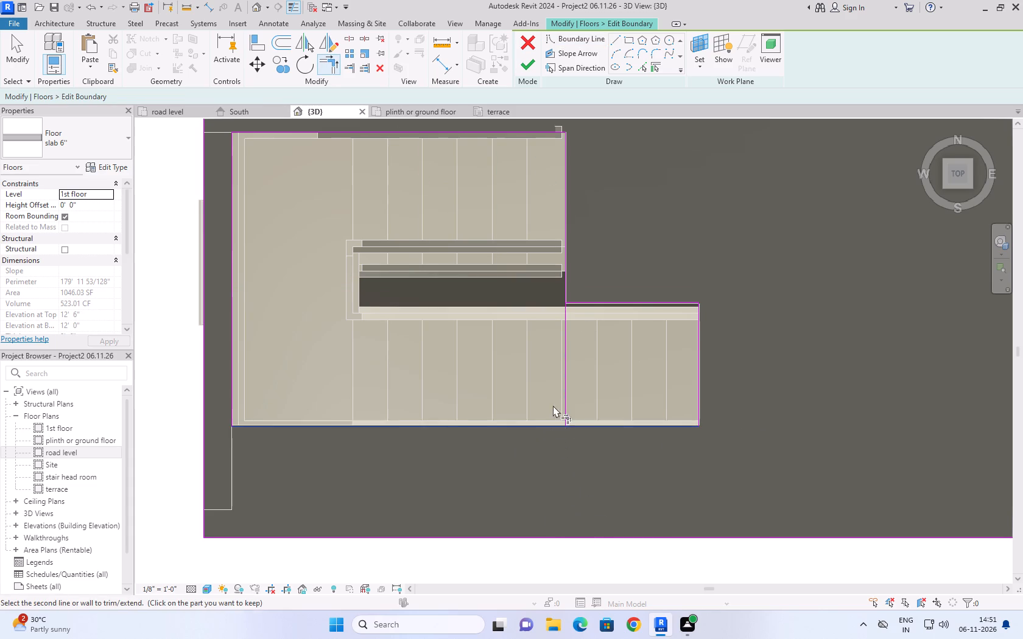
pyautogui.click(565, 385)
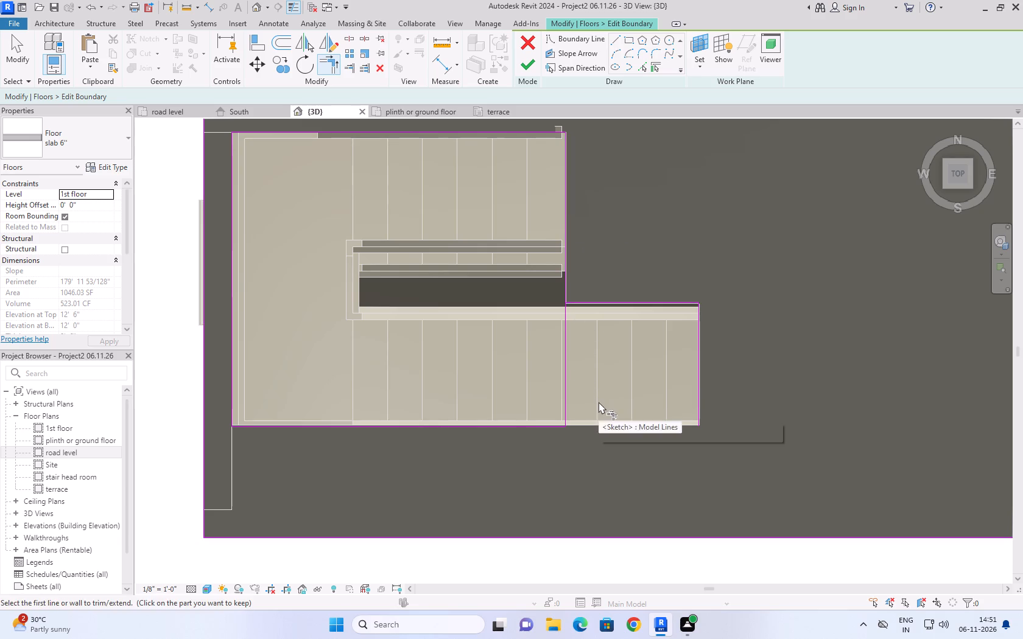
pyautogui.press('Escape')
pyautogui.press('Escape')
pyautogui.press('Escape')
# Delete the two leftover boundary lines around the opening's eastern extension and finish the 1st floor slab sketch.
pyautogui.click(621, 302)
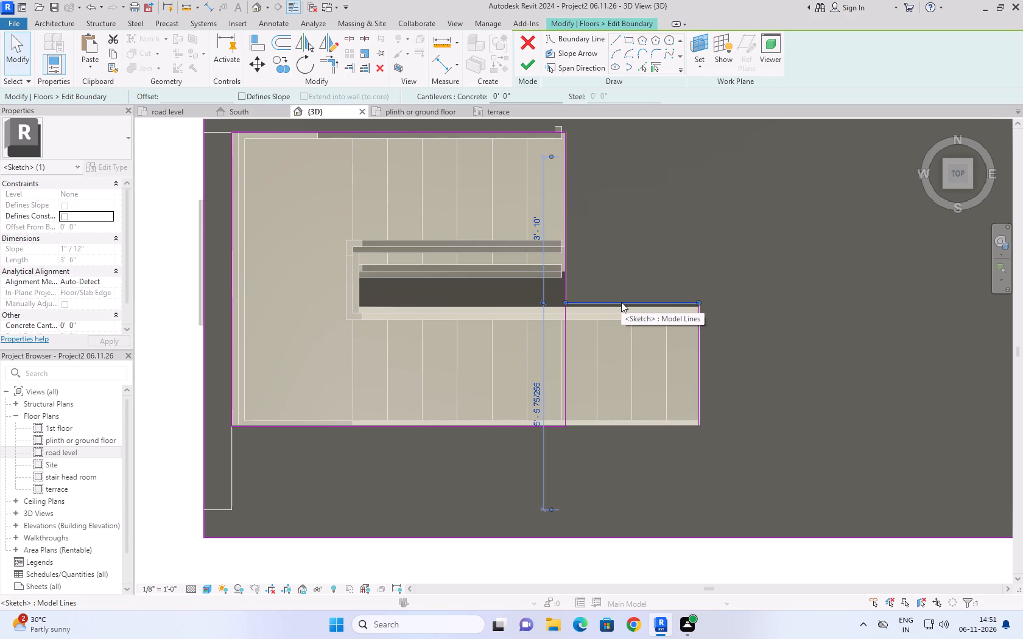
pyautogui.press('Delete')
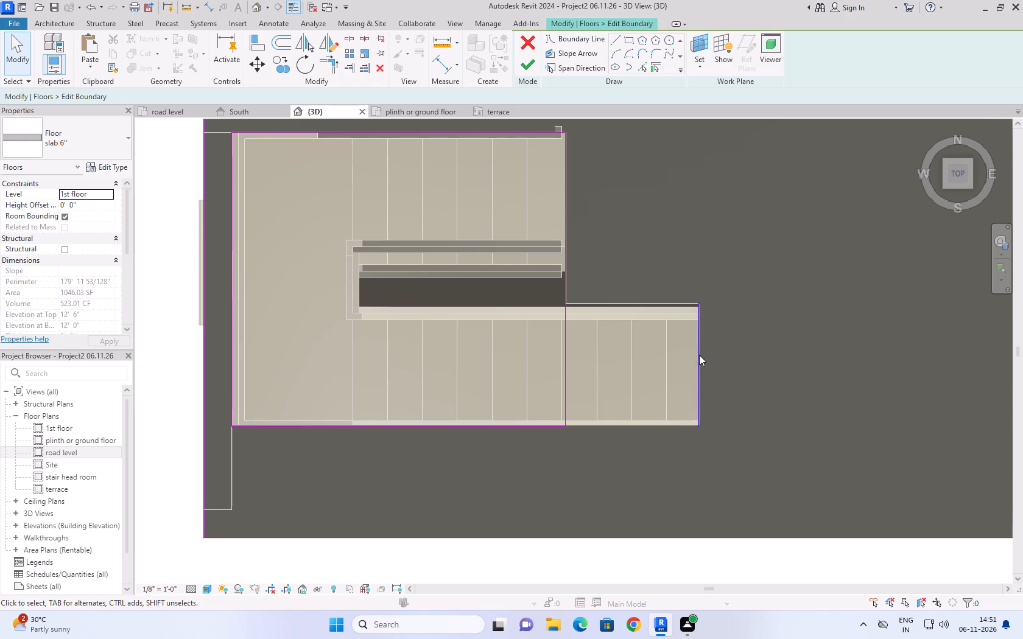
pyautogui.click(698, 358)
pyautogui.press('Delete')
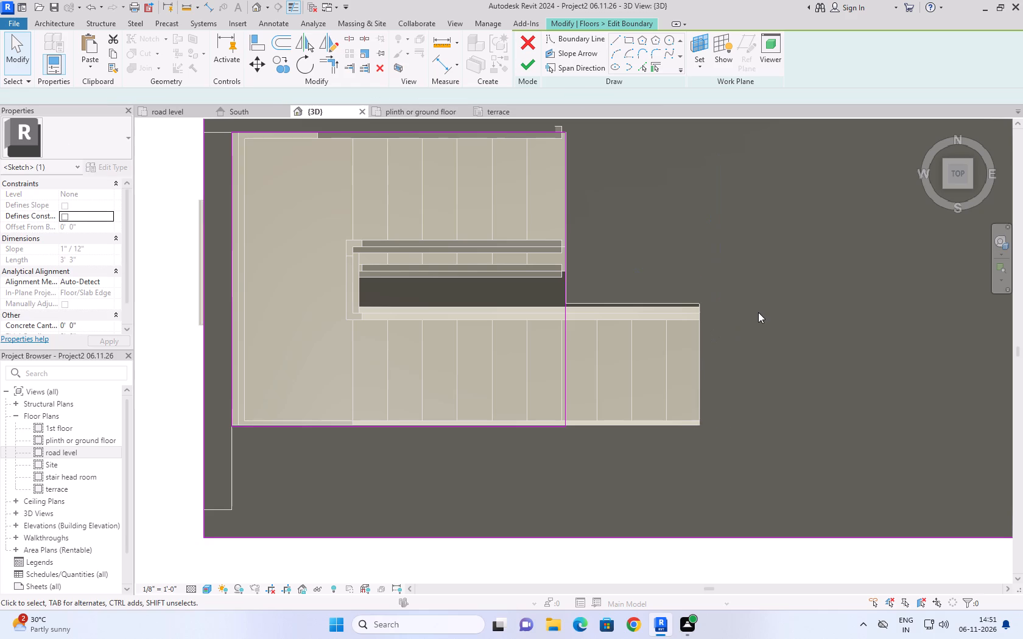
pyautogui.click(529, 66)
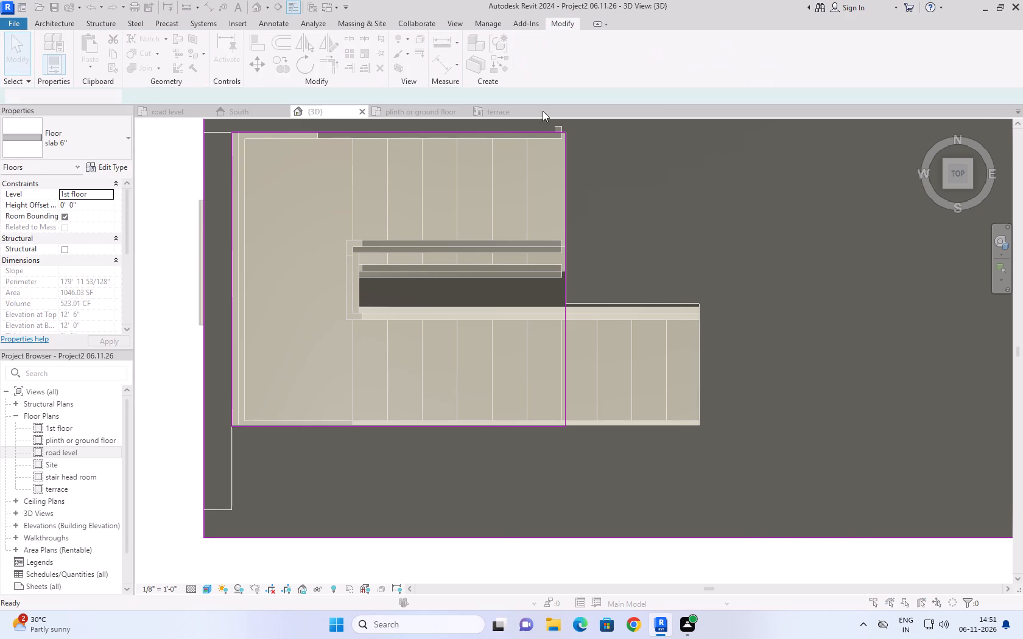
# Examine the reduced 1st floor stair opening, the staircases and the front facade in plan and in 3D from above, the front and below.
pyautogui.click(555, 316)
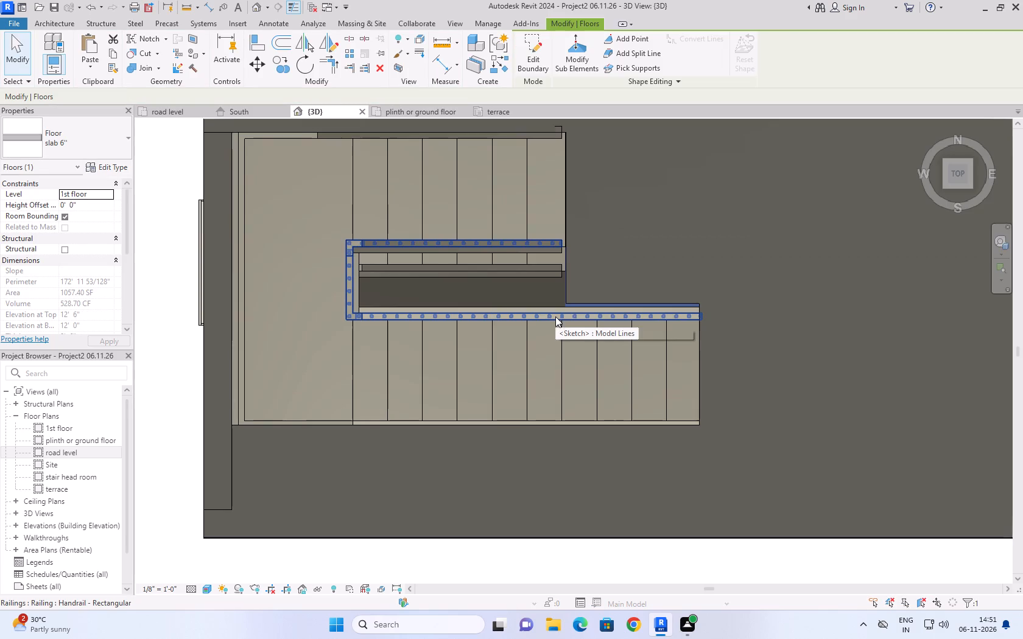
pyautogui.click(409, 113)
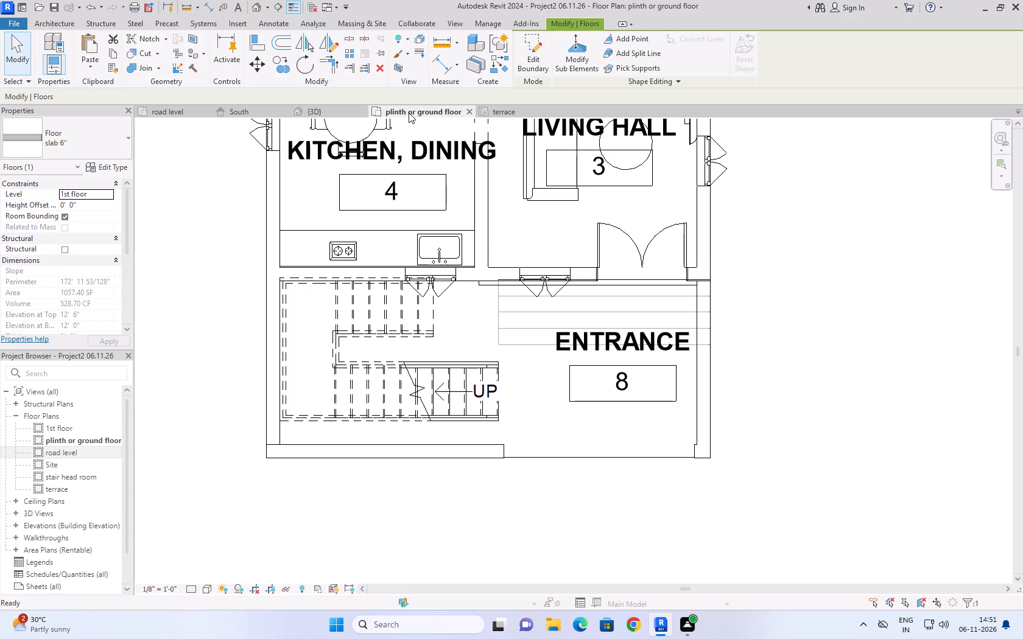
pyautogui.click(341, 114)
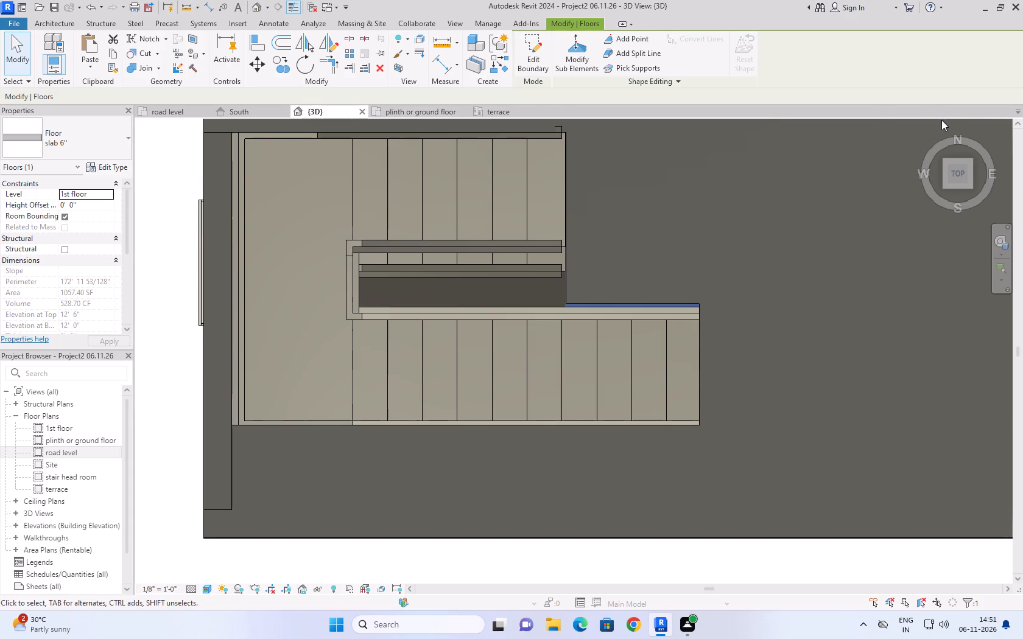
pyautogui.click(932, 128)
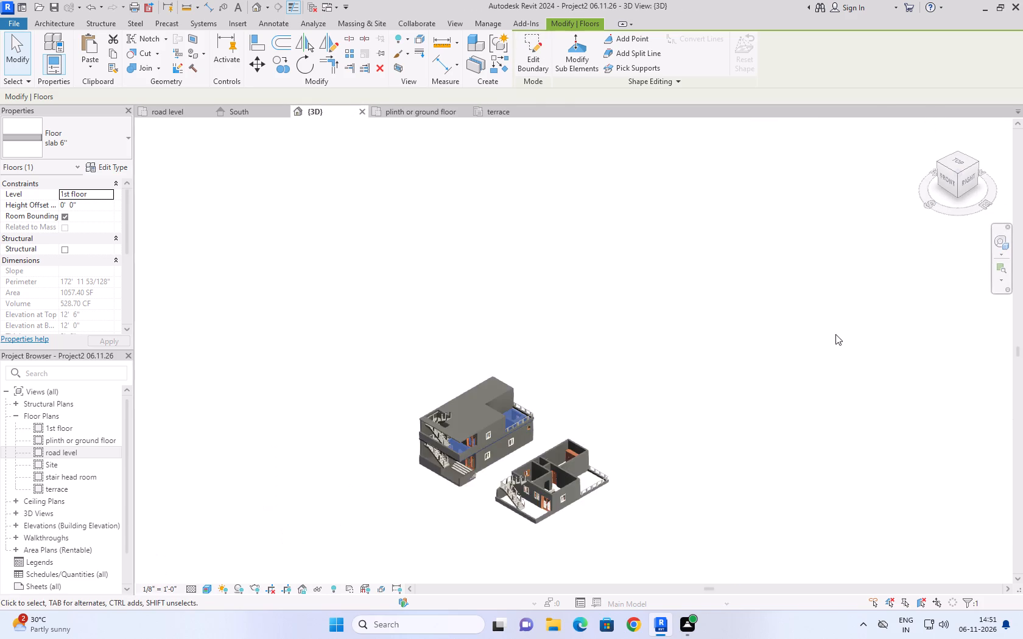
pyautogui.scroll(9, 740, 426)
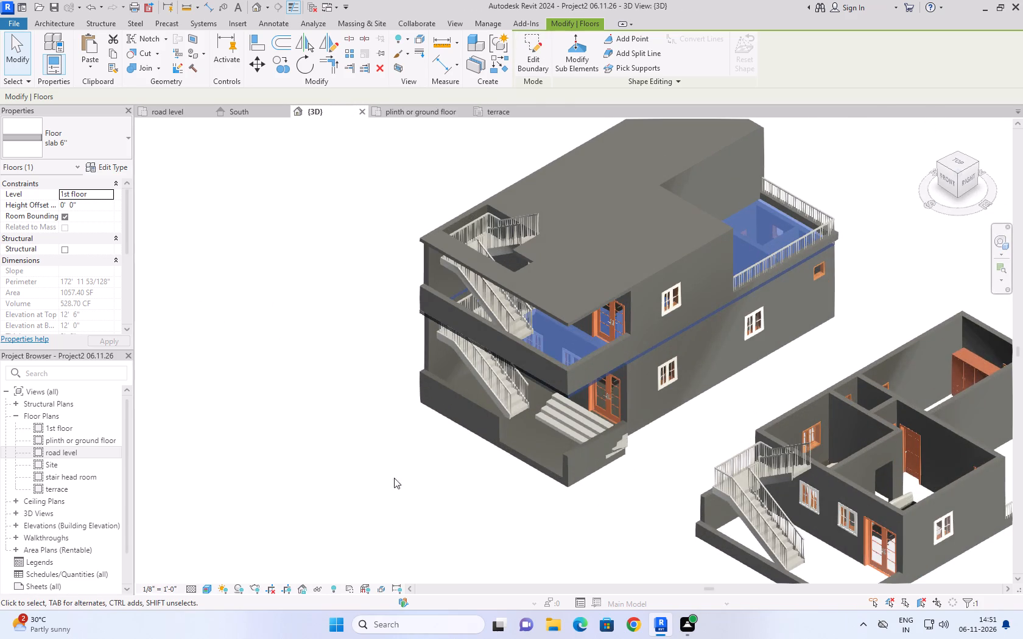
pyautogui.click(343, 448)
pyautogui.scroll(5, 541, 324)
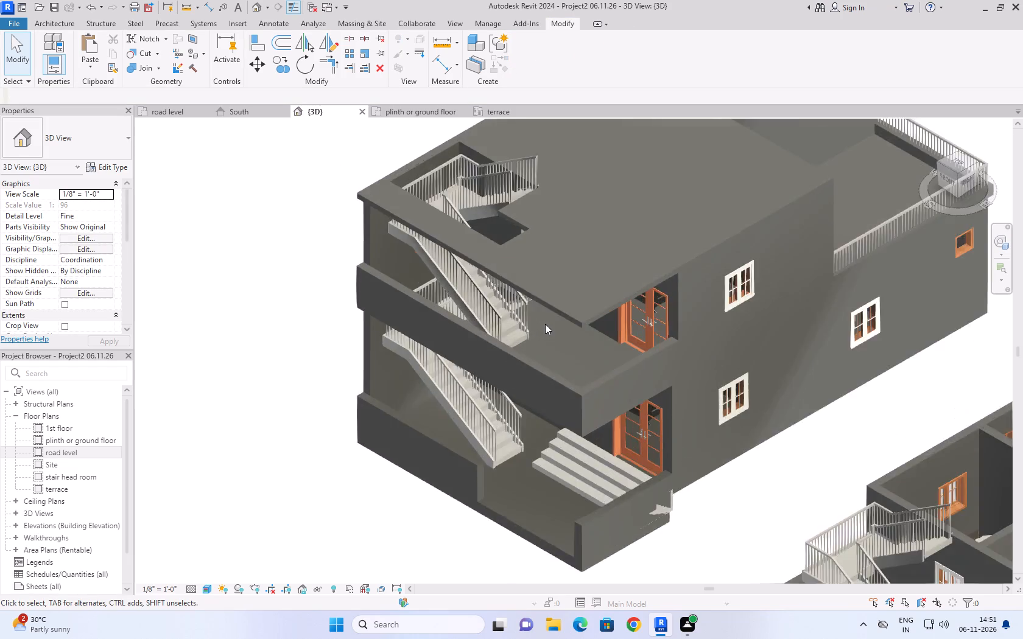
pyautogui.scroll(2, 545, 324)
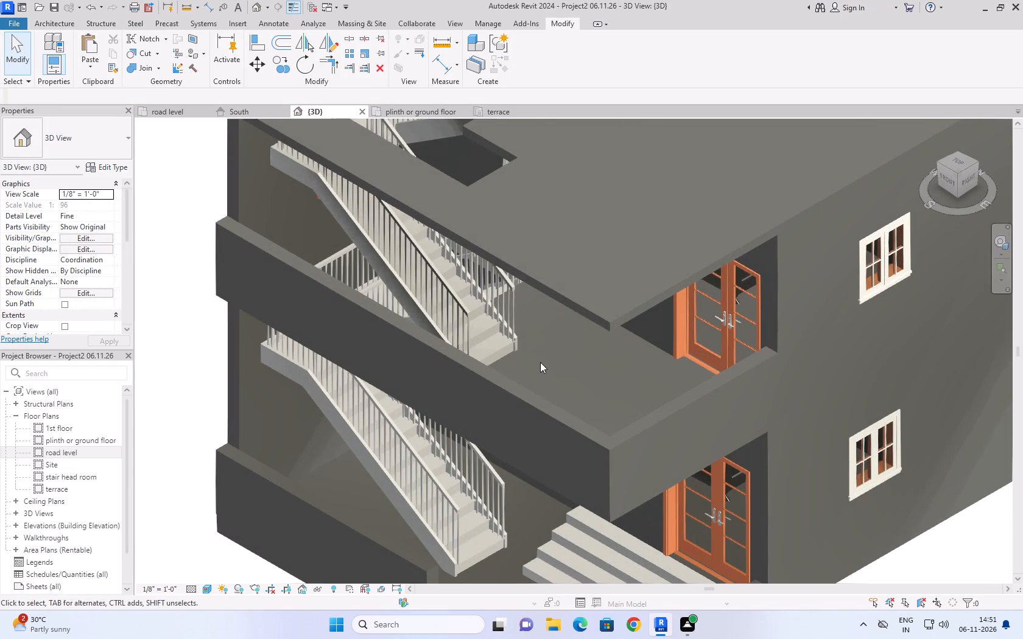
pyautogui.keyDown('shift'); pyautogui.moveTo(464, 522); pyautogui.dragTo(496, 447, button='middle'); pyautogui.keyUp('shift')
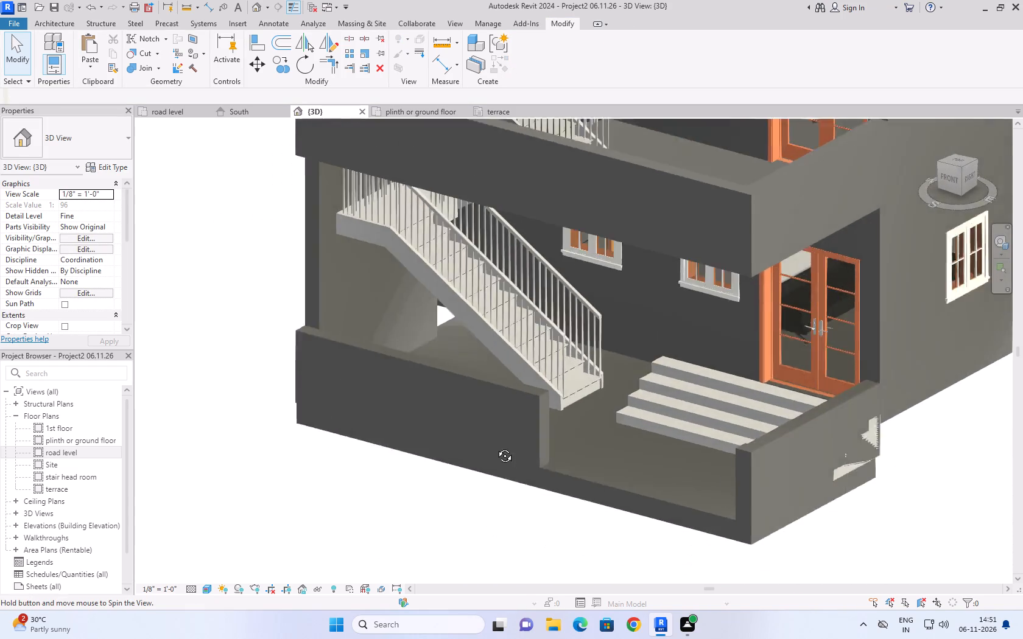
pyautogui.keyDown('shift'); pyautogui.moveTo(496, 447); pyautogui.dragTo(505, 427, button='middle'); pyautogui.keyUp('shift')
pyautogui.moveTo(441, 274); pyautogui.dragTo(302, 478, button='middle')
pyautogui.scroll(1, 302, 481)
pyautogui.keyDown('shift'); pyautogui.moveTo(310, 413); pyautogui.dragTo(331, 385, button='middle'); pyautogui.keyUp('shift')
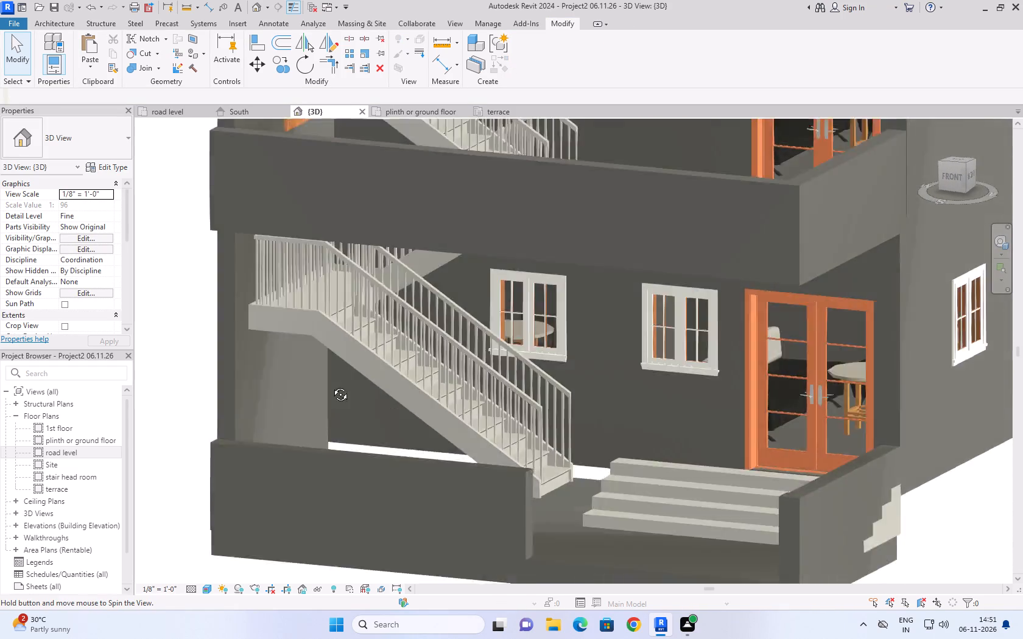
pyautogui.keyDown('shift'); pyautogui.moveTo(331, 385); pyautogui.dragTo(416, 243, button='middle'); pyautogui.keyUp('shift')
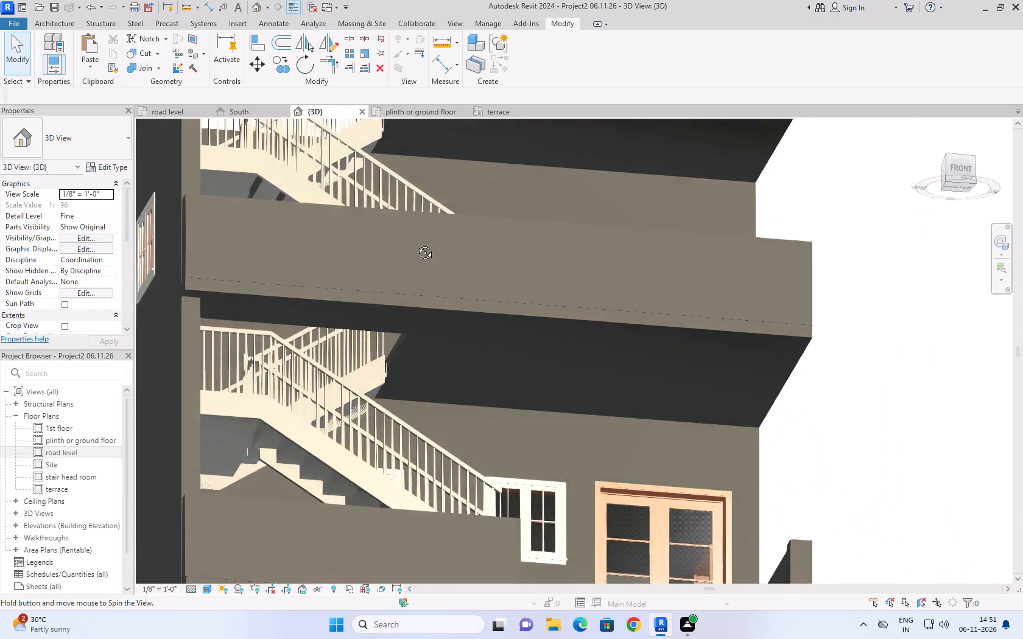
pyautogui.keyDown('shift'); pyautogui.moveTo(416, 243); pyautogui.dragTo(373, 366, button='middle'); pyautogui.keyUp('shift')
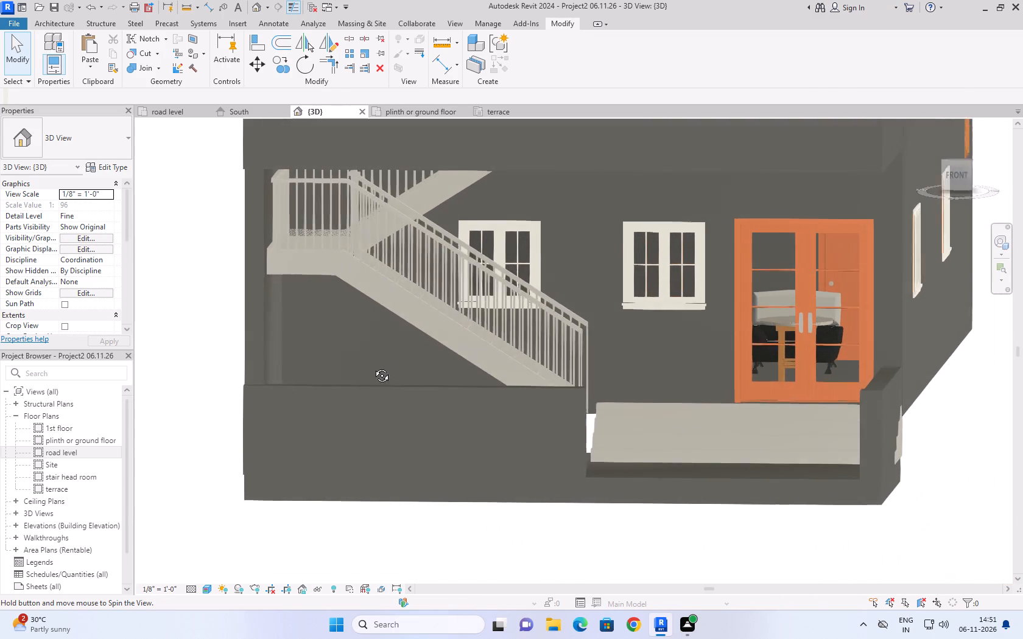
pyautogui.keyDown('shift'); pyautogui.moveTo(373, 366); pyautogui.dragTo(372, 370, button='middle'); pyautogui.keyUp('shift')
pyautogui.scroll(-7, 394, 333)
pyautogui.keyDown('shift'); pyautogui.moveTo(433, 291); pyautogui.dragTo(440, 378, button='middle'); pyautogui.keyUp('shift')
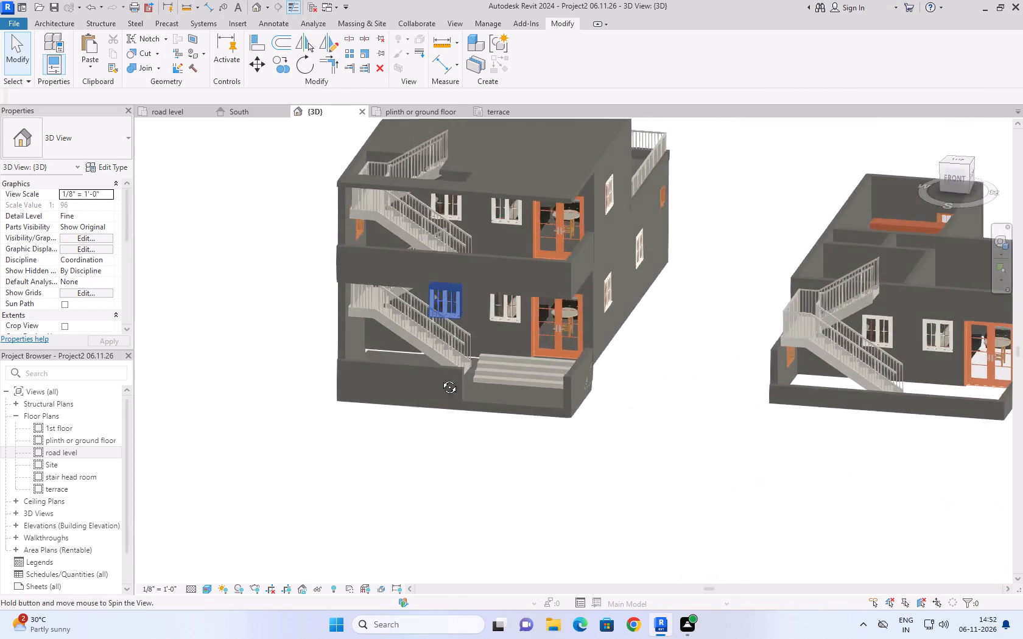
# Copy the middle 1st floor west wall window's sill height of 3' 10 5/8" to the front window on that floor.
pyautogui.keyDown('shift'); pyautogui.moveTo(440, 378); pyautogui.dragTo(554, 366, button='middle'); pyautogui.keyUp('shift')
pyautogui.moveTo(424, 358); pyautogui.dragTo(672, 409, button='middle')
pyautogui.keyDown('shift'); pyautogui.moveTo(328, 377); pyautogui.dragTo(359, 391, button='middle'); pyautogui.keyUp('shift')
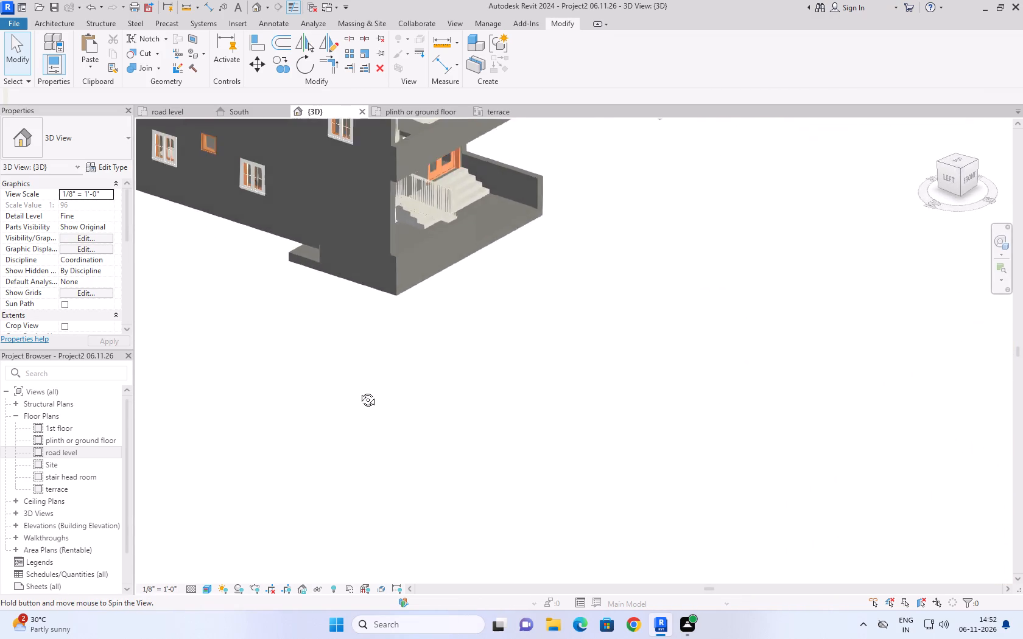
pyautogui.keyDown('shift'); pyautogui.moveTo(359, 391); pyautogui.dragTo(399, 382, button='middle'); pyautogui.keyUp('shift')
pyautogui.moveTo(401, 339); pyautogui.dragTo(616, 449, button='middle')
pyautogui.keyDown('shift'); pyautogui.moveTo(466, 498); pyautogui.dragTo(511, 490, button='middle'); pyautogui.keyUp('shift')
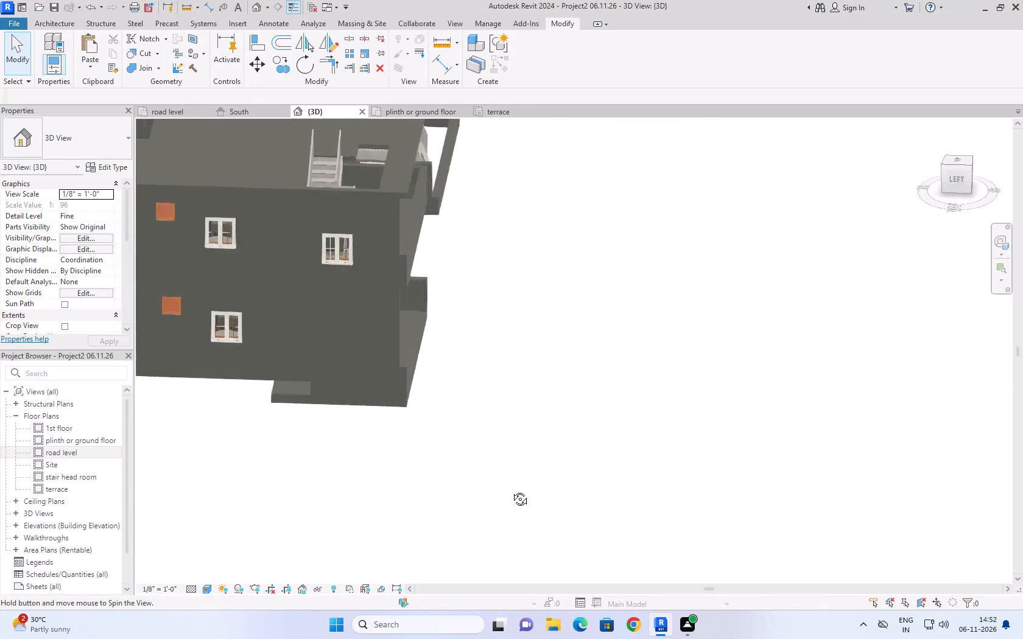
pyautogui.keyDown('shift'); pyautogui.moveTo(511, 490); pyautogui.dragTo(529, 508, button='middle'); pyautogui.keyUp('shift')
pyautogui.moveTo(358, 453); pyautogui.dragTo(484, 472, button='middle')
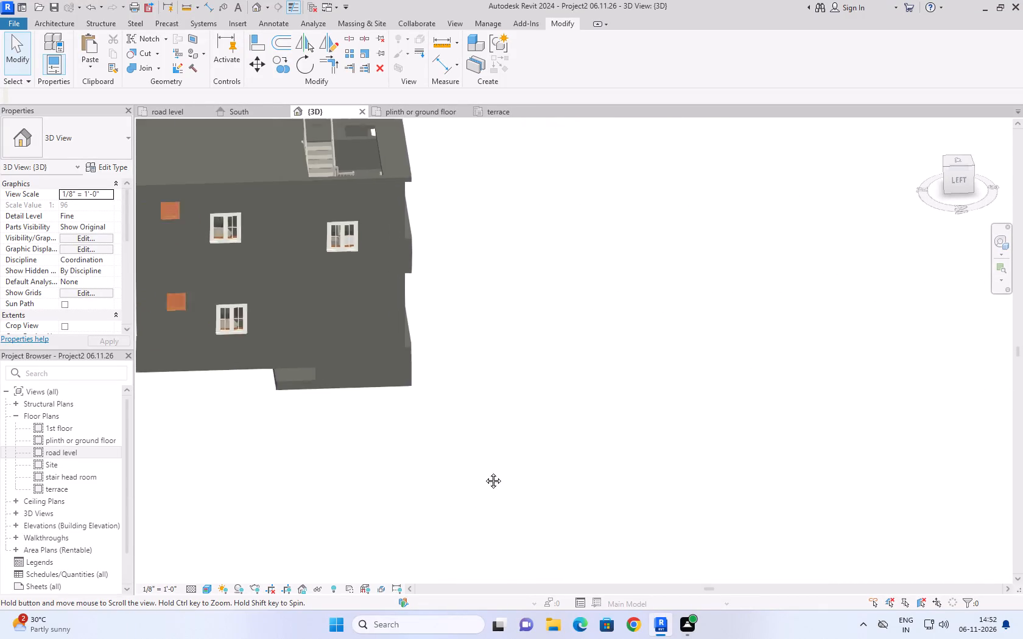
pyautogui.moveTo(484, 472); pyautogui.dragTo(507, 481, button='middle')
pyautogui.keyDown('shift'); pyautogui.moveTo(462, 488); pyautogui.dragTo(444, 400, button='middle'); pyautogui.keyUp('shift')
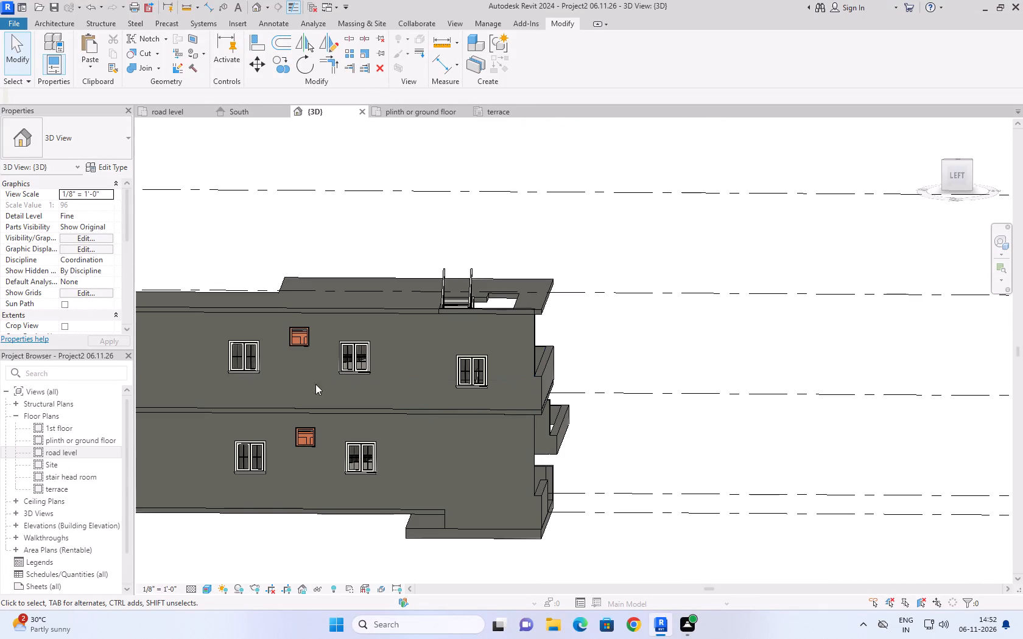
pyautogui.scroll(3, 560, 343)
pyautogui.scroll(1, 695, 296)
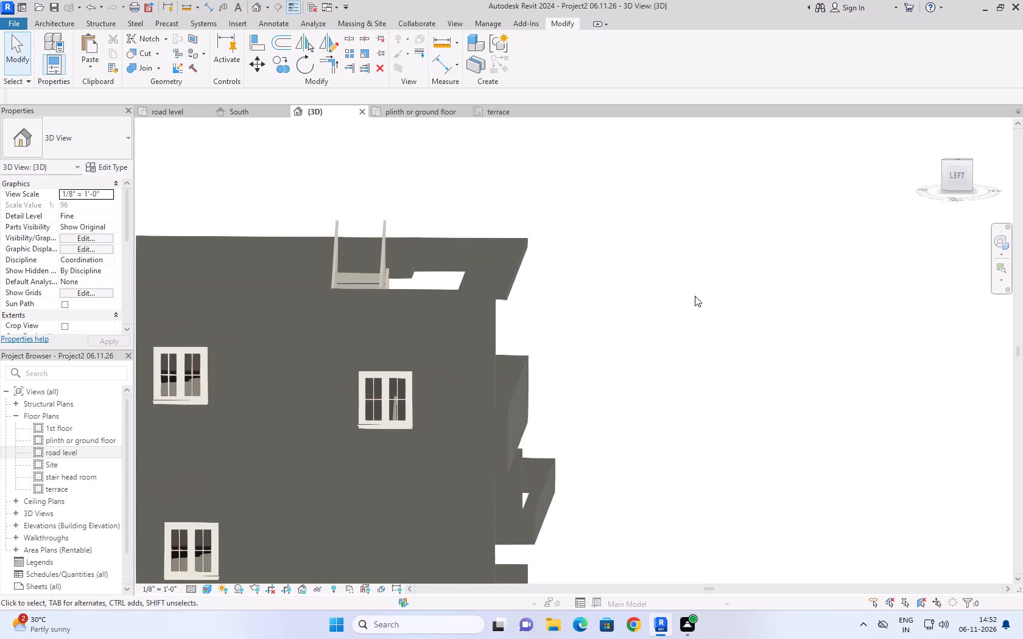
pyautogui.click(192, 347)
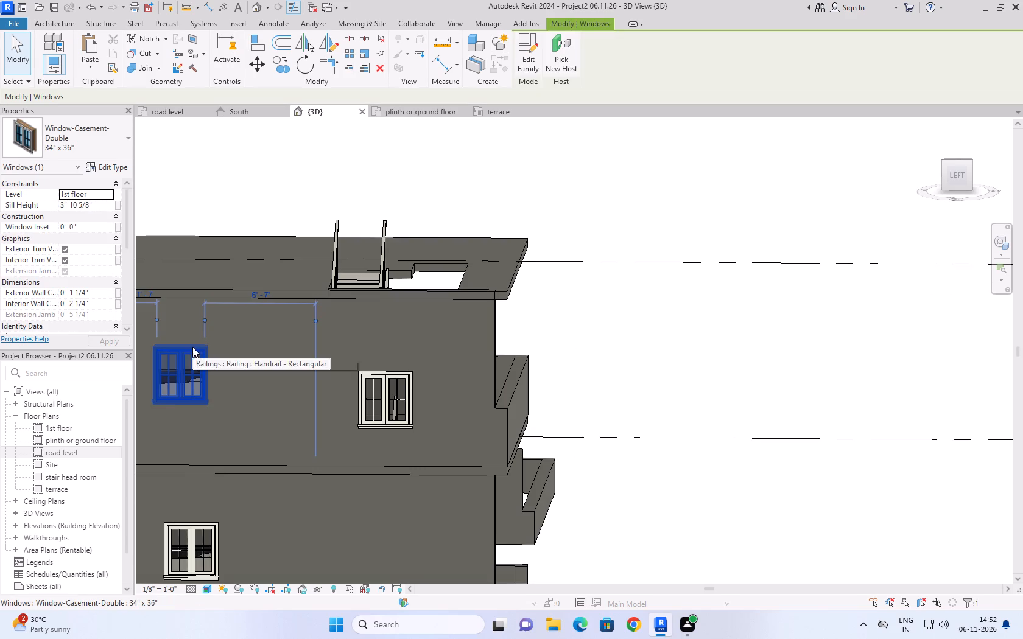
pyautogui.click(106, 204)
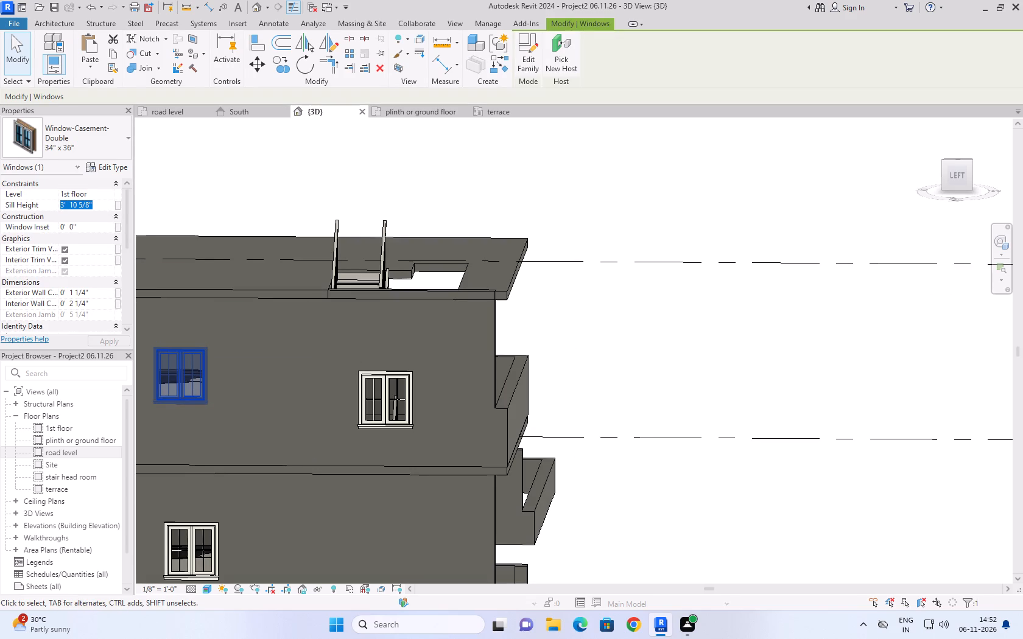
pyautogui.hotkey('ctrl', 'c')
pyautogui.click(630, 319)
pyautogui.click(390, 372)
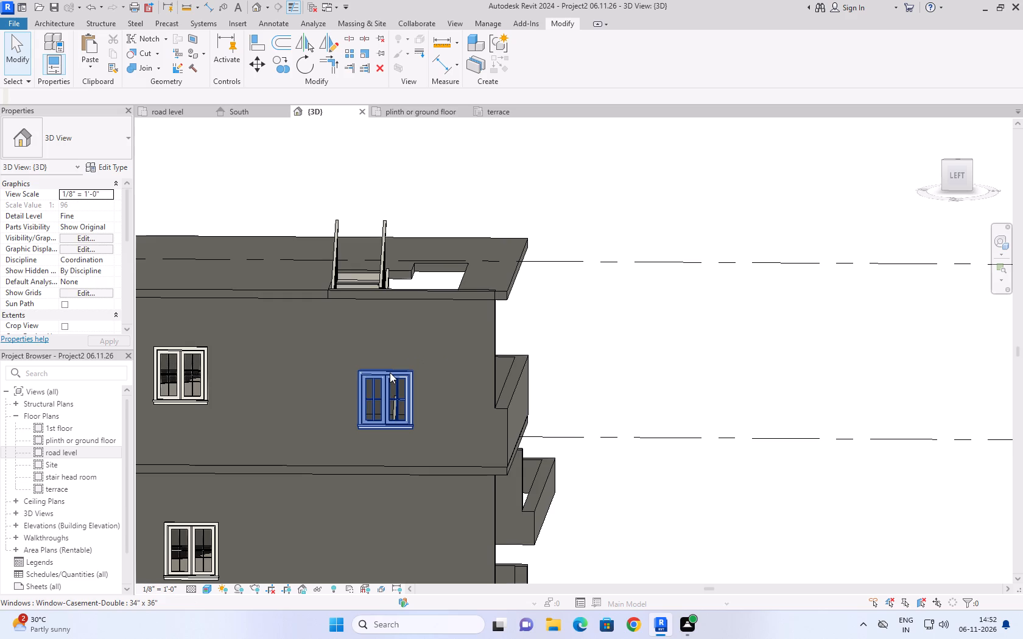
pyautogui.click(91, 205)
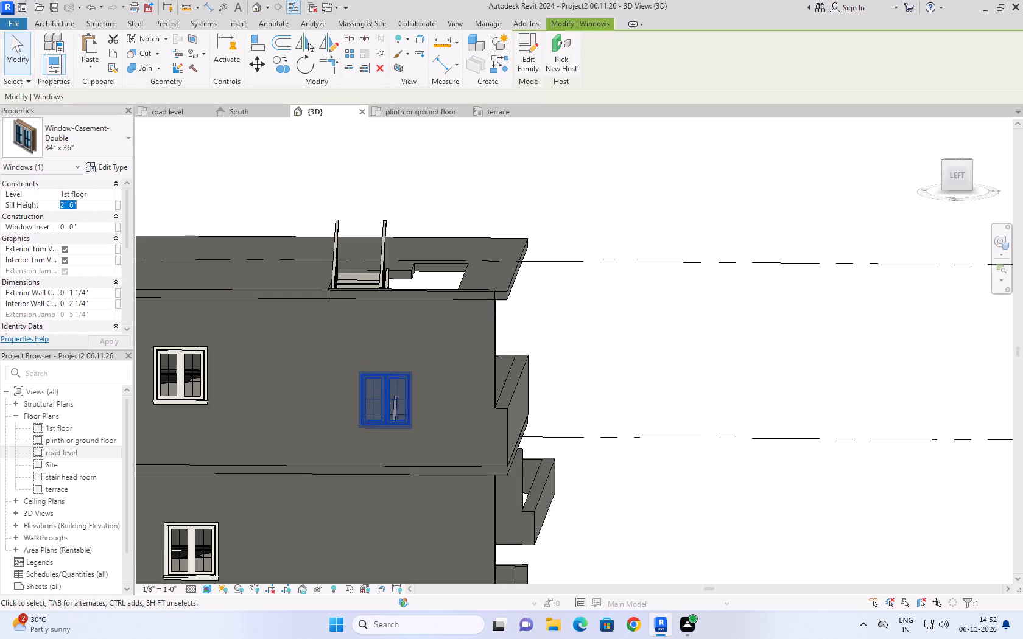
pyautogui.hotkey('ctrl', 'v')
pyautogui.click(715, 344)
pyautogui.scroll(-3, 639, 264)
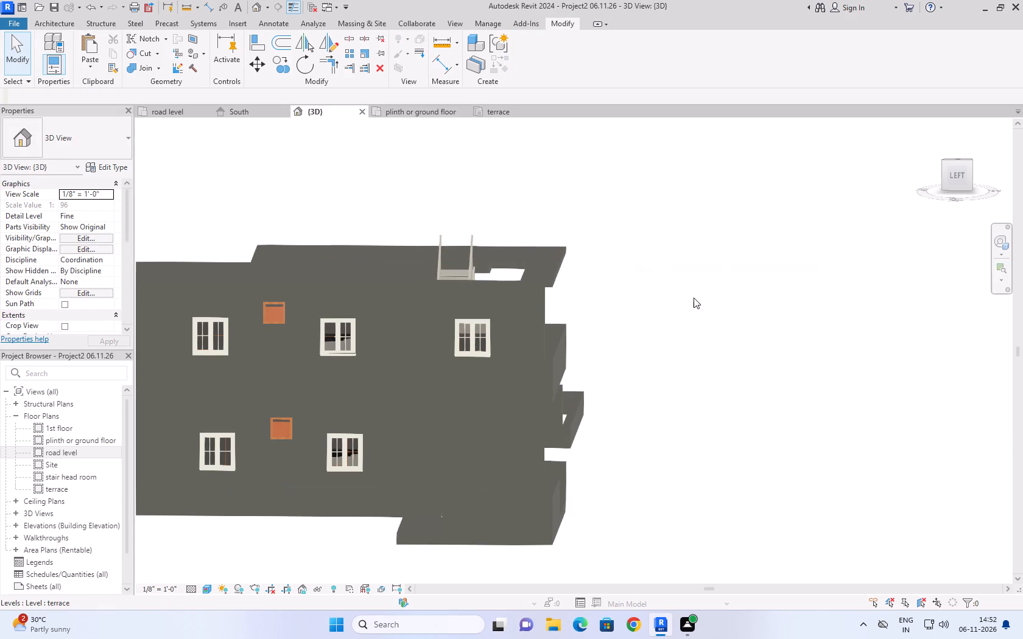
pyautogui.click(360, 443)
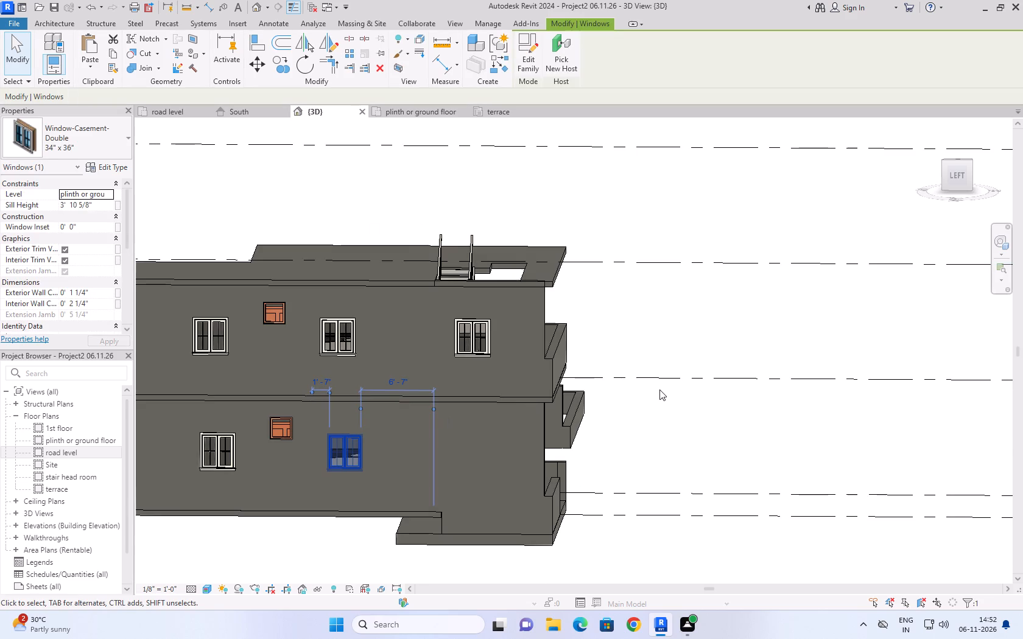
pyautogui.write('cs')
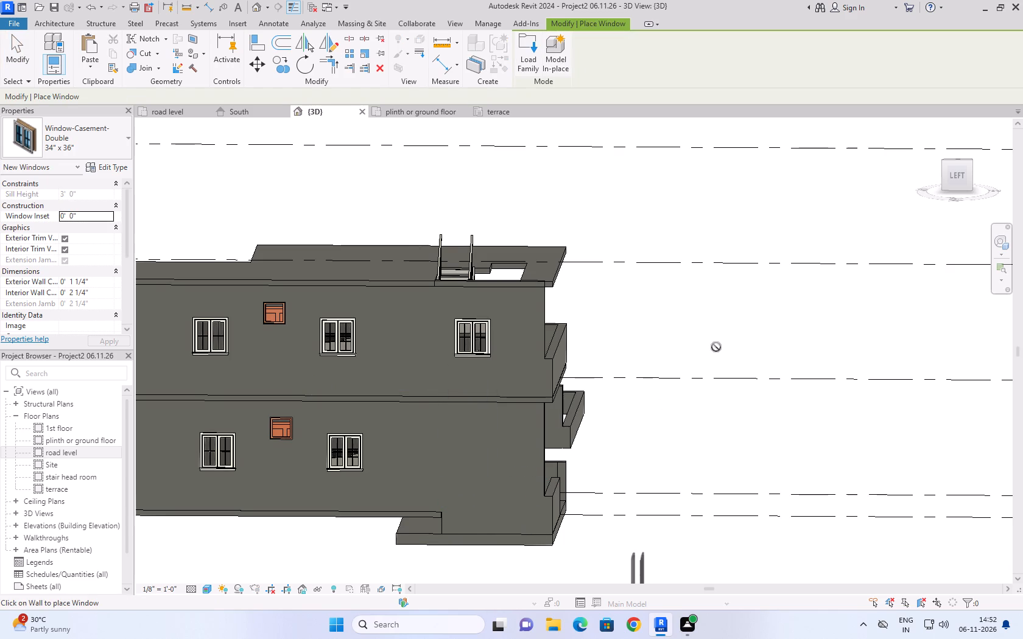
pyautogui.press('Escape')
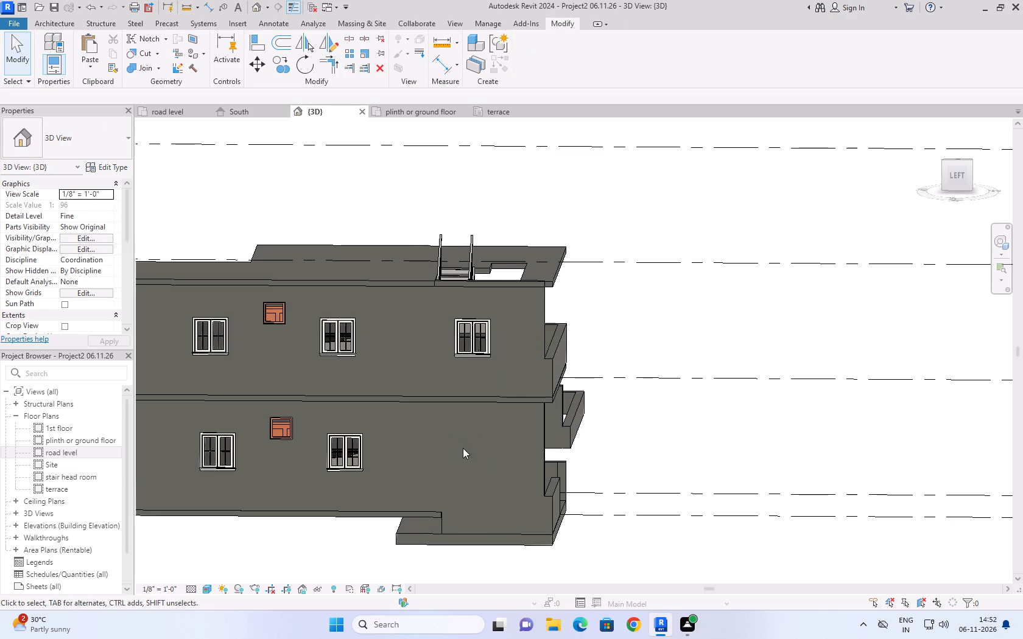
# Place a matching 34" x 36" double casement window on the ground floor west wall below the front 1st floor window, about 5'-5" from the front corner.
pyautogui.click(482, 351)
pyautogui.press('c')
pyautogui.press('s')
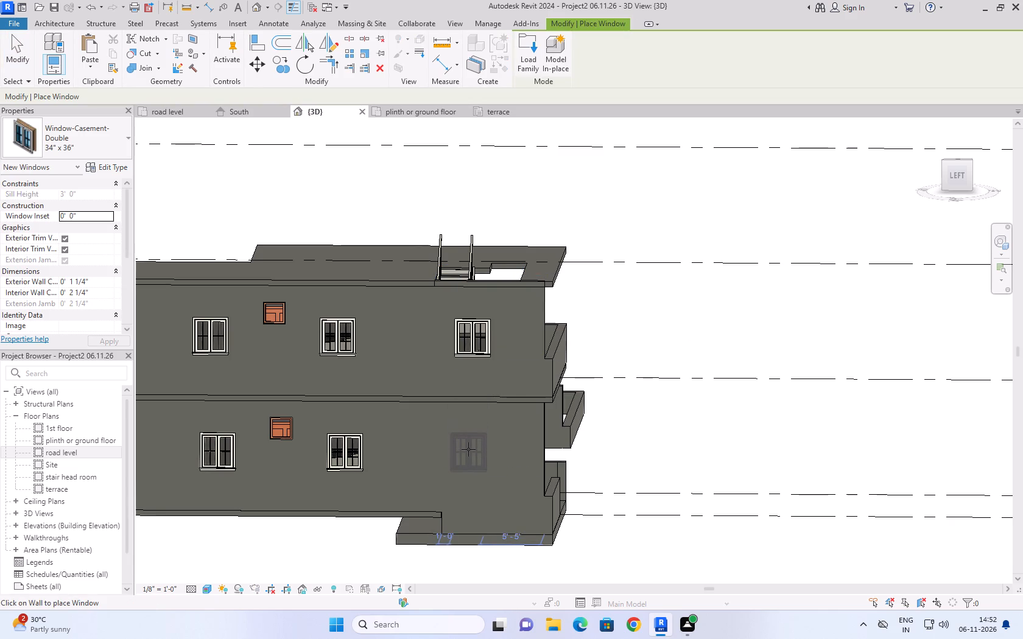
pyautogui.click(468, 449)
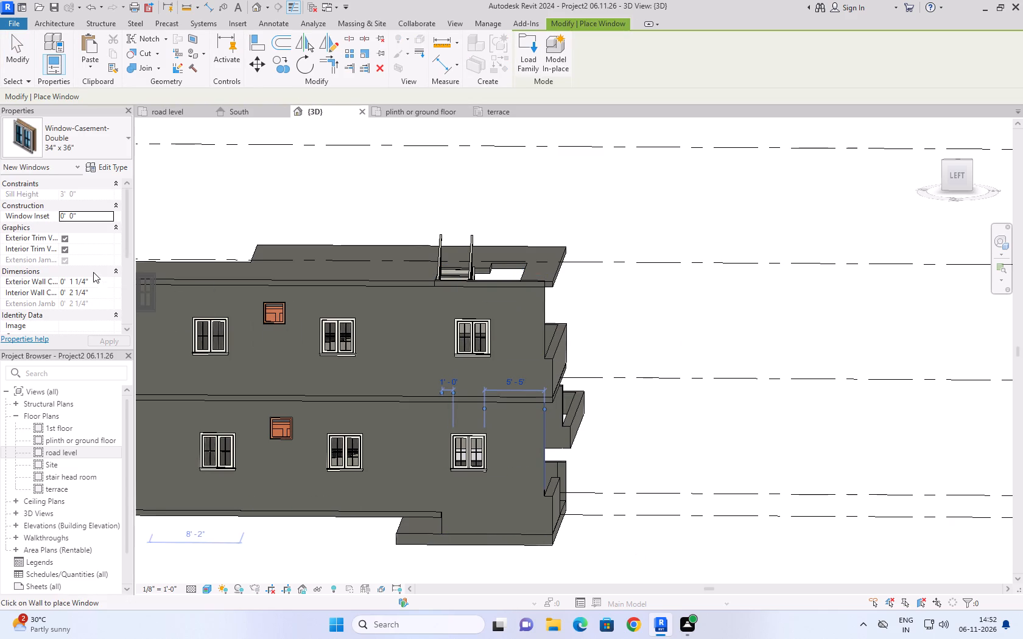
pyautogui.press('Escape')
pyautogui.press('Escape')
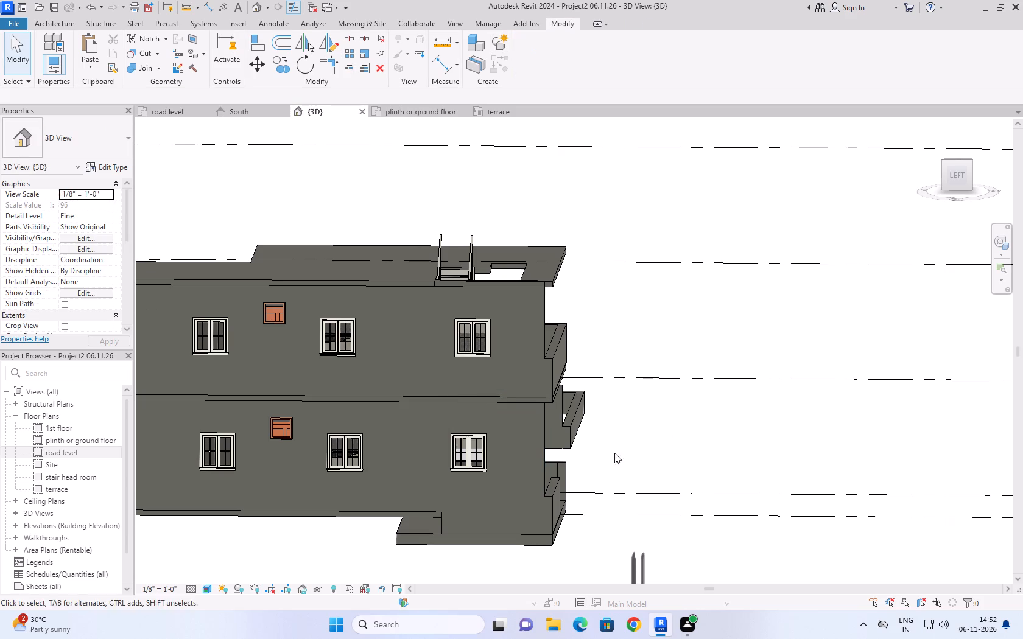
# Set the new ground floor window's sill height to 3' 10 5/8".
pyautogui.click(465, 437)
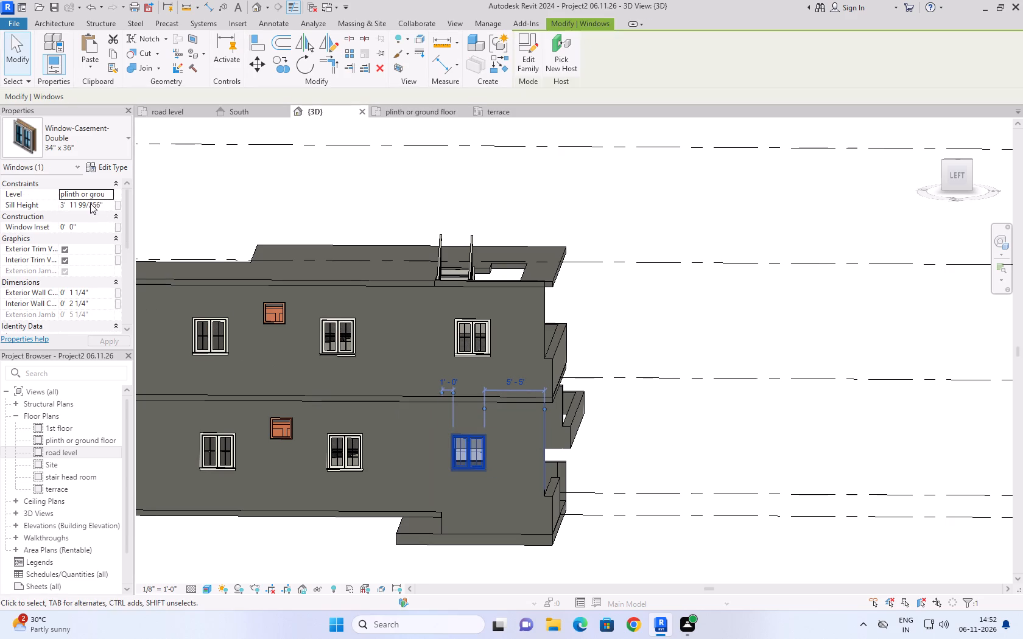
pyautogui.click(104, 206)
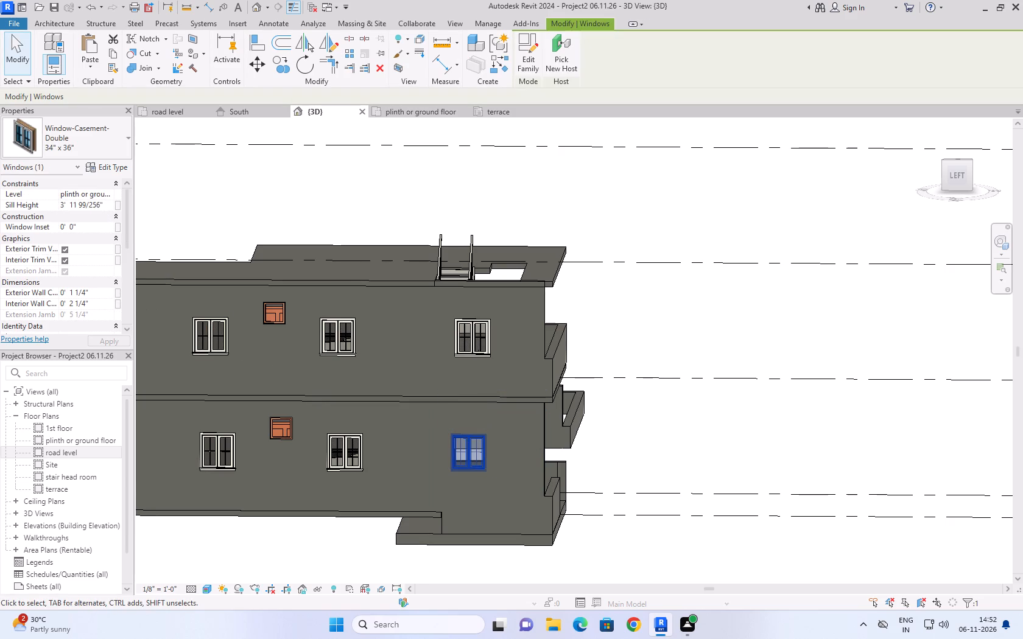
pyautogui.press('BackSpace')
pyautogui.press('BackSpace')
pyautogui.press('BackSpace')
pyautogui.press('BackSpace')
pyautogui.press('BackSpace')
pyautogui.press('BackSpace')
pyautogui.press('BackSpace')
pyautogui.press('BackSpace')
pyautogui.press('BackSpace')
pyautogui.press('BackSpace')
pyautogui.press('BackSpace')
pyautogui.press('BackSpace')
pyautogui.press('BackSpace')
pyautogui.press('BackSpace')
pyautogui.press('BackSpace')
pyautogui.press('BackSpace')
pyautogui.press('BackSpace')
pyautogui.press('BackSpace')
pyautogui.press('BackSpace')
pyautogui.press('BackSpace')
pyautogui.hotkey('ctrl', 'v')
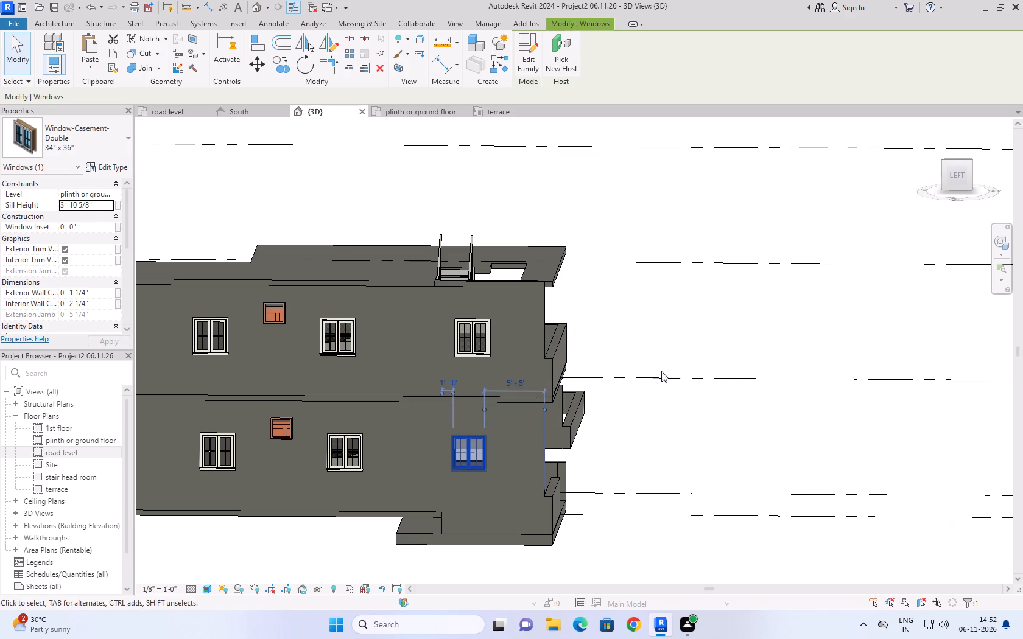
# Set the new ground floor window's distance from the wall's front corner to 5'-1", matching the window above.
pyautogui.click(490, 320)
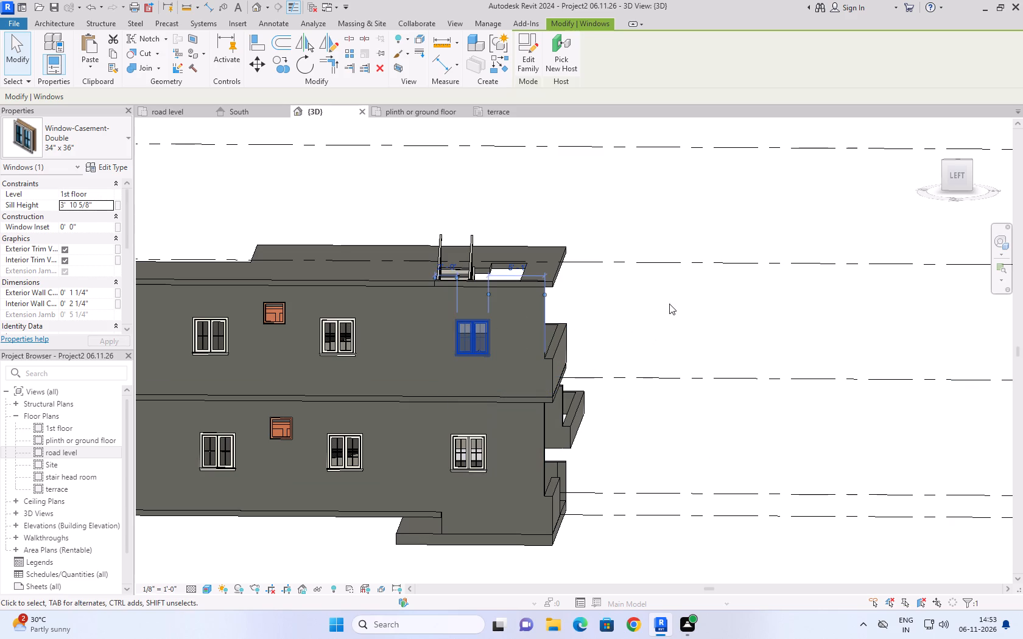
pyautogui.scroll(4, 526, 274)
pyautogui.scroll(-5, 647, 221)
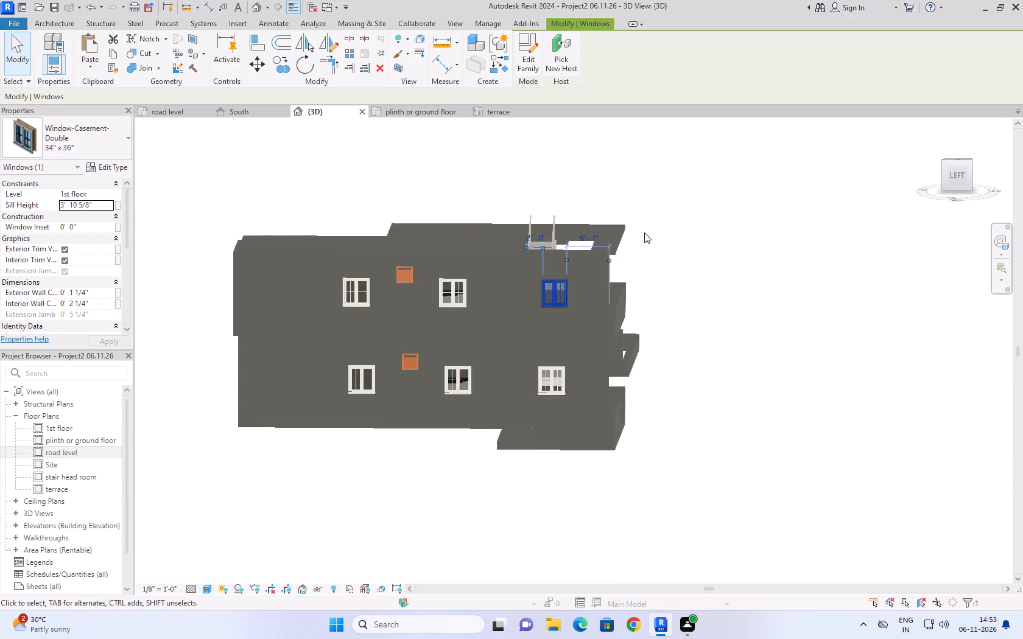
pyautogui.scroll(-4, 644, 232)
pyautogui.scroll(7, 632, 296)
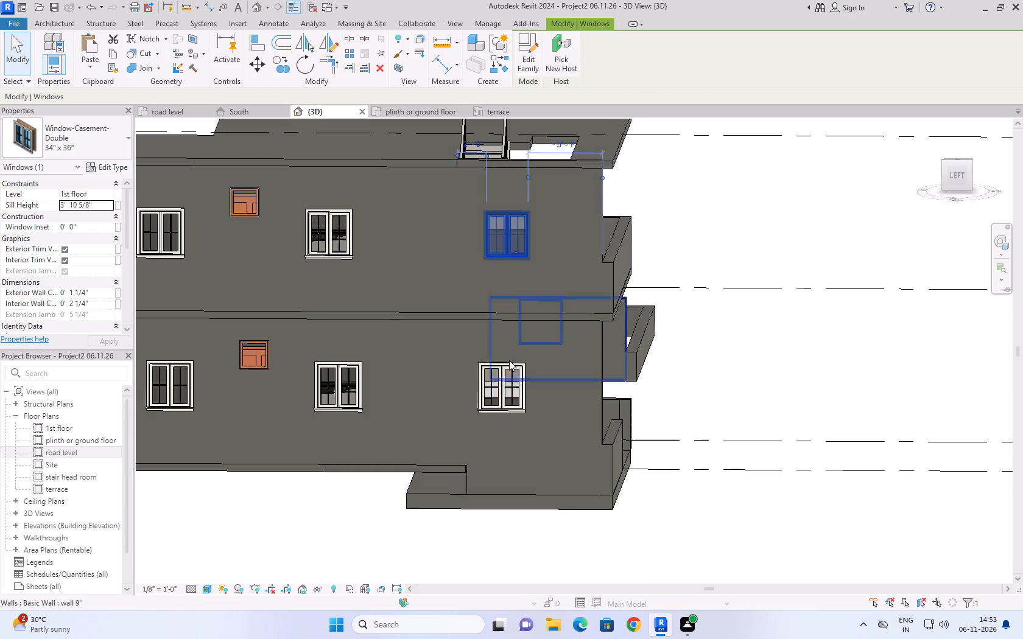
pyautogui.click(509, 363)
pyautogui.click(566, 307)
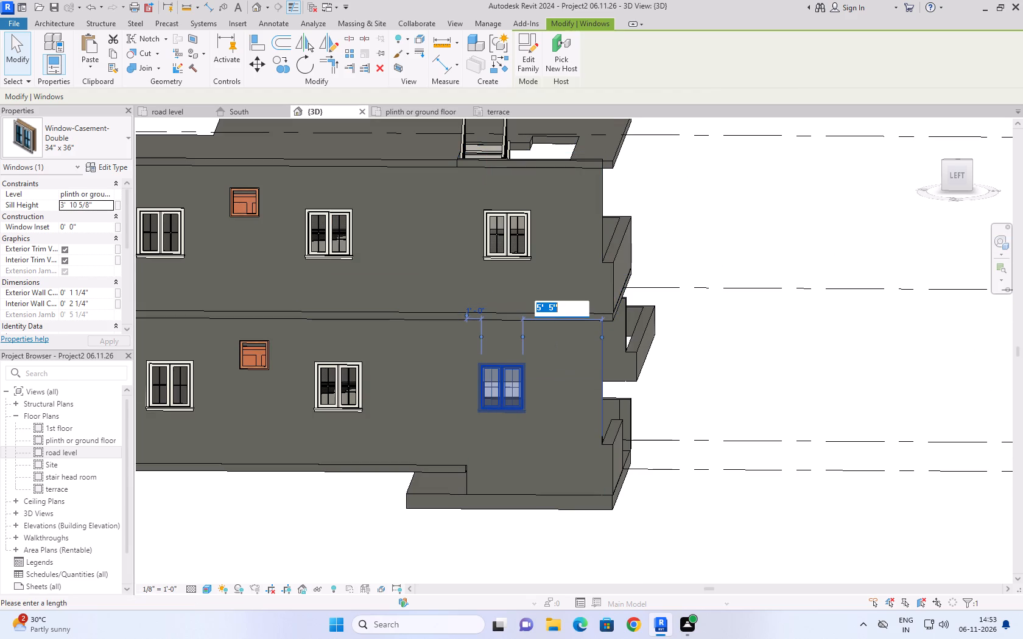
pyautogui.press('5')
pyautogui.write("'1''")
pyautogui.click(800, 210)
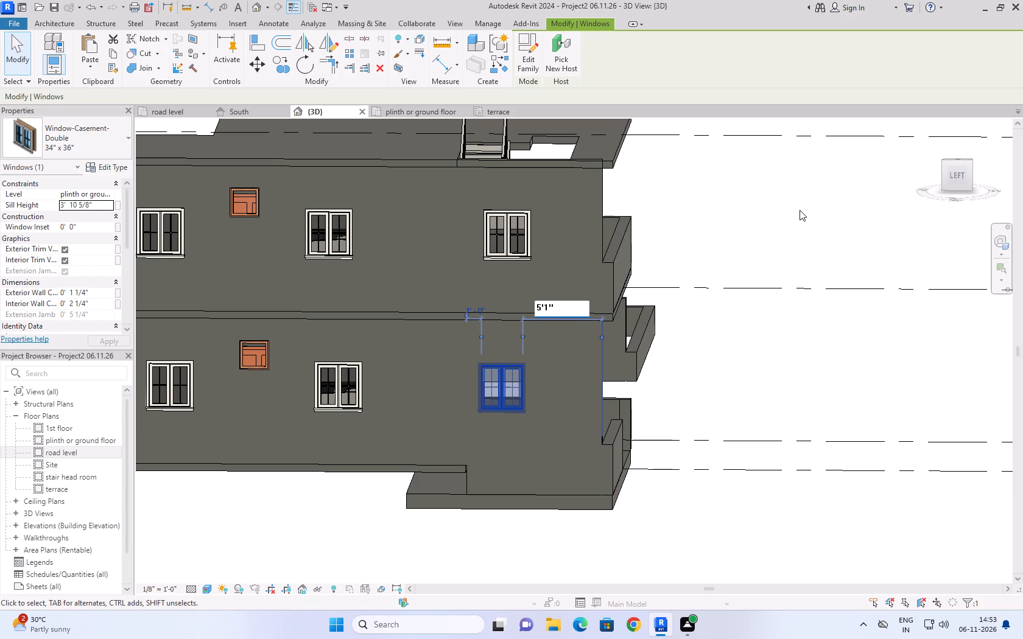
# Examine the whole house, its staircases and its entrance in the home 3D view.
pyautogui.scroll(-1, 842, 376)
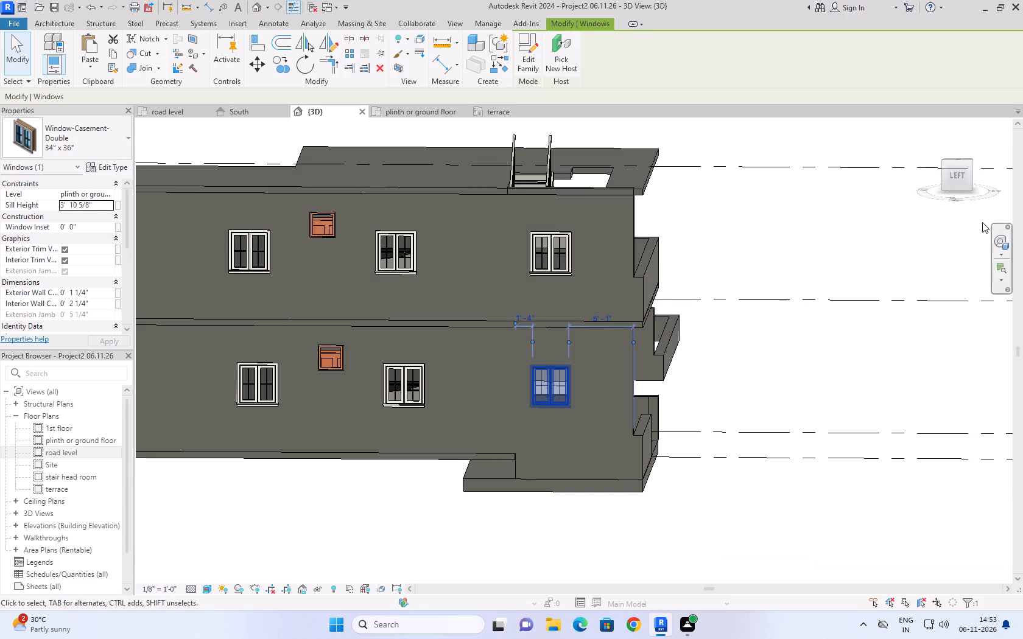
pyautogui.click(933, 125)
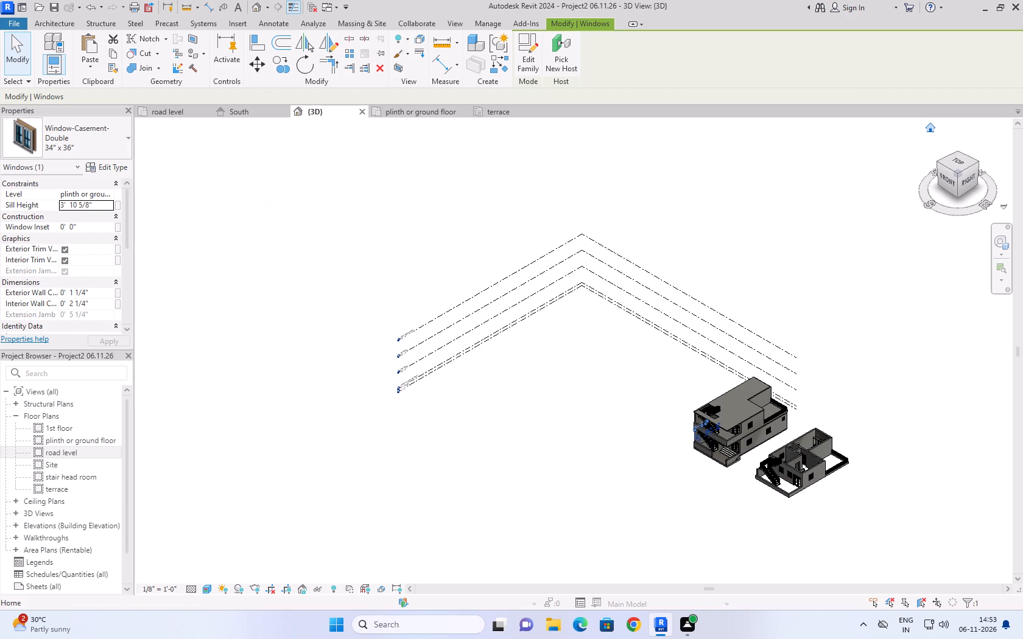
pyautogui.click(733, 495)
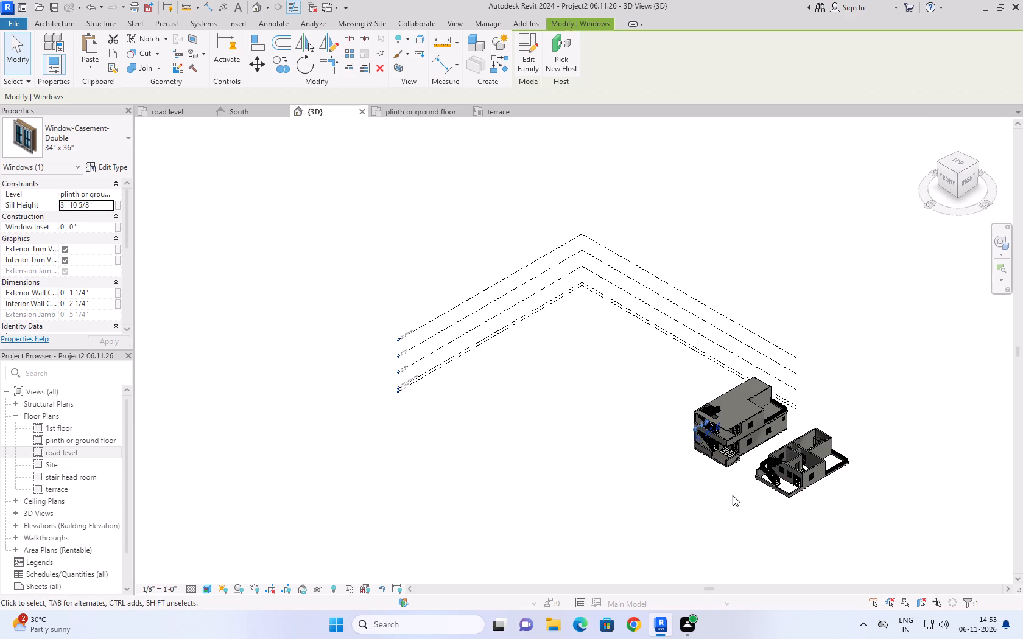
pyautogui.scroll(12, 732, 492)
pyautogui.moveTo(714, 422); pyautogui.dragTo(547, 475, button='middle')
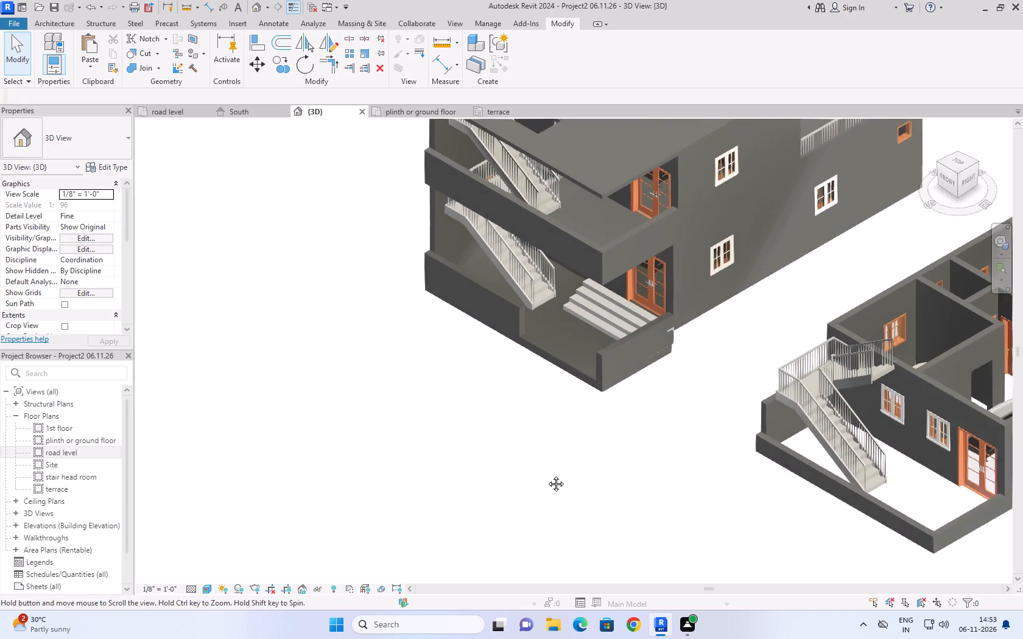
pyautogui.moveTo(547, 475); pyautogui.dragTo(488, 500, button='middle')
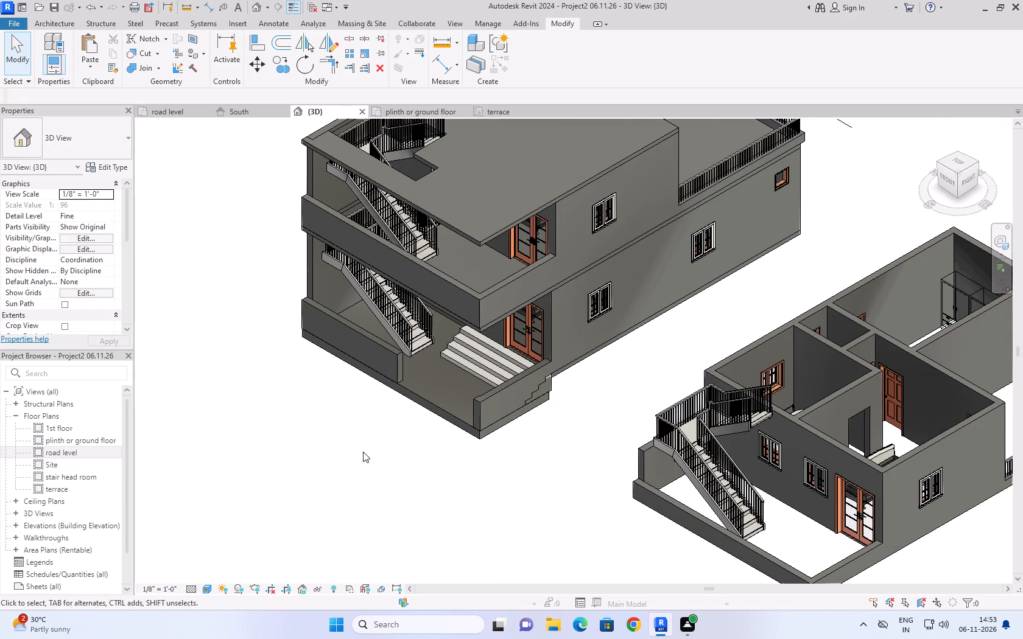
pyautogui.middleClick(287, 486)
pyautogui.scroll(-3, 525, 405)
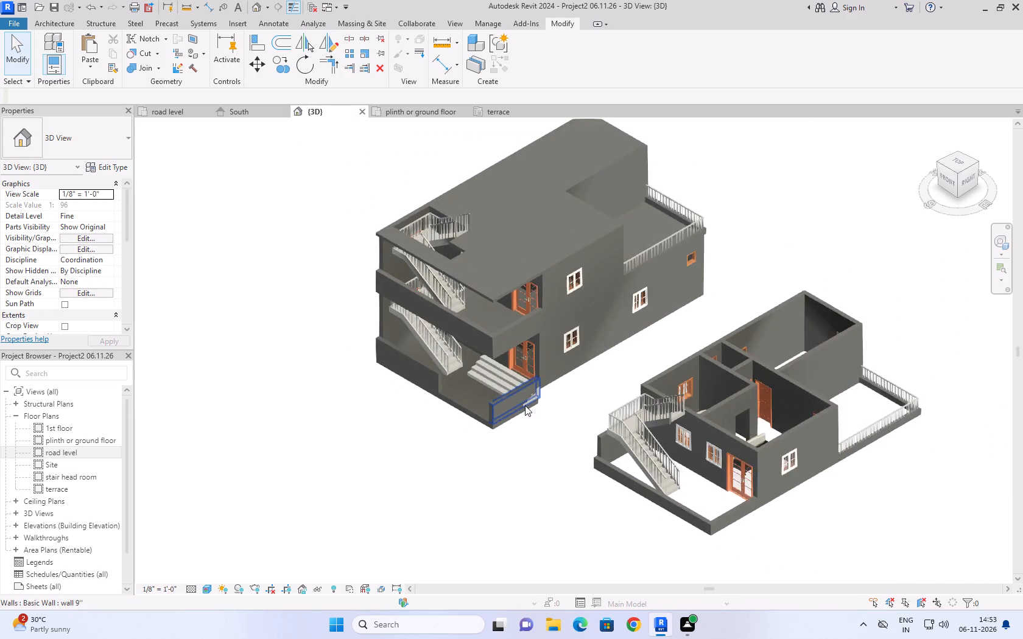
pyautogui.scroll(-2, 525, 405)
pyautogui.scroll(4, 559, 255)
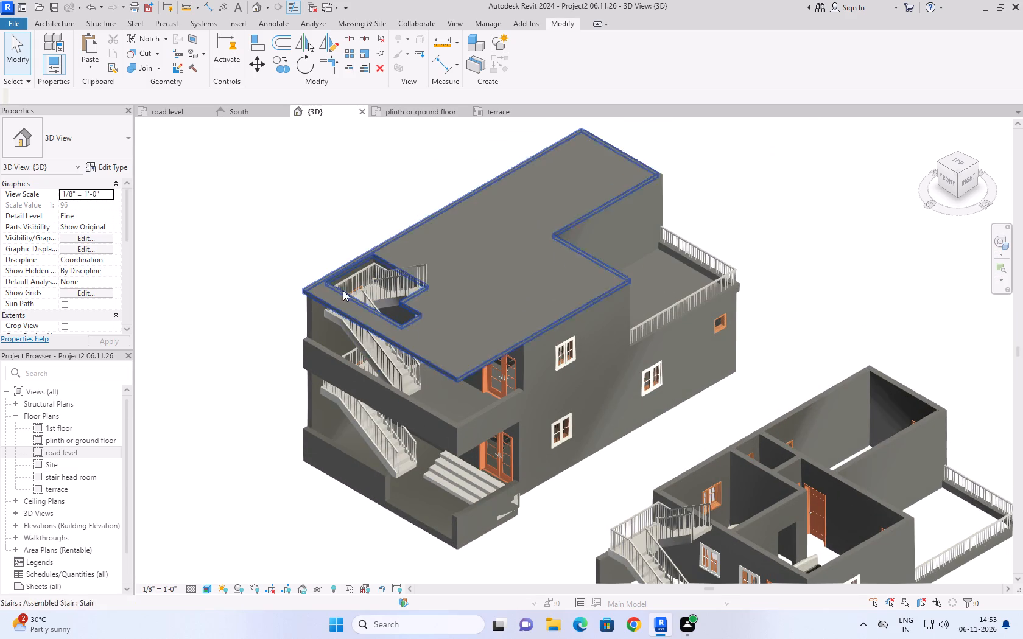
# Open the terrace slab's boundary sketch for editing from the top, around the stair opening.
pyautogui.scroll(2, 399, 276)
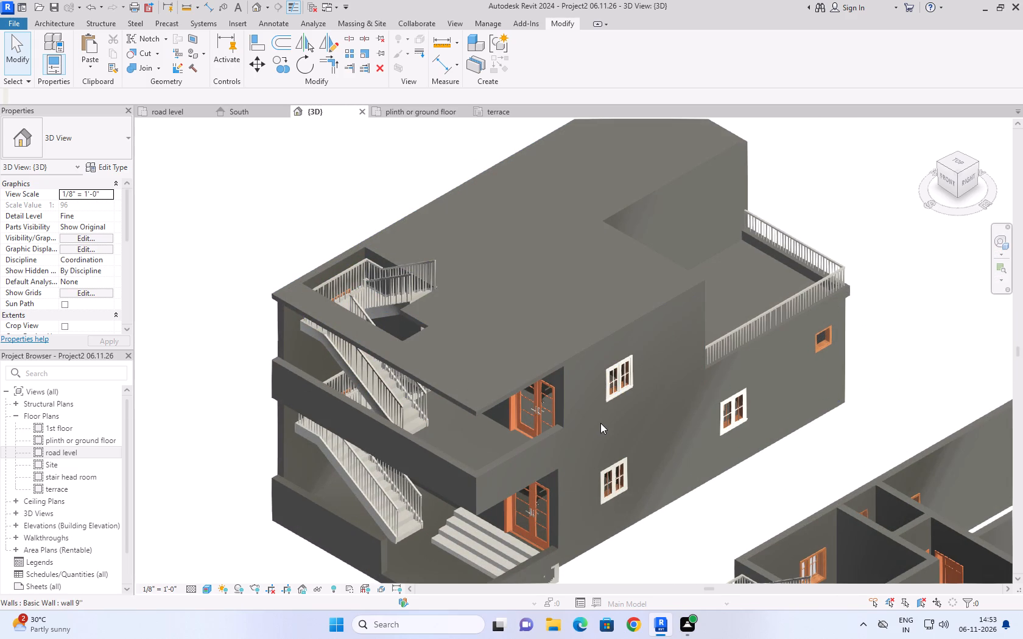
pyautogui.click(850, 215)
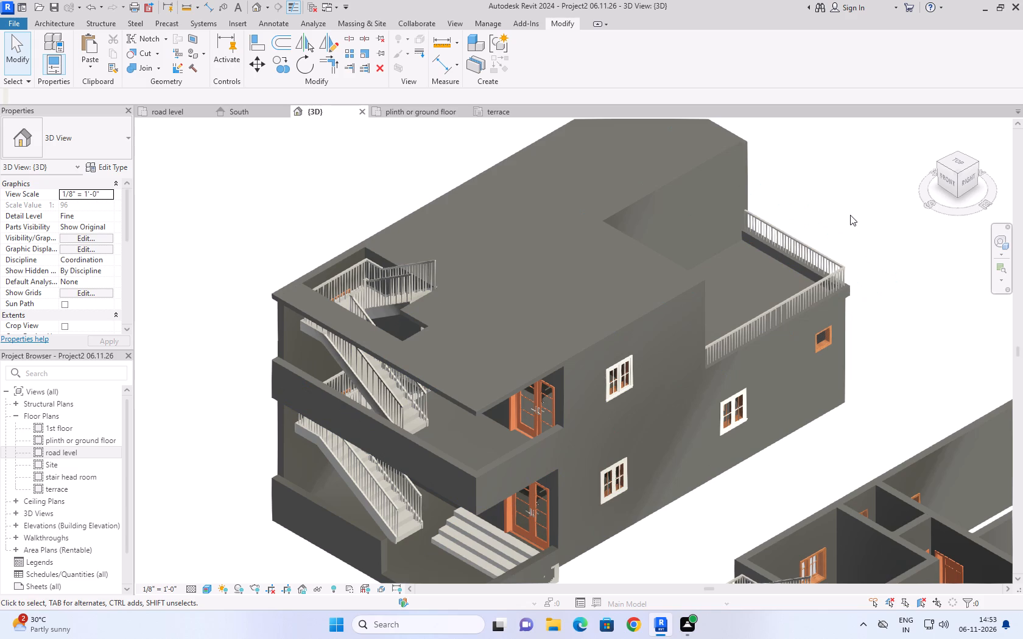
pyautogui.click(505, 397)
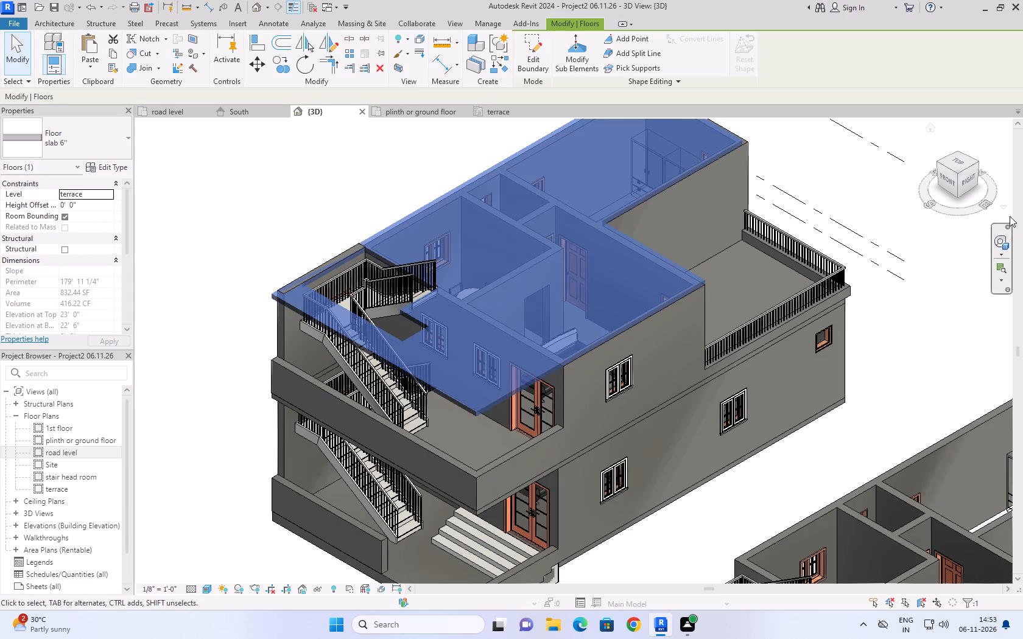
pyautogui.click(960, 159)
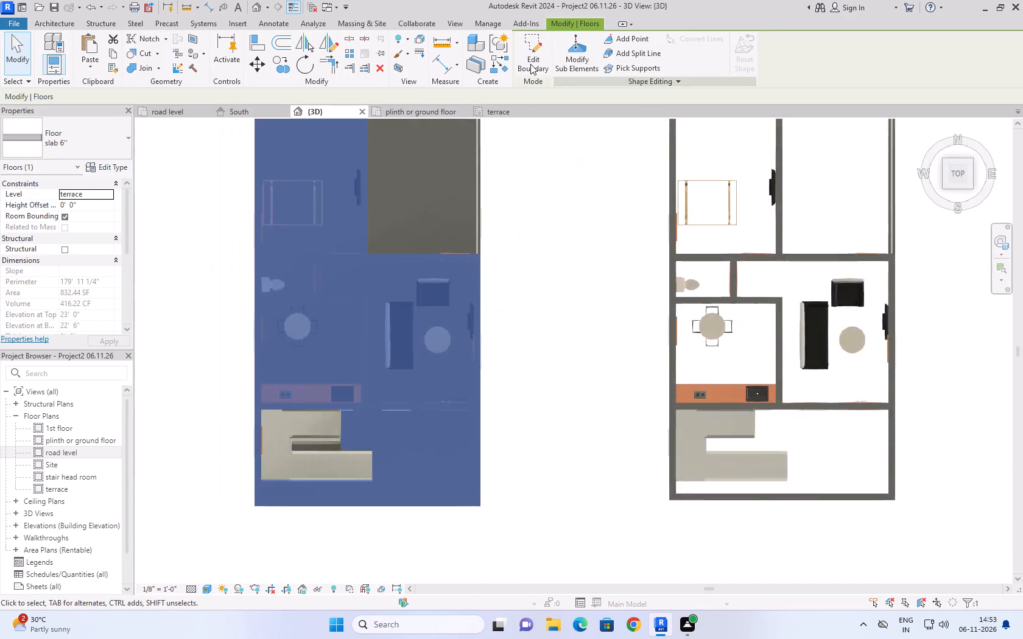
pyautogui.click(527, 63)
pyautogui.scroll(-3, 721, 363)
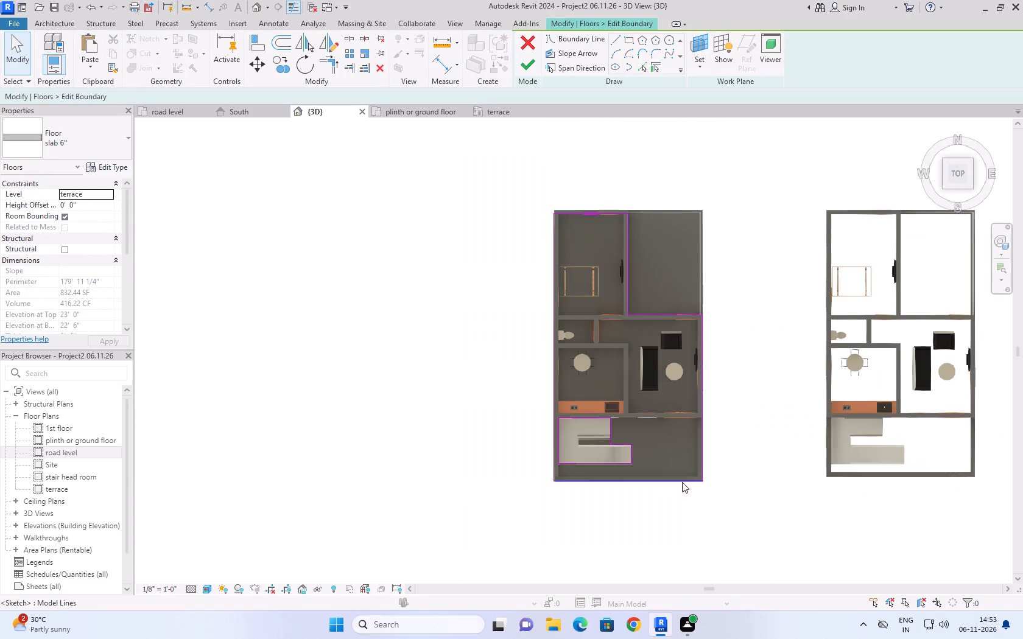
pyautogui.scroll(11, 618, 483)
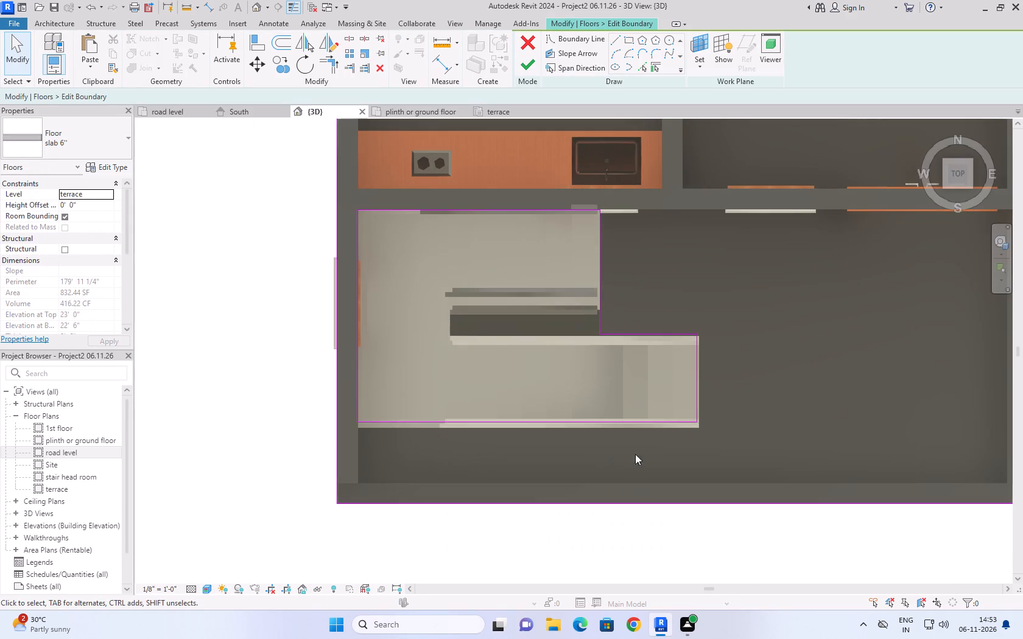
pyautogui.scroll(3, 705, 434)
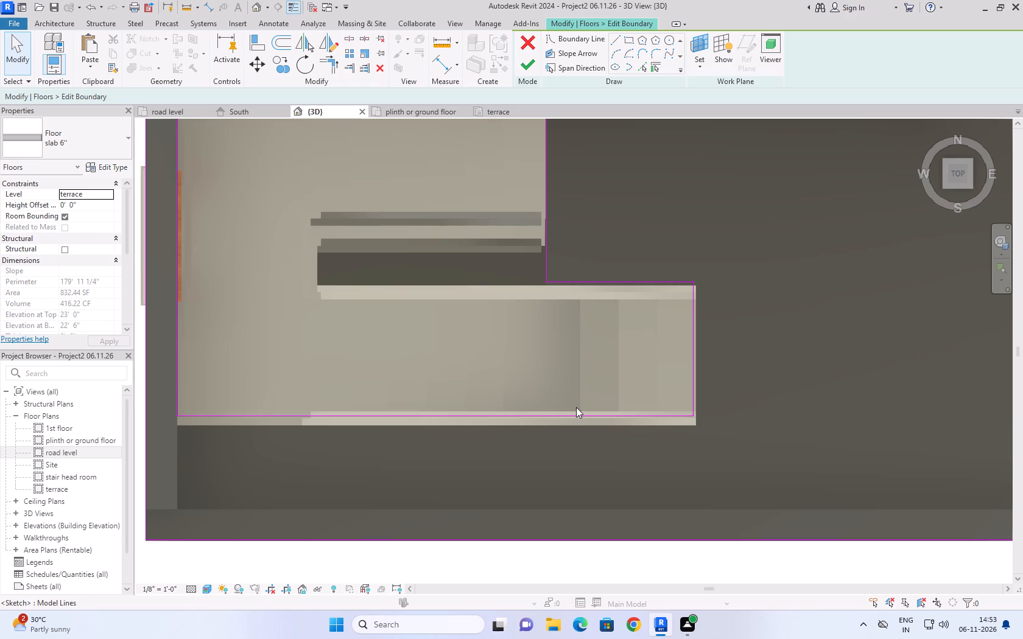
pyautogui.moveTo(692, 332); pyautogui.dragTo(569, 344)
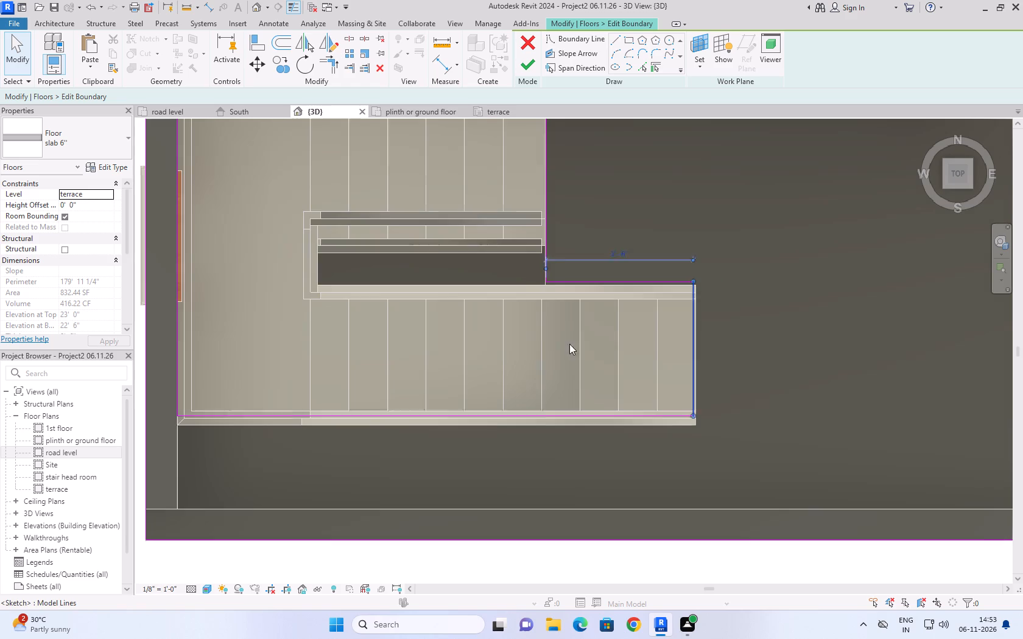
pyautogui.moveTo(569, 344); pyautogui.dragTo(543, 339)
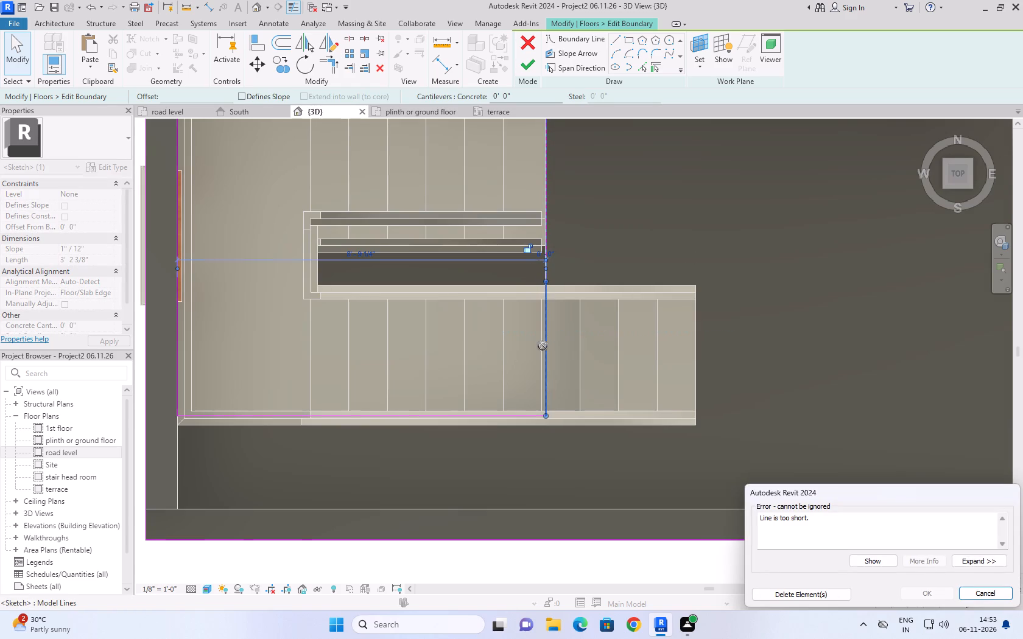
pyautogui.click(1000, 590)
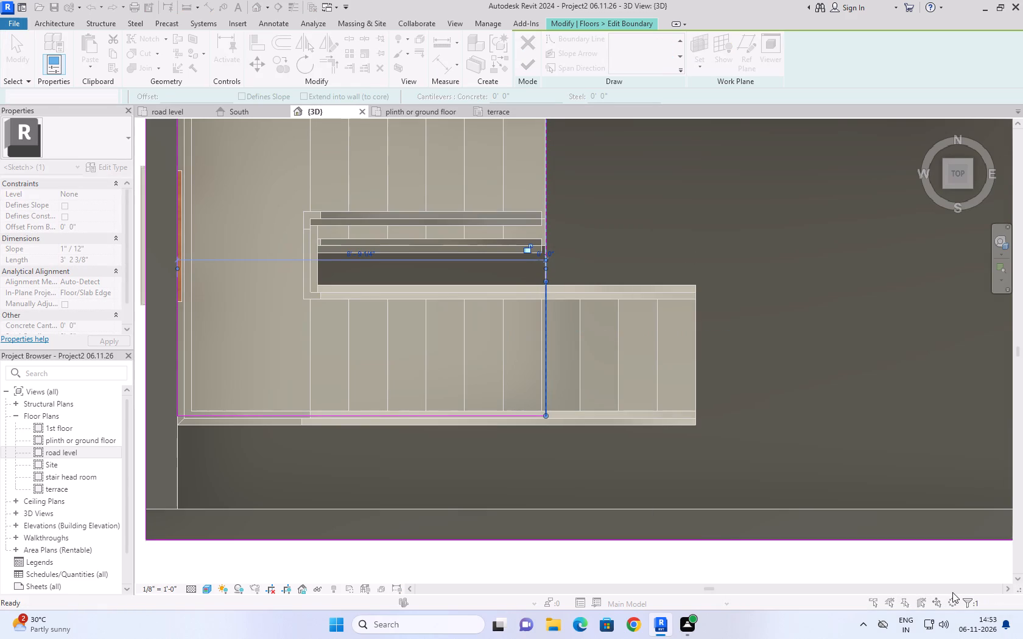
# Make the terrace slab's stair opening rectangular, 8'-9 1/4" wide, by moving its projecting east edge and deleting the leftover line; attach the walls below.
pyautogui.scroll(-3, 606, 444)
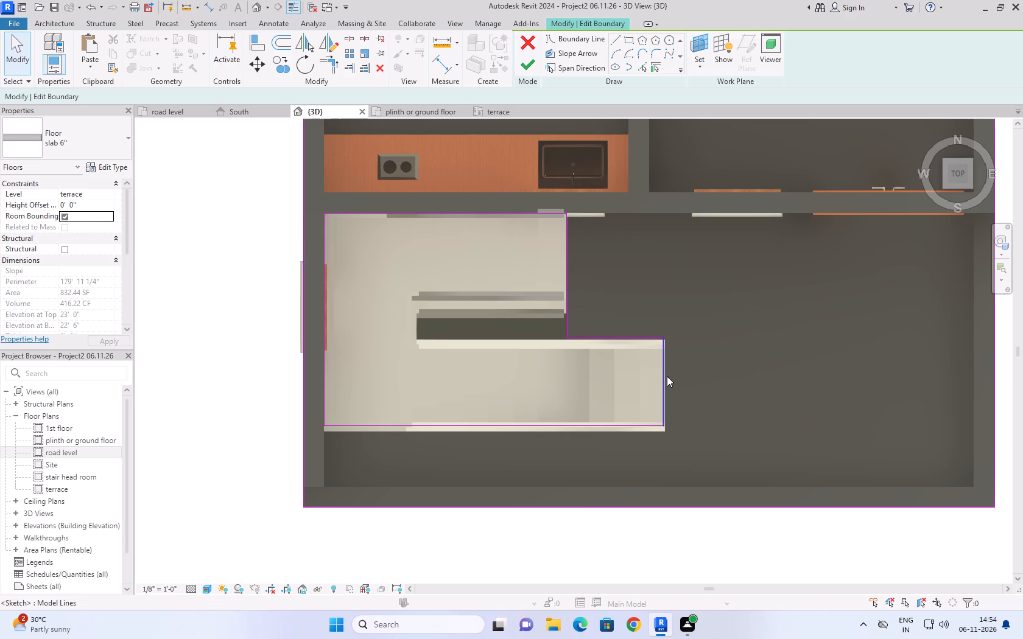
pyautogui.moveTo(665, 375); pyautogui.dragTo(563, 371)
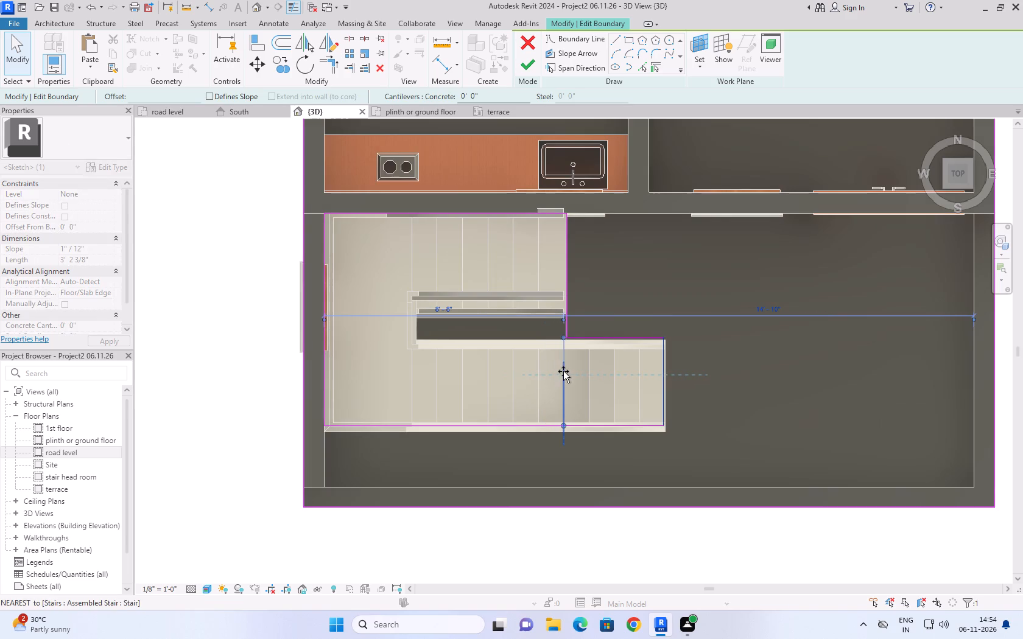
pyautogui.moveTo(563, 371); pyautogui.dragTo(565, 371)
pyautogui.click(817, 595)
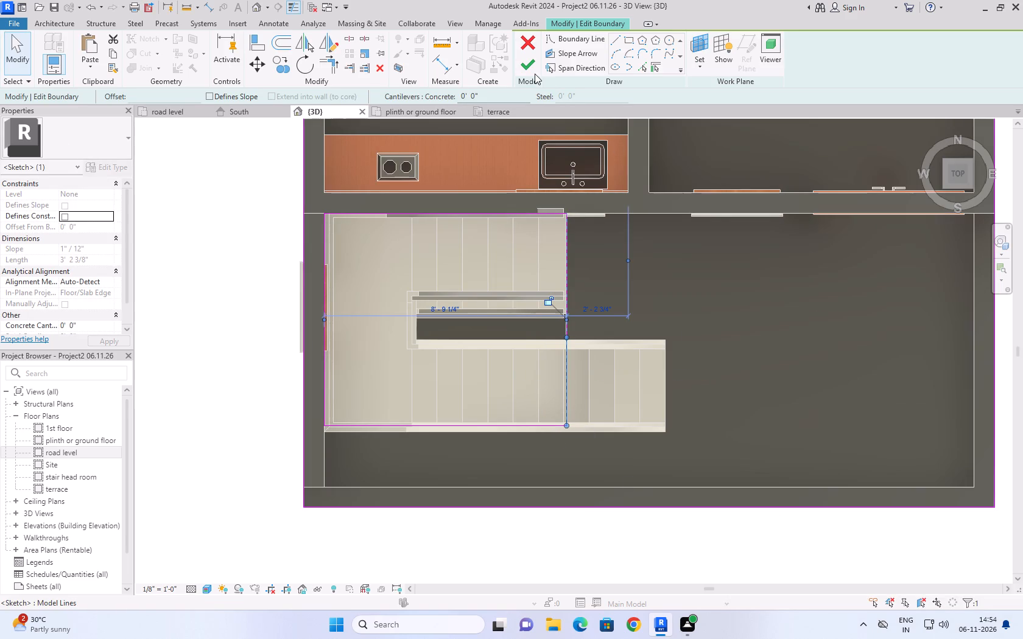
pyautogui.click(533, 72)
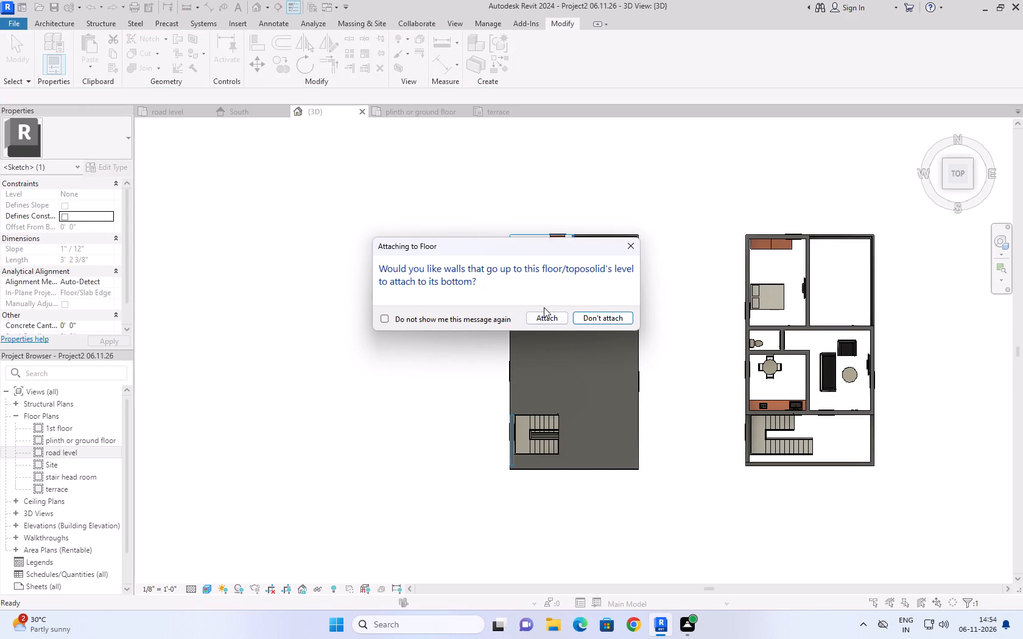
pyautogui.click(544, 313)
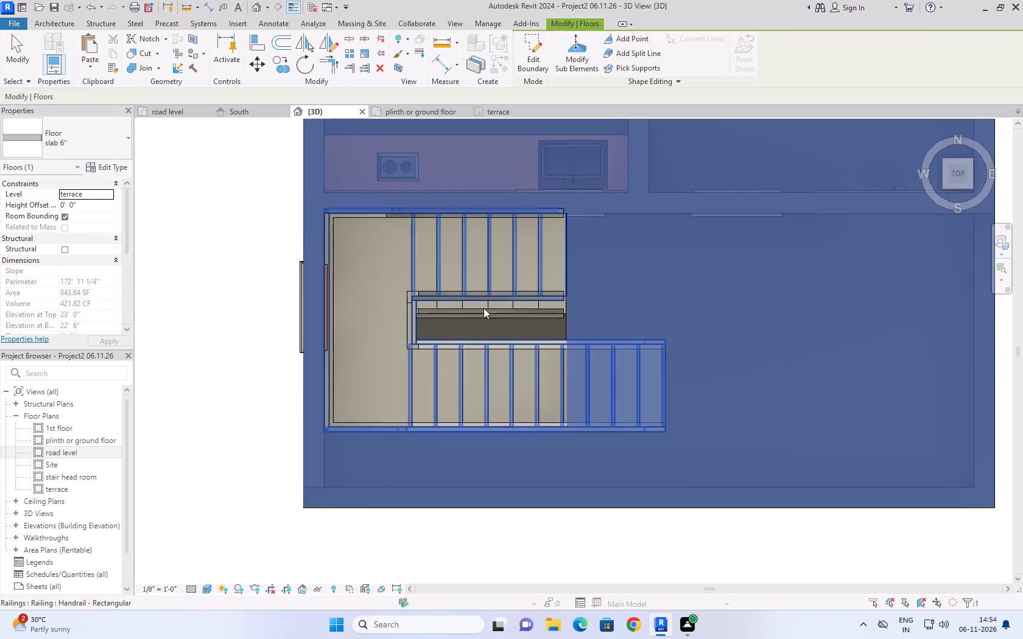
pyautogui.click(194, 176)
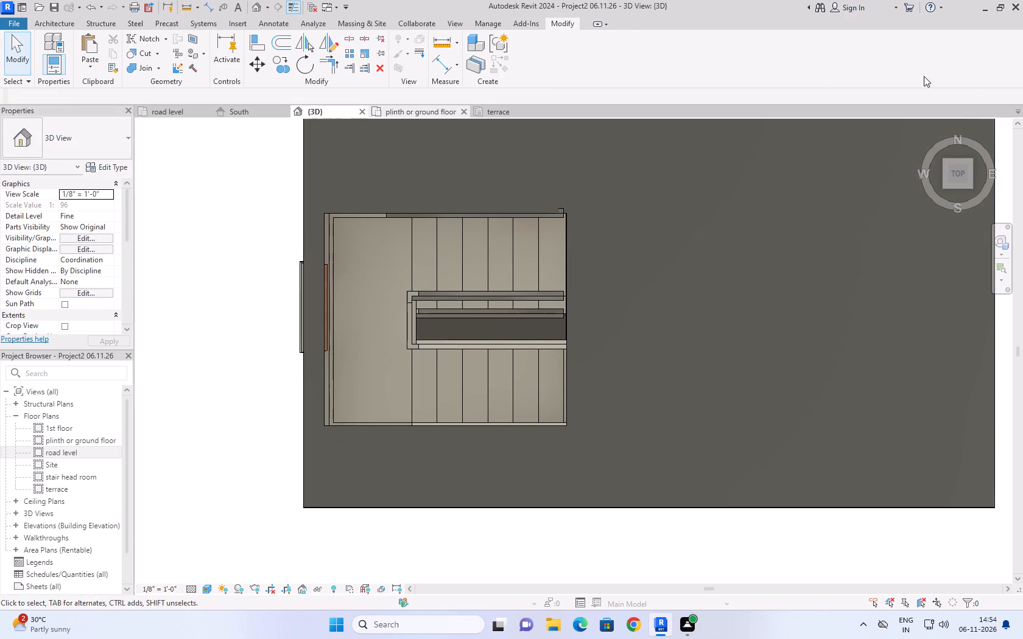
# Examine the revised terrace slab opening and the entrance steps in the home 3D view.
pyautogui.click(932, 128)
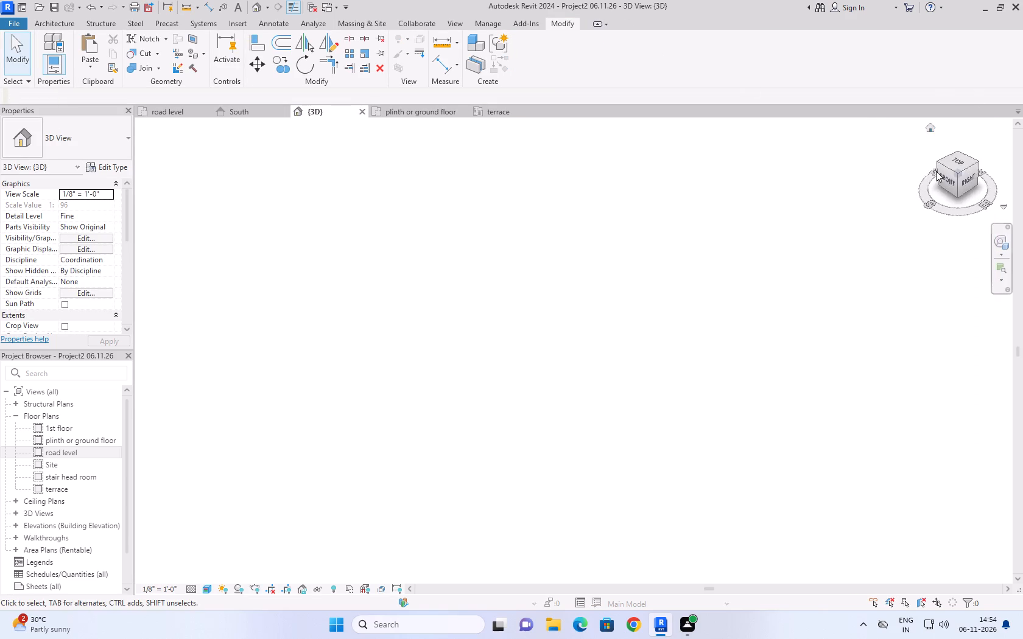
pyautogui.scroll(7, 705, 442)
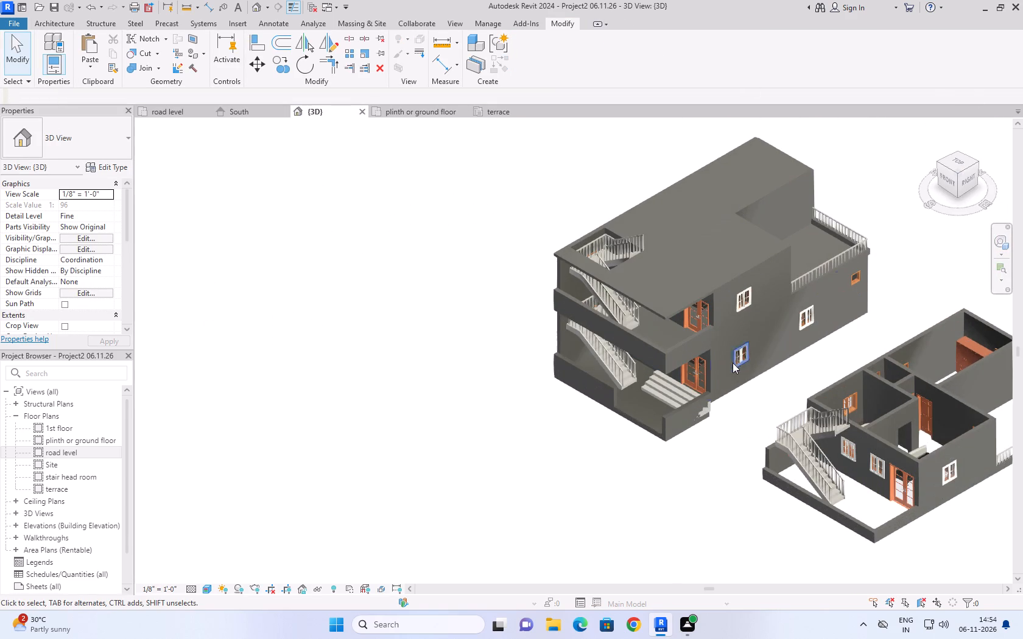
pyautogui.moveTo(734, 360); pyautogui.dragTo(653, 441, button='middle')
pyautogui.scroll(1, 734, 360)
pyautogui.click(390, 209)
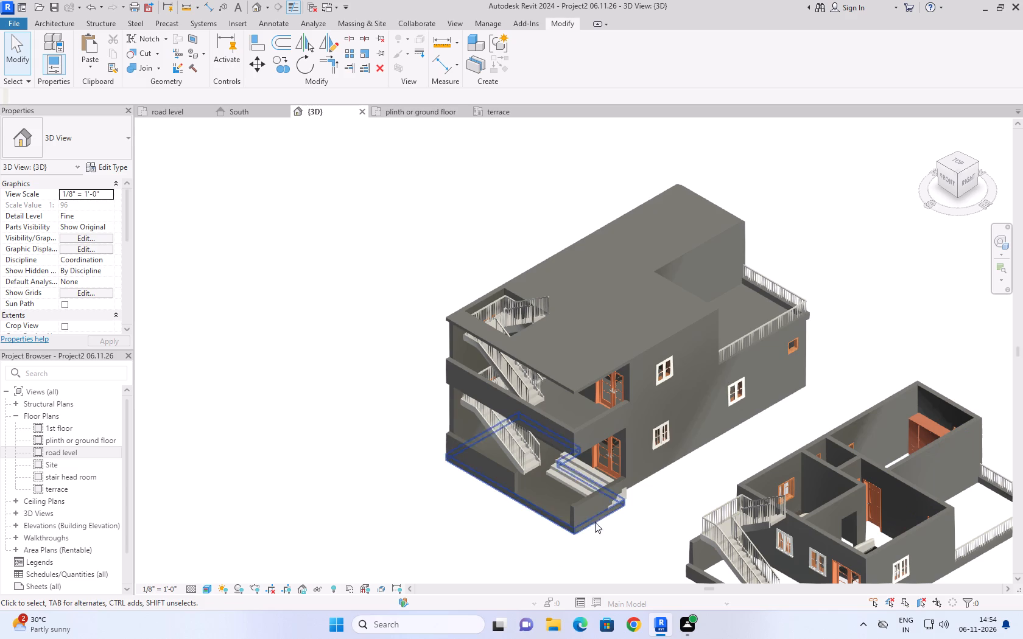
pyautogui.click(333, 312)
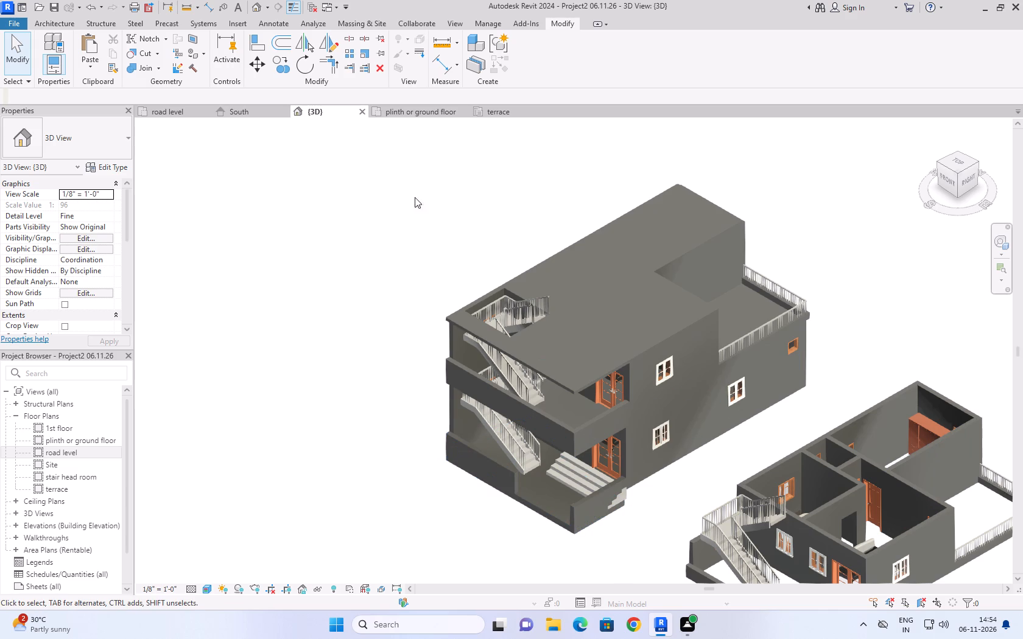
# In the road level plan, pull the entrance steps' east end back from the side wall's outer face into the wall's thickness.
pyautogui.click(429, 110)
pyautogui.click(789, 366)
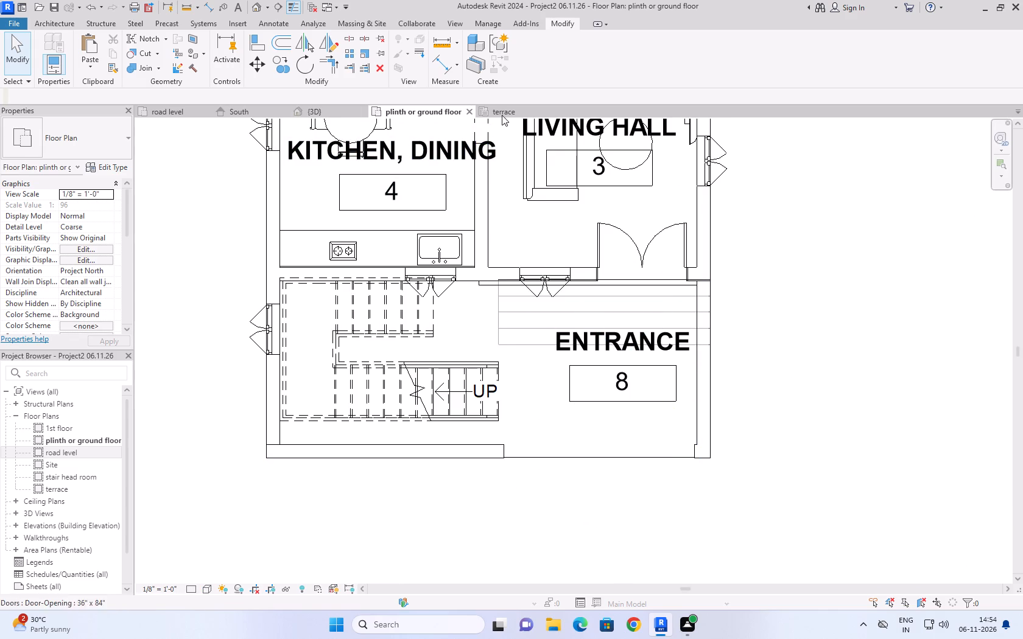
pyautogui.click(178, 115)
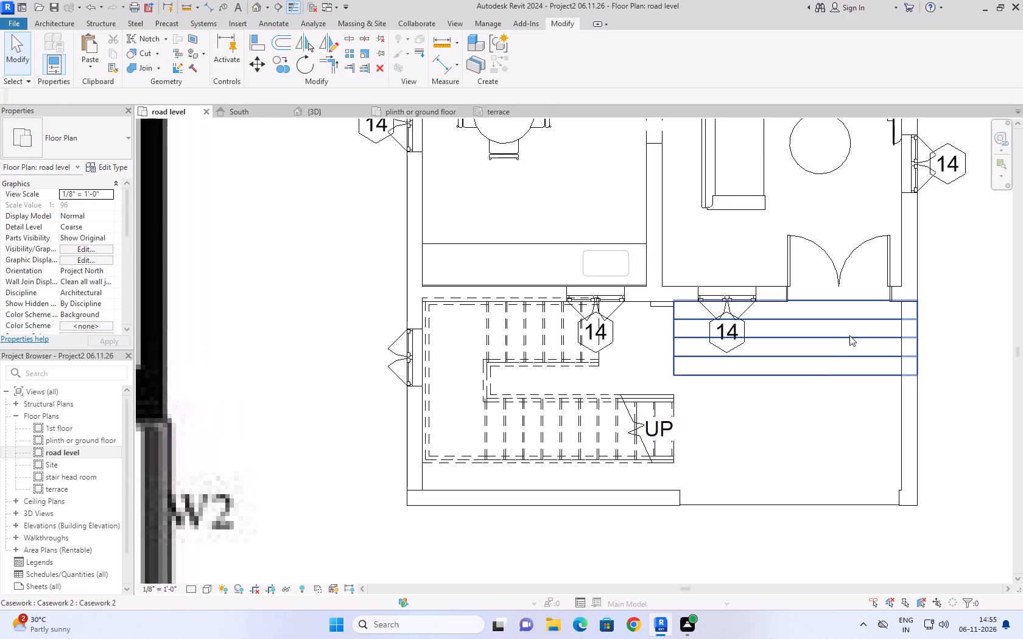
pyautogui.click(849, 335)
pyautogui.press('Left')
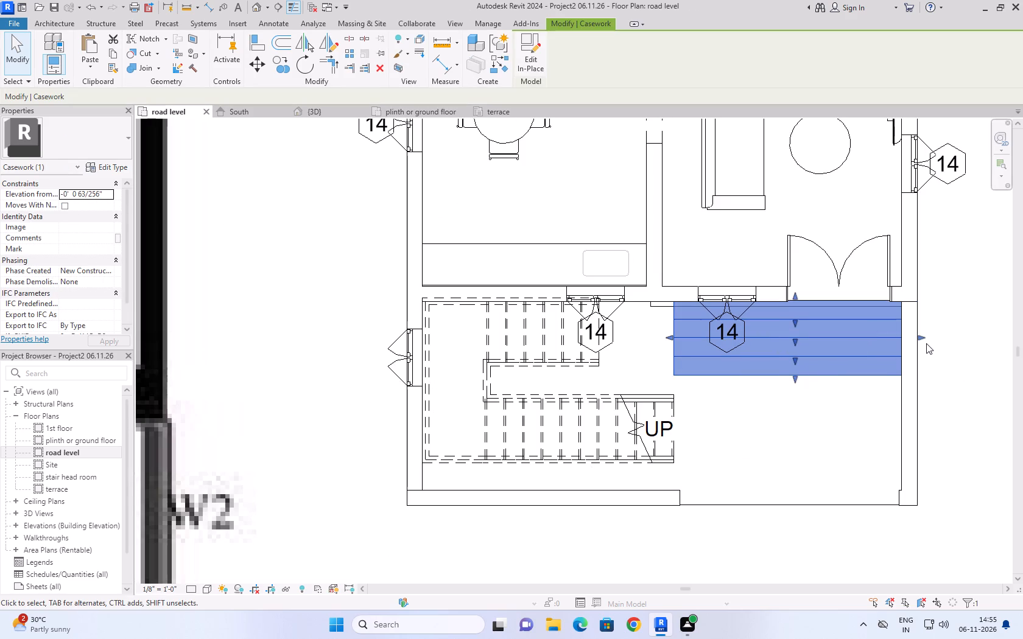
pyautogui.moveTo(923, 336); pyautogui.dragTo(908, 336)
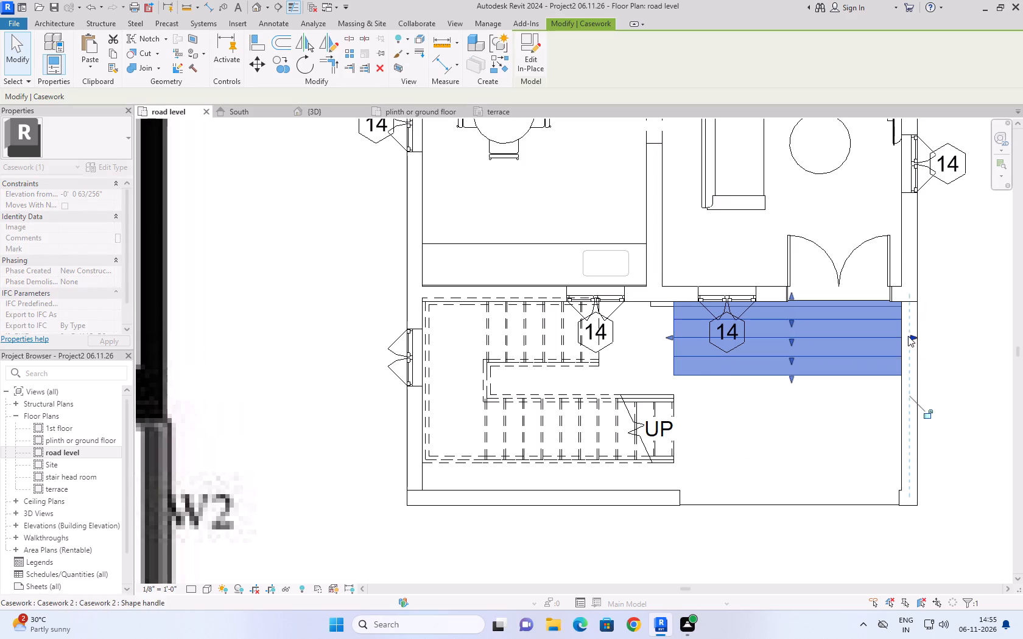
pyautogui.click(946, 304)
# Examine the entrance steps, side wall, both staircases and the whole house in the 3D view.
pyautogui.click(346, 110)
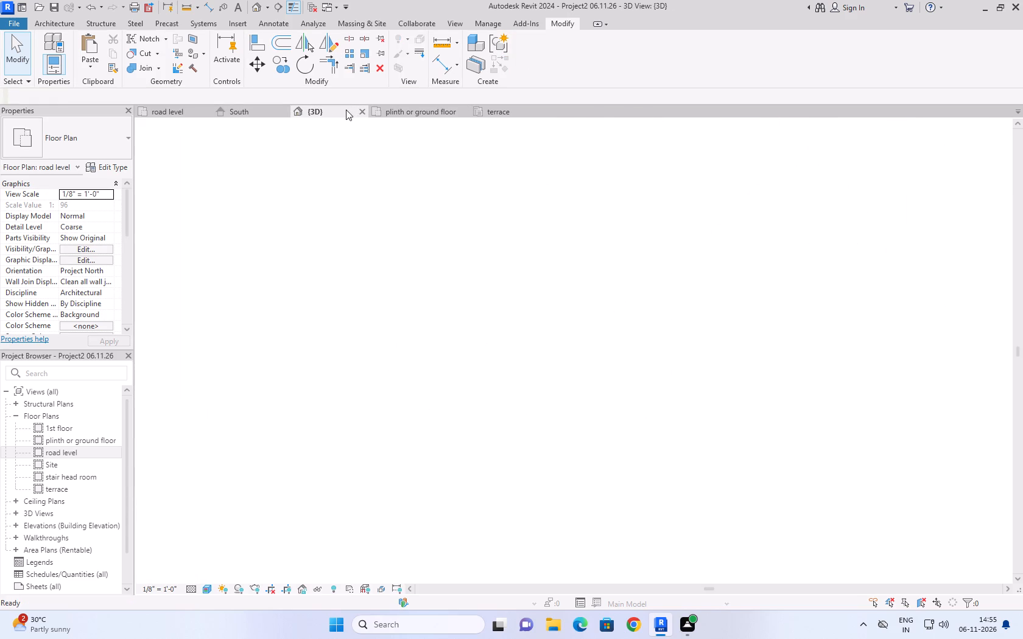
pyautogui.click(296, 388)
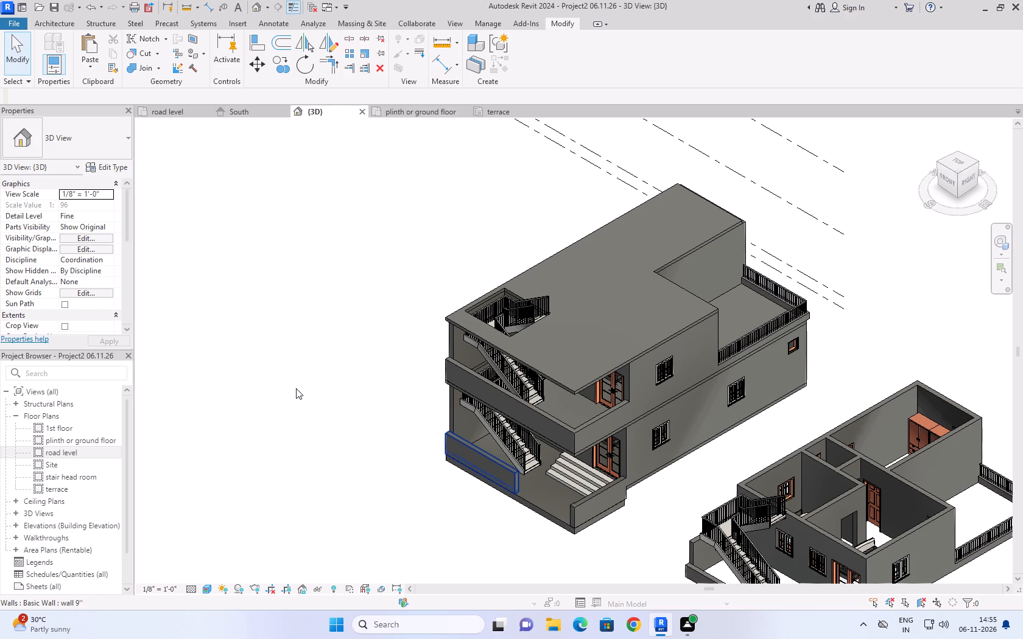
pyautogui.scroll(7, 559, 537)
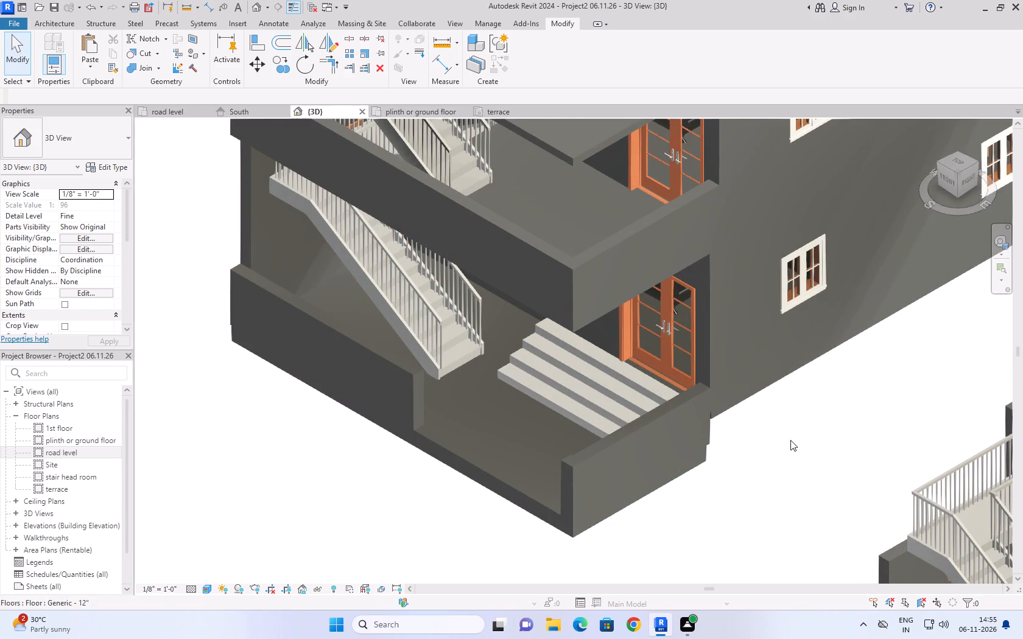
pyautogui.scroll(-6, 618, 394)
pyautogui.scroll(-3, 469, 463)
pyautogui.scroll(2, 580, 402)
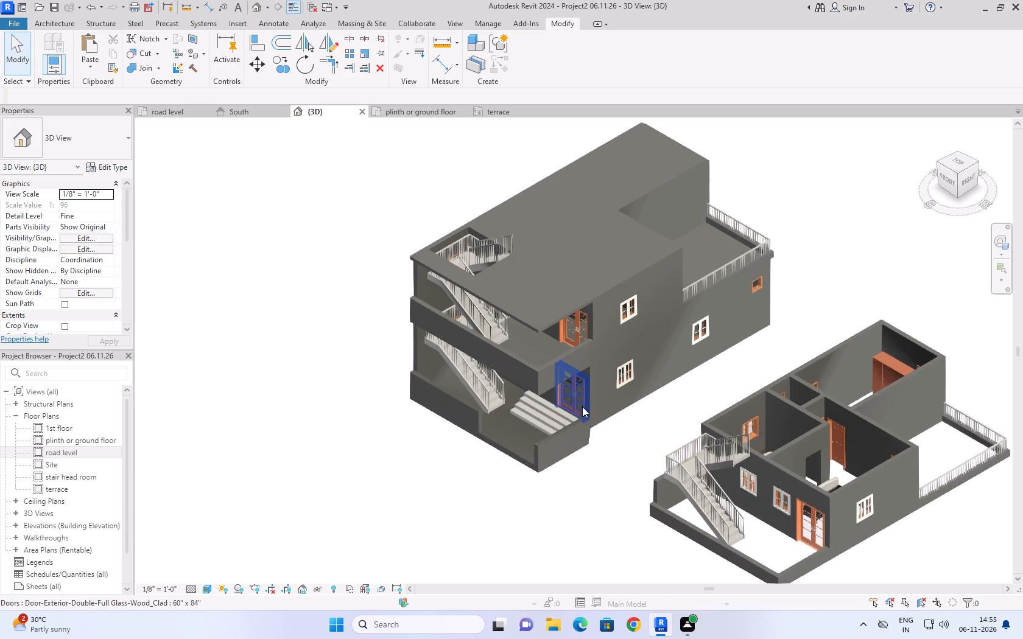
pyautogui.scroll(8, 553, 500)
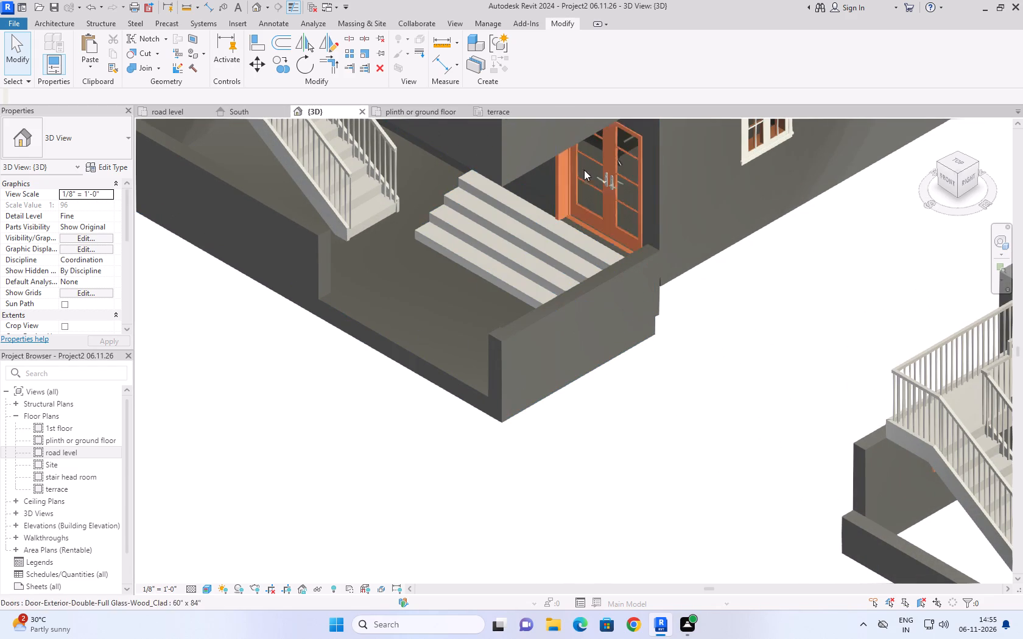
pyautogui.moveTo(592, 173); pyautogui.dragTo(580, 203, button='middle')
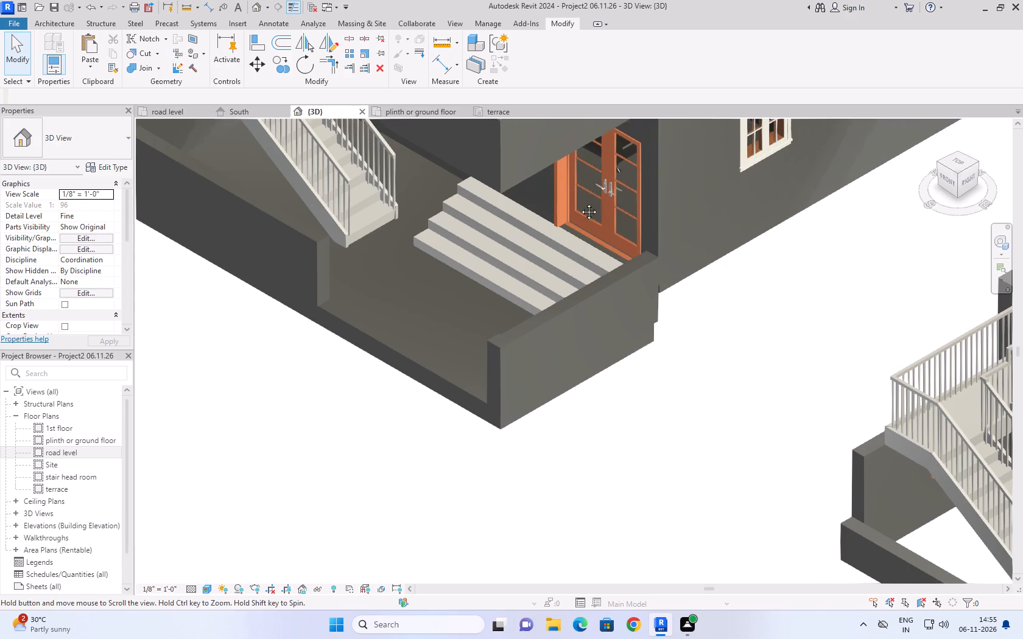
pyautogui.moveTo(580, 203); pyautogui.dragTo(543, 354, button='middle')
pyautogui.scroll(-3, 542, 406)
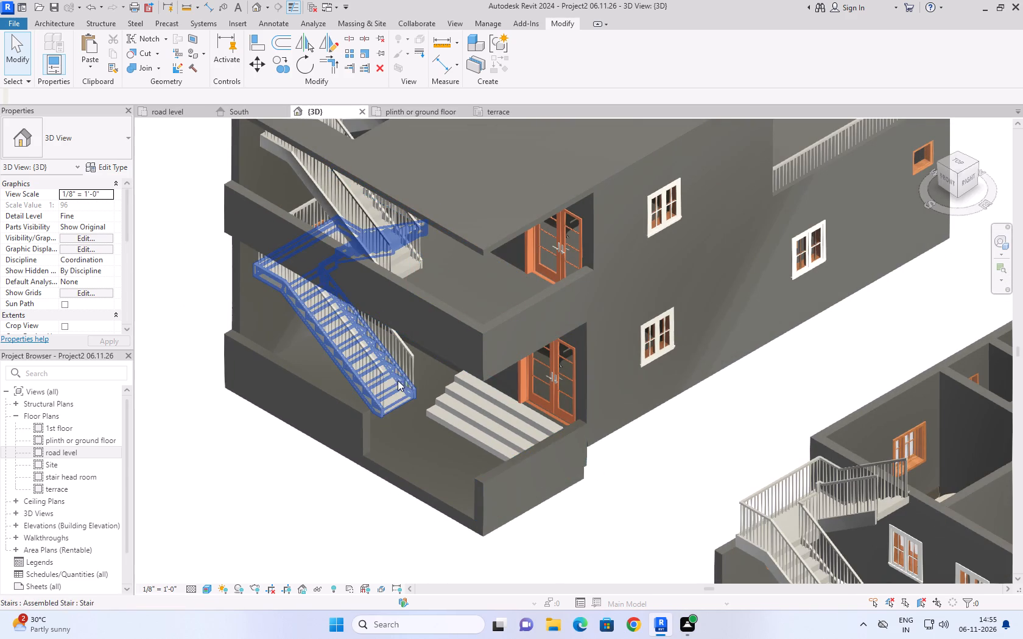
pyautogui.moveTo(581, 230); pyautogui.dragTo(573, 255, button='middle')
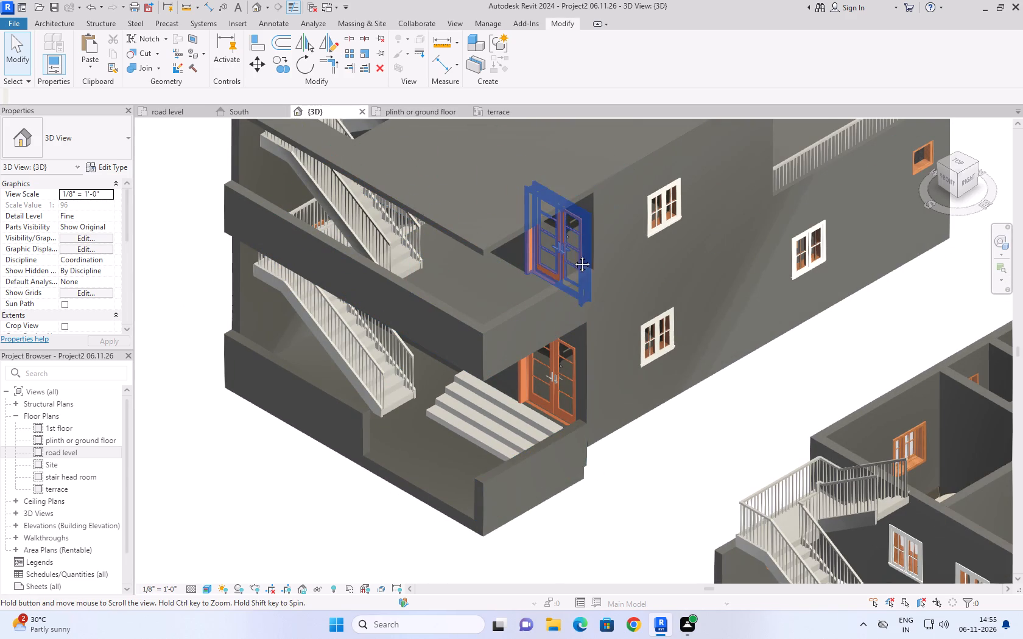
pyautogui.moveTo(573, 255); pyautogui.dragTo(480, 409, button='middle')
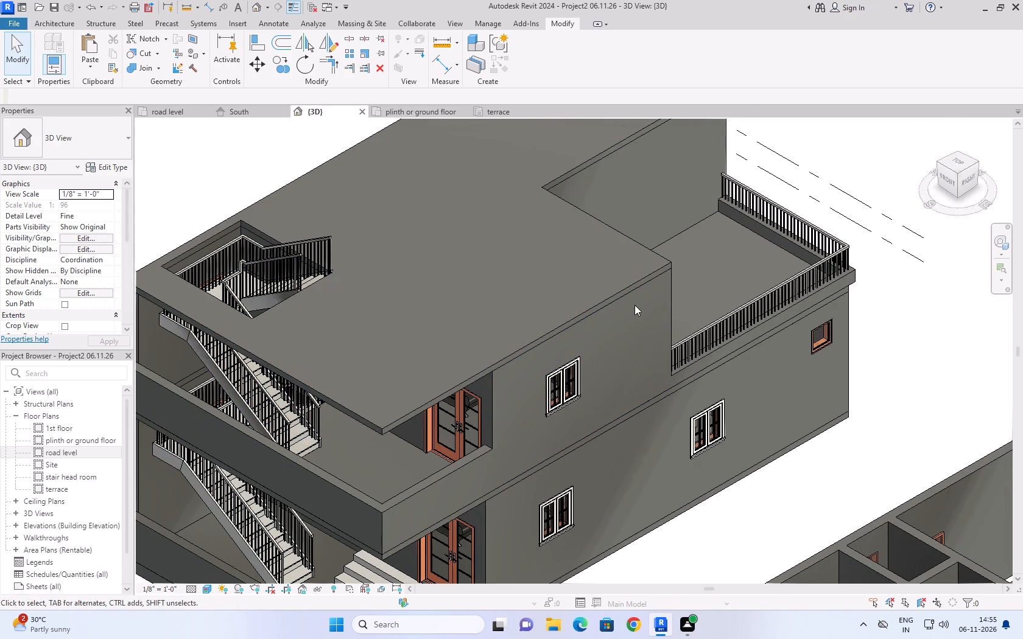
pyautogui.scroll(-5, 434, 209)
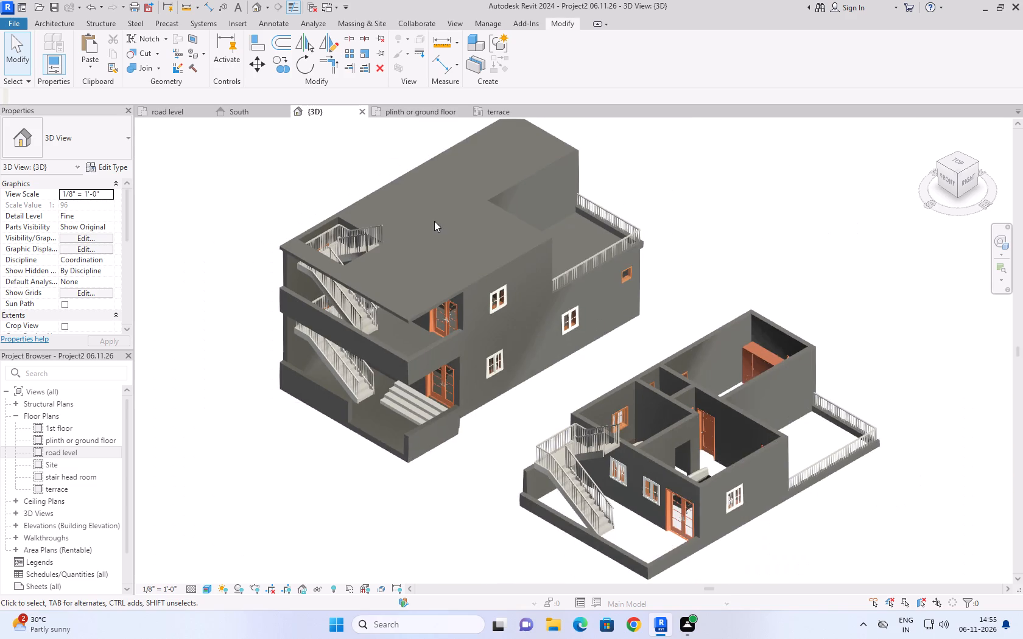
pyautogui.moveTo(446, 207); pyautogui.dragTo(368, 357, button='middle')
pyautogui.scroll(-4, 533, 289)
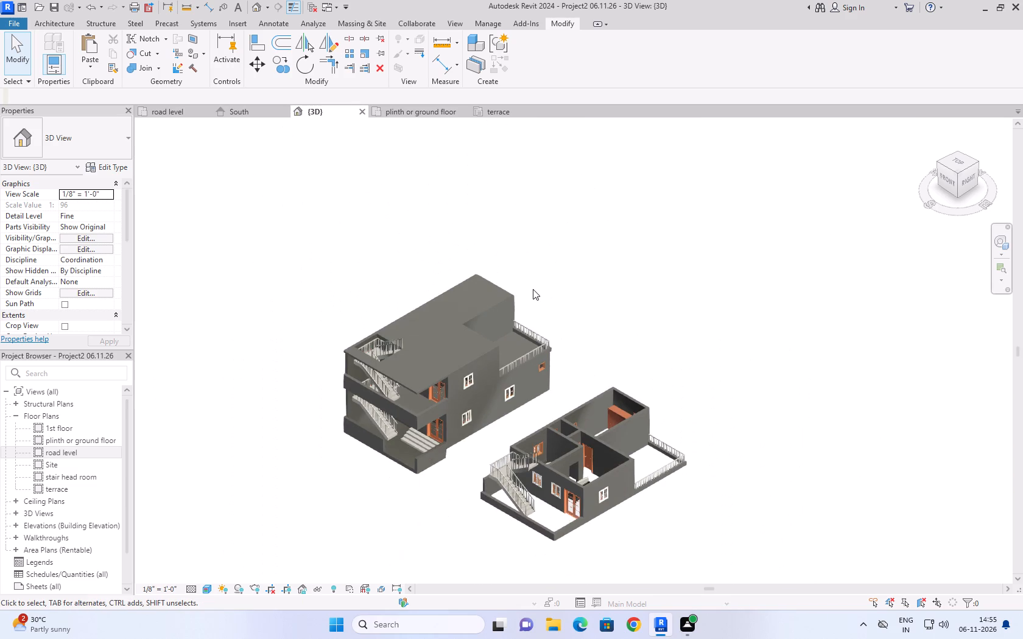
# Save the house project with the completed entrance step and slab changes.
pyautogui.scroll(-5, 569, 256)
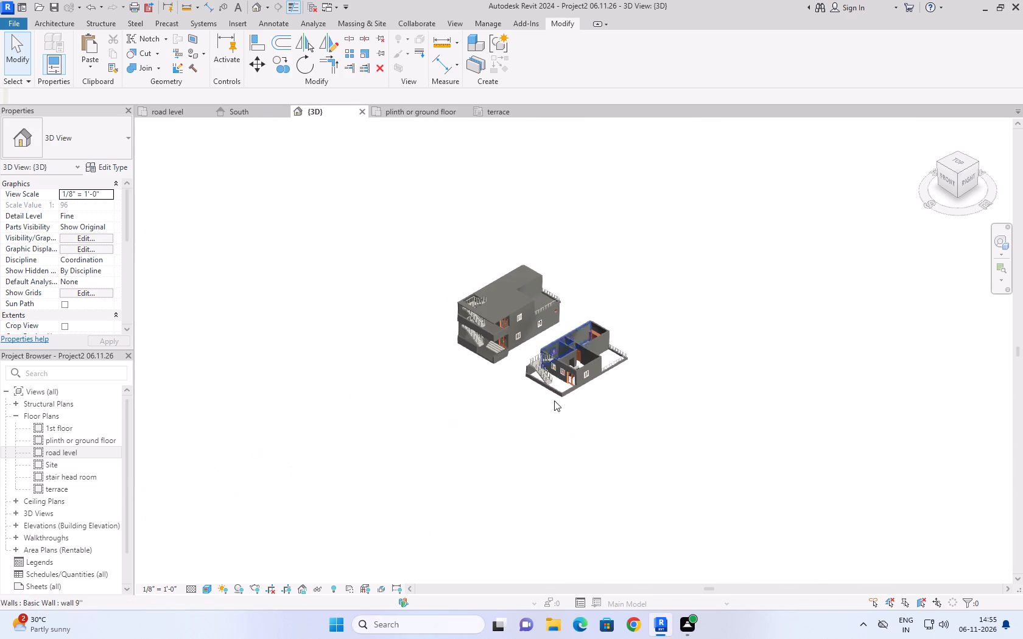
pyautogui.scroll(3, 520, 253)
pyautogui.scroll(5, 515, 353)
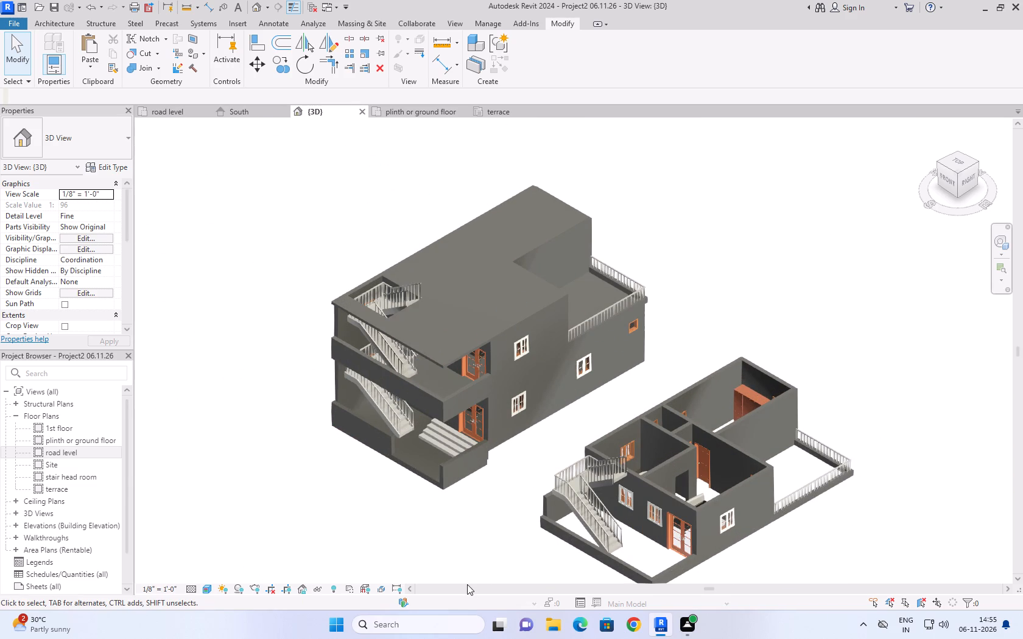
pyautogui.hotkey('ctrl', 's')
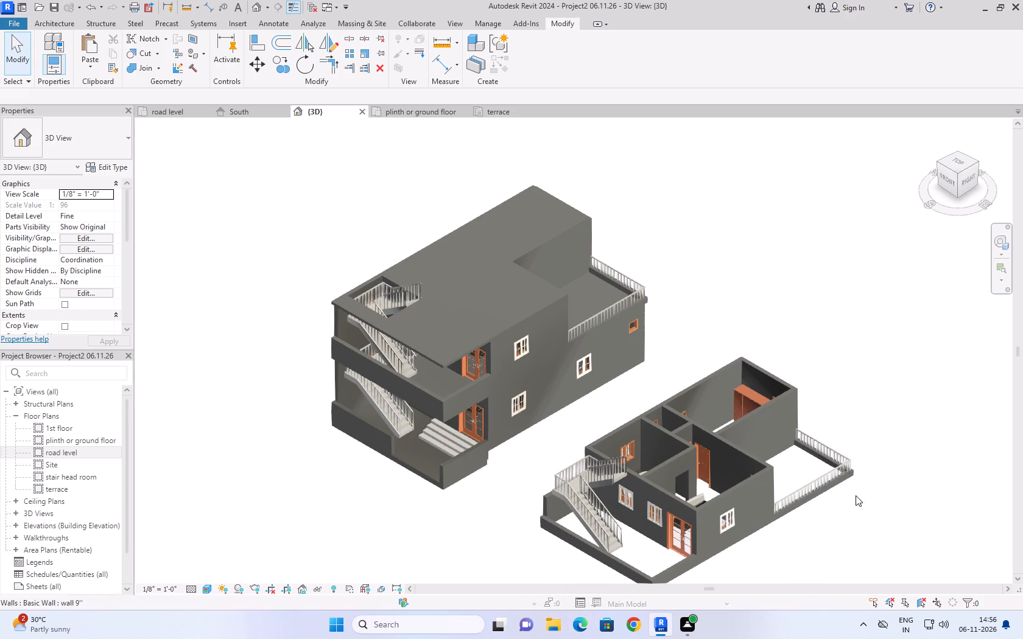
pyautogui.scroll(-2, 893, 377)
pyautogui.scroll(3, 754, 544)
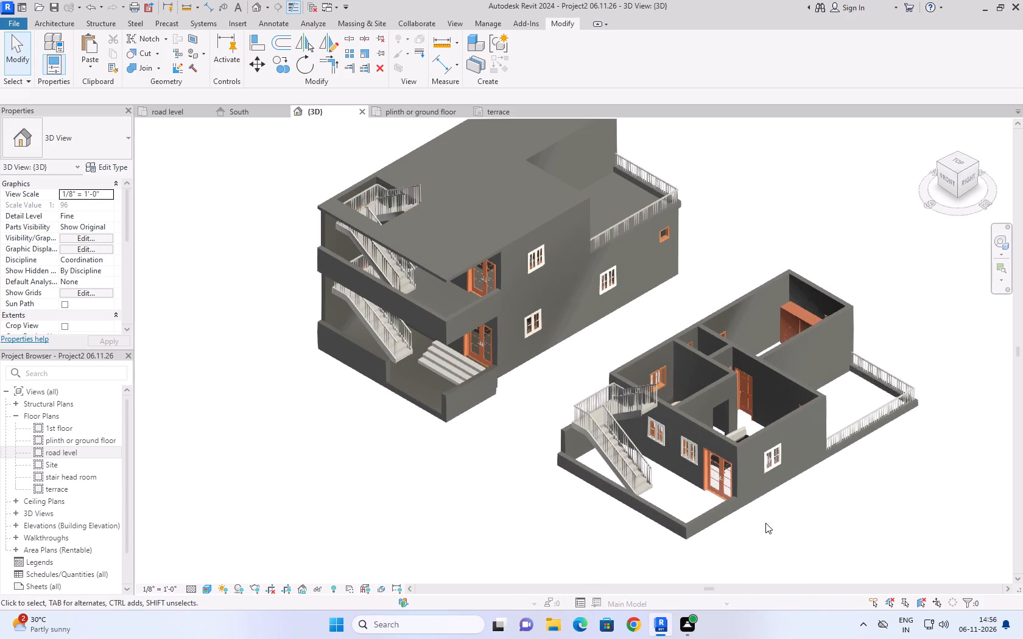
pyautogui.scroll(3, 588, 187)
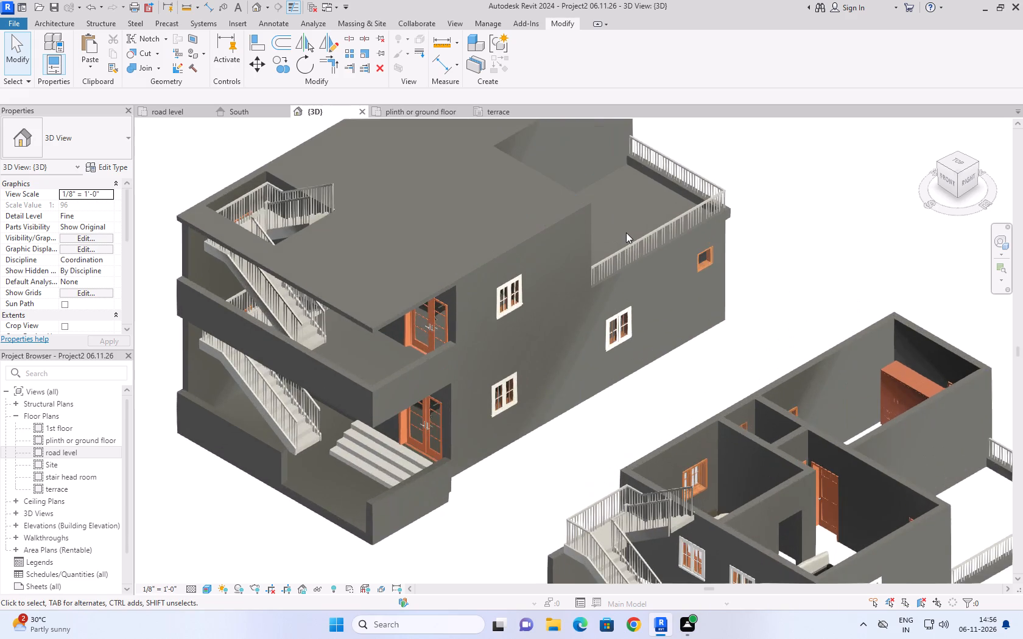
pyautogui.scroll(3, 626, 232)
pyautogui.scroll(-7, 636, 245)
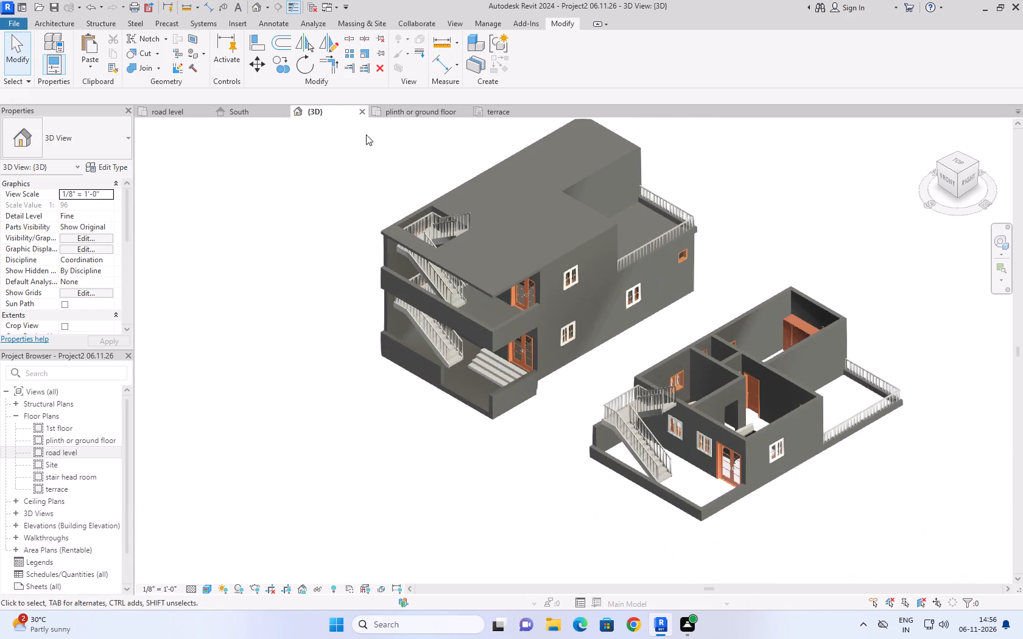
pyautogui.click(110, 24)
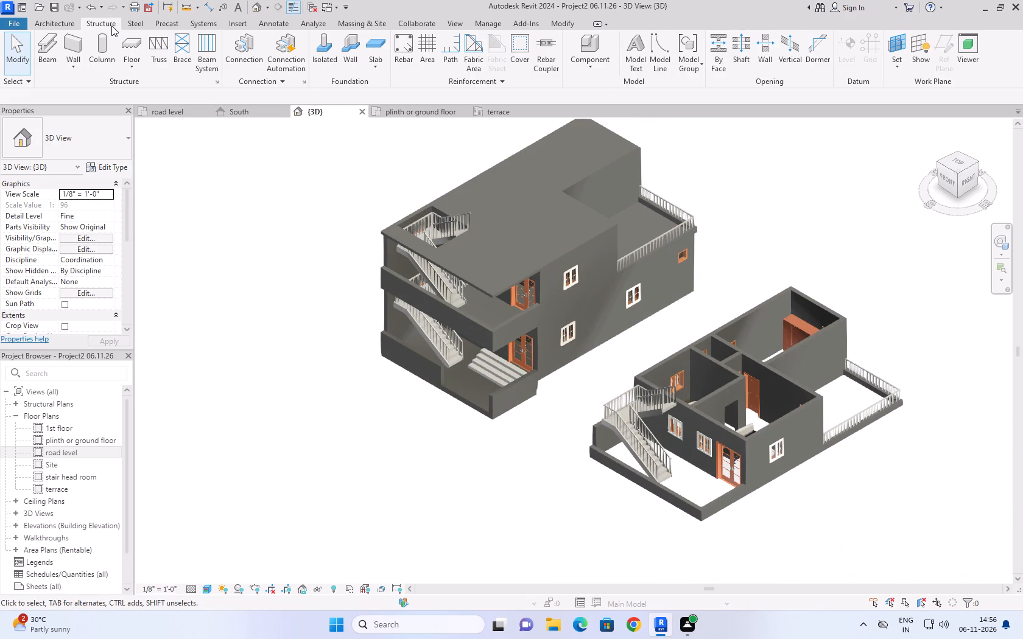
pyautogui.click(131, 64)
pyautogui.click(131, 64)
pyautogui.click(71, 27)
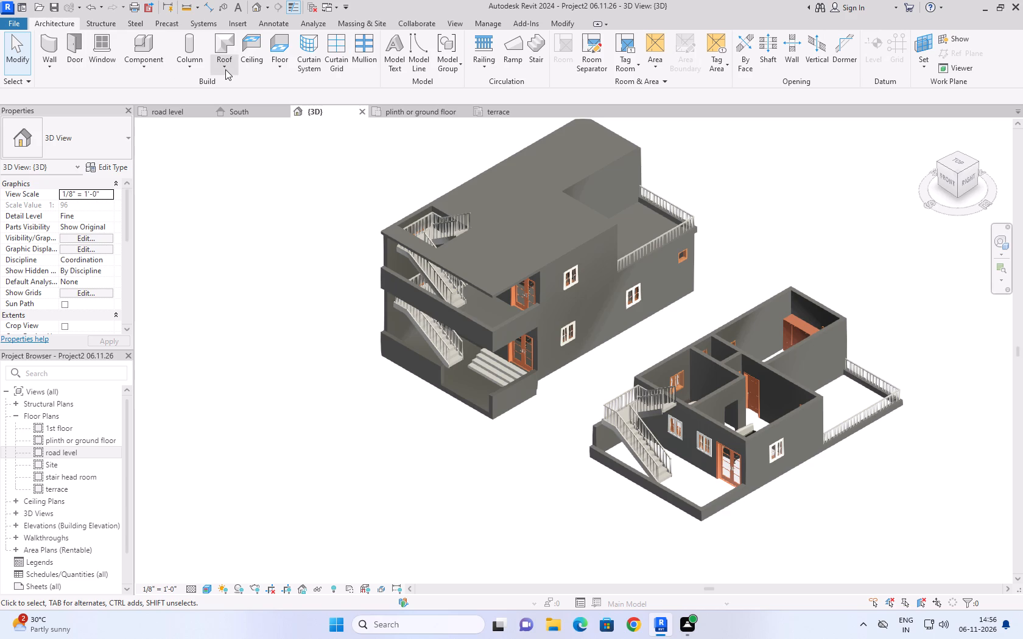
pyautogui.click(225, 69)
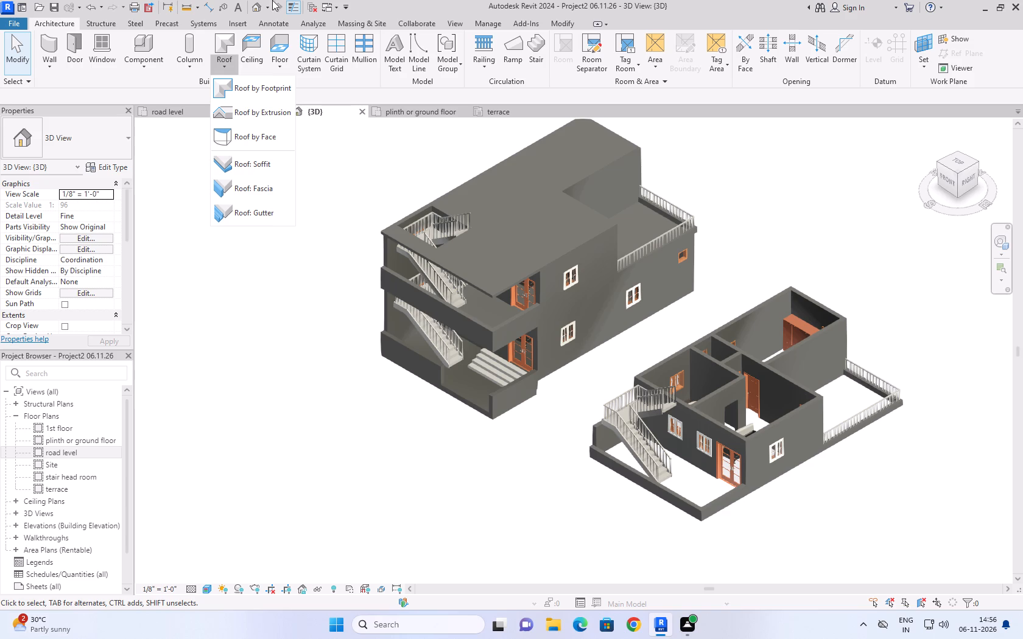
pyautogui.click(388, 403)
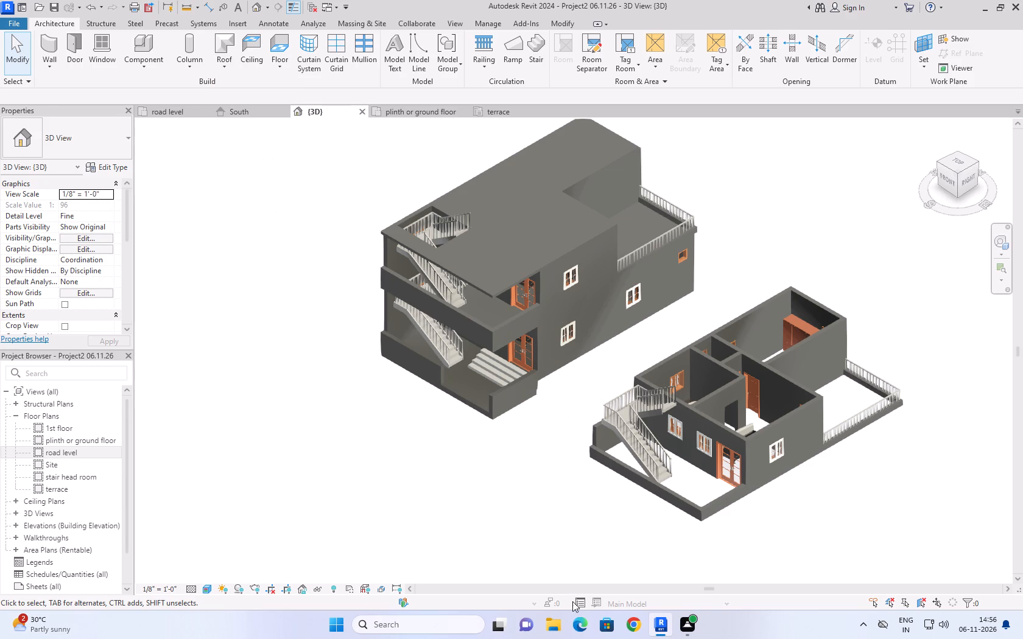
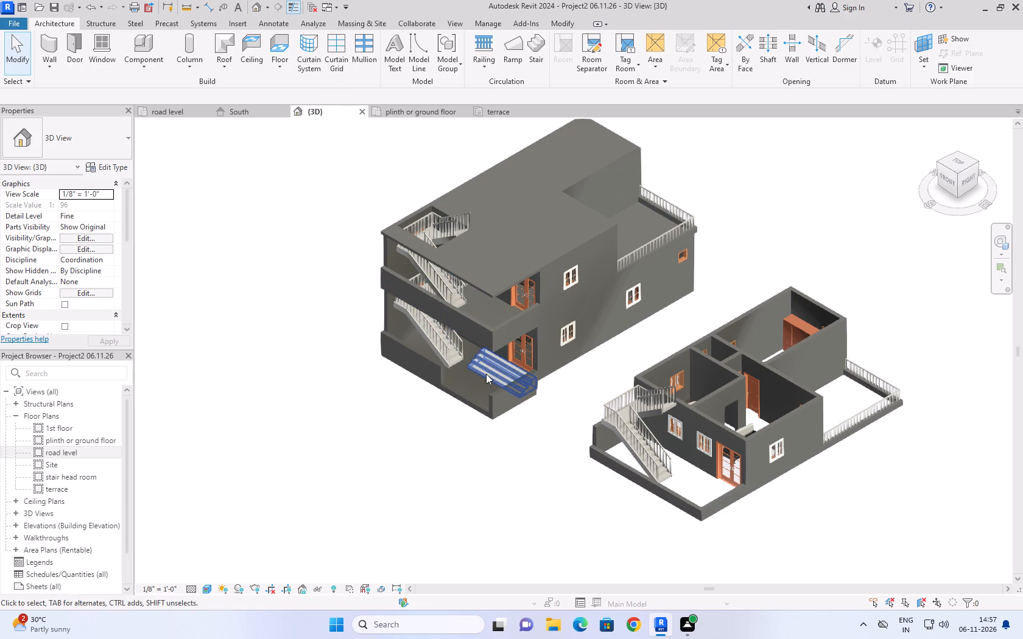
# Examine the two-storey house and the separate floor model in the 3D view.
pyautogui.scroll(6, 486, 374)
pyautogui.scroll(-6, 767, 264)
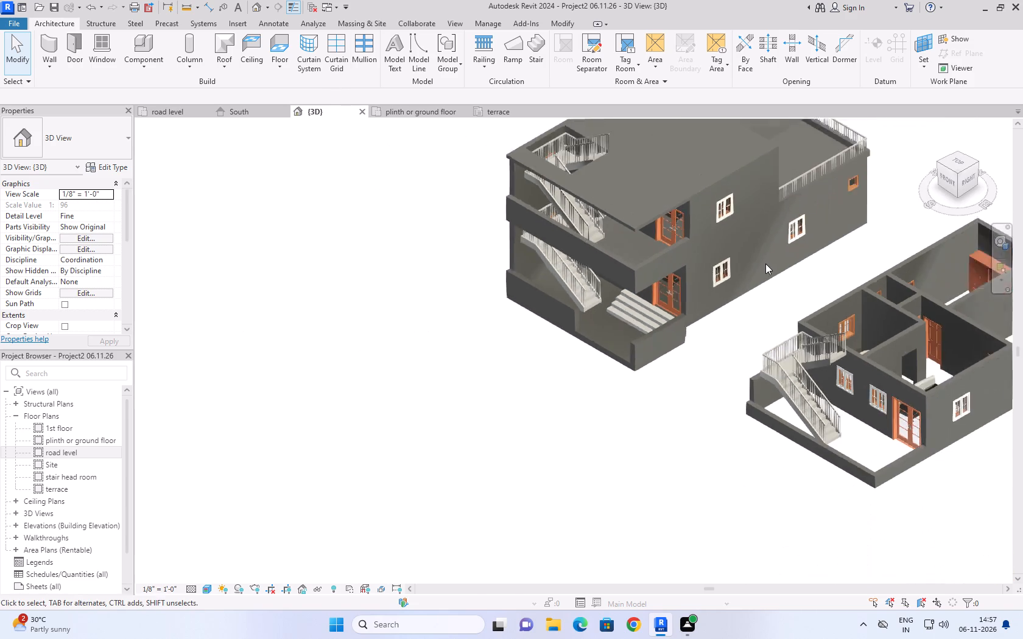
pyautogui.scroll(-1, 765, 264)
pyautogui.moveTo(840, 201); pyautogui.dragTo(657, 277, button='middle')
pyautogui.scroll(3, 719, 279)
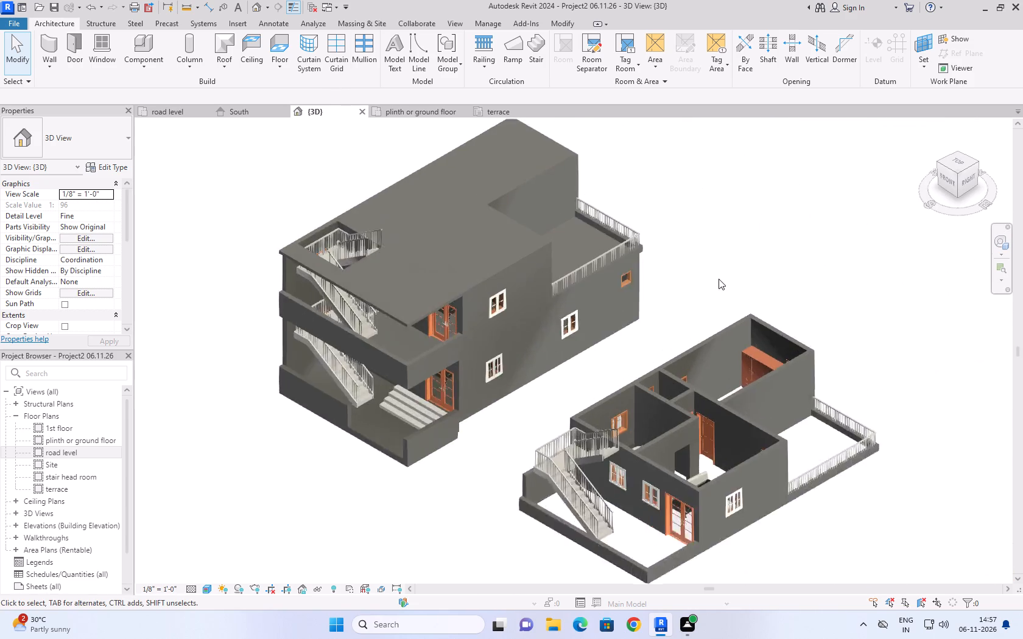
pyautogui.scroll(2, 719, 279)
pyautogui.scroll(-4, 741, 222)
pyautogui.scroll(4, 585, 291)
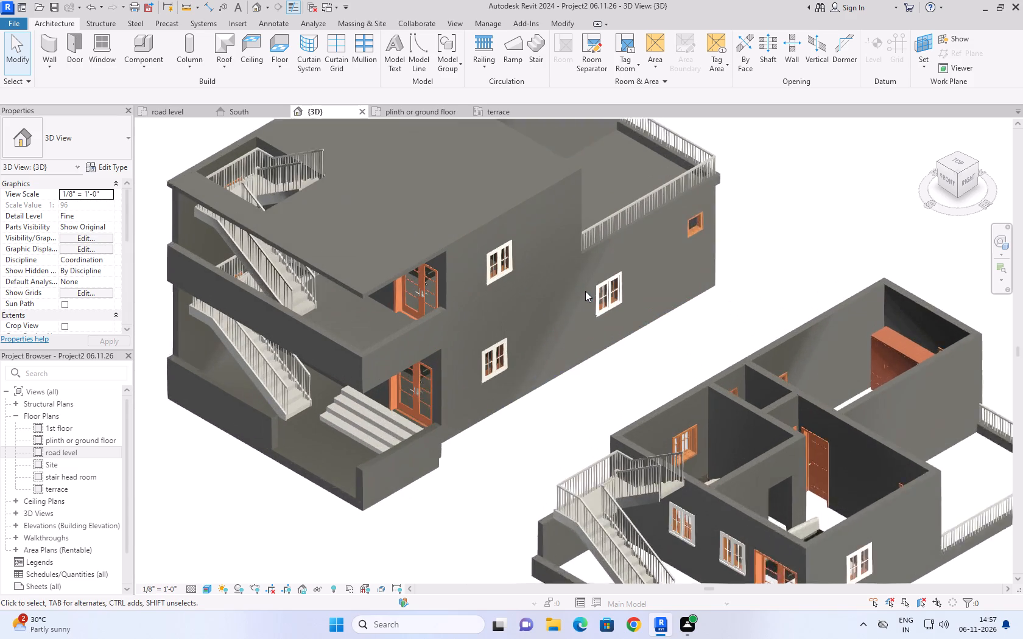
pyautogui.scroll(1, 585, 291)
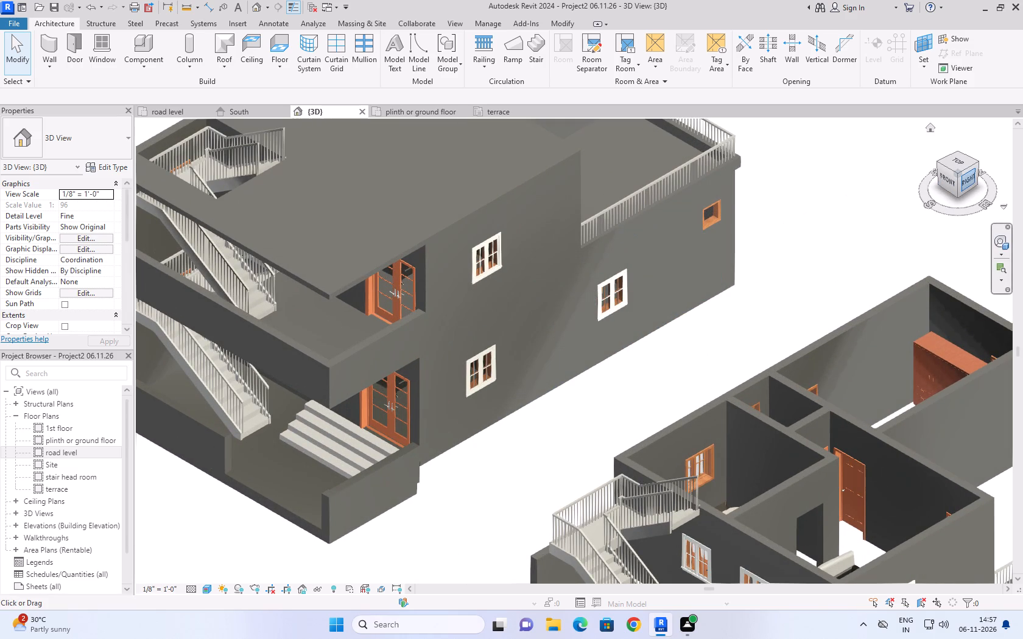
# Examine the building in 3D from the right, back and left sides, from the home view, and from the top.
pyautogui.click(962, 179)
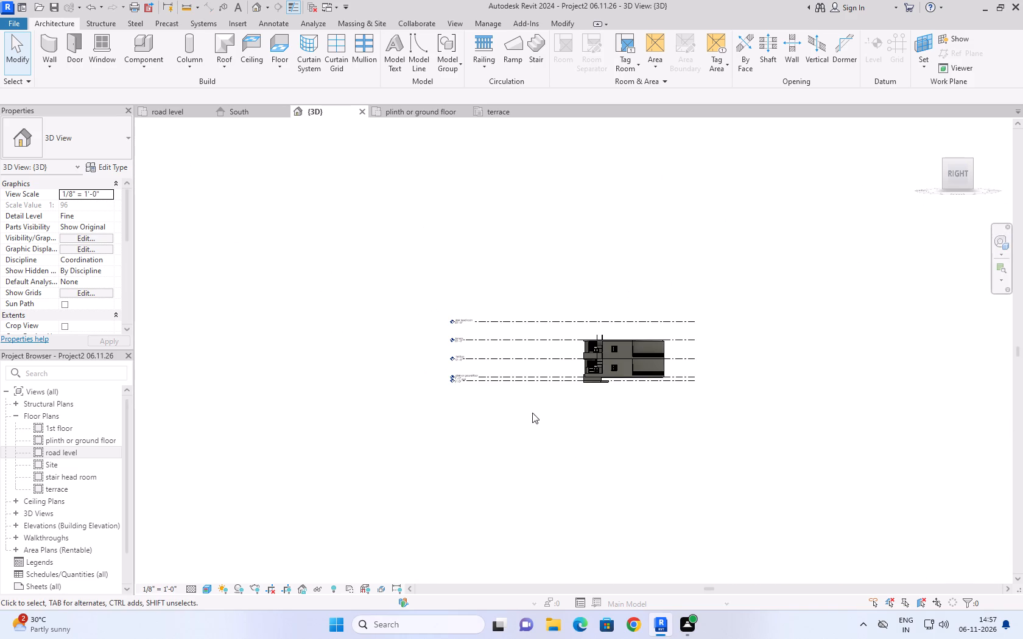
pyautogui.scroll(13, 613, 388)
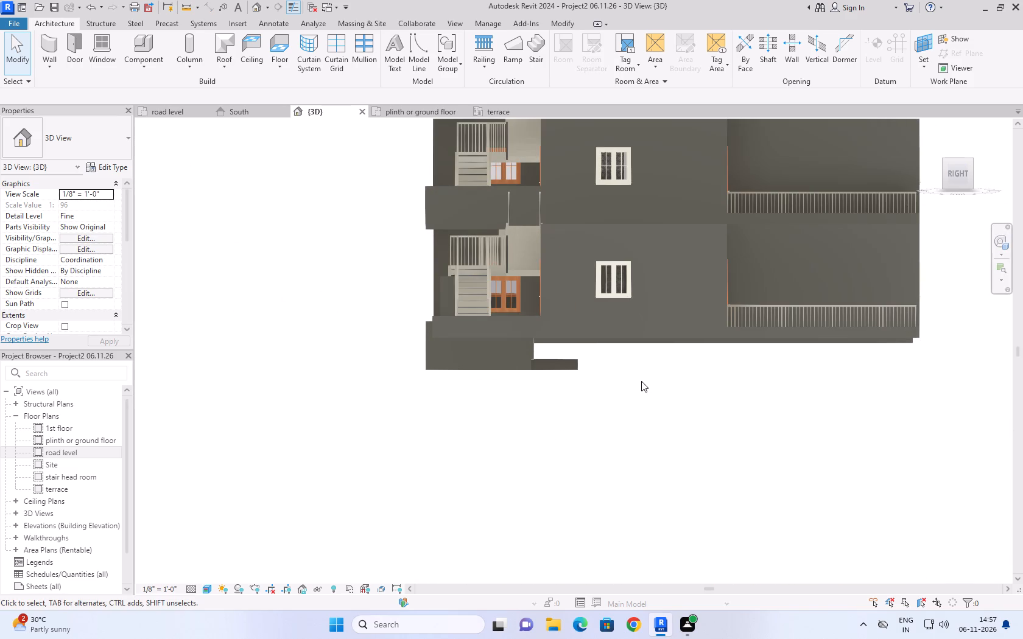
pyautogui.scroll(-8, 641, 381)
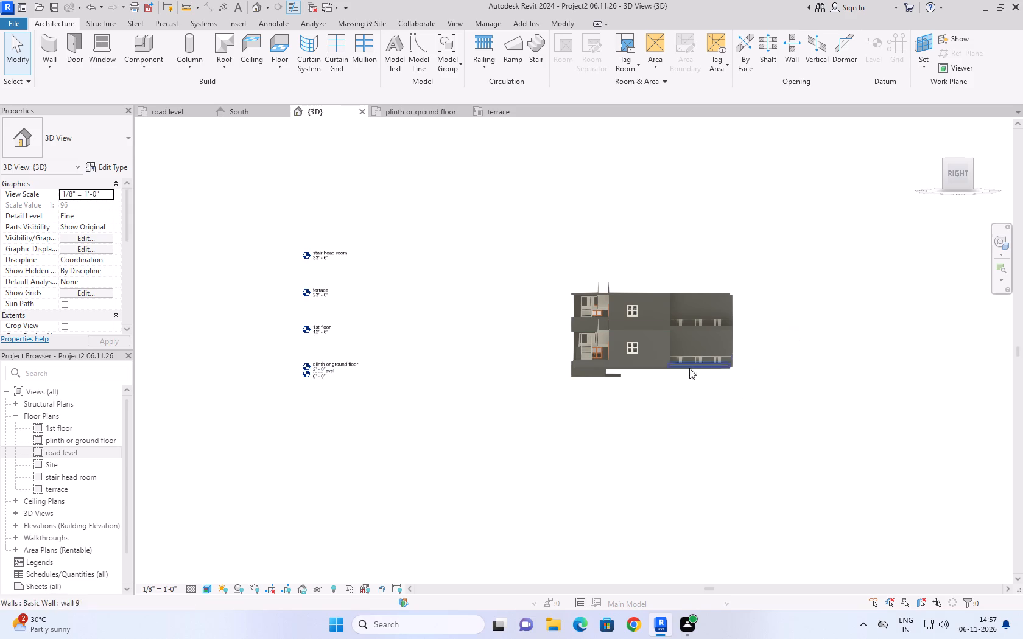
pyautogui.scroll(6, 625, 371)
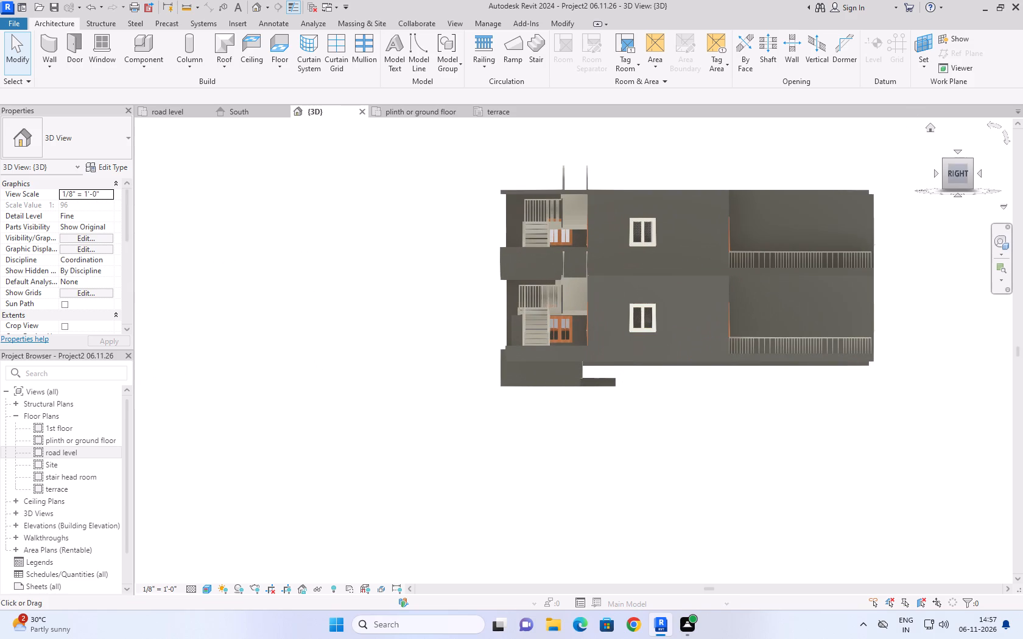
pyautogui.click(978, 170)
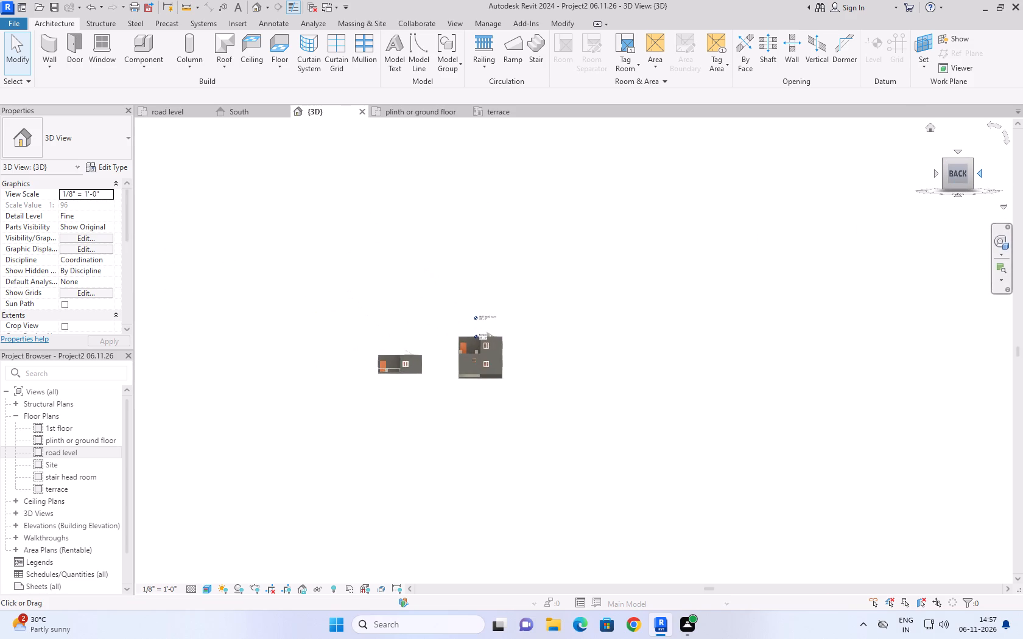
pyautogui.scroll(9, 469, 377)
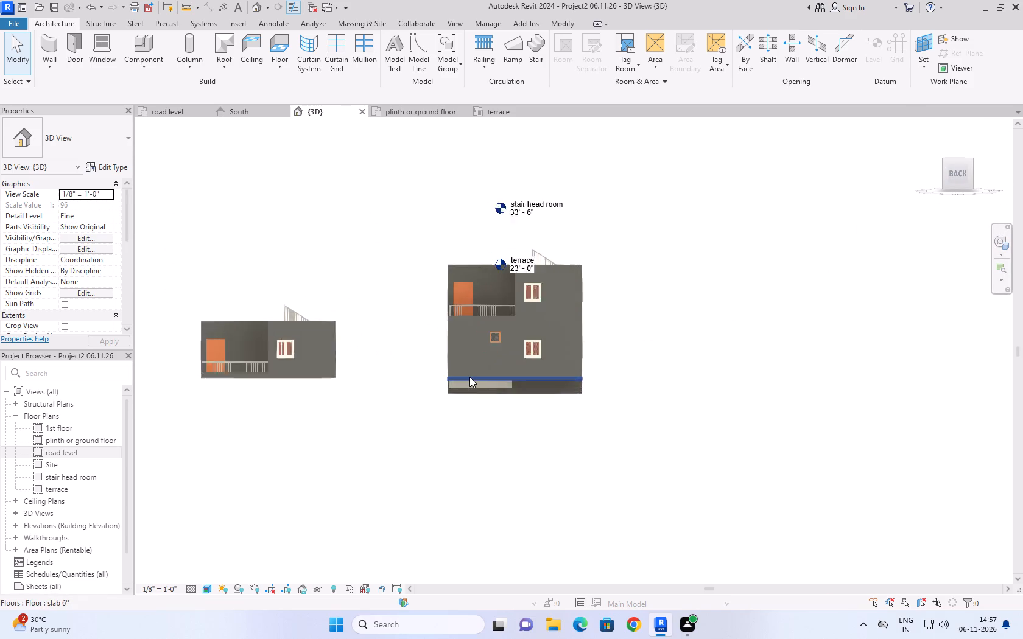
pyautogui.scroll(4, 469, 377)
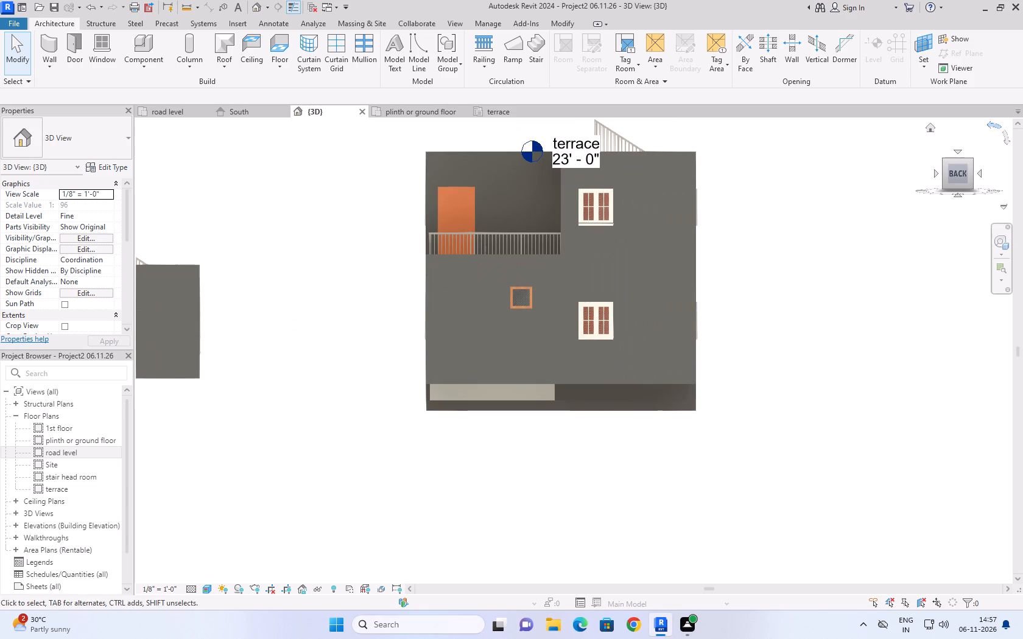
pyautogui.click(984, 176)
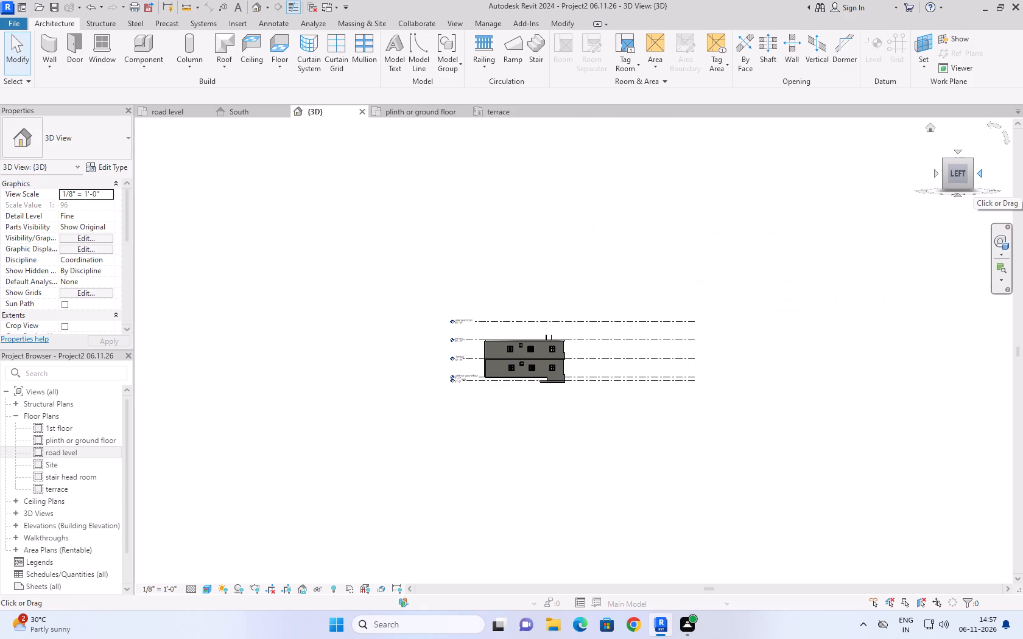
pyautogui.scroll(10, 502, 404)
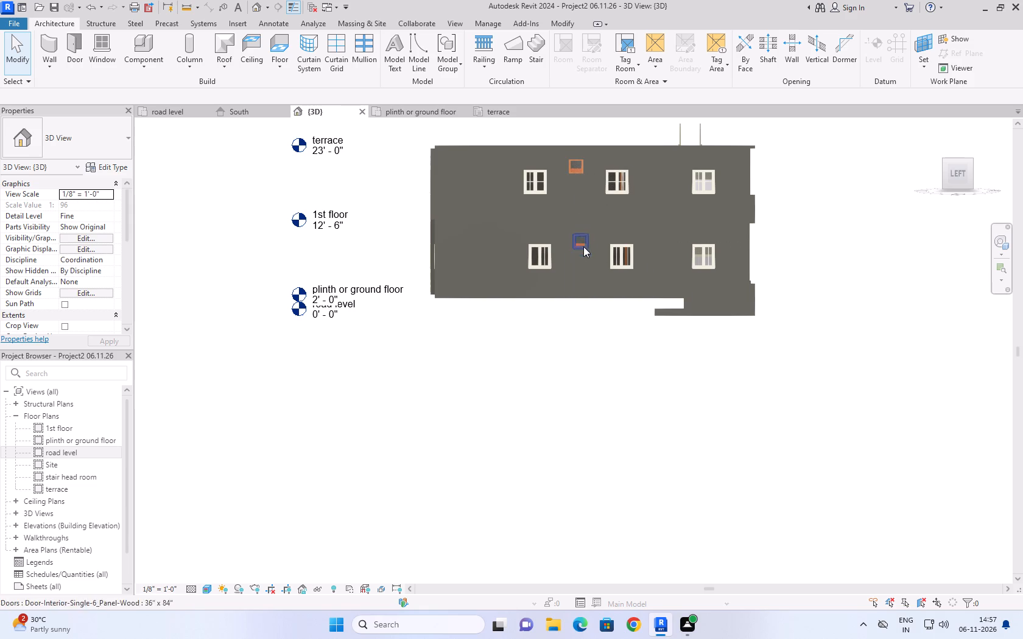
pyautogui.click(928, 131)
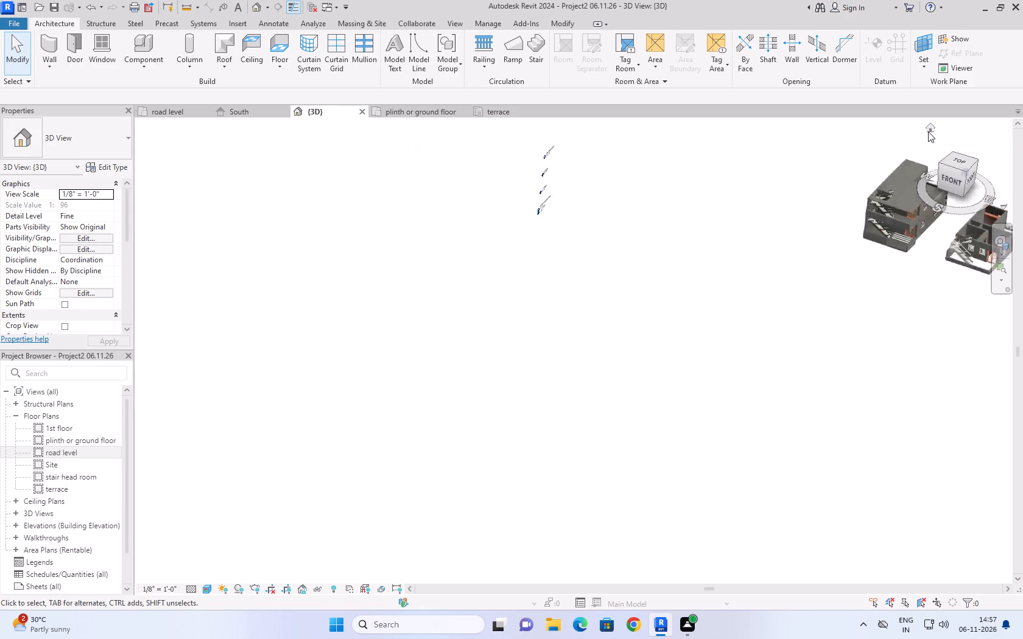
pyautogui.scroll(10, 707, 444)
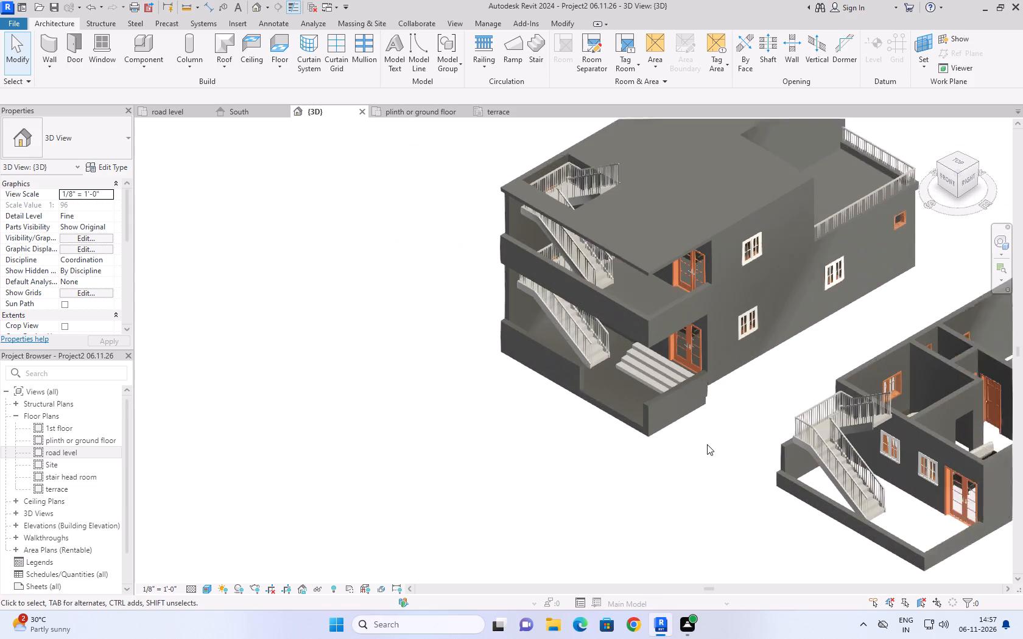
pyautogui.moveTo(751, 389); pyautogui.dragTo(653, 494, button='middle')
pyautogui.scroll(-2, 653, 494)
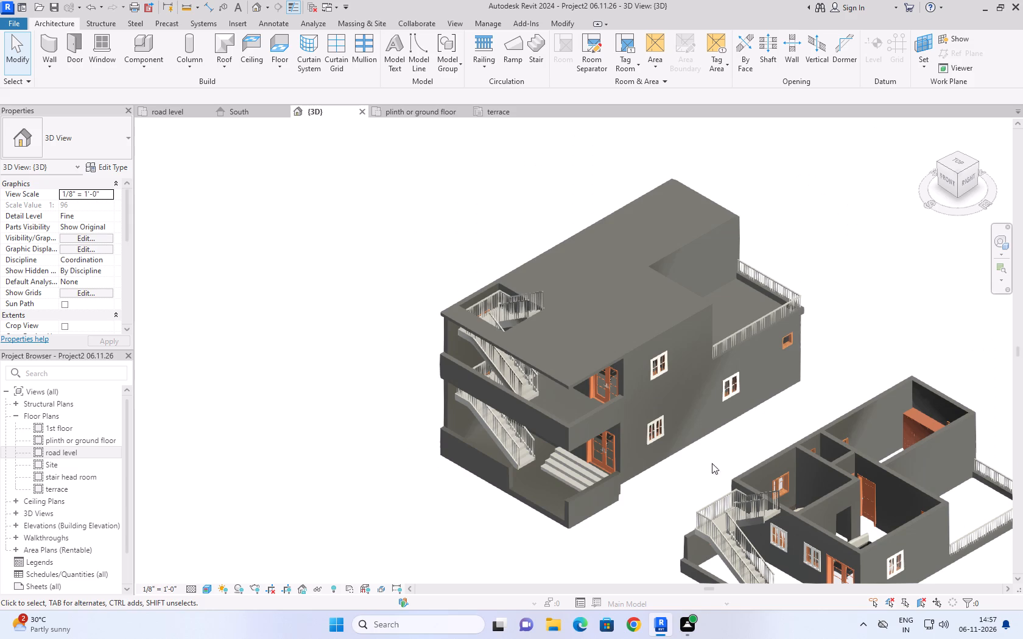
pyautogui.click(323, 251)
pyautogui.click(956, 159)
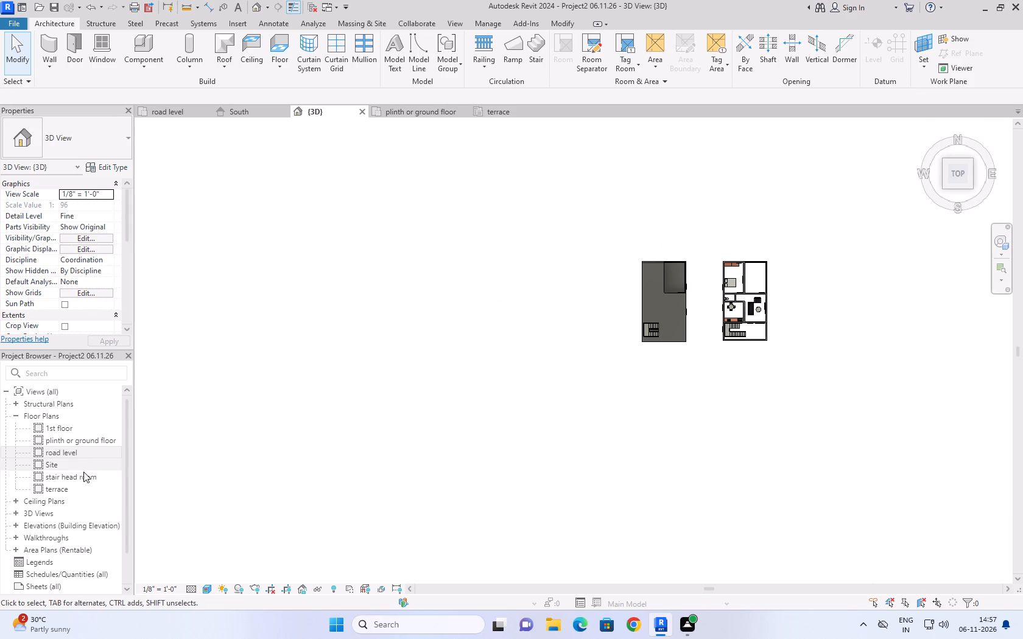
# On the terrace floor plan, draw four 9" walls around the stair opening, about 8'-9 1/4" by 7'-8 3/8", up to the stair head room level.
pyautogui.click(88, 494)
pyautogui.doubleClick(88, 494)
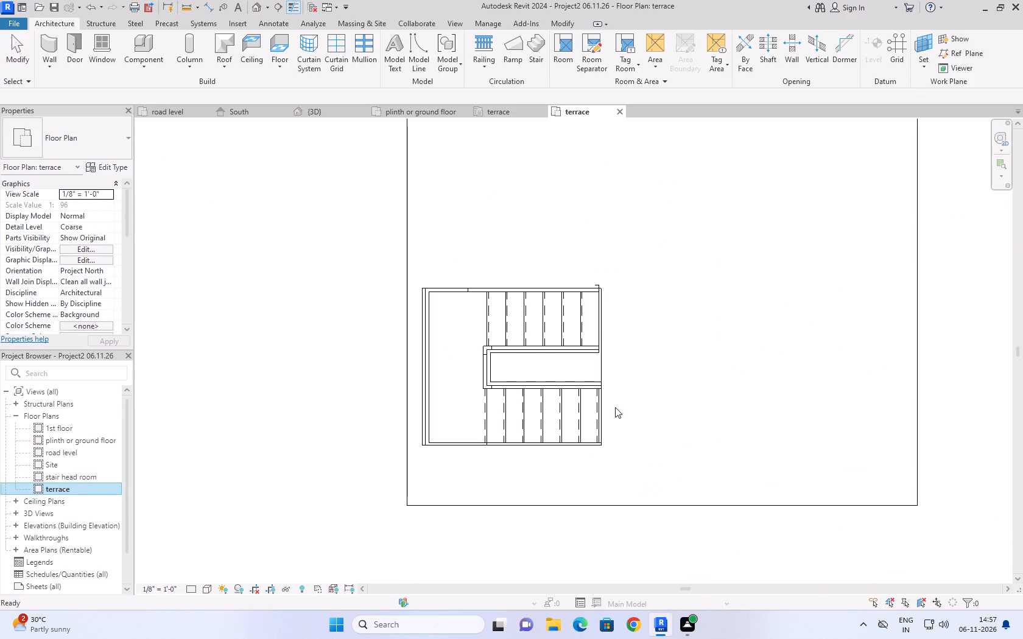
pyautogui.scroll(-4, 680, 399)
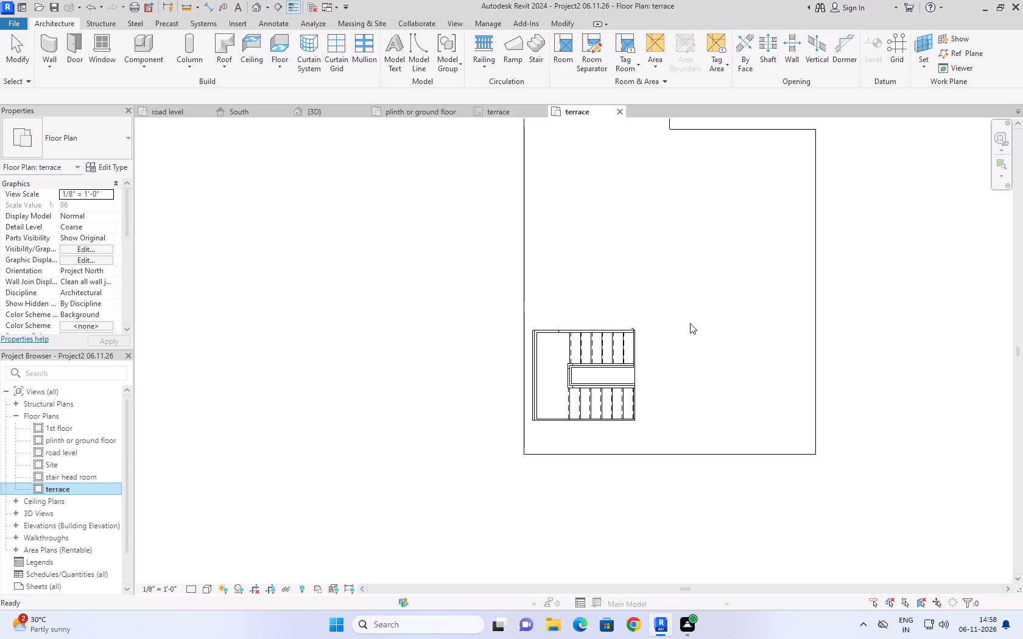
pyautogui.scroll(3, 794, 358)
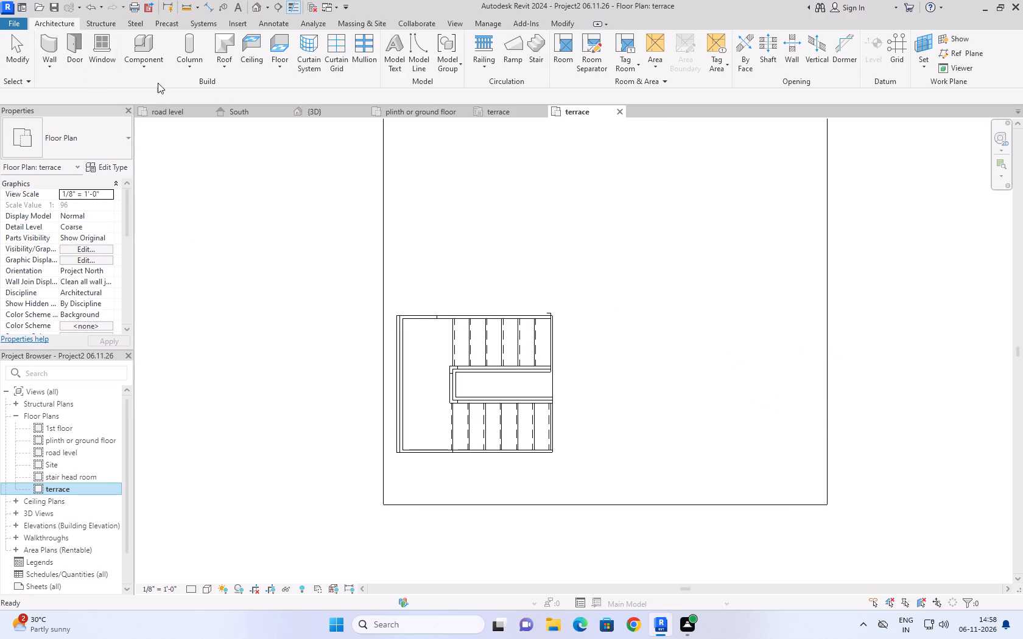
pyautogui.click(273, 67)
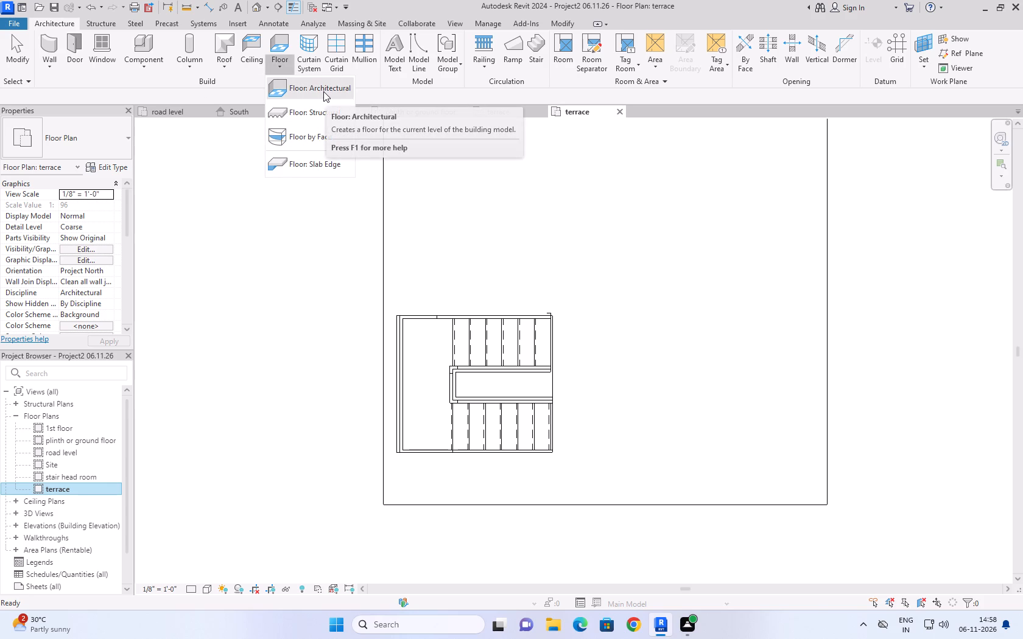
pyautogui.click(48, 38)
pyautogui.click(48, 38)
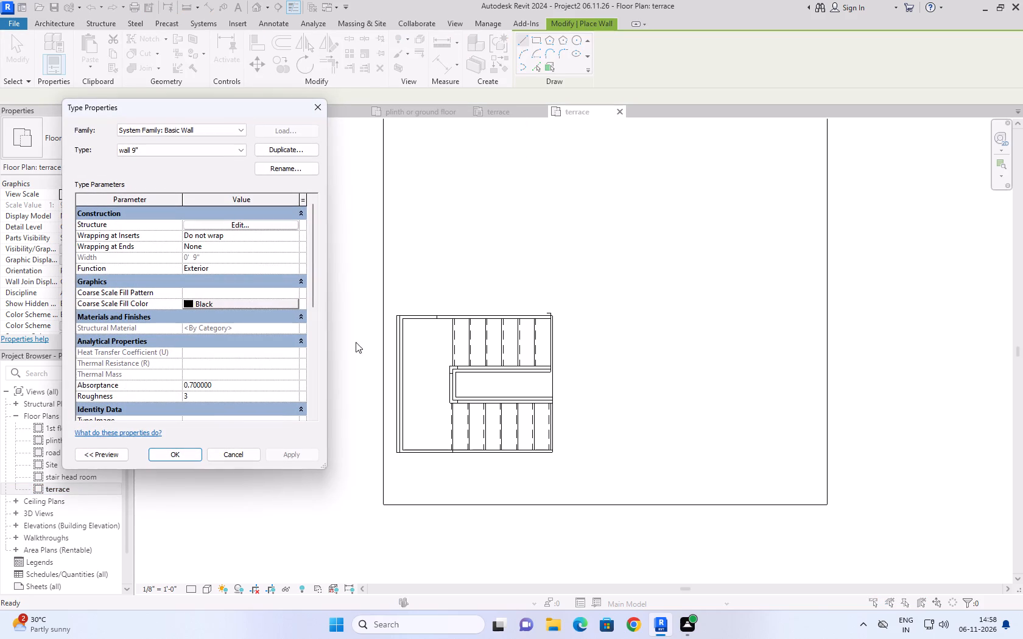
pyautogui.click(192, 456)
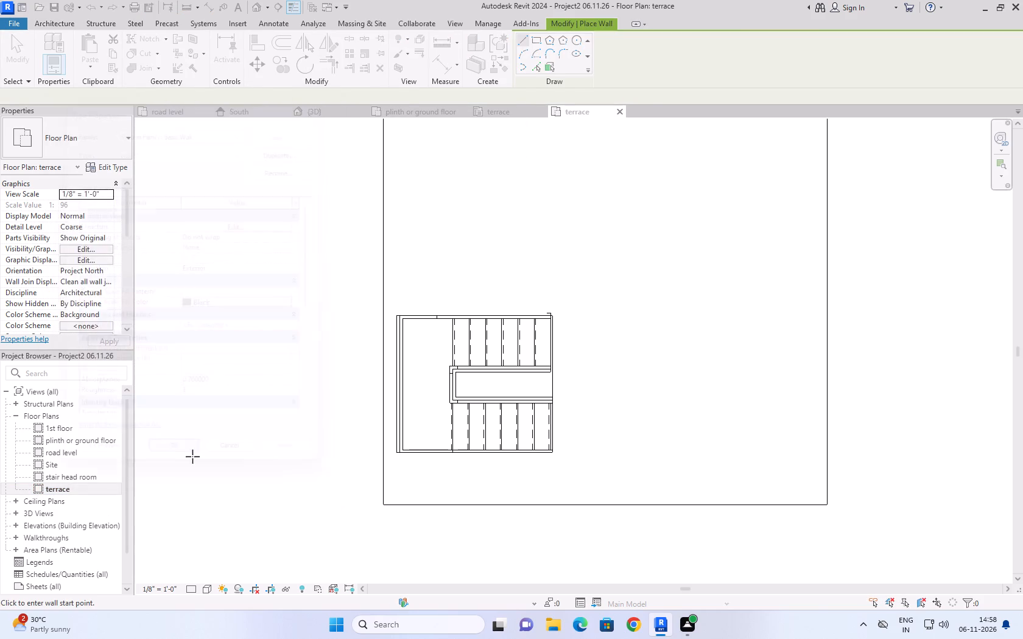
pyautogui.click(397, 313)
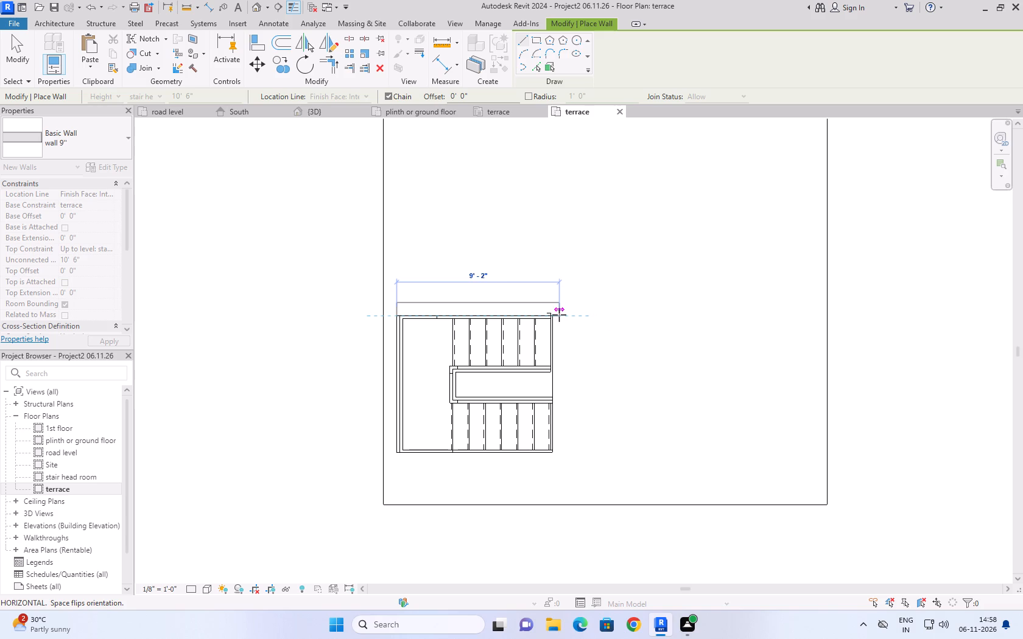
pyautogui.click(553, 315)
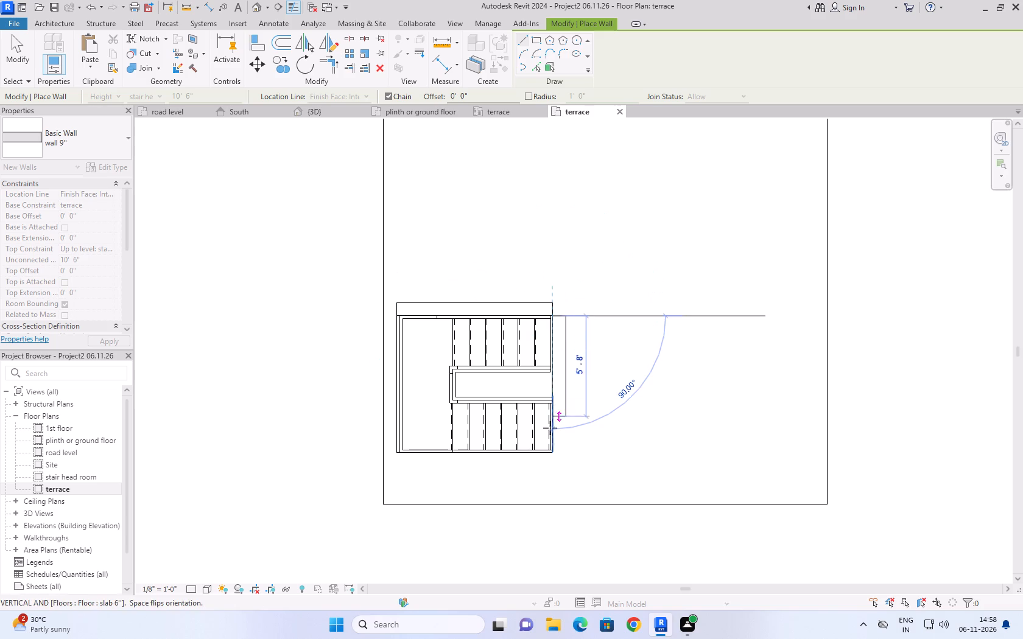
pyautogui.click(554, 456)
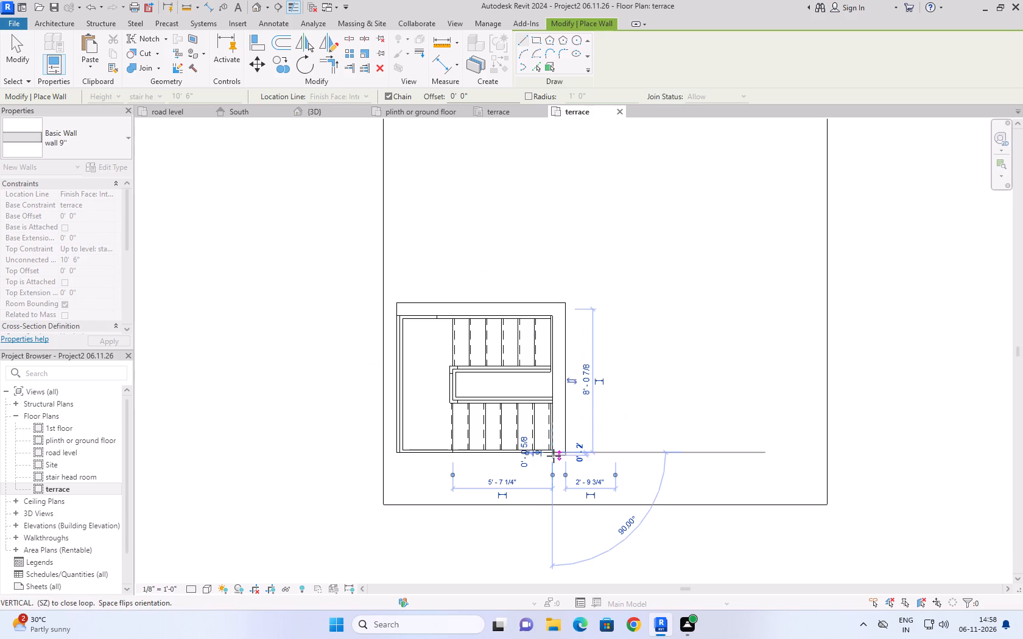
pyautogui.click(398, 449)
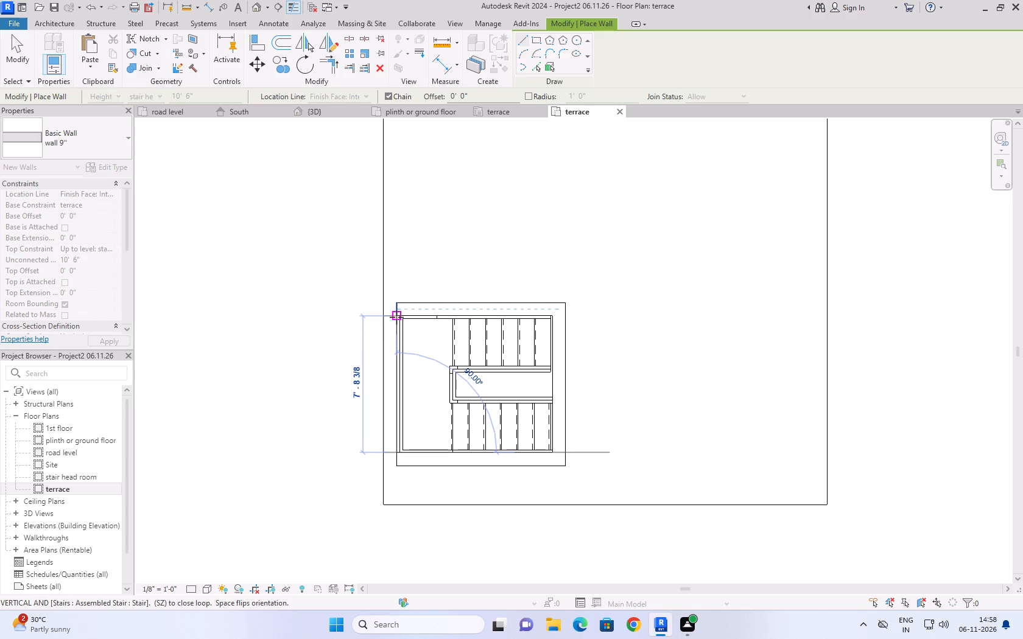
pyautogui.click(396, 313)
pyautogui.scroll(-3, 514, 231)
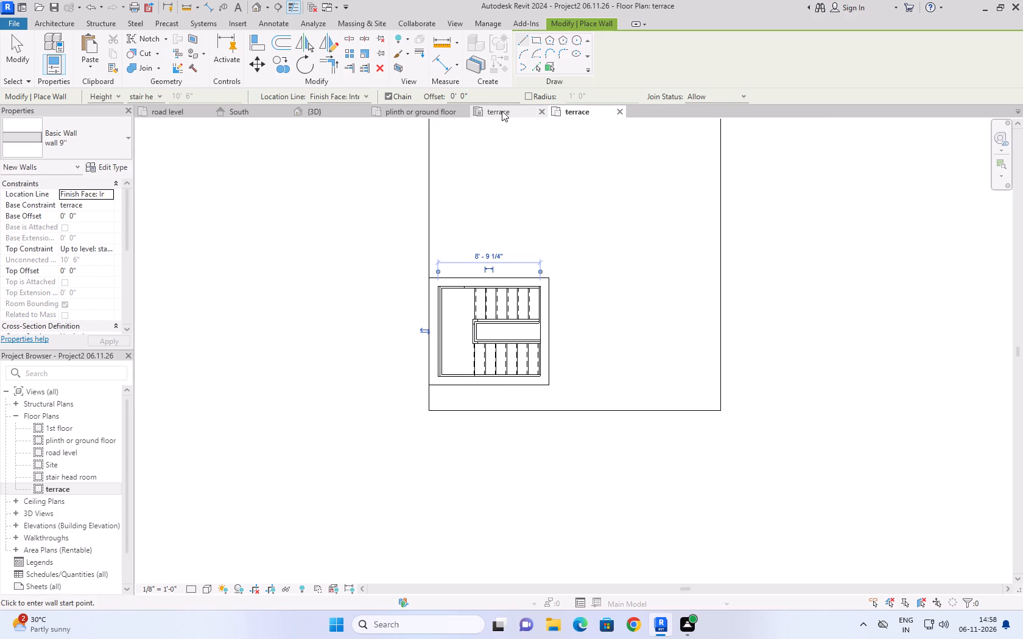
# Inspect the new stair enclosure walls on the terrace in the 3D home view and end wall placement.
pyautogui.click(502, 111)
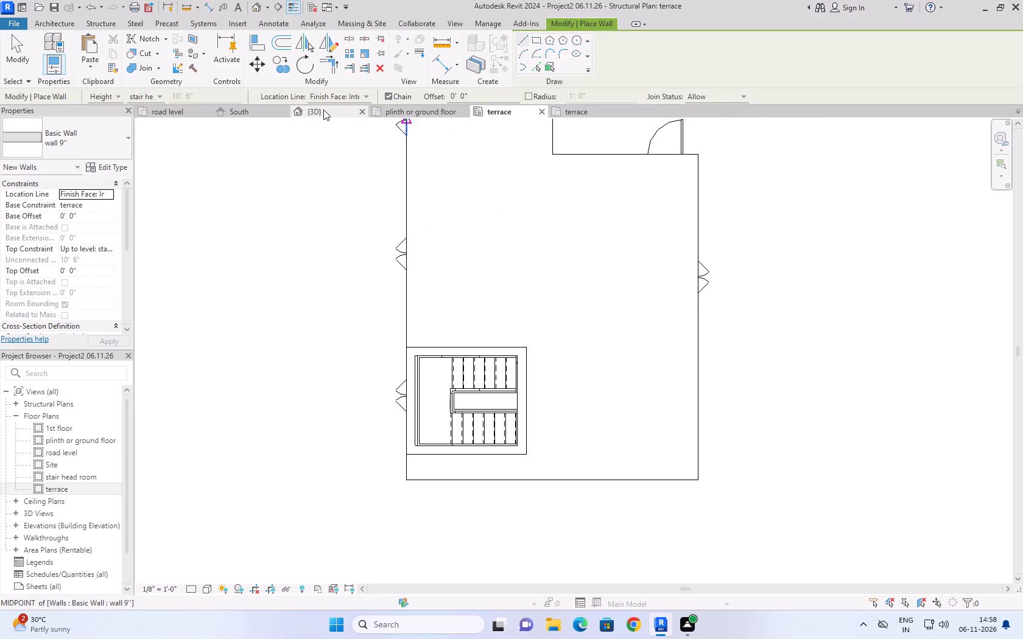
pyautogui.click(323, 110)
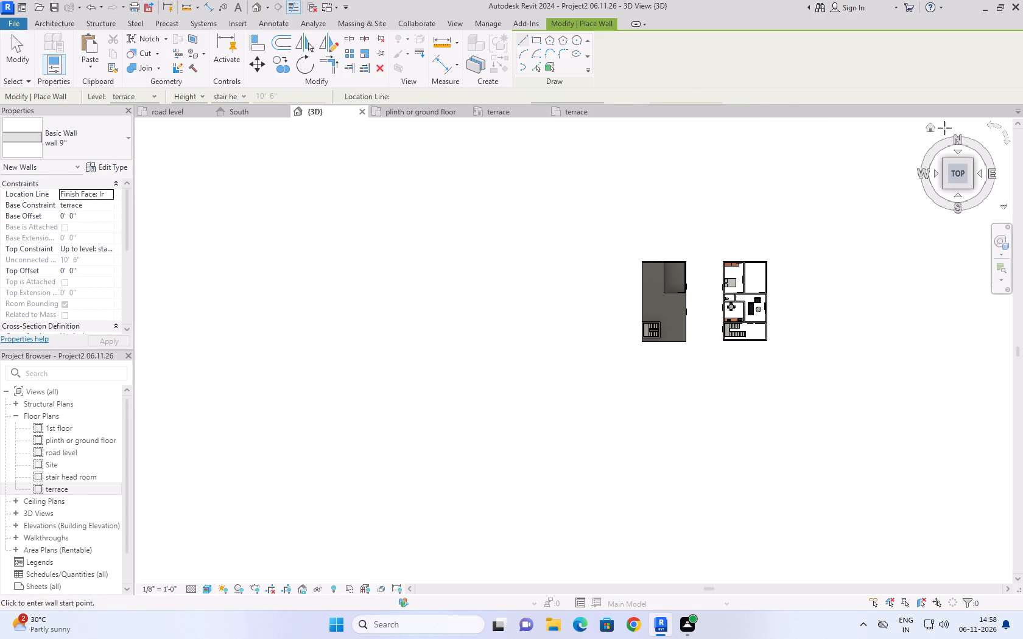
pyautogui.click(927, 127)
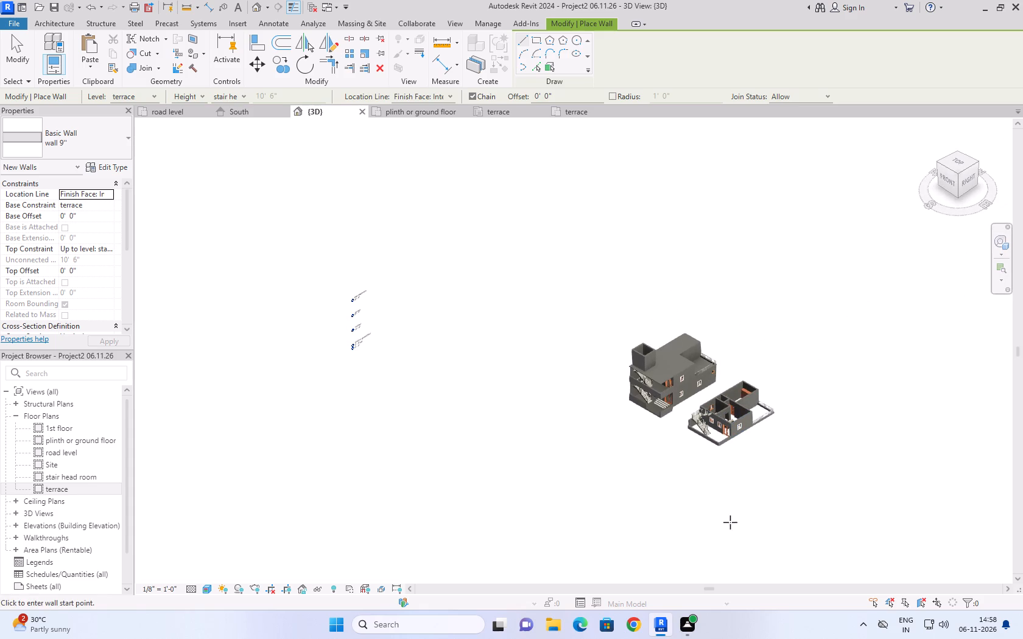
pyautogui.scroll(12, 638, 410)
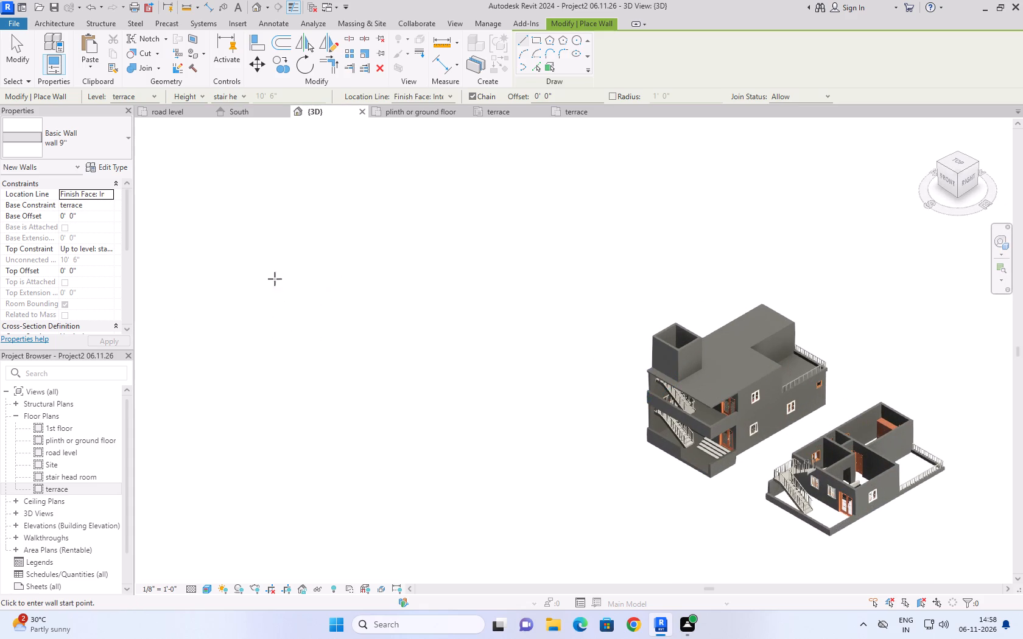
pyautogui.click(19, 47)
pyautogui.scroll(2, 716, 379)
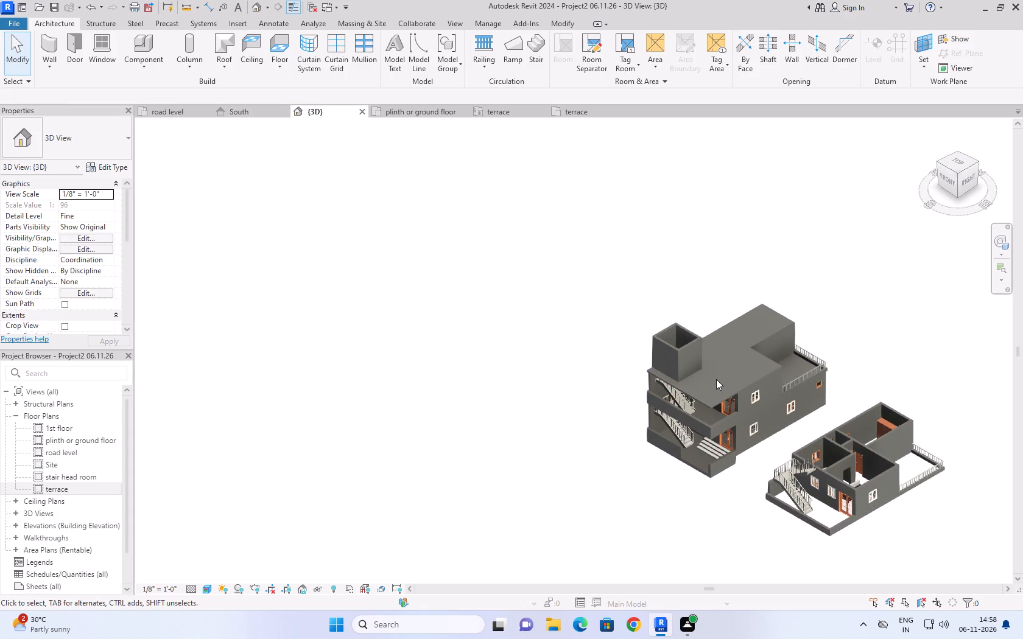
pyautogui.scroll(6, 716, 379)
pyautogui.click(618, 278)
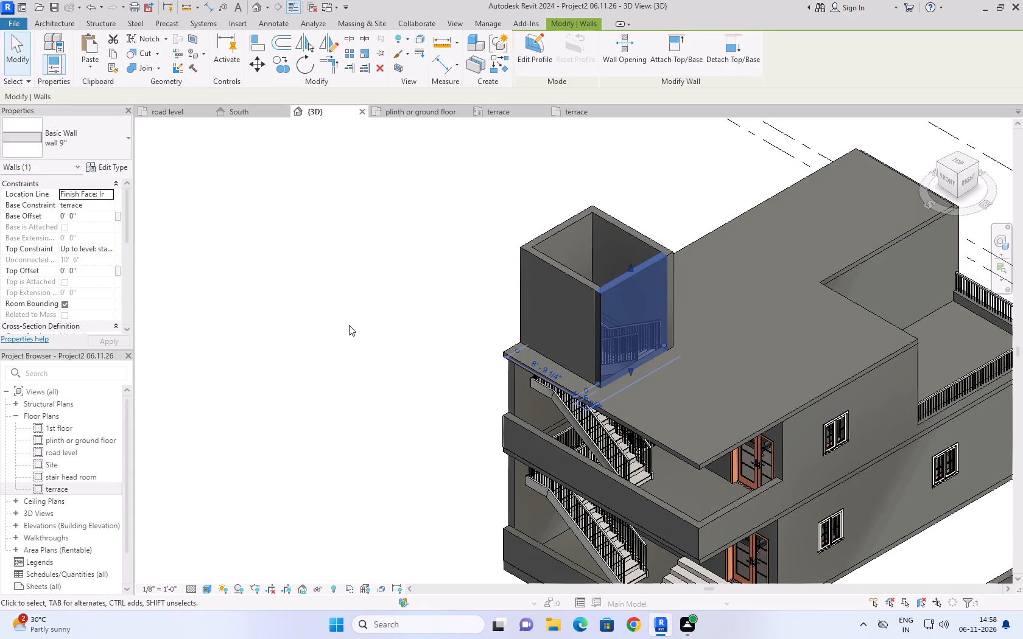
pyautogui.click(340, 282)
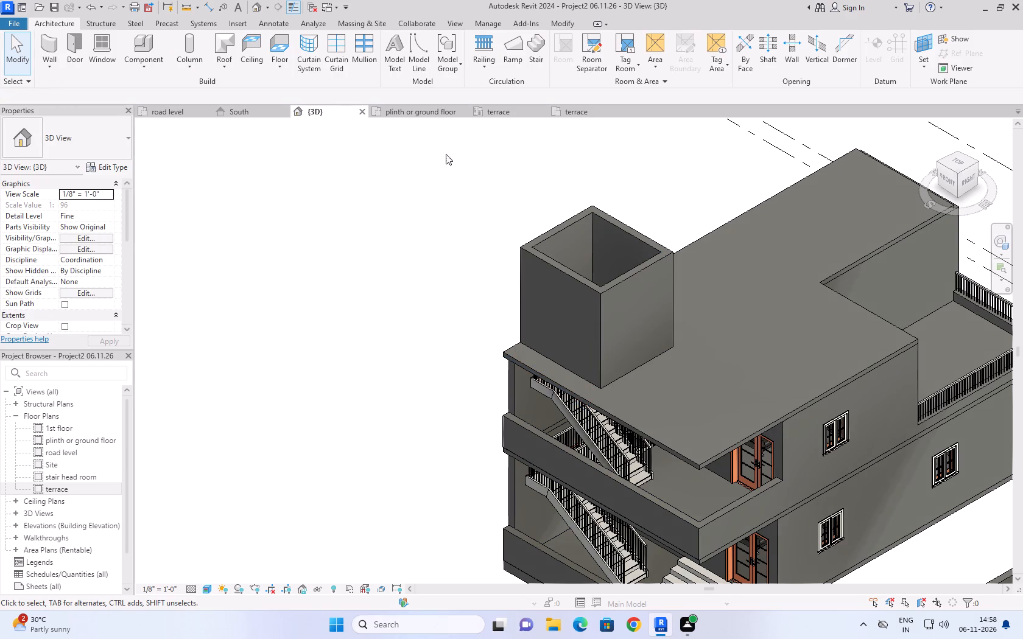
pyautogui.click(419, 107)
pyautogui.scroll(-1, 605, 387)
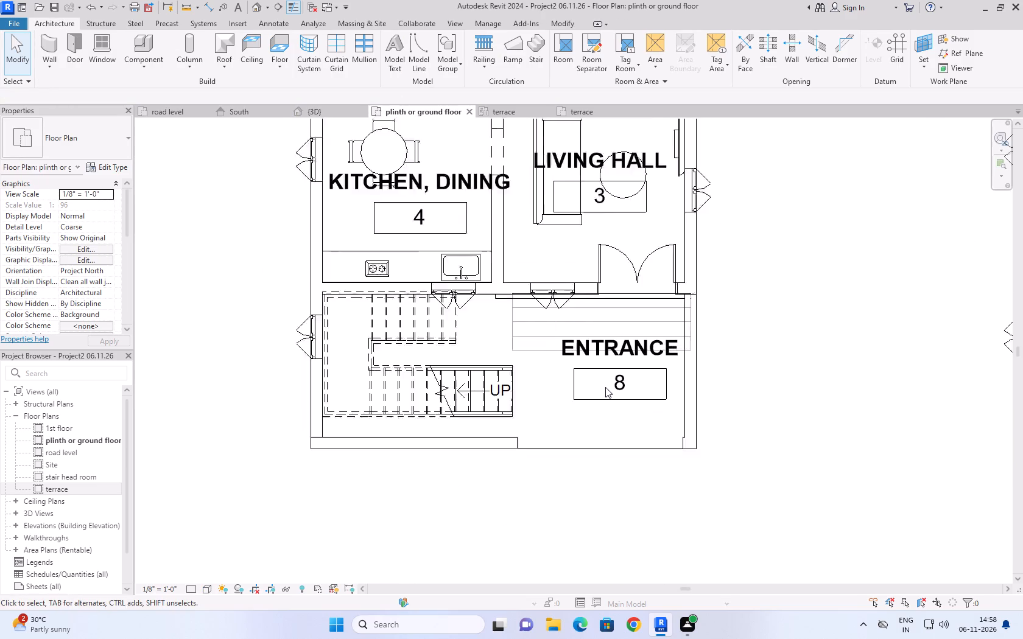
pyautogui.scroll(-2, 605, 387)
# Open the terrace structural plan showing the stair enclosure.
pyautogui.click(526, 116)
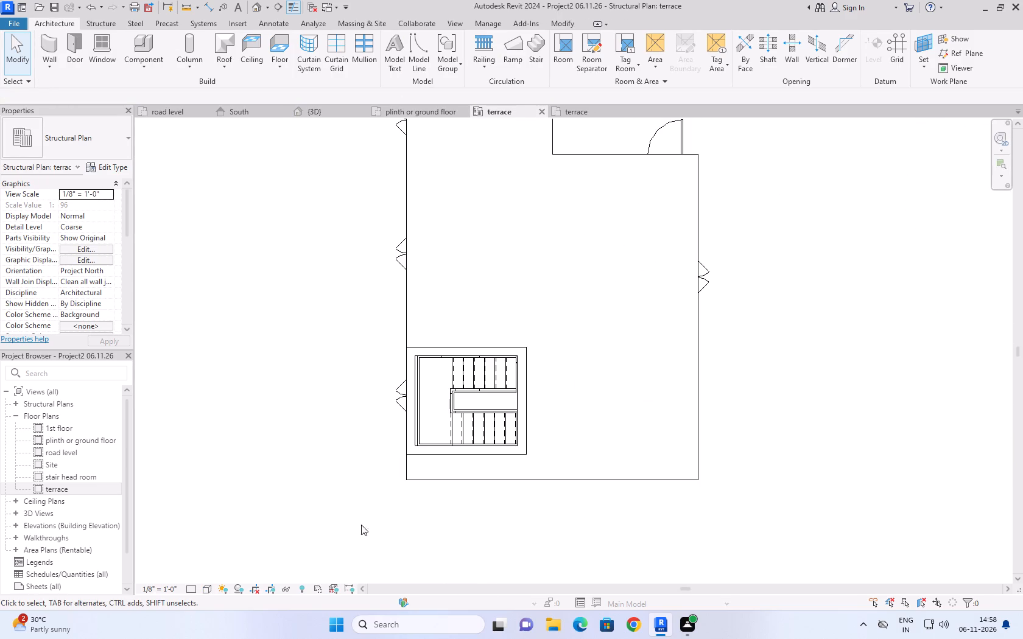
pyautogui.scroll(-4, 362, 525)
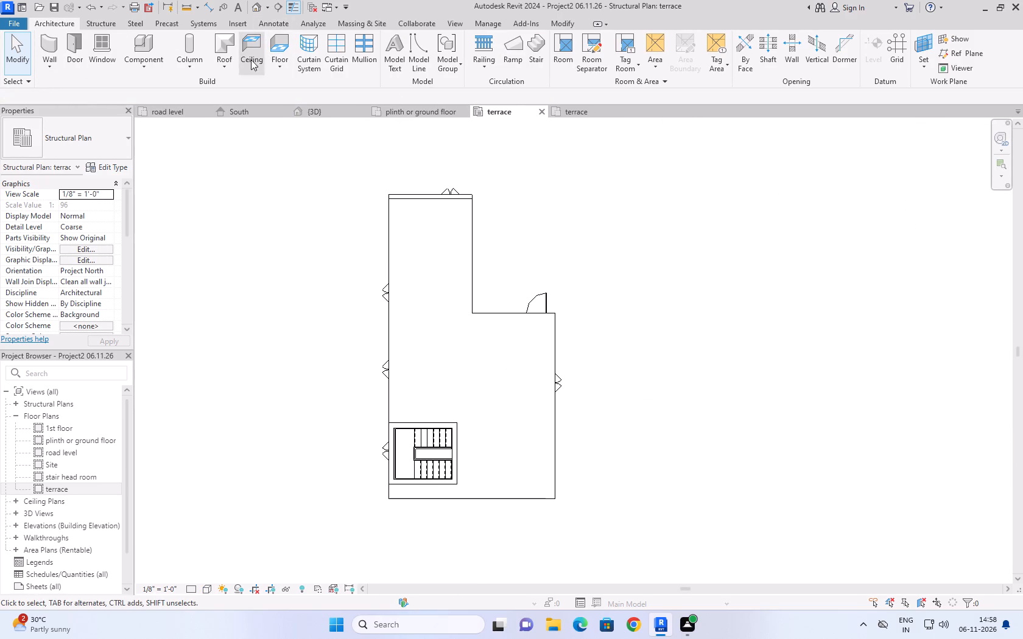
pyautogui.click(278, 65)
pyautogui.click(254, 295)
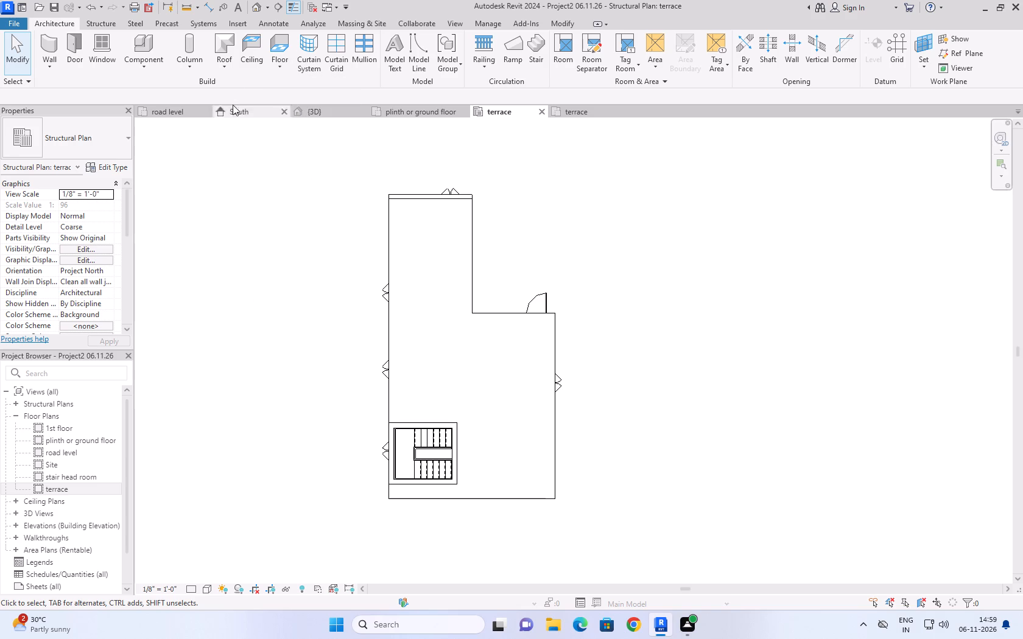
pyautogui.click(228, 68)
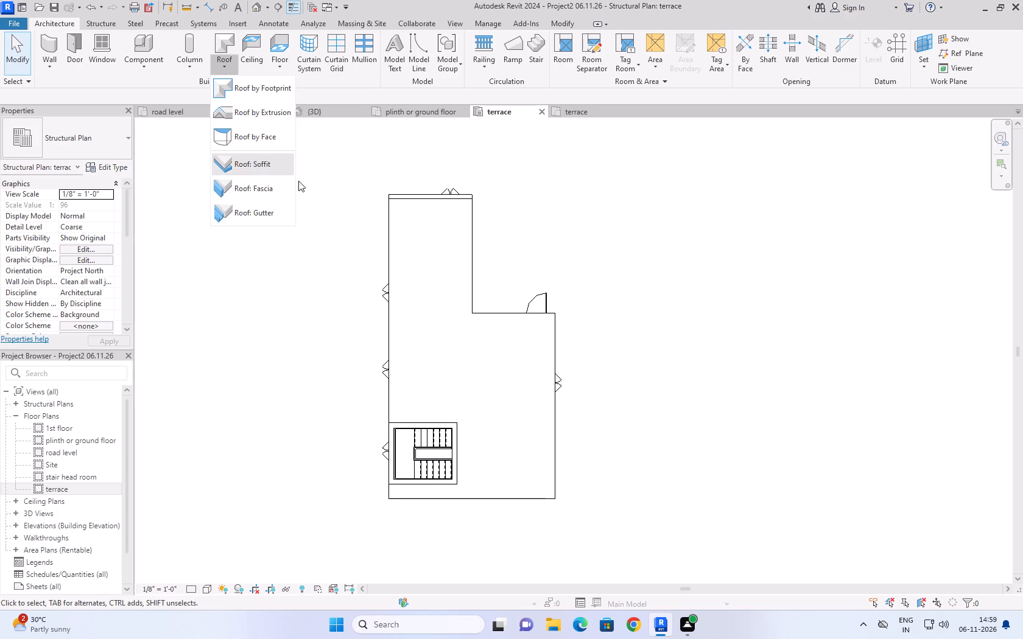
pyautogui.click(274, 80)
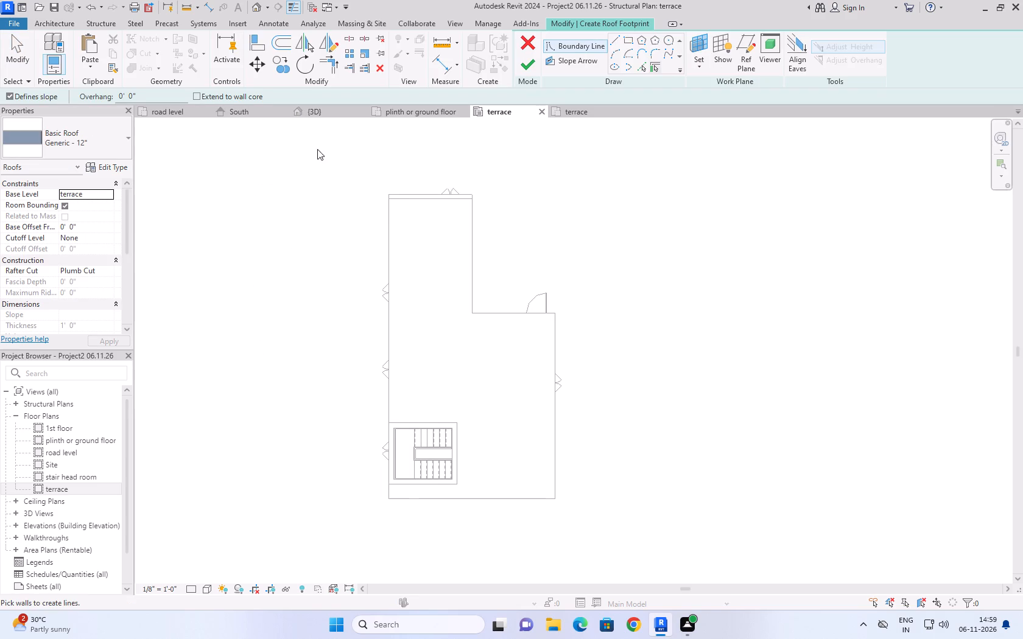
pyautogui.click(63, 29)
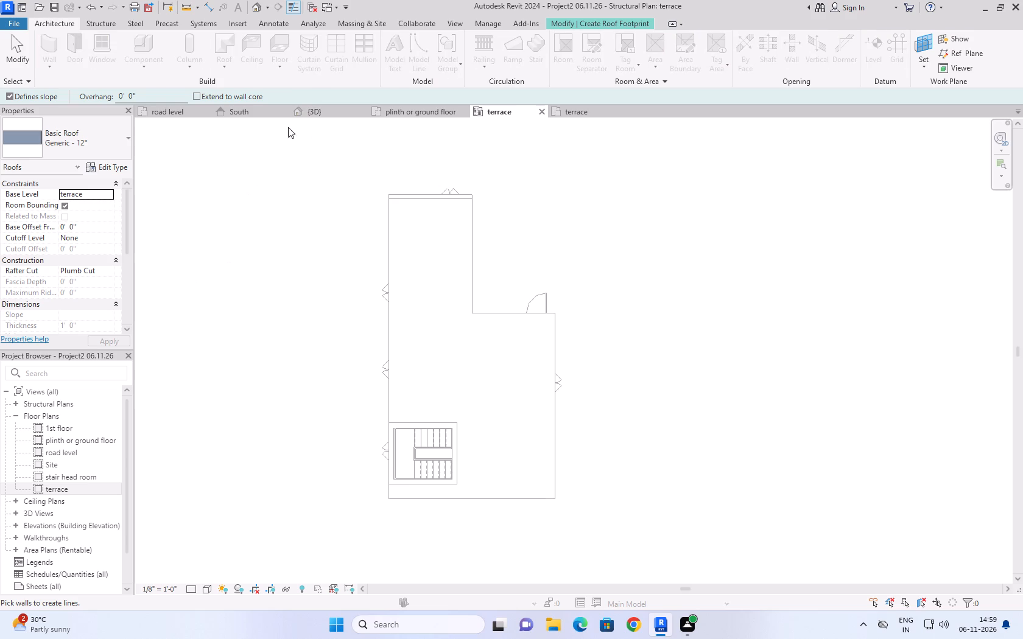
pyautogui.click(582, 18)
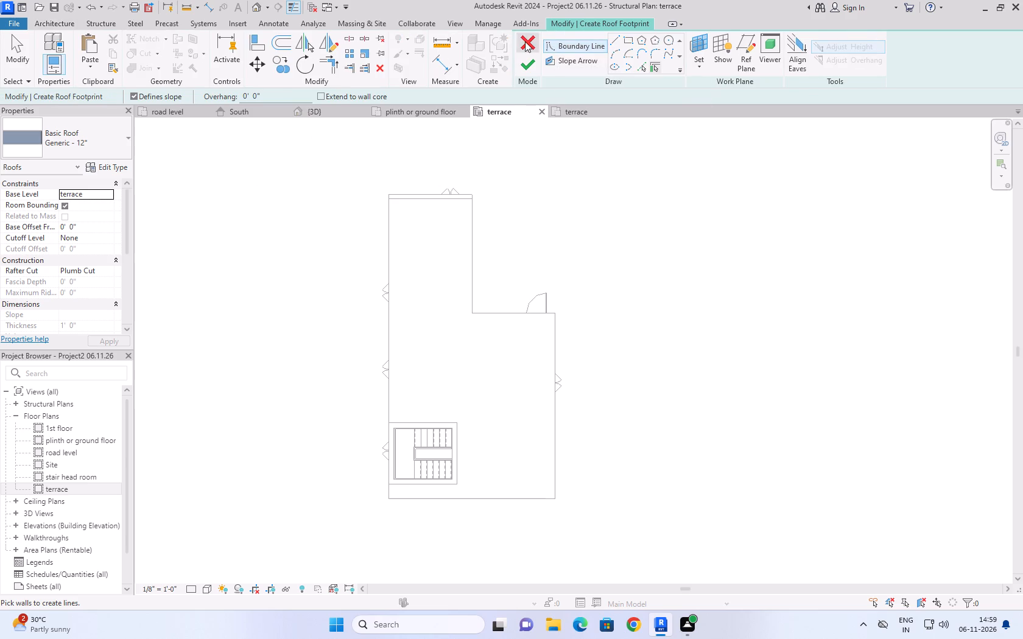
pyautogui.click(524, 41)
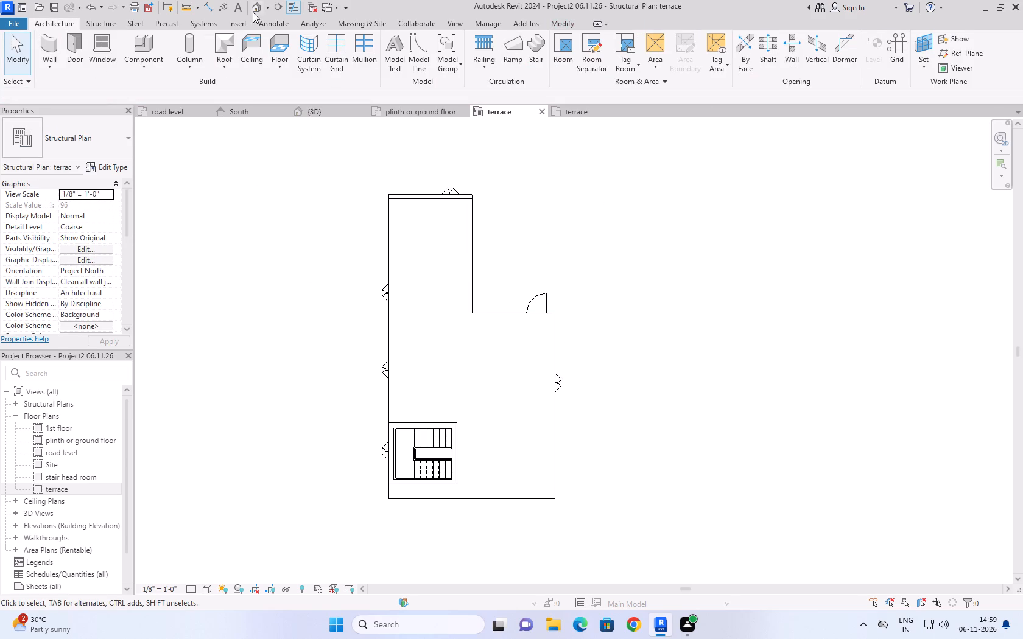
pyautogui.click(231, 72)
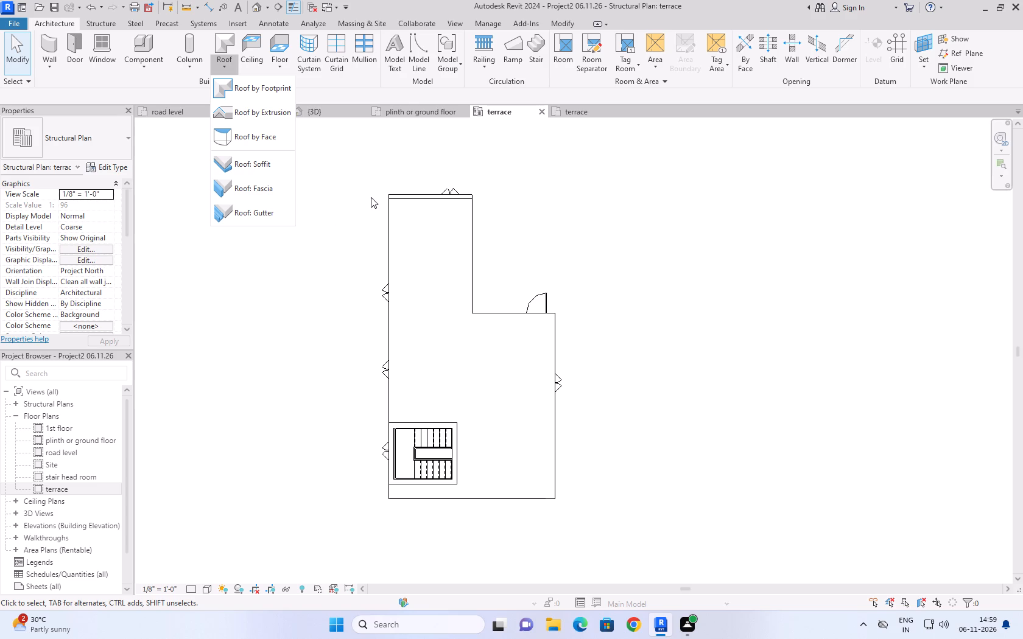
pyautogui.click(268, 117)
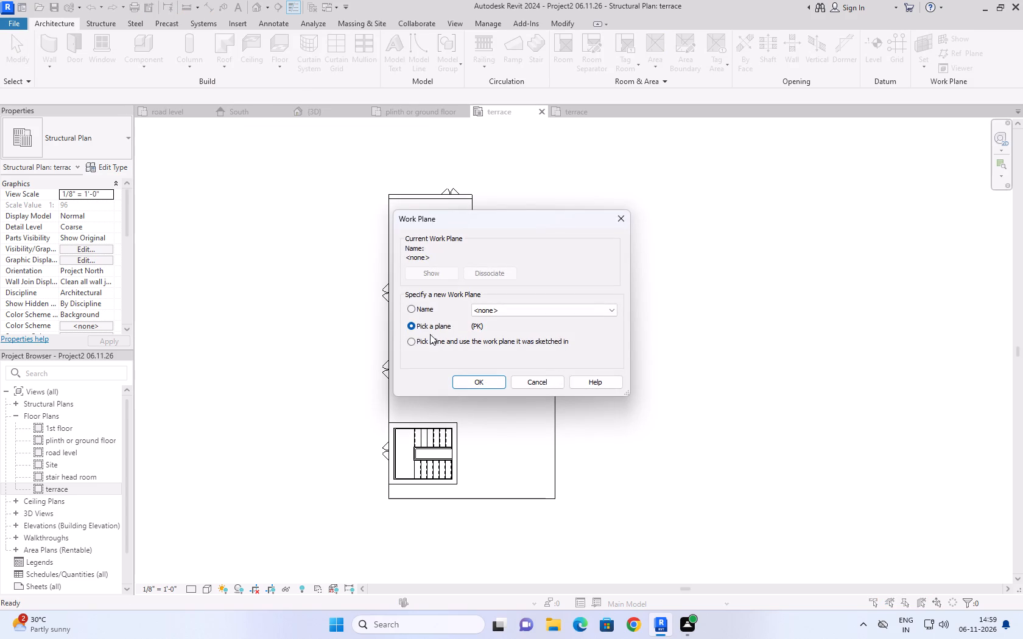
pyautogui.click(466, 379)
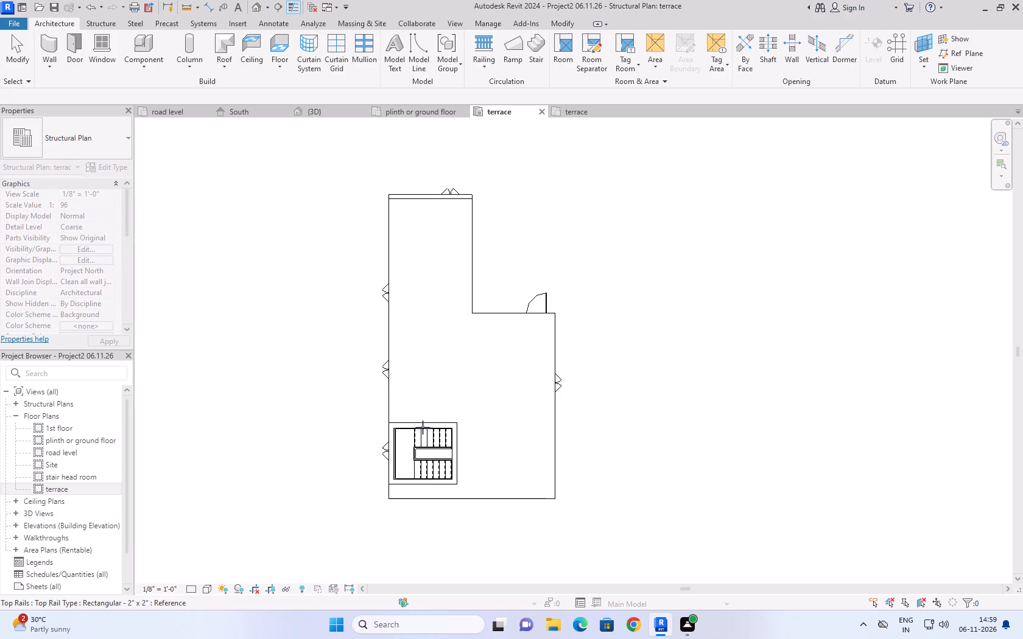
# Create a Generic - 12" roof by footprint with a rectangular sloped boundary along the outer faces of the stair enclosure walls.
pyautogui.click(219, 68)
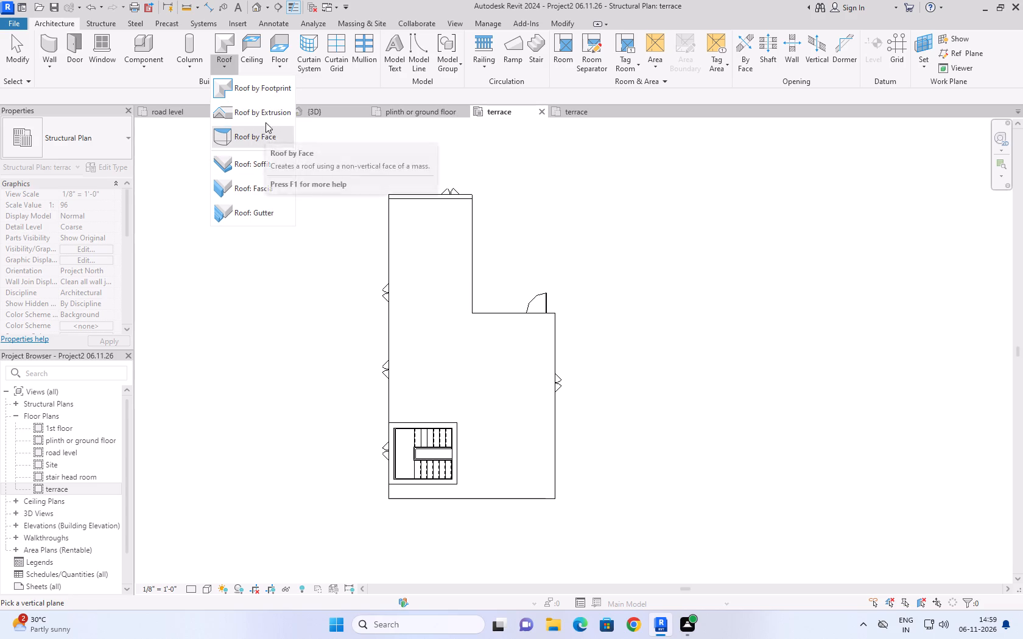
pyautogui.click(265, 88)
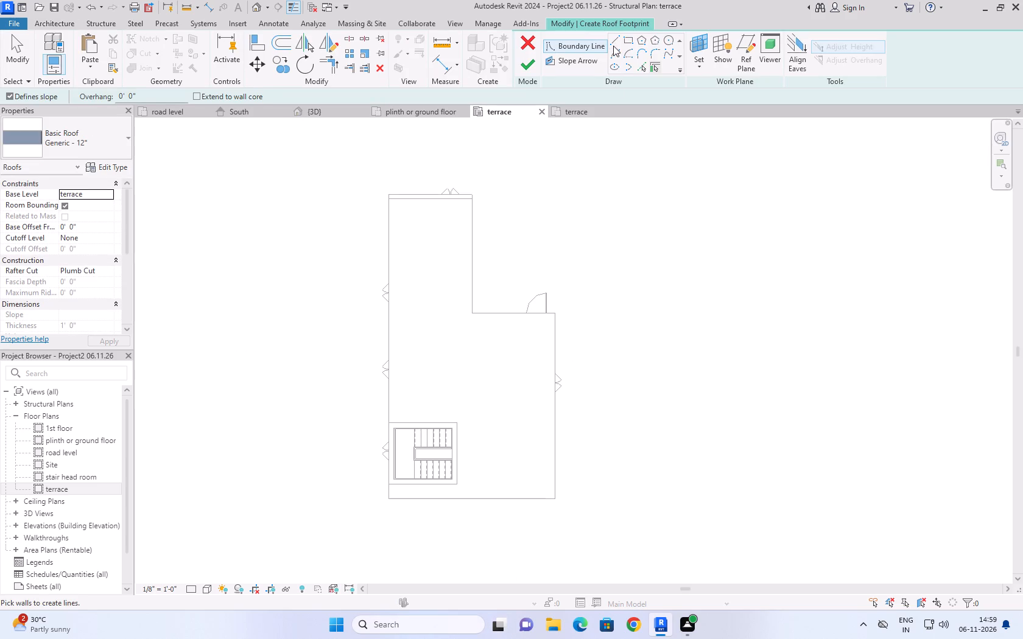
pyautogui.click(614, 43)
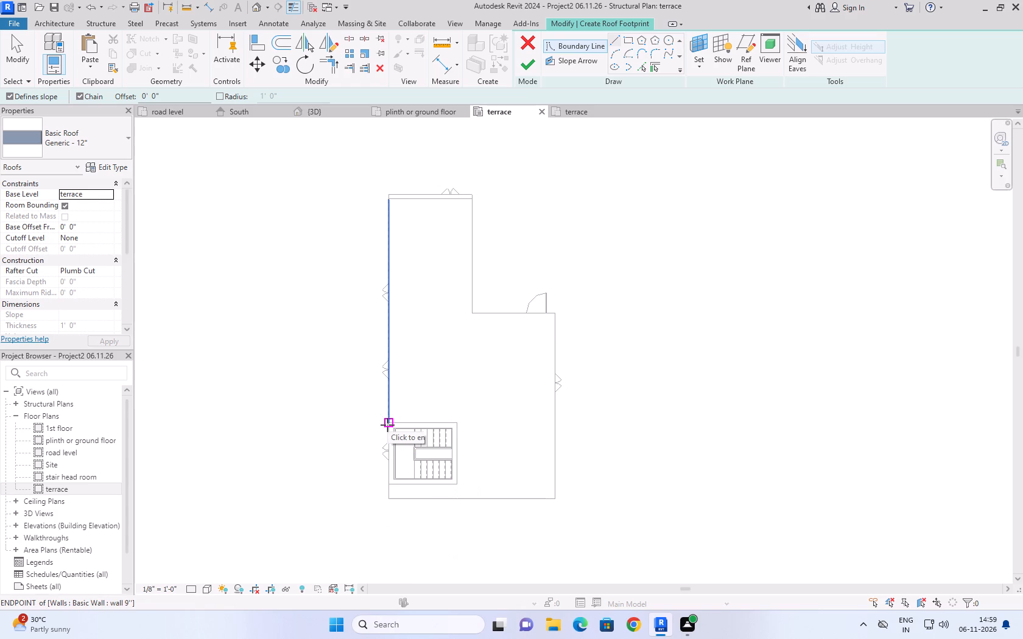
pyautogui.click(625, 43)
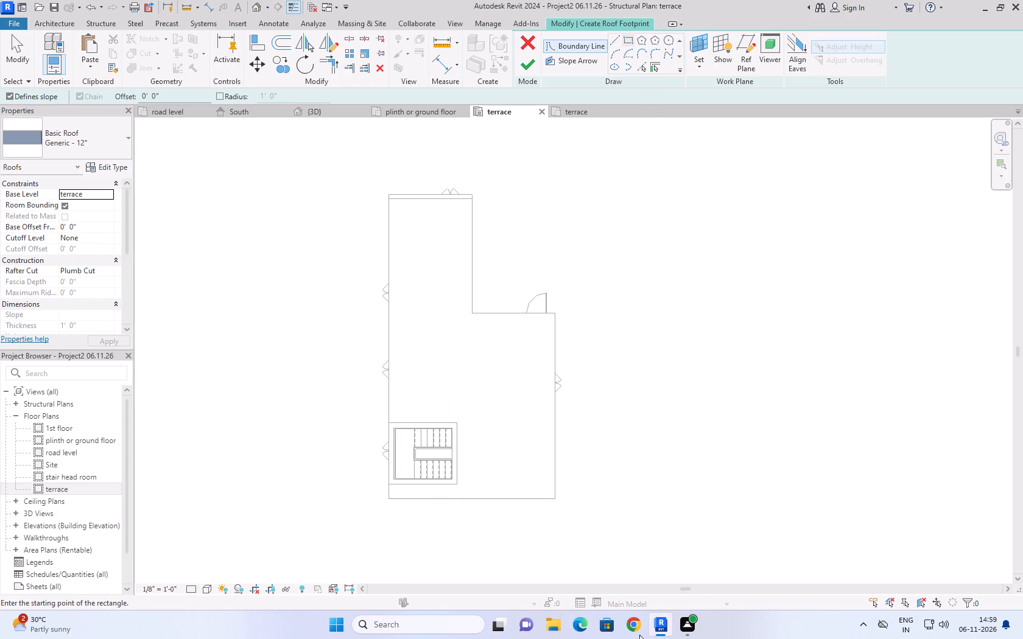
pyautogui.scroll(9, 435, 502)
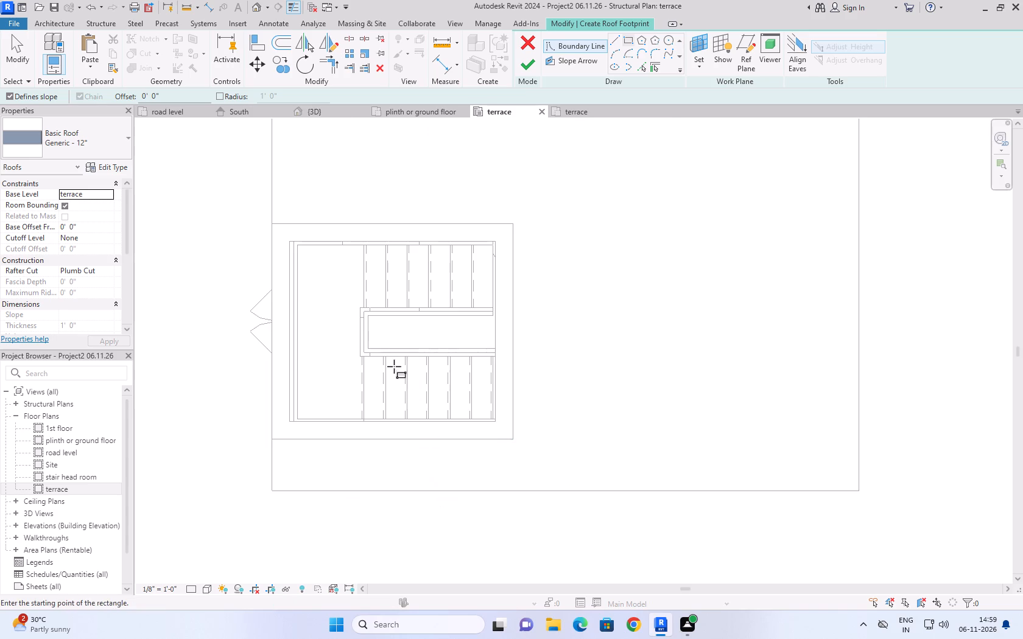
pyautogui.click(273, 223)
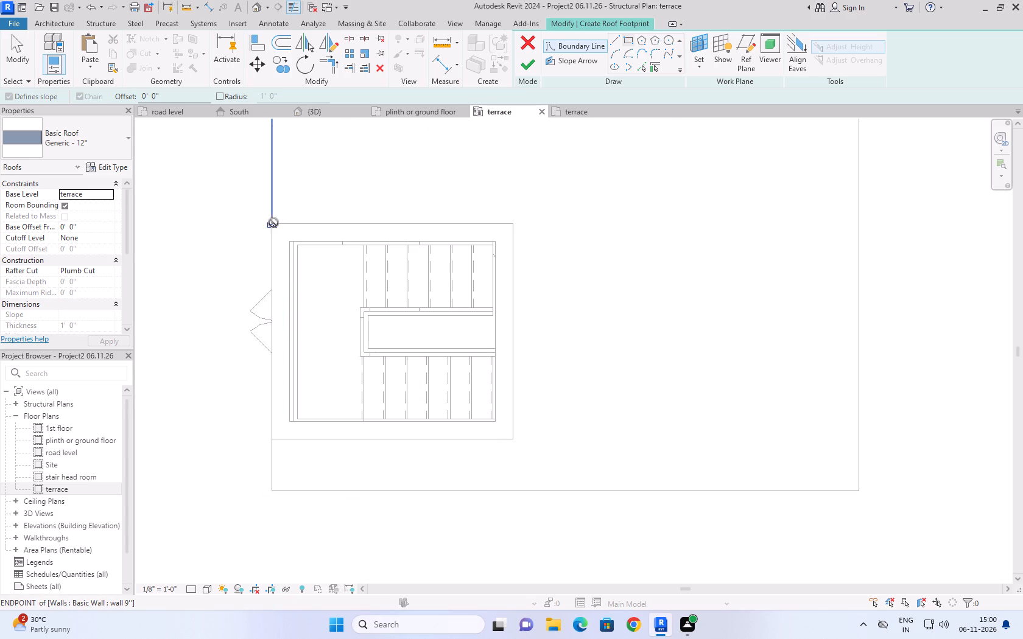
pyautogui.click(515, 439)
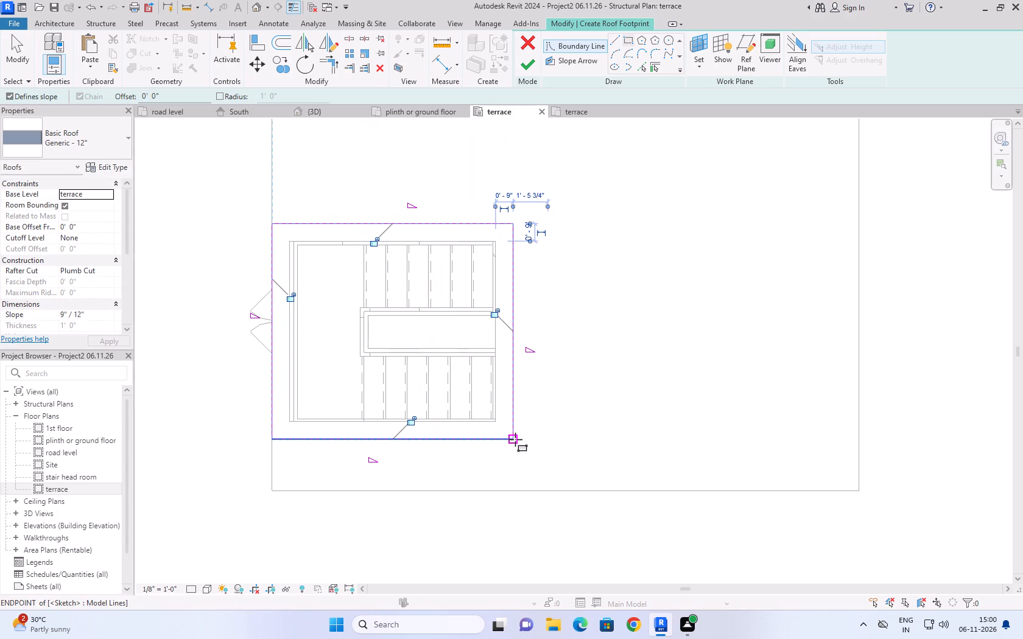
pyautogui.click(529, 65)
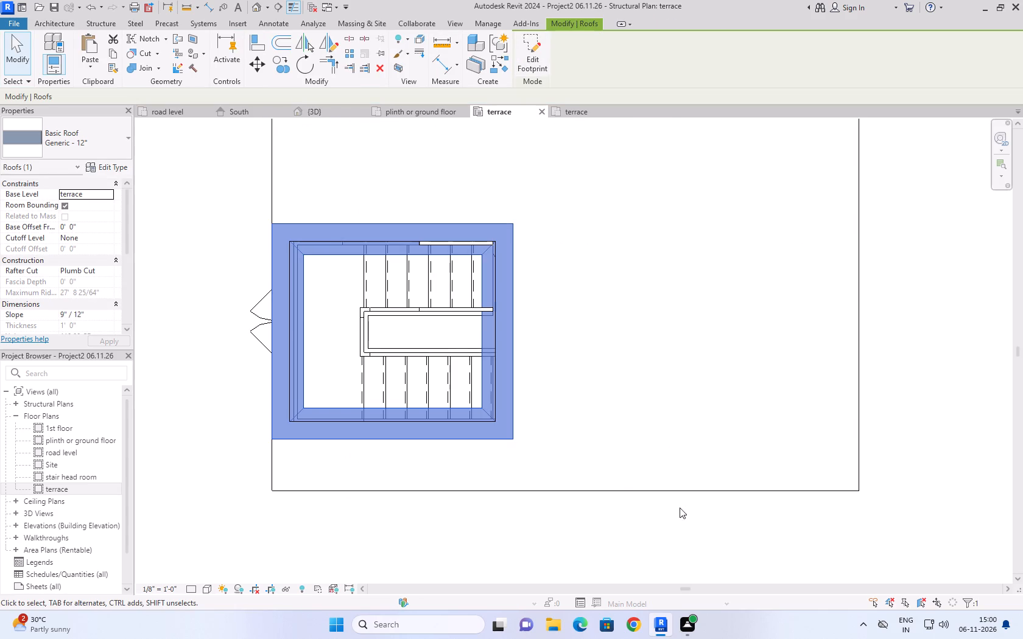
# In the 3D view, set the base level of the stair enclosure's roof to stair head room.
pyautogui.click(337, 113)
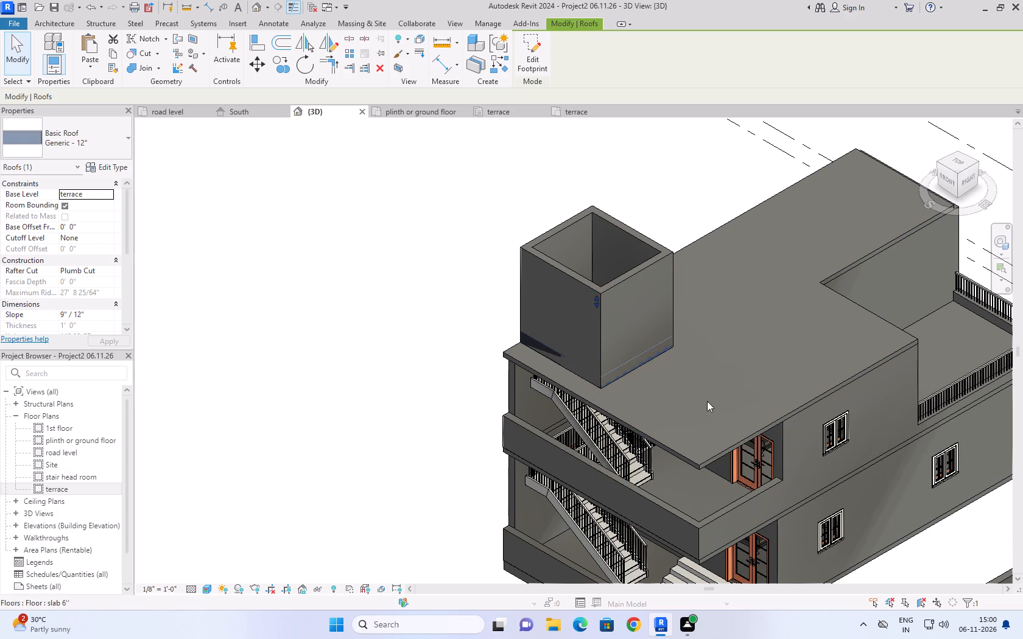
pyautogui.click(615, 384)
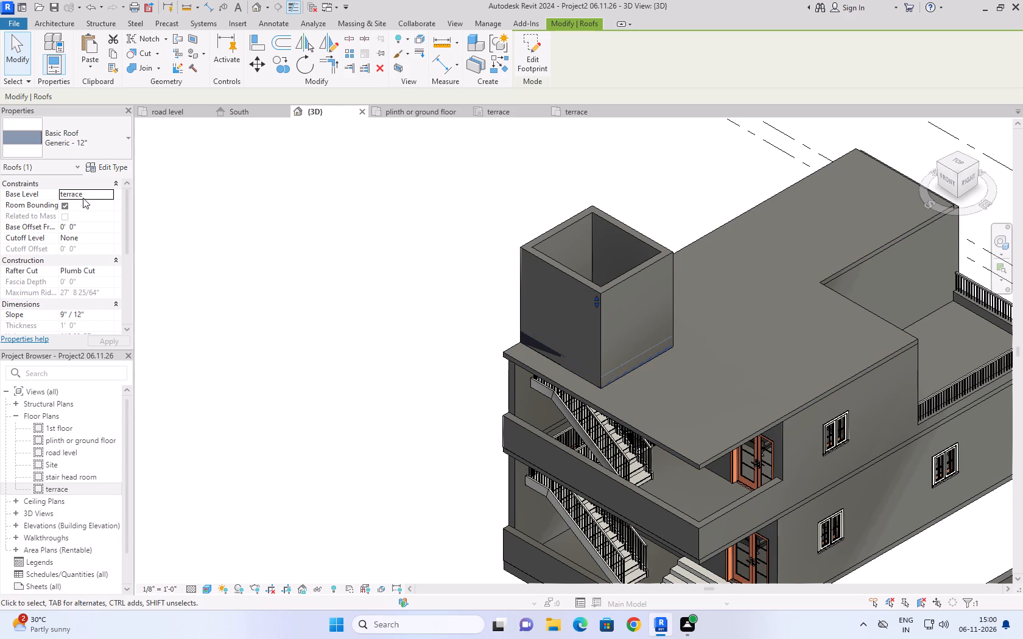
pyautogui.click(107, 193)
pyautogui.click(95, 239)
pyautogui.click(271, 365)
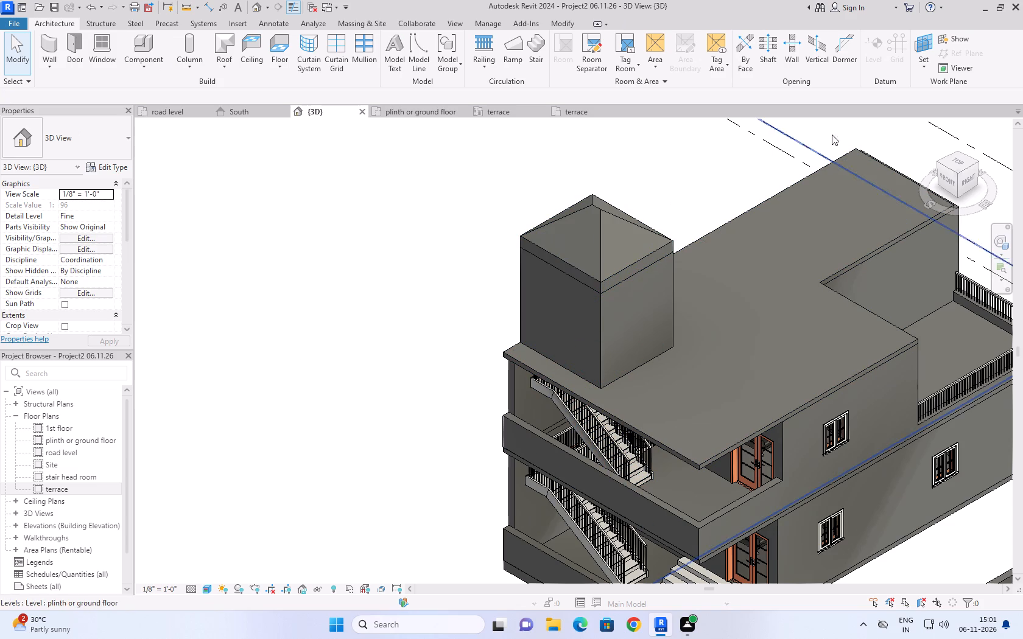
# Change the stair head room roof's type to Sloped Glazing, selecting it from the top 3D view.
pyautogui.click(958, 159)
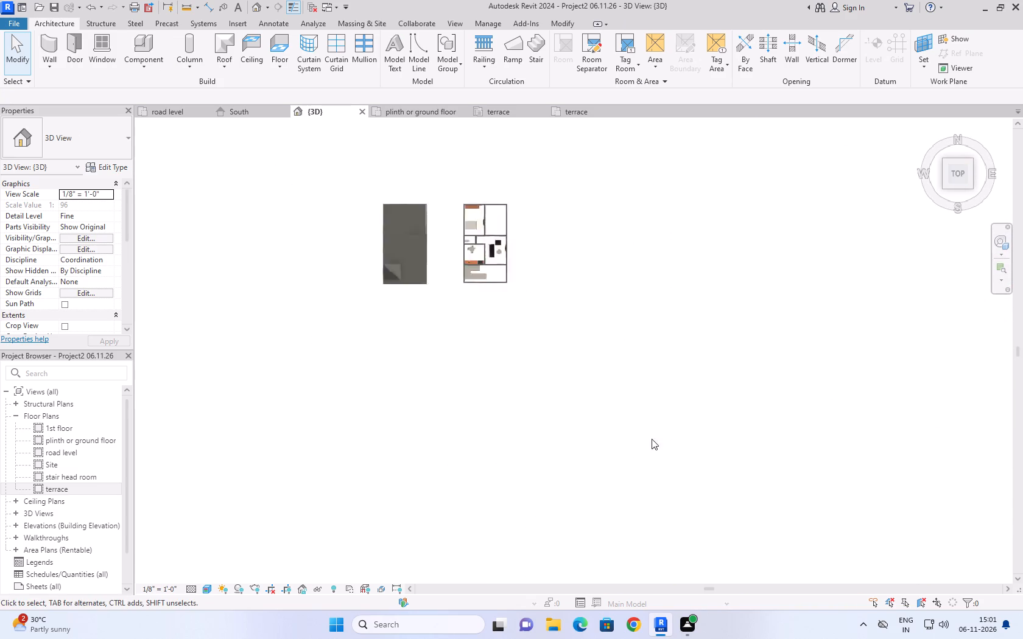
pyautogui.scroll(8, 679, 363)
pyautogui.scroll(1, 713, 274)
pyautogui.moveTo(714, 274); pyautogui.dragTo(672, 410, button='middle')
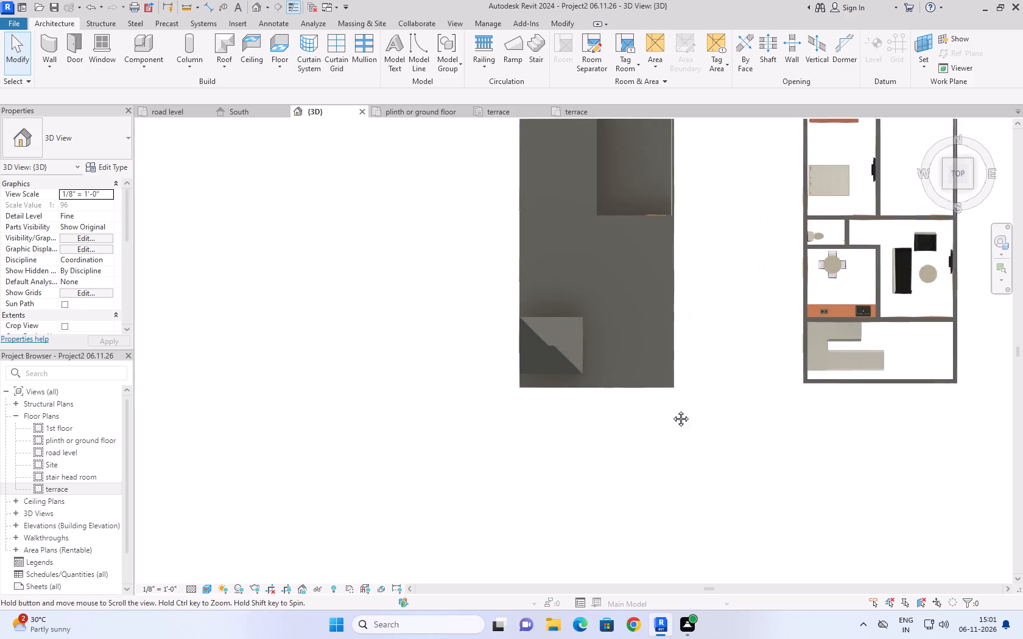
pyautogui.moveTo(672, 410); pyautogui.dragTo(631, 536, button='middle')
pyautogui.click(477, 550)
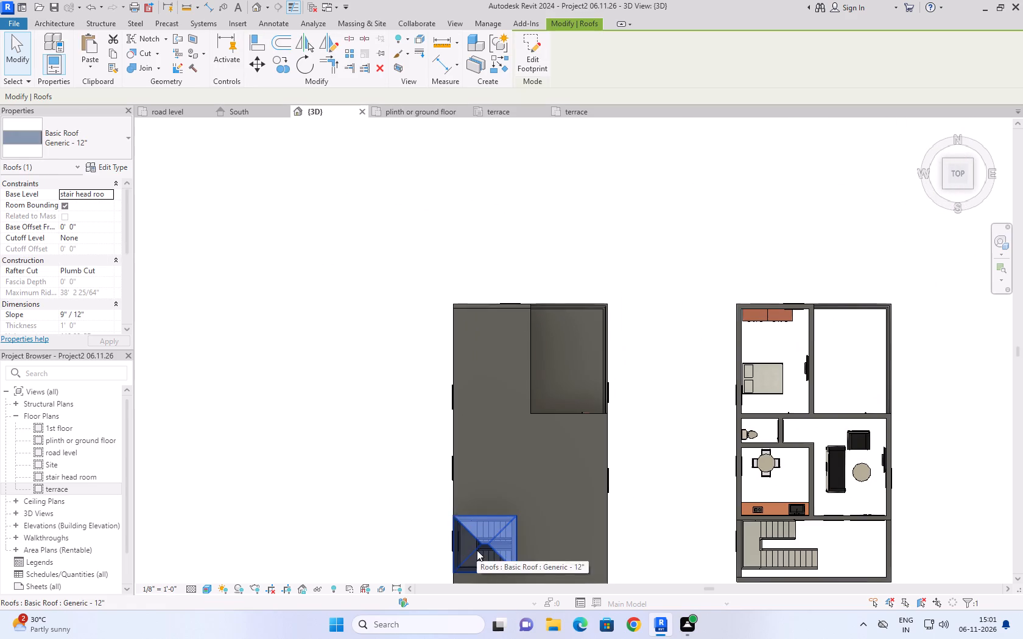
pyautogui.click(110, 148)
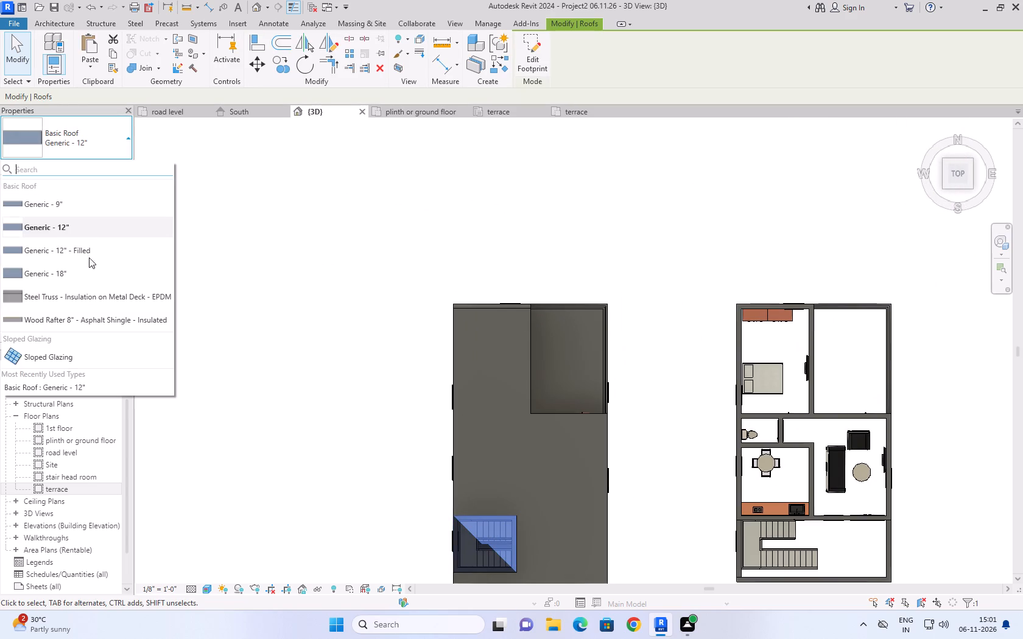
pyautogui.scroll(-9, 88, 337)
pyautogui.scroll(-4, 577, 338)
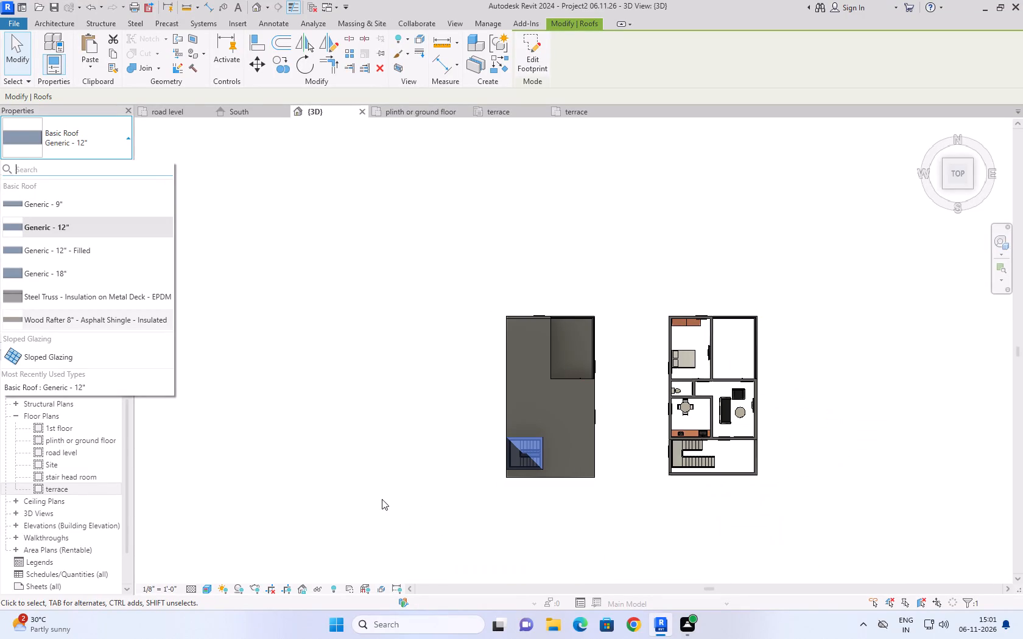
pyautogui.click(91, 358)
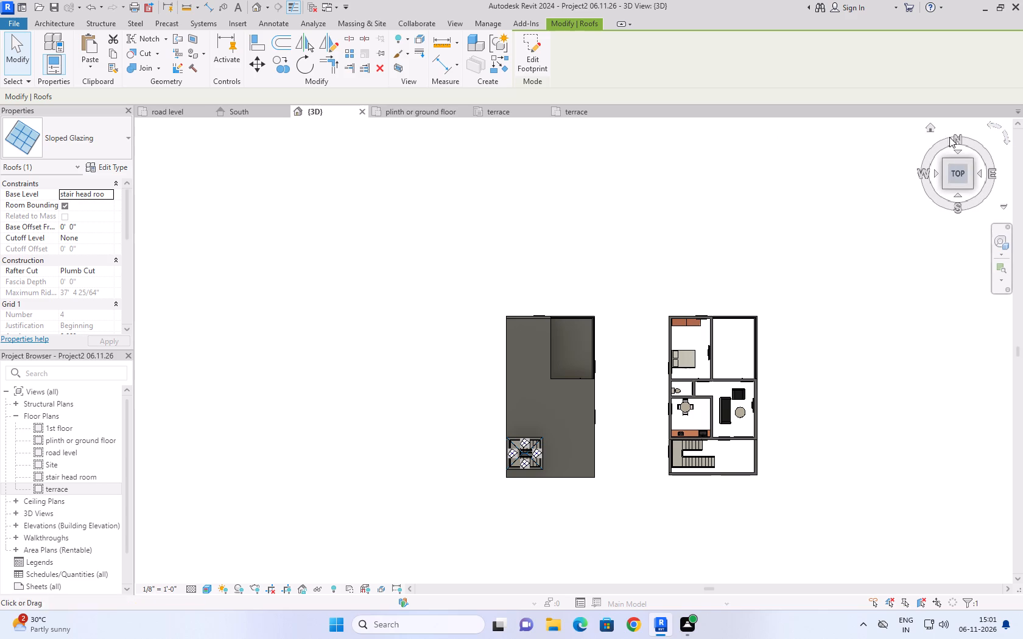
# Examine the stair head room's sloped glazing roof from the home 3D view.
pyautogui.click(925, 129)
pyautogui.click(930, 127)
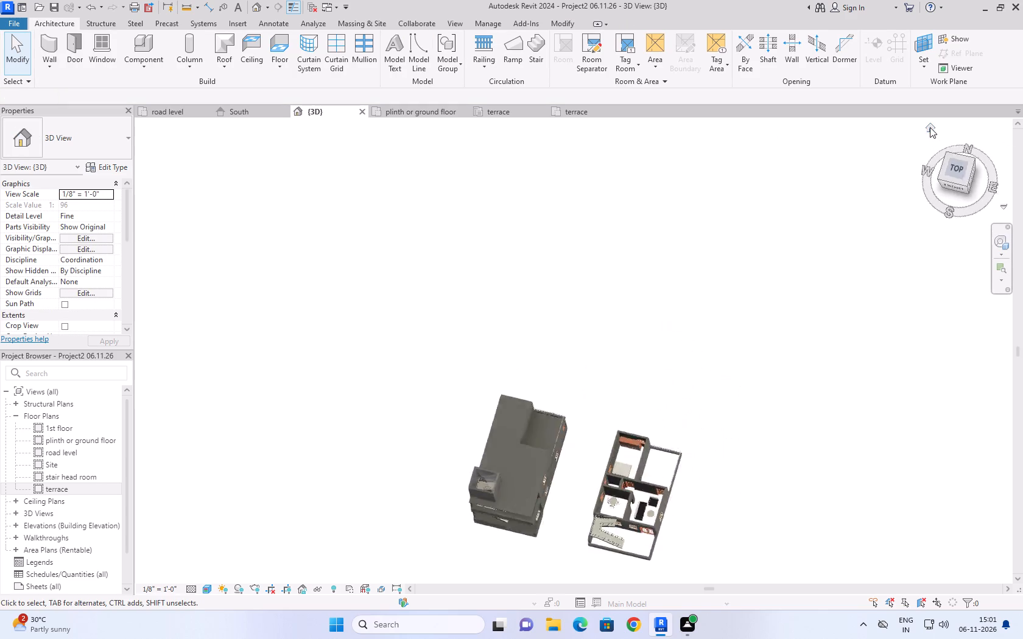
pyautogui.scroll(3, 631, 437)
pyautogui.scroll(6, 736, 355)
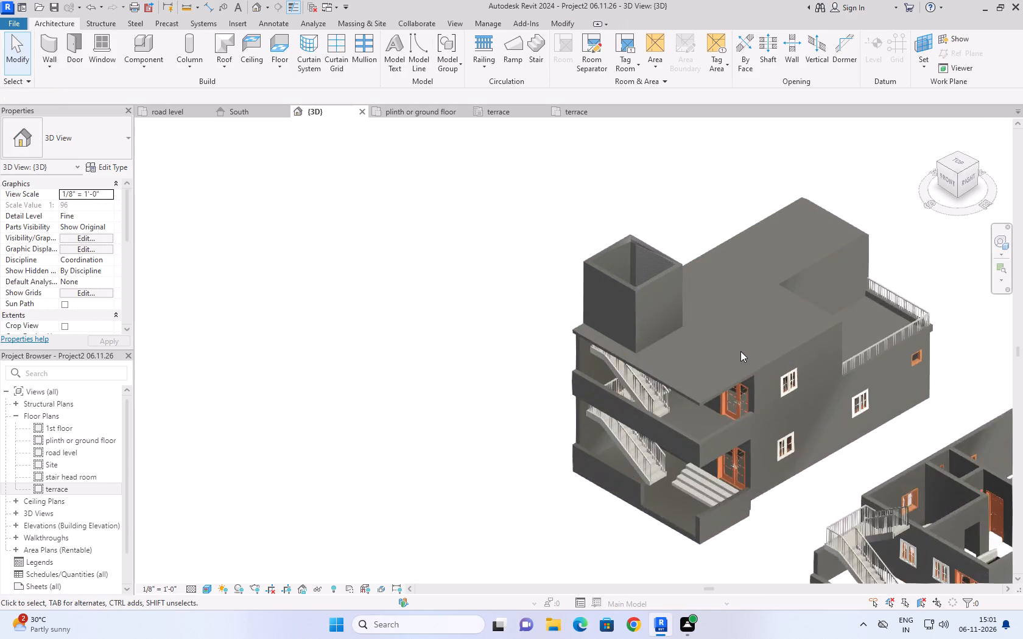
pyautogui.scroll(3, 740, 351)
pyautogui.moveTo(661, 267); pyautogui.dragTo(533, 367, button='middle')
pyautogui.click(314, 248)
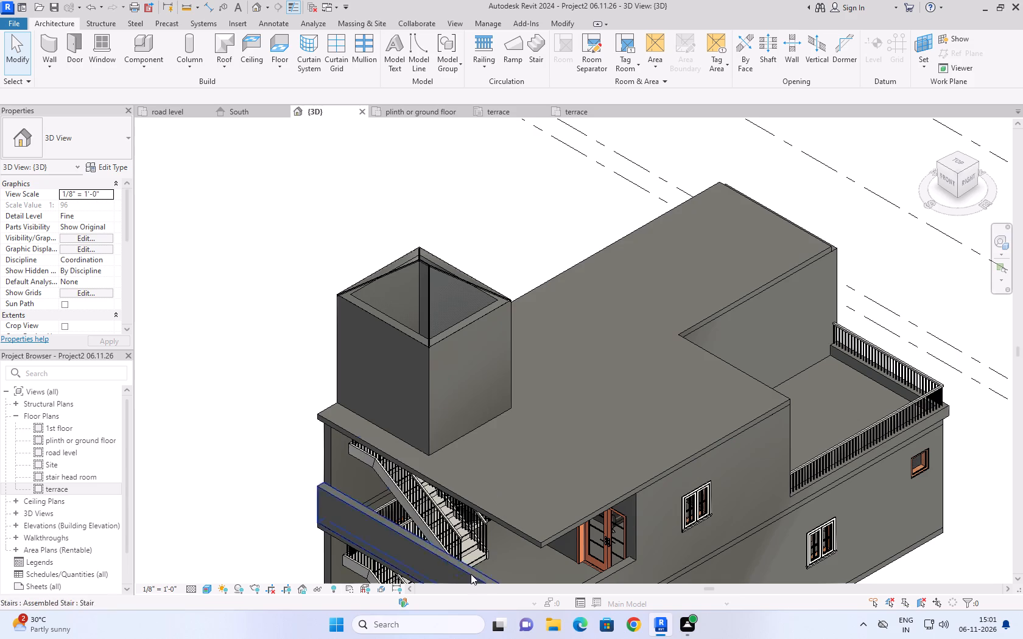
pyautogui.click(433, 302)
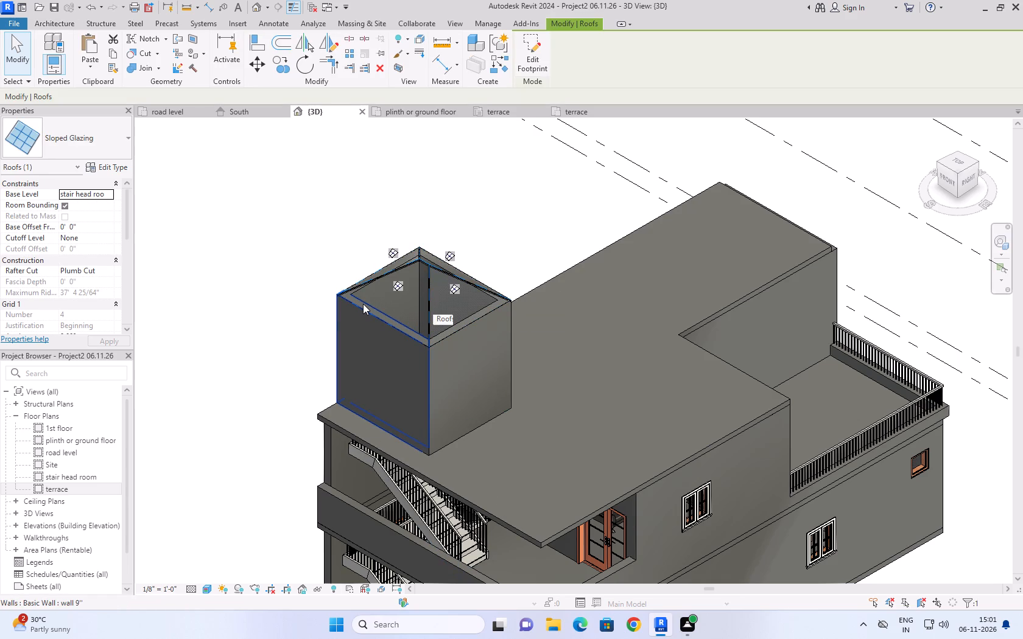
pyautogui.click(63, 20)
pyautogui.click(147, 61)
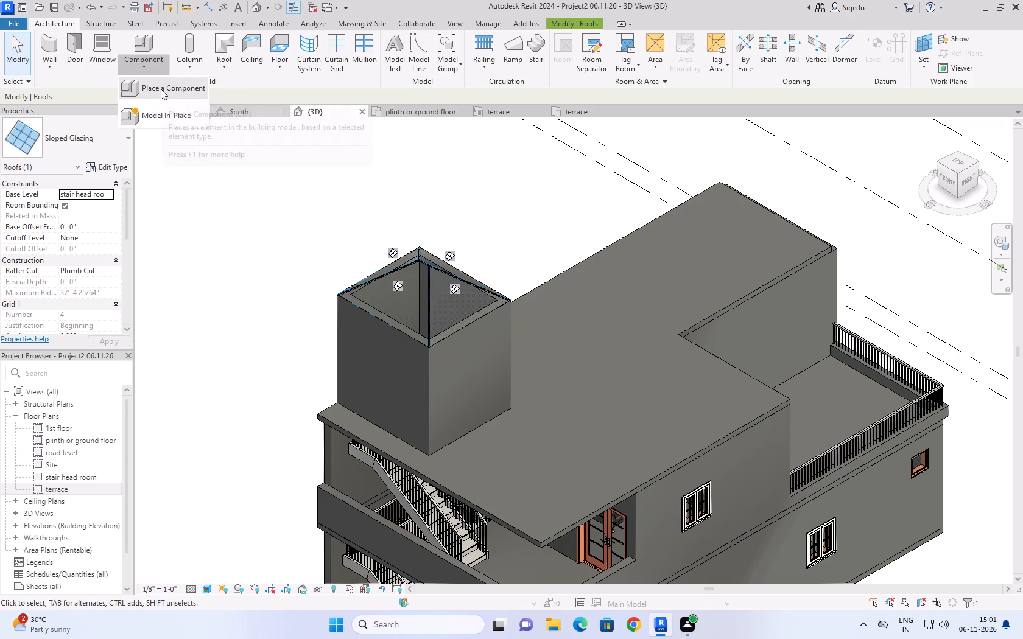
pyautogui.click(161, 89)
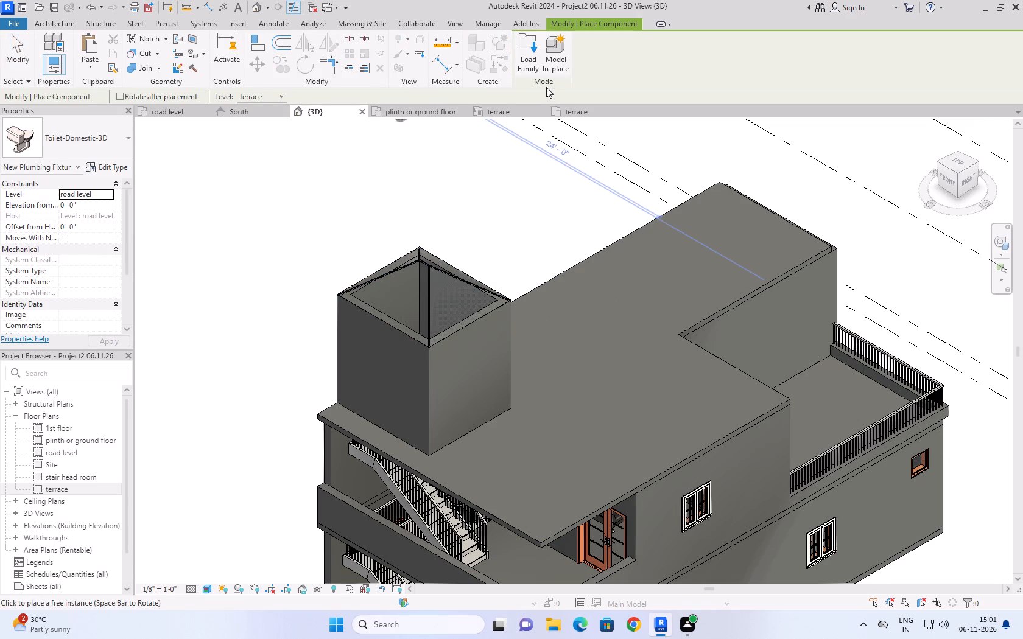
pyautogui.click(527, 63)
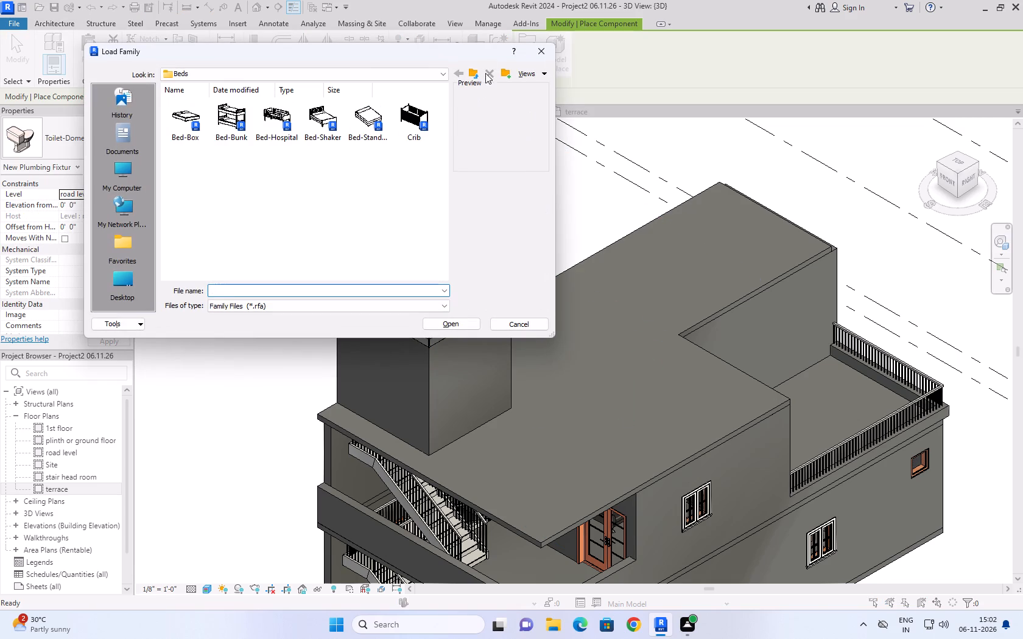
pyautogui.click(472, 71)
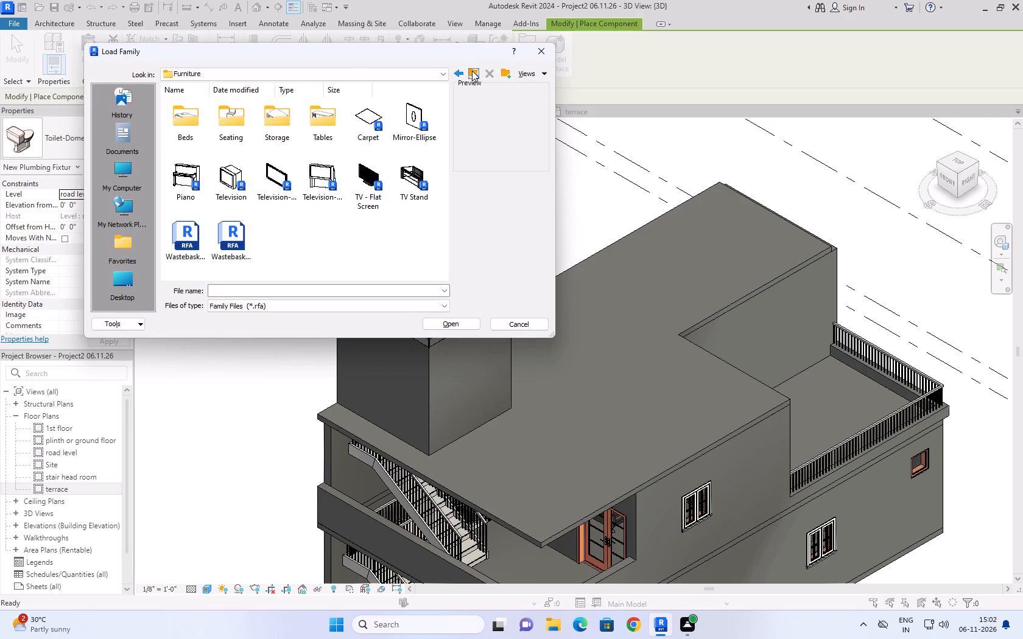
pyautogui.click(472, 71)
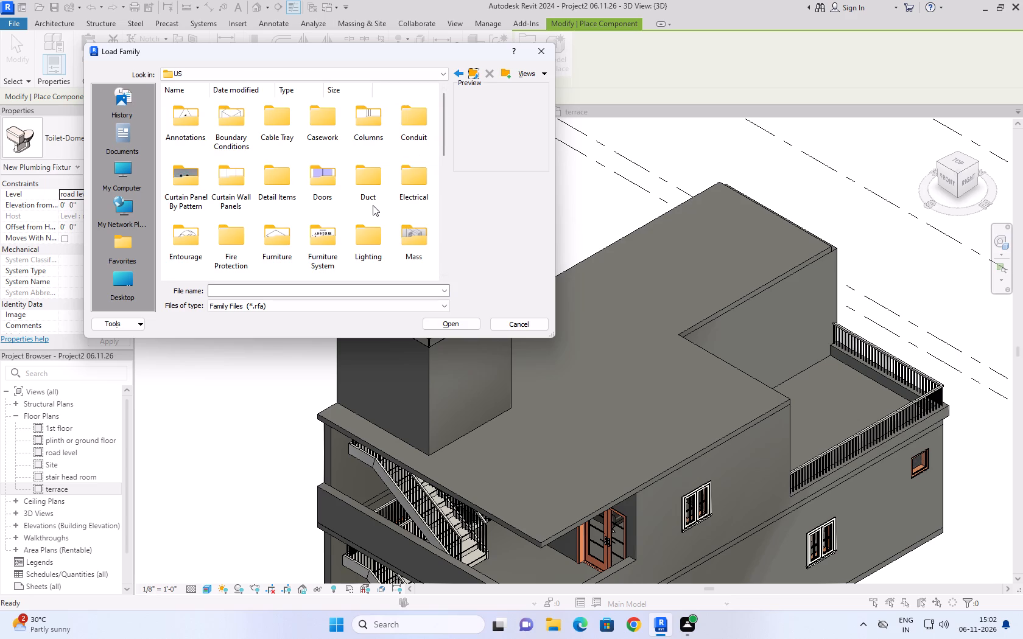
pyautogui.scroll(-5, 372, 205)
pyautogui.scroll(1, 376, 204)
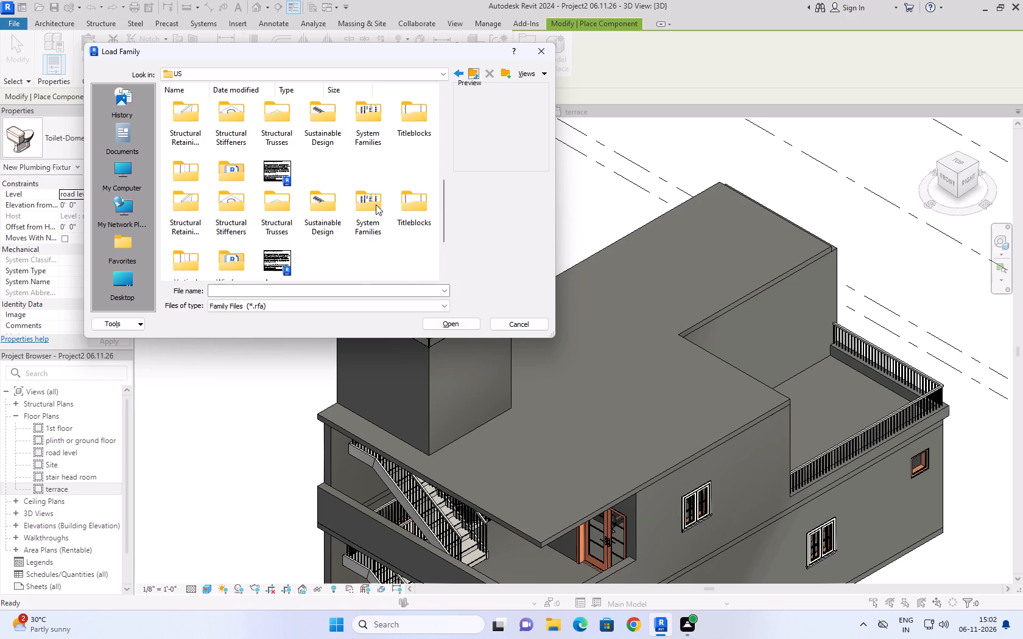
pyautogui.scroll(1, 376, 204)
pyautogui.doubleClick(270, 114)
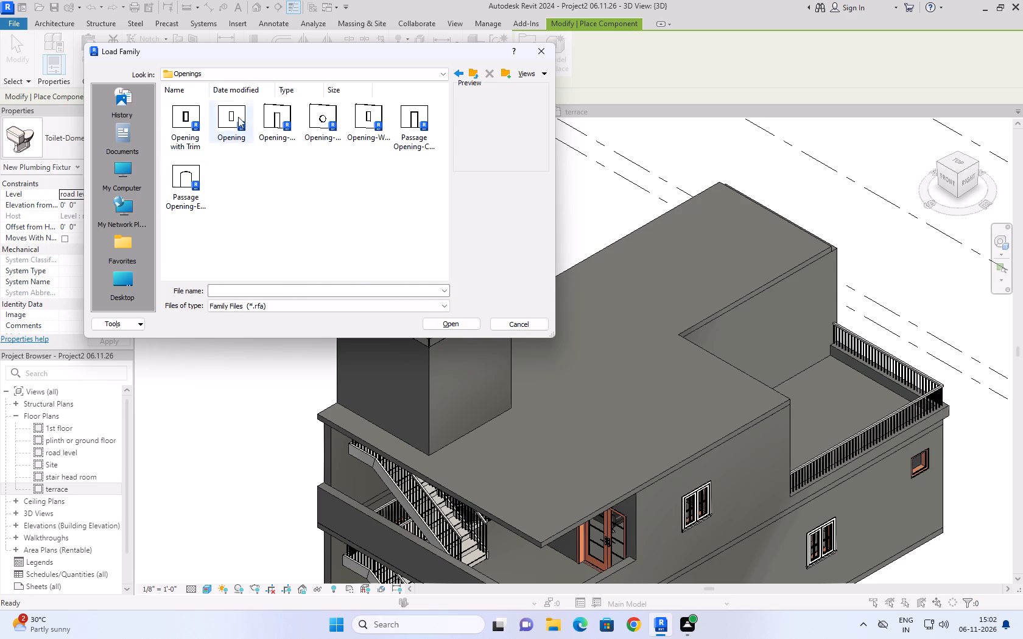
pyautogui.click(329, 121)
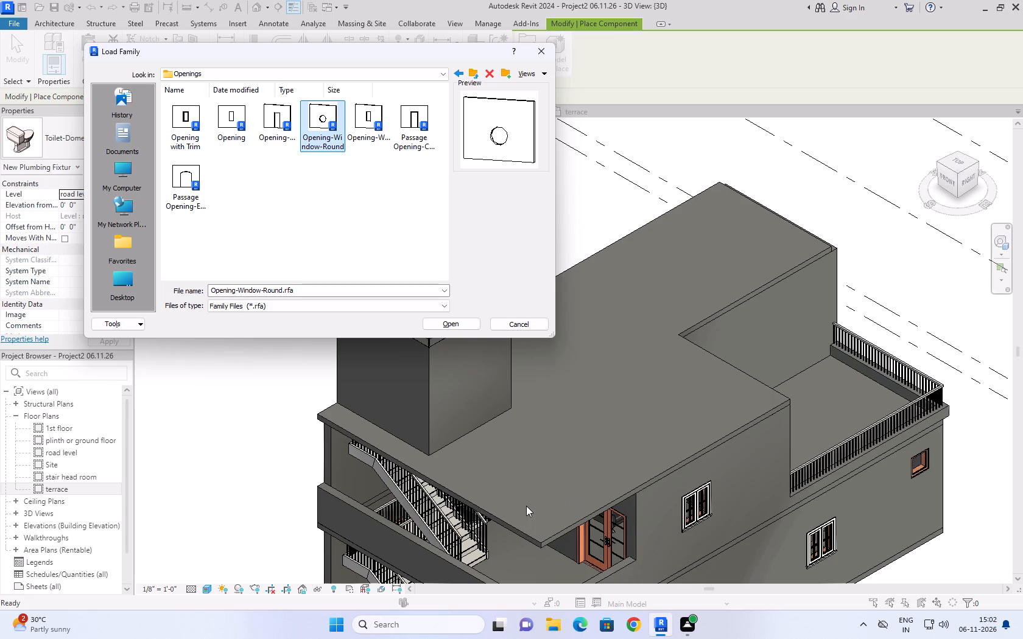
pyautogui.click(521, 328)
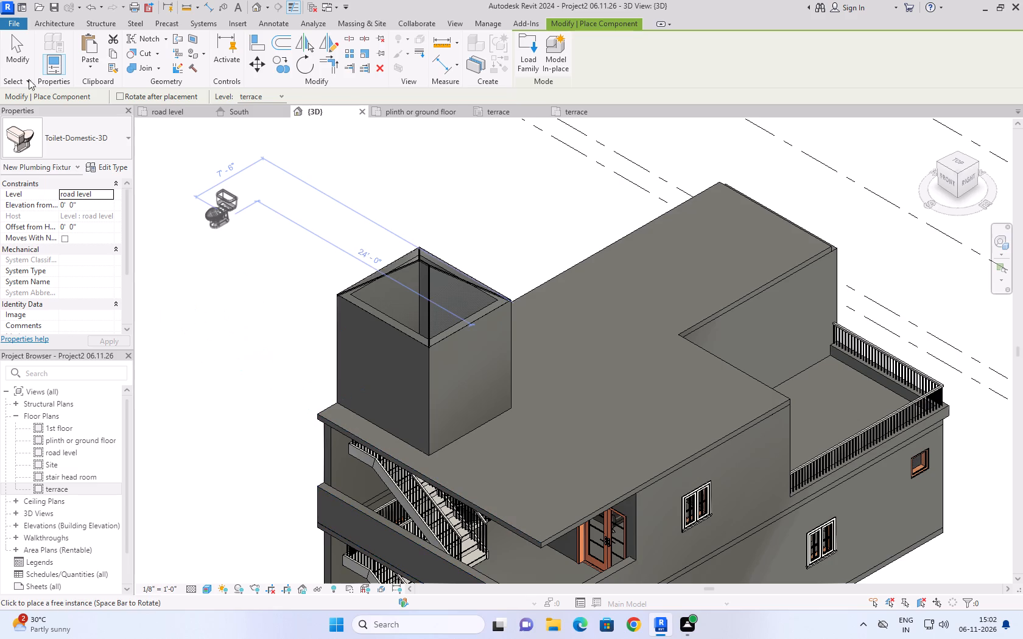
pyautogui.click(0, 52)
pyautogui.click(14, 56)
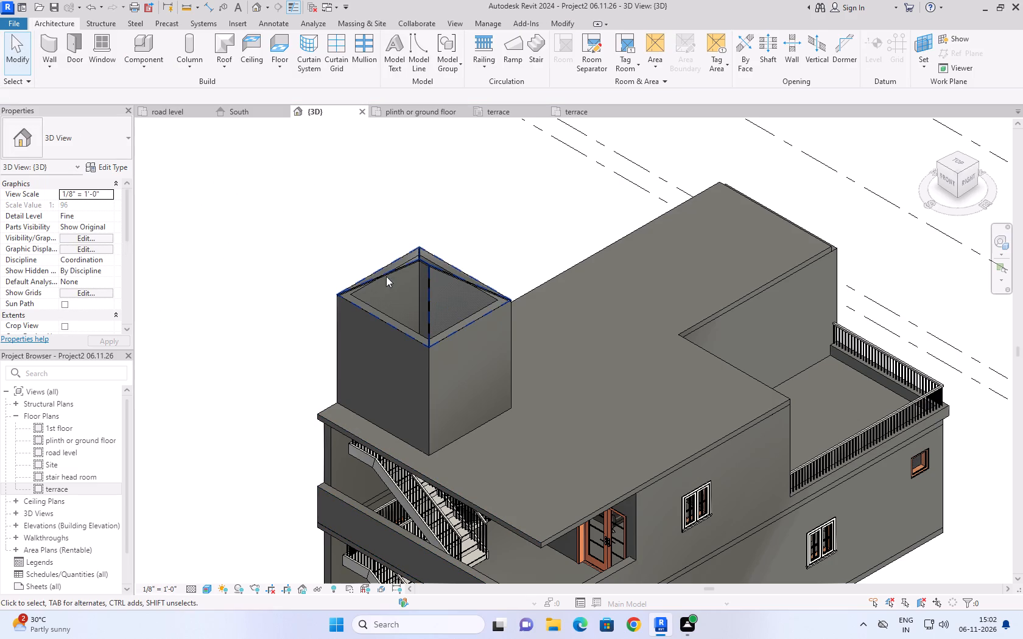
# Change the stair head room roof's type to Basic Roof Generic - 12".
pyautogui.click(408, 265)
pyautogui.click(71, 154)
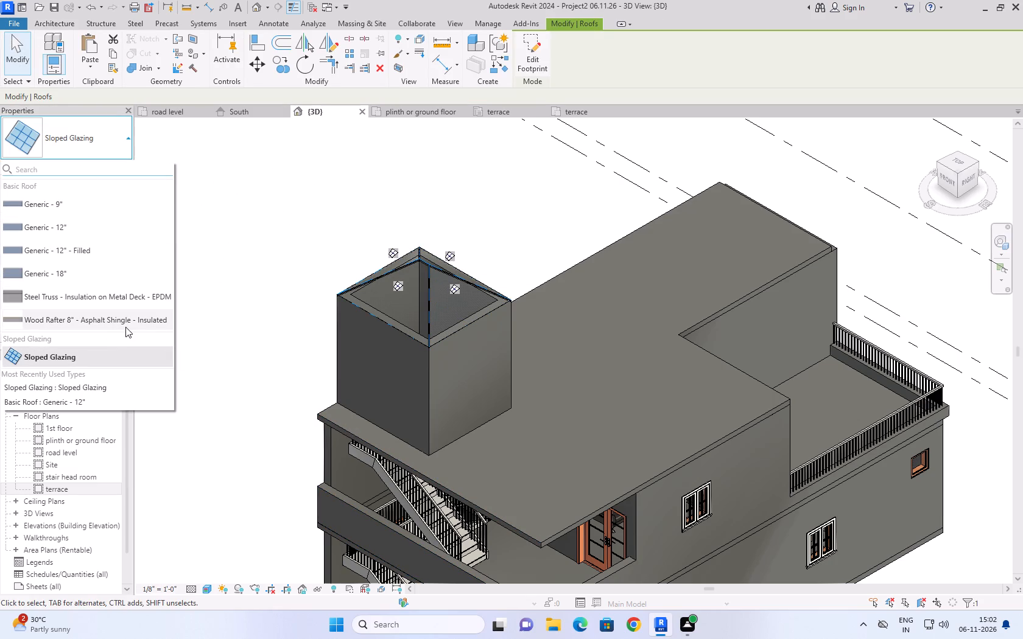
pyautogui.scroll(1, 125, 327)
pyautogui.scroll(-3, 123, 272)
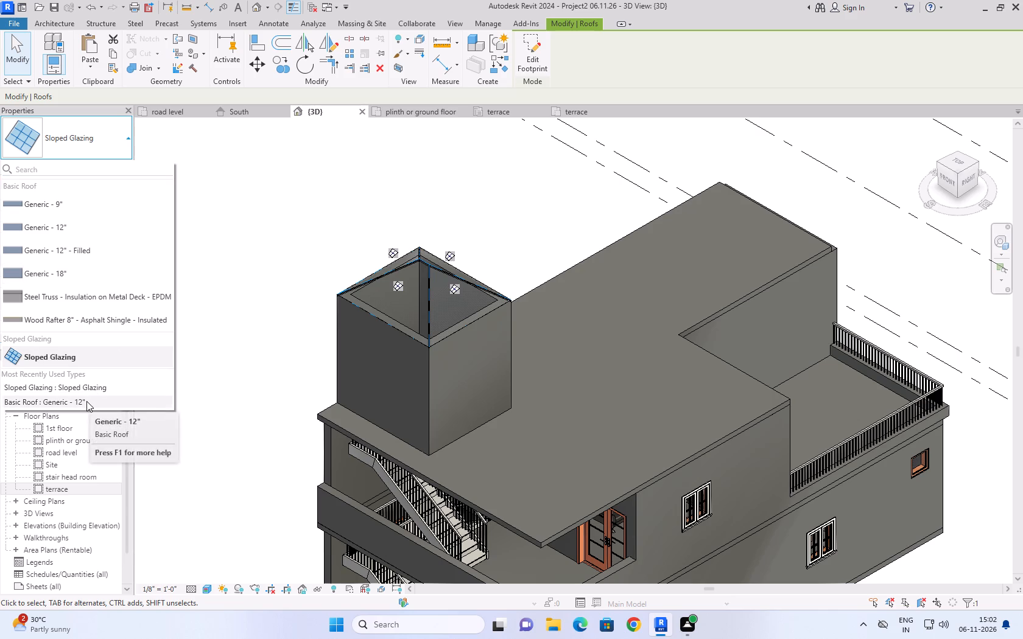
pyautogui.click(86, 401)
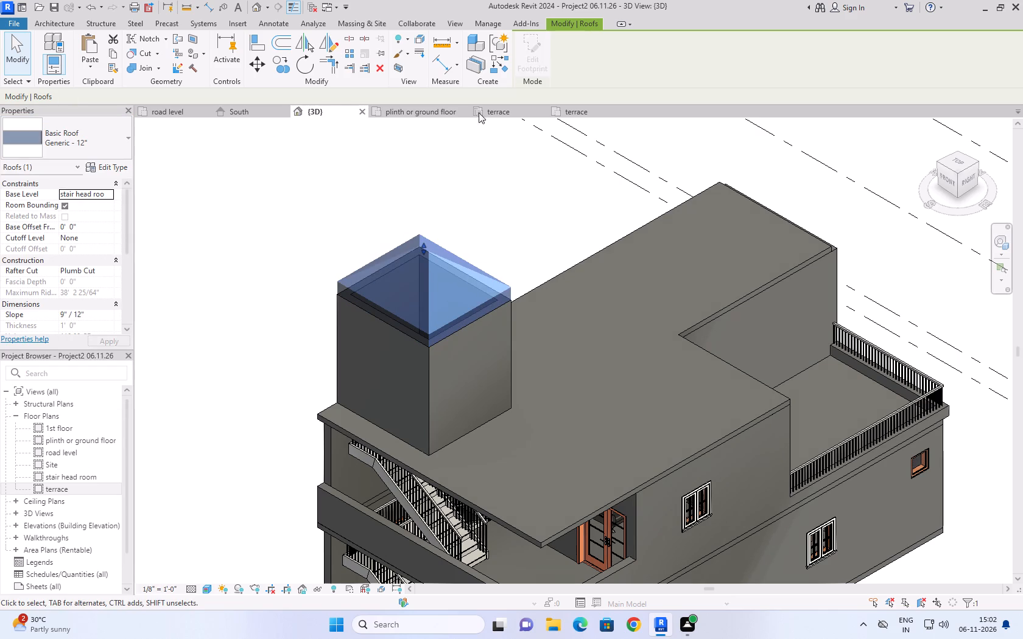
# Edit the stair head room roof's footprint from the top 3D view, setting its north boundary line 2' from the wall's inner face.
pyautogui.click(530, 64)
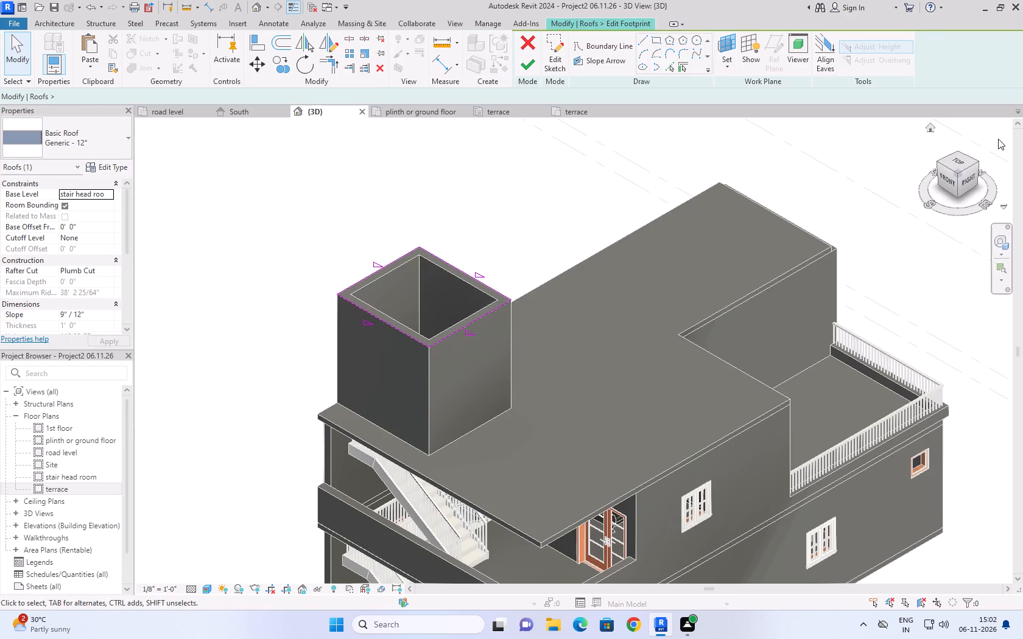
pyautogui.click(953, 162)
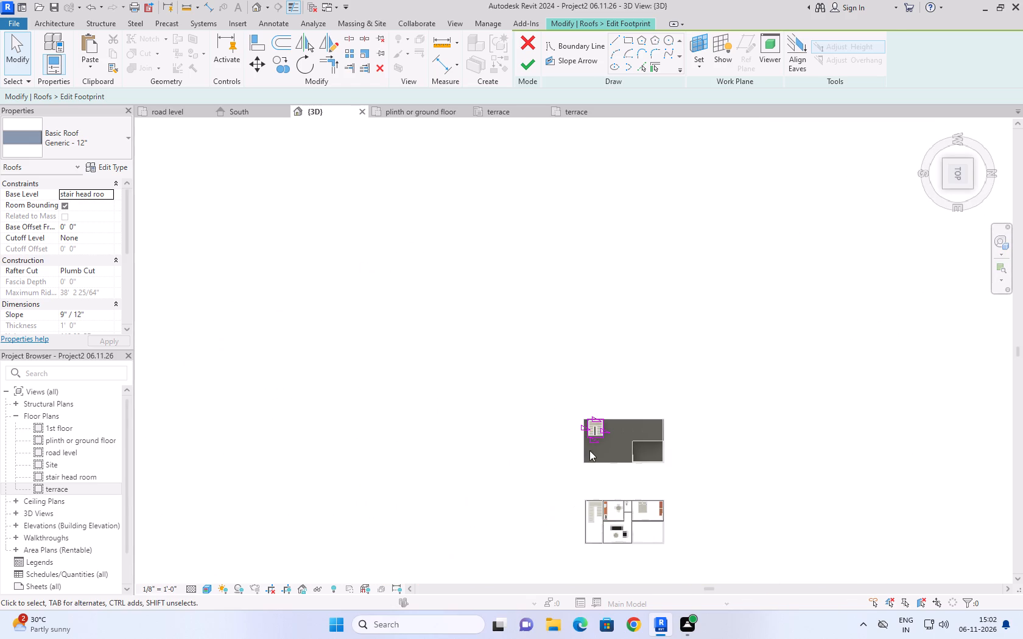
pyautogui.scroll(9, 669, 469)
pyautogui.scroll(4, 626, 444)
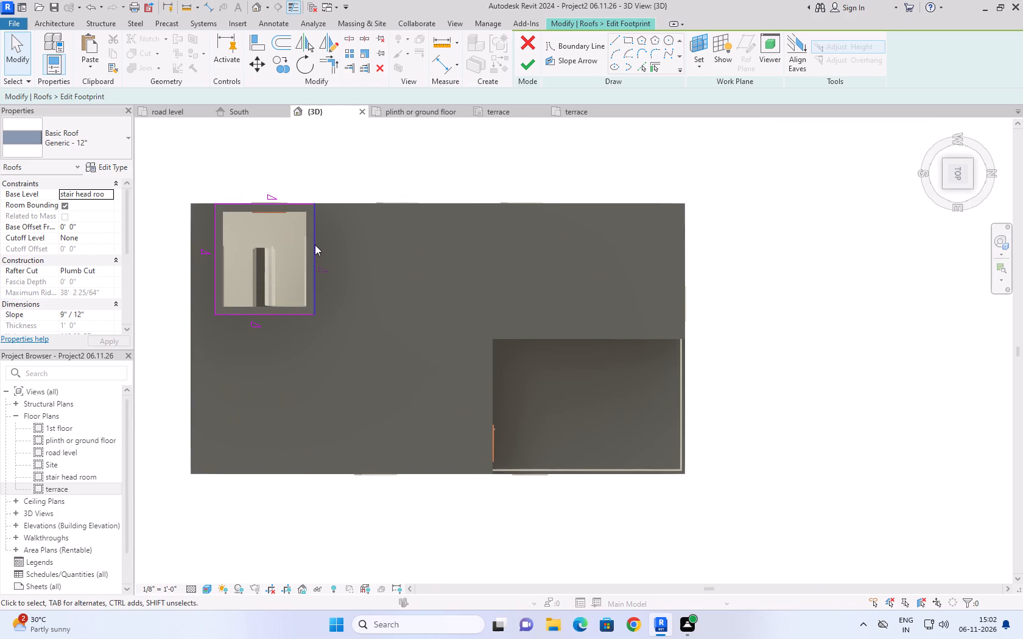
pyautogui.click(315, 245)
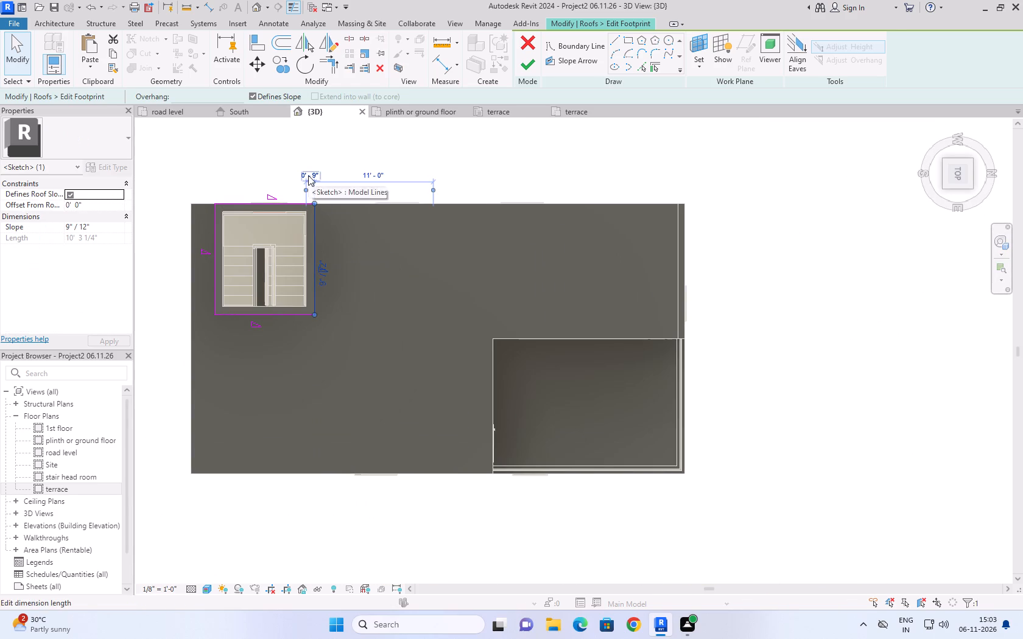
pyautogui.click(308, 175)
pyautogui.write("2'")
pyautogui.click(571, 164)
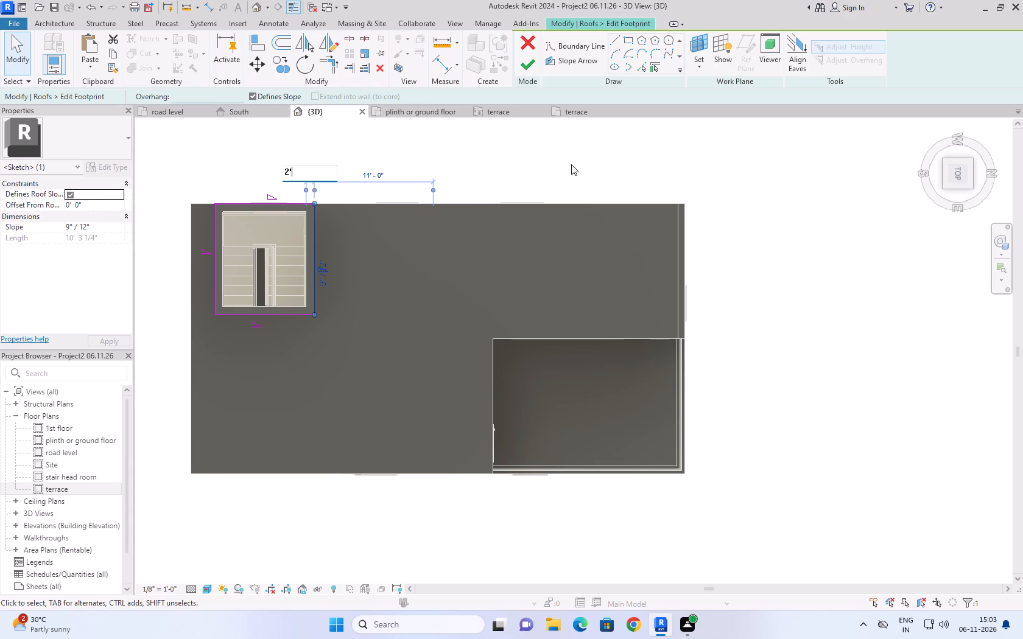
# Set the roof footprint's west boundary line 2' from the wall's centreline, moving the dimension's witness line from the inner face.
pyautogui.click(269, 201)
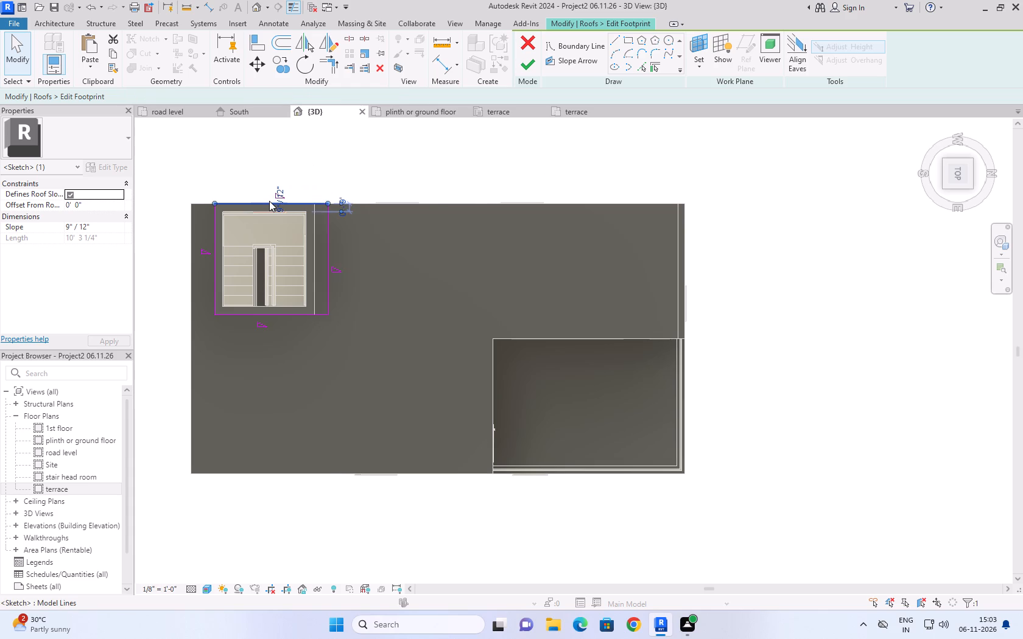
pyautogui.click(343, 211)
pyautogui.click(343, 206)
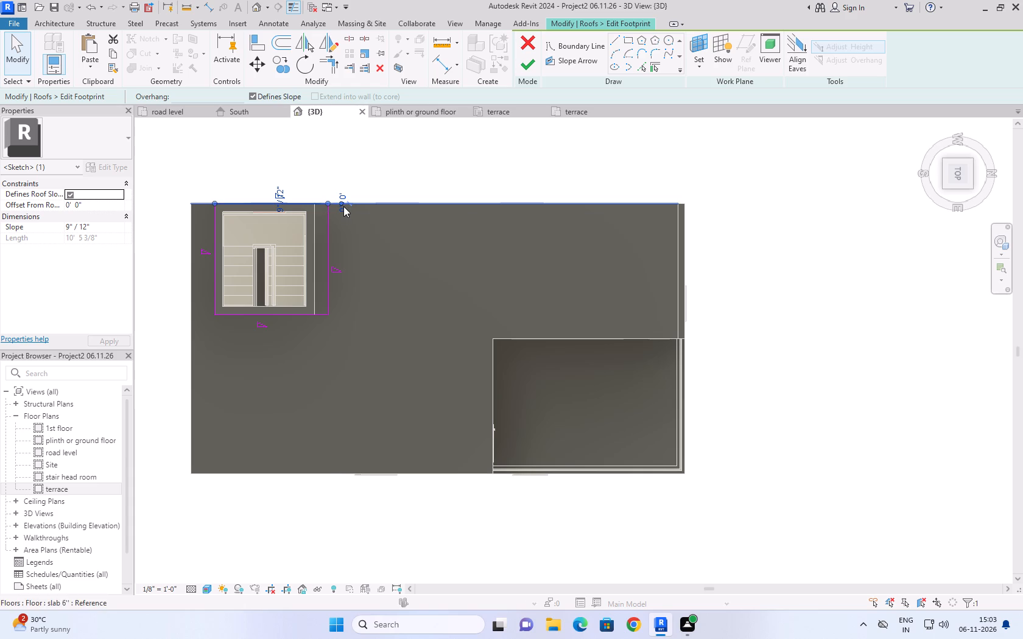
pyautogui.click(345, 199)
pyautogui.scroll(2, 343, 201)
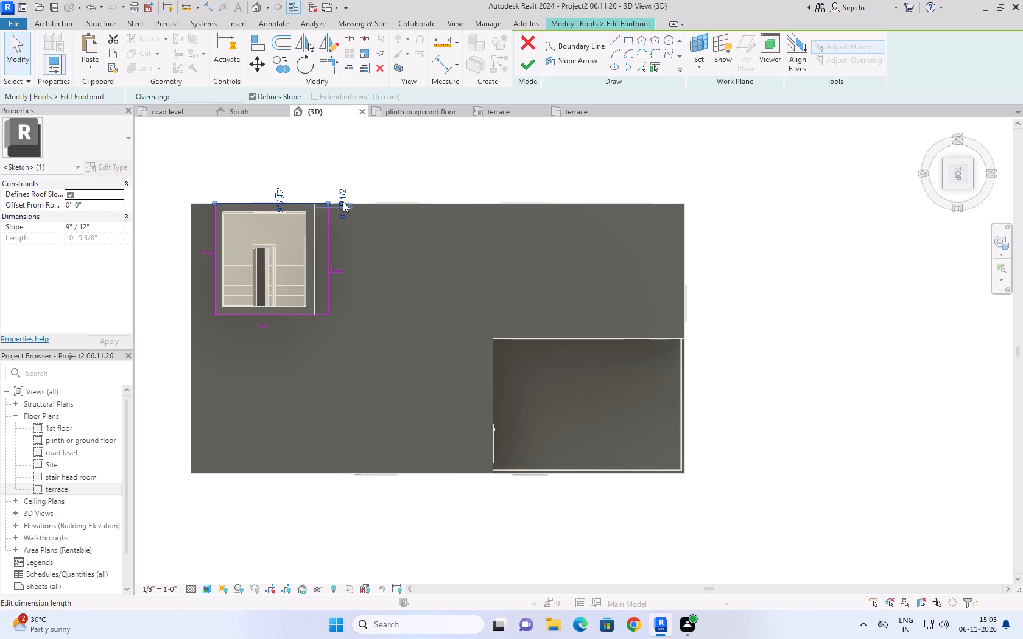
pyautogui.scroll(2, 343, 201)
pyautogui.click(346, 195)
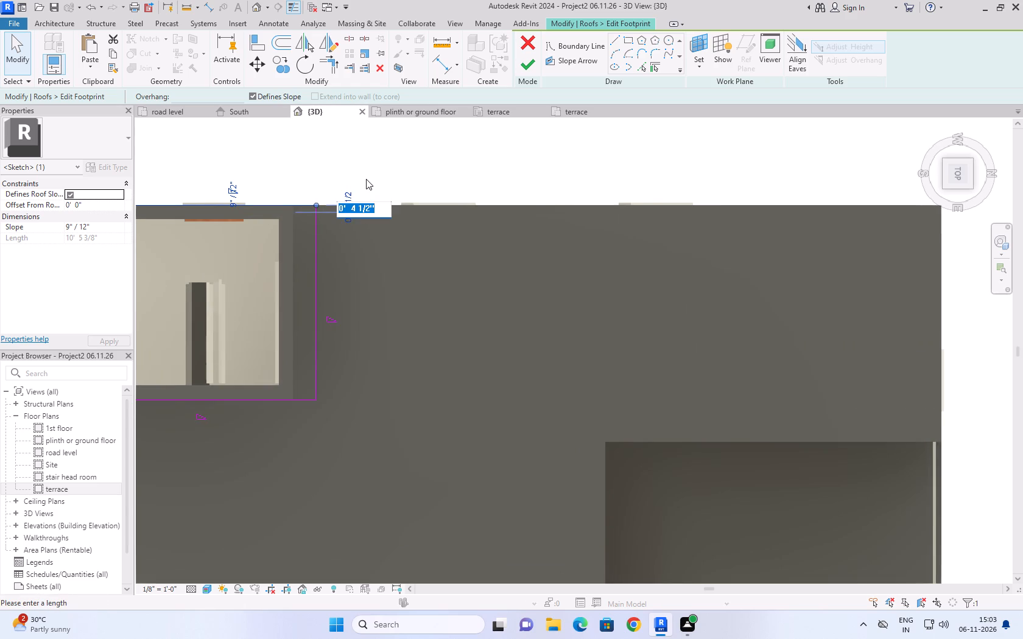
pyautogui.write("2'")
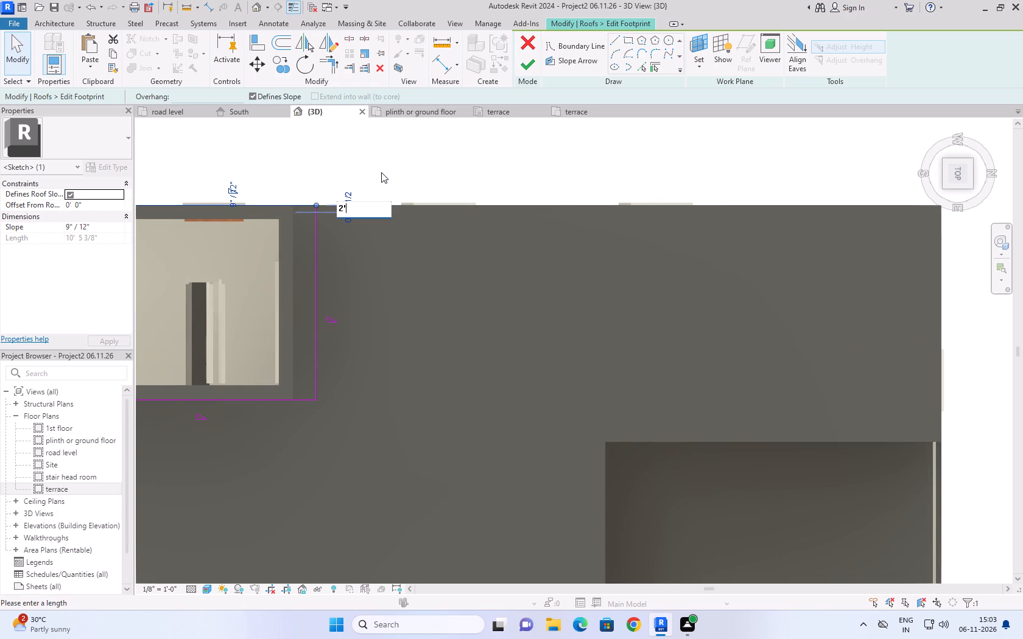
pyautogui.click(381, 172)
# Set the roof footprint's east boundary line 2' from the wall's inner face.
pyautogui.scroll(-8, 465, 231)
pyautogui.scroll(3, 393, 293)
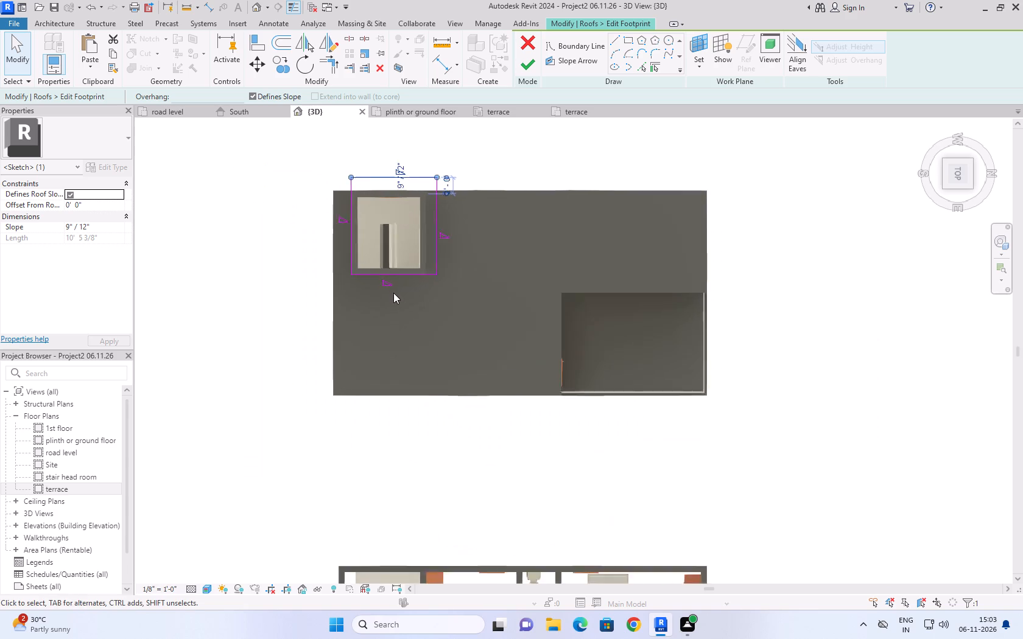
pyautogui.scroll(2, 393, 293)
pyautogui.click(381, 267)
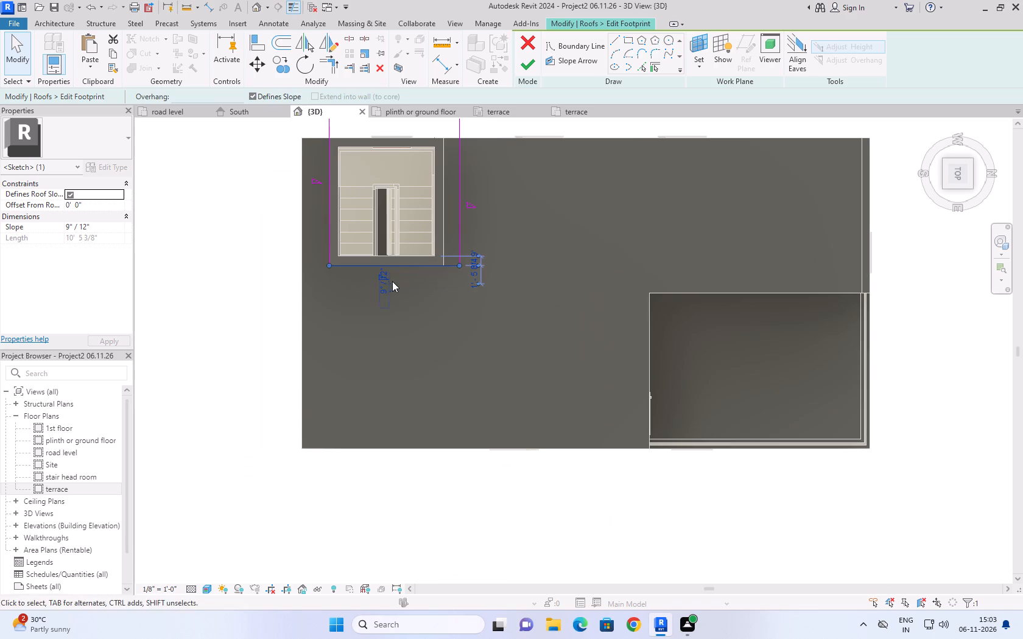
pyautogui.click(474, 270)
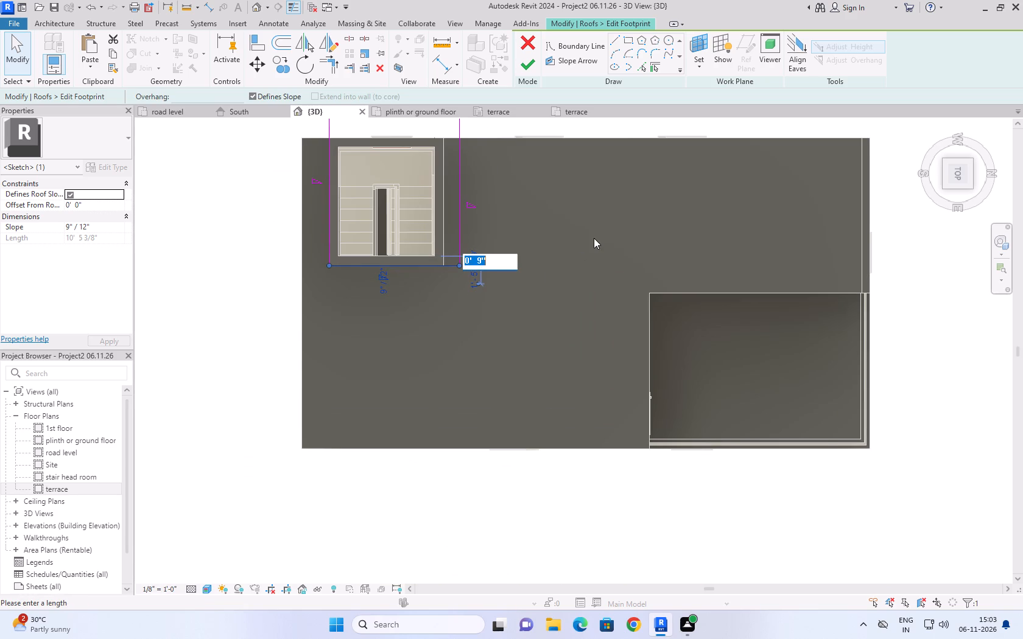
pyautogui.write("2'")
pyautogui.click(251, 283)
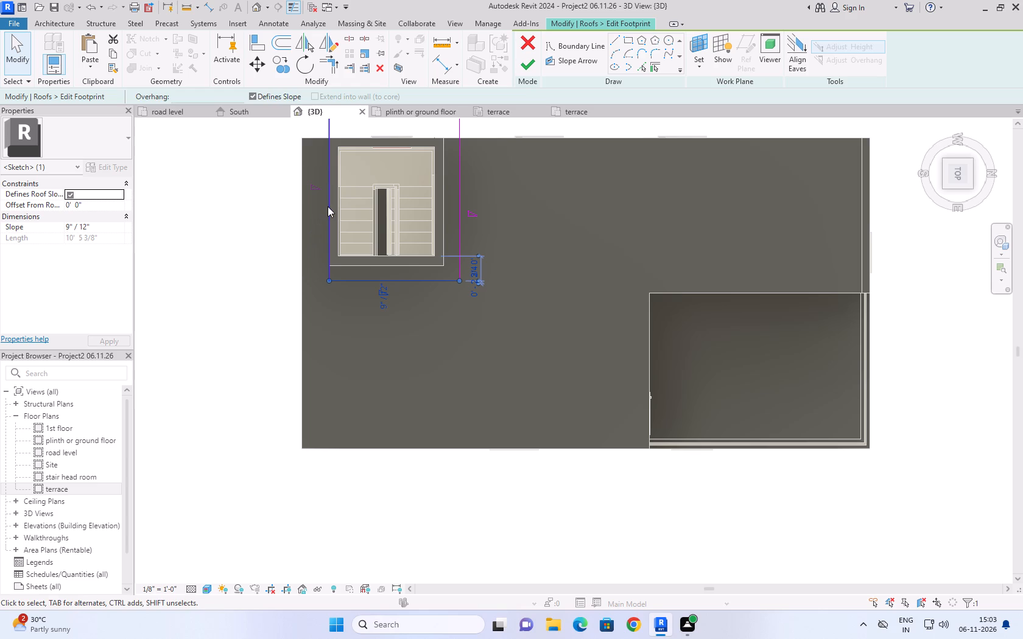
# Set the roof footprint's south boundary line 2' from the wall's inner face and finish the footprint edit.
pyautogui.click(328, 206)
pyautogui.scroll(-4, 331, 361)
pyautogui.scroll(10, 326, 355)
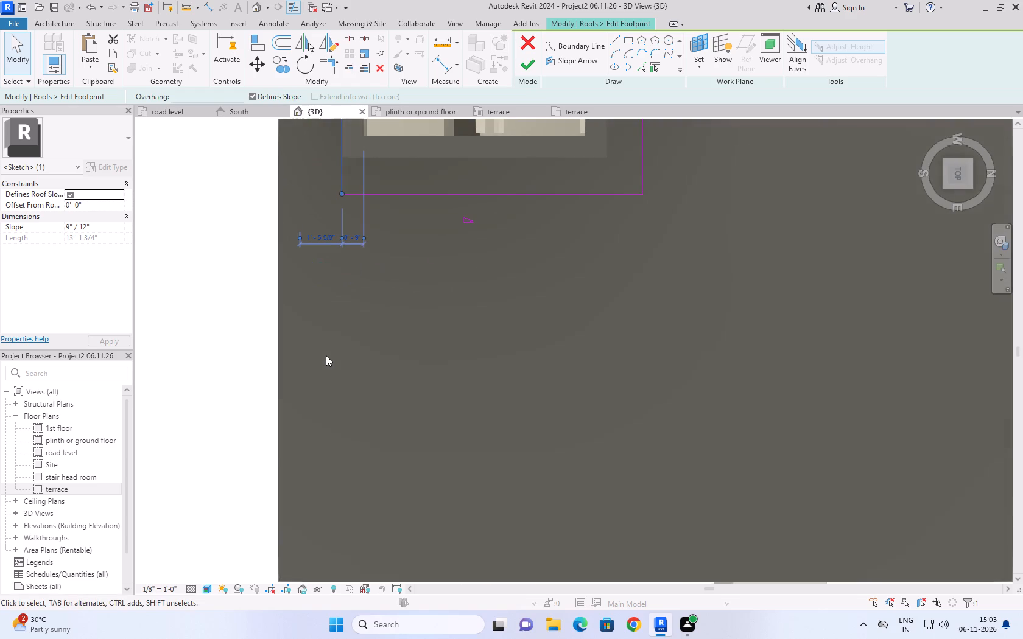
pyautogui.click(351, 236)
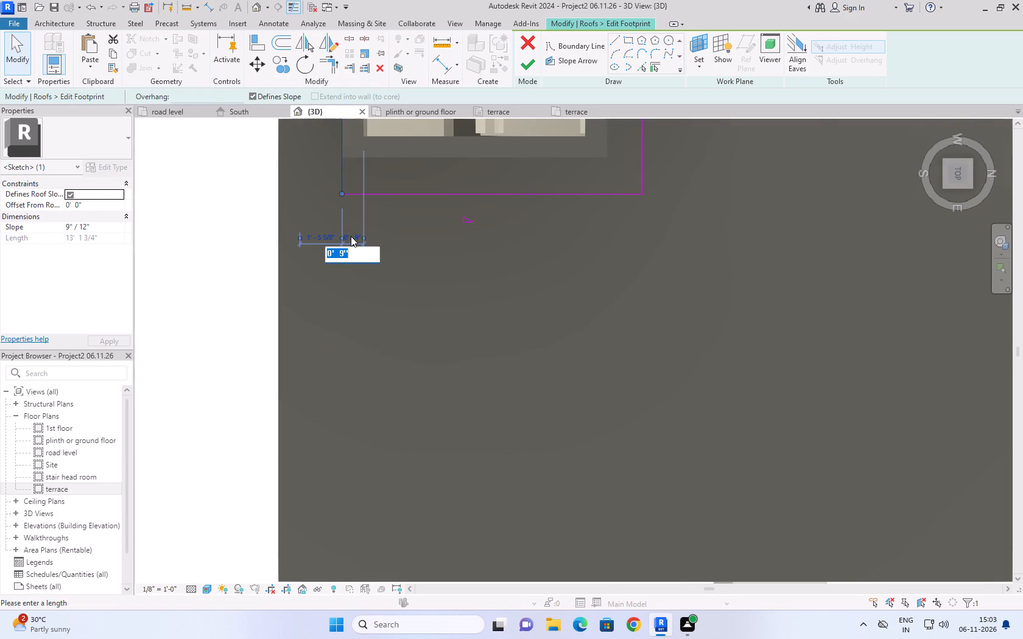
pyautogui.write("2'")
pyautogui.click(250, 388)
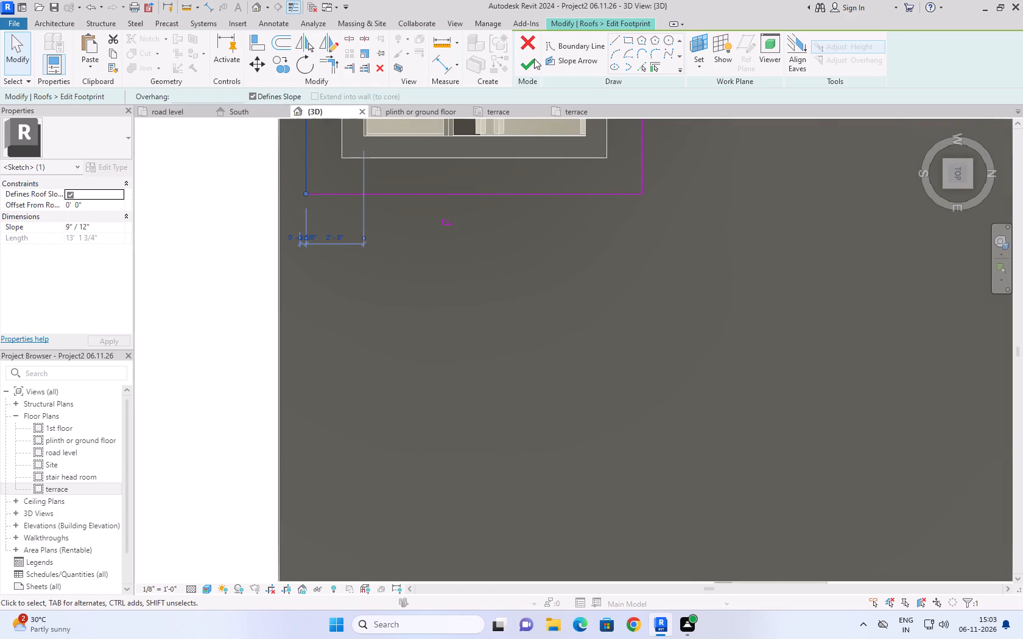
pyautogui.click(526, 67)
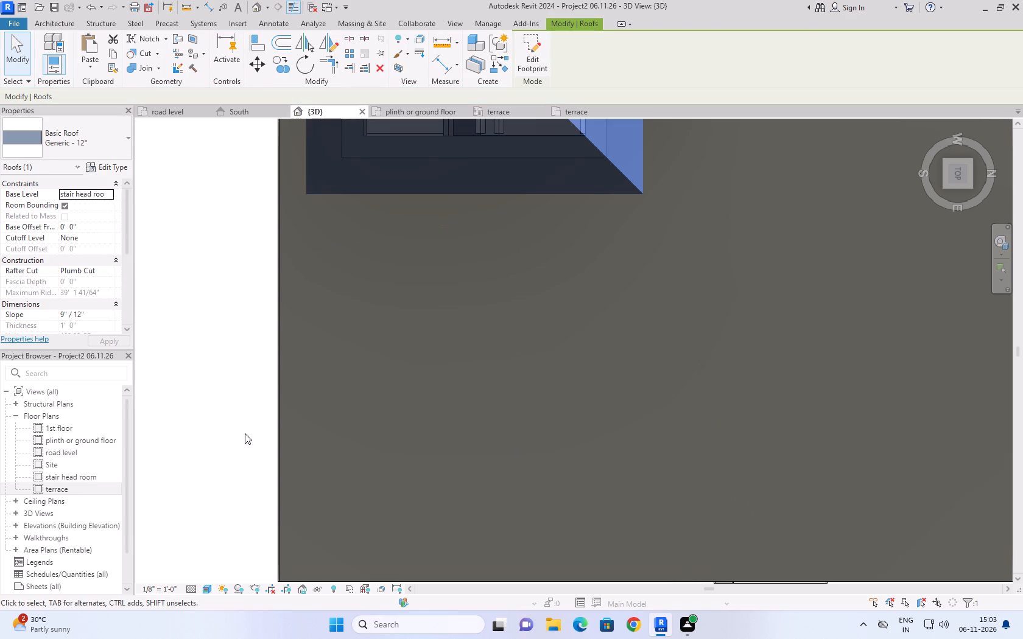
# Examine the stair head room roof in the default 3D view, and look over the plinth or ground floor plan.
pyautogui.click(933, 125)
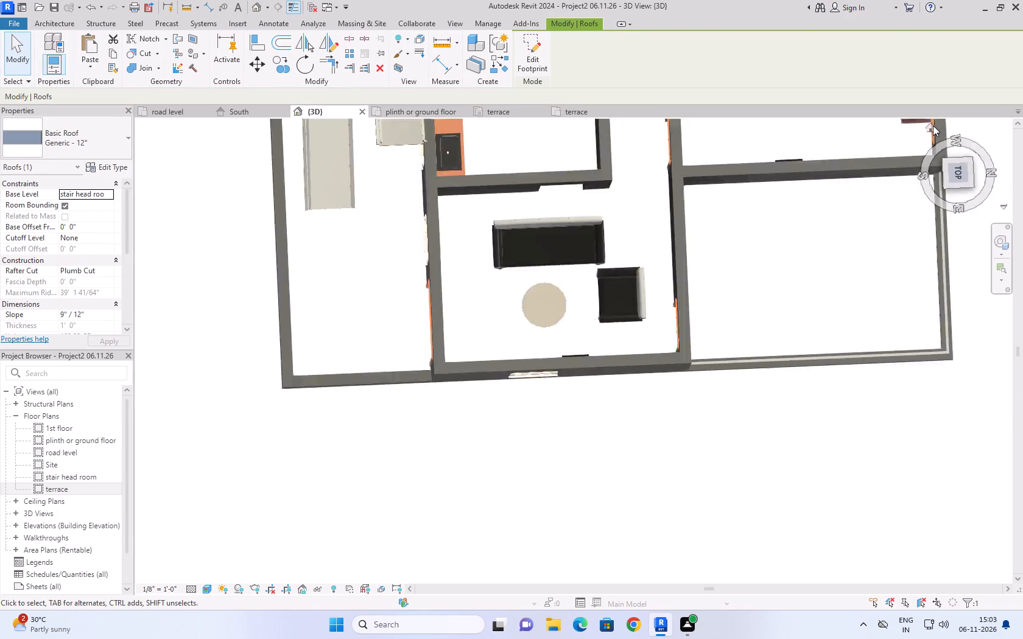
pyautogui.scroll(2, 707, 360)
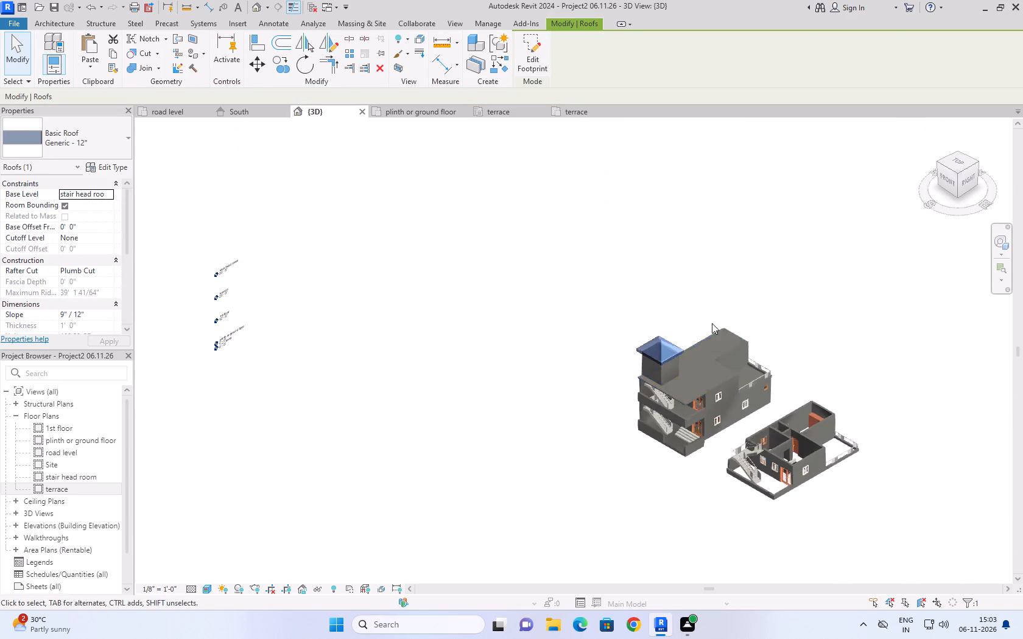
pyautogui.scroll(4, 712, 323)
pyautogui.click(806, 256)
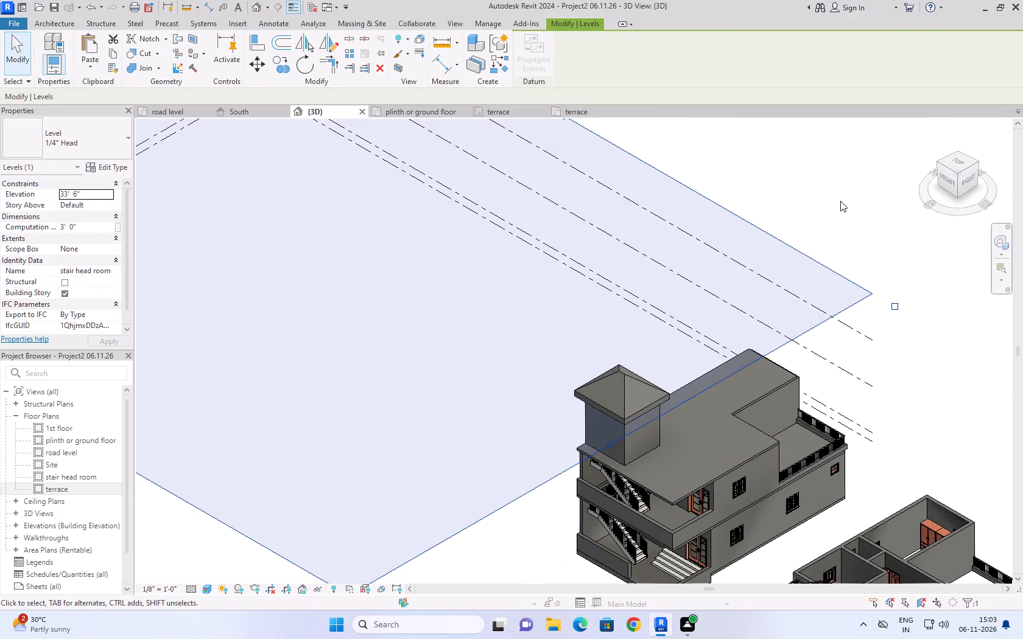
pyautogui.click(840, 199)
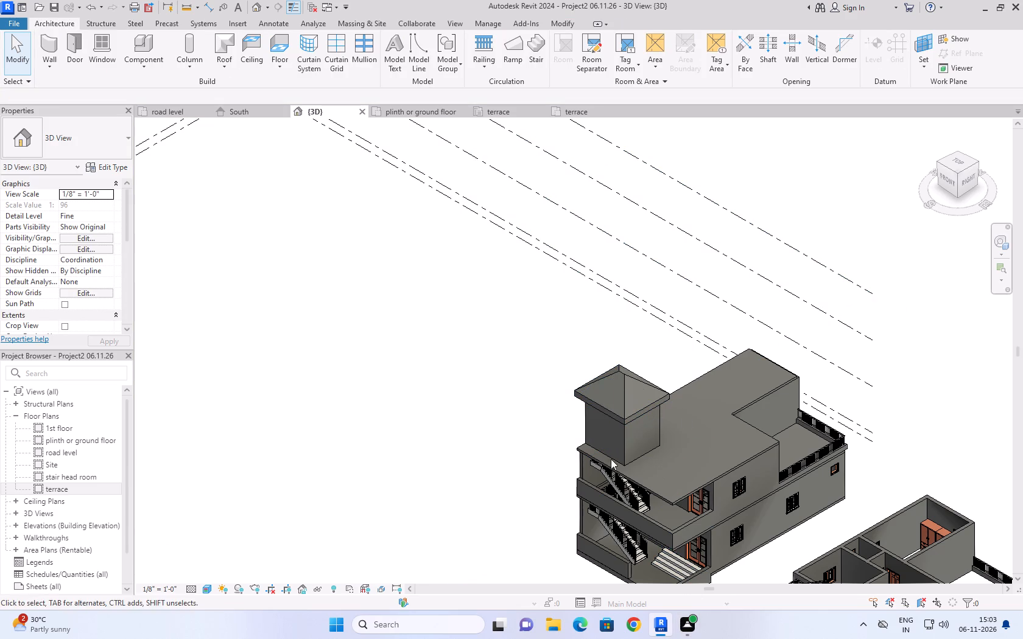
pyautogui.click(408, 290)
pyautogui.click(405, 113)
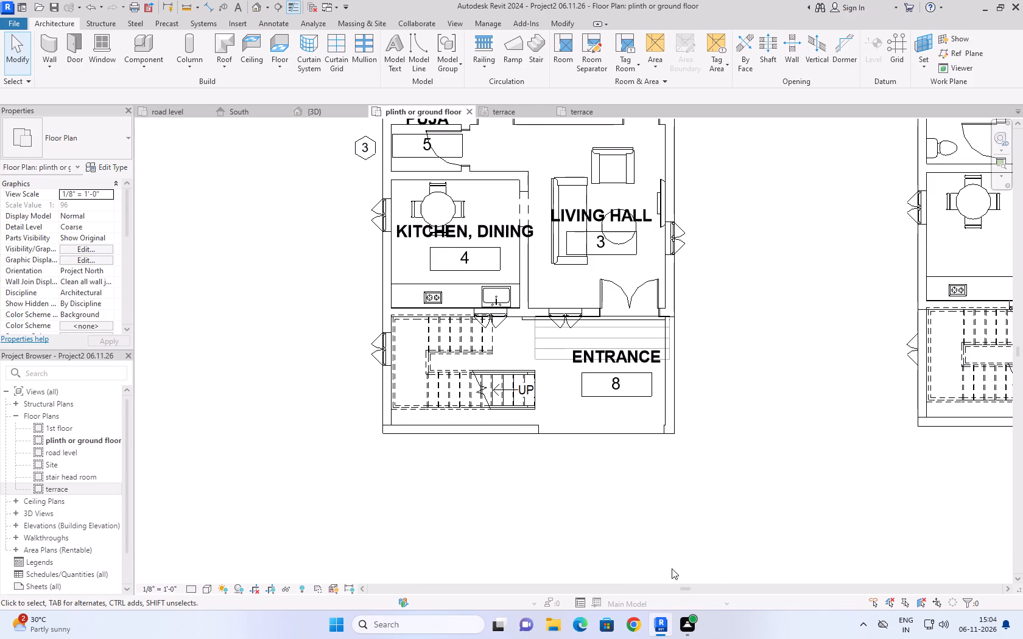
pyautogui.click(519, 556)
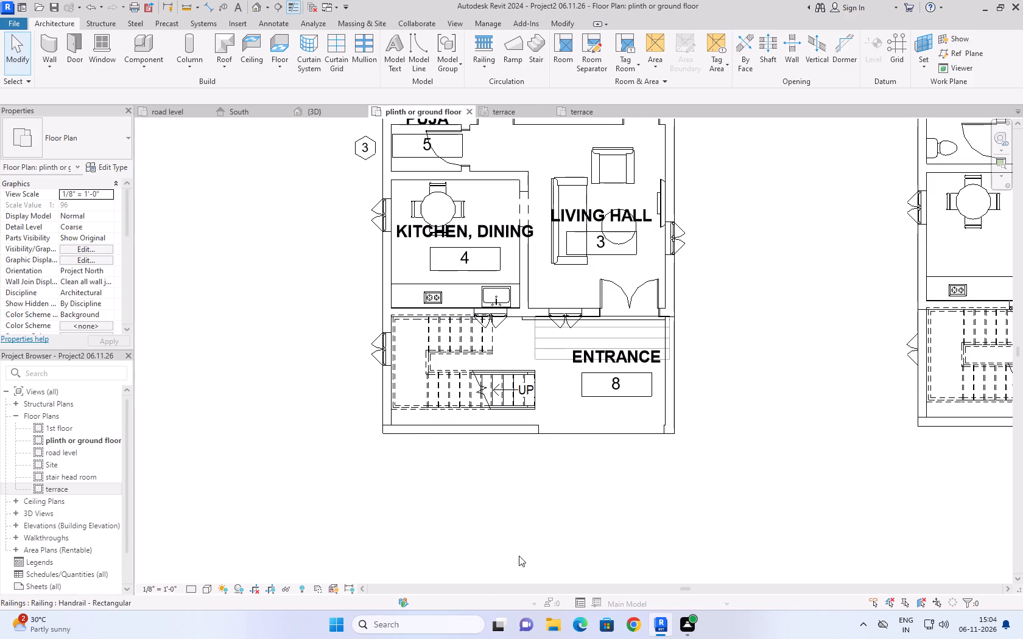
pyautogui.scroll(-4, 563, 536)
pyautogui.click(665, 291)
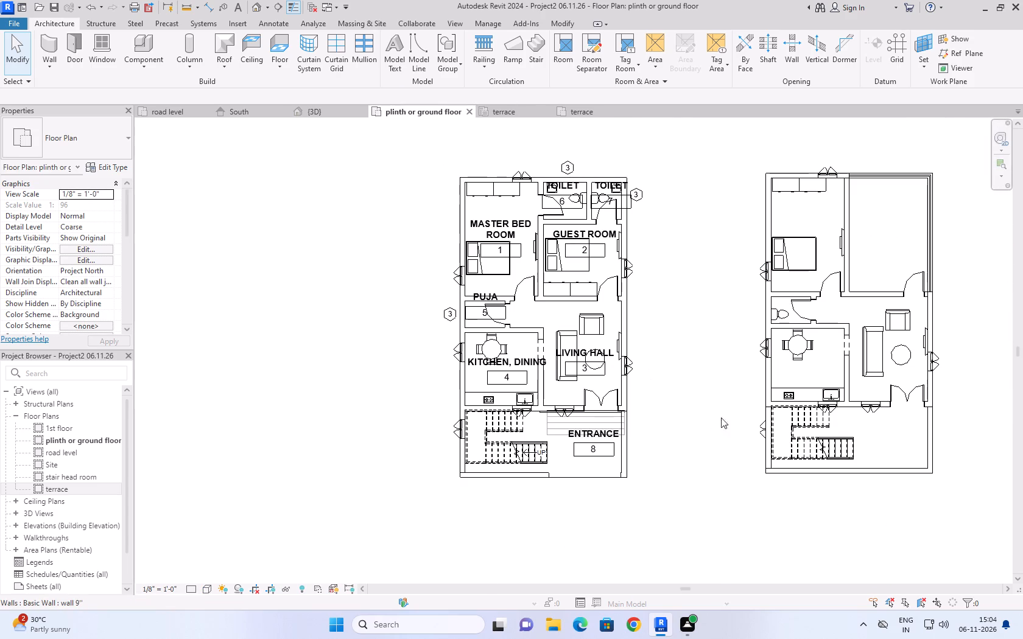
# In the terrace structural plan, edit the 6" slab's boundary, moving its north edge out to the north wall's outer face.
pyautogui.click(511, 110)
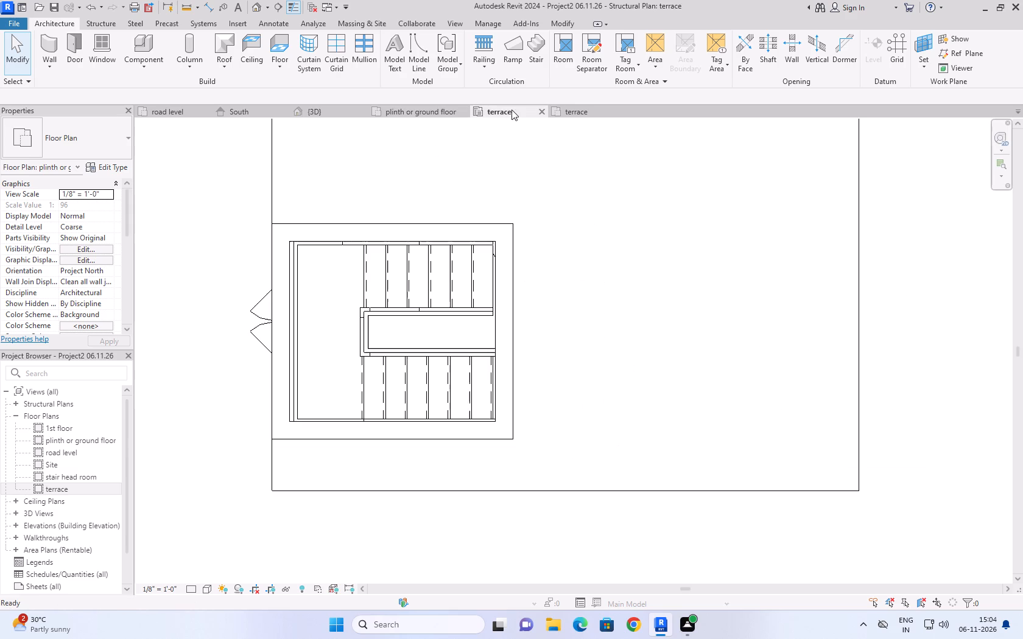
pyautogui.scroll(-7, 587, 369)
pyautogui.moveTo(667, 258); pyautogui.dragTo(570, 332, button='middle')
pyautogui.scroll(-1, 574, 326)
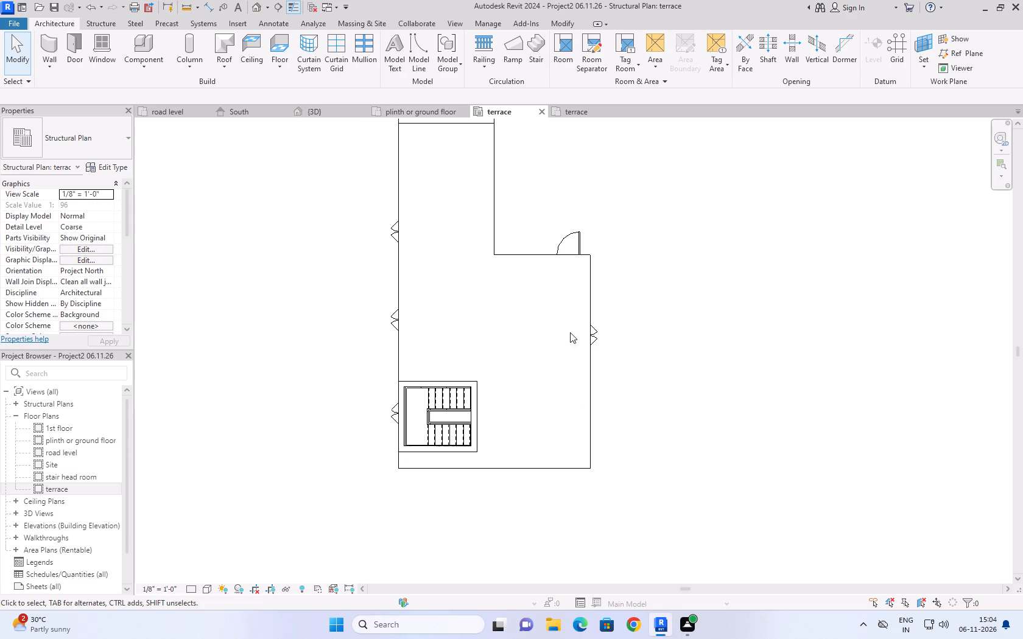
pyautogui.moveTo(557, 186); pyautogui.dragTo(555, 209, button='middle')
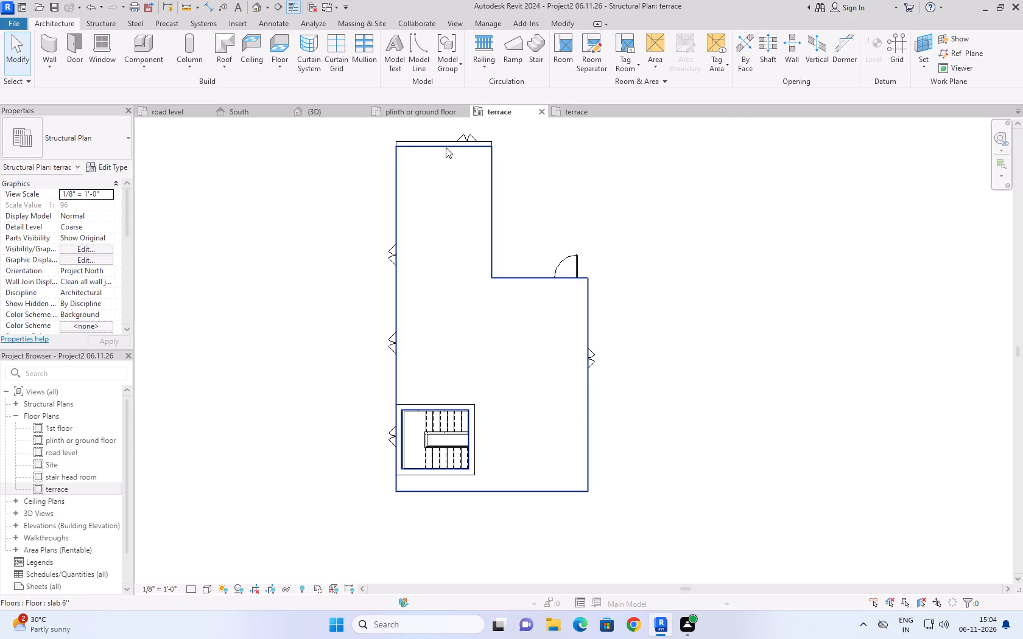
pyautogui.click(443, 145)
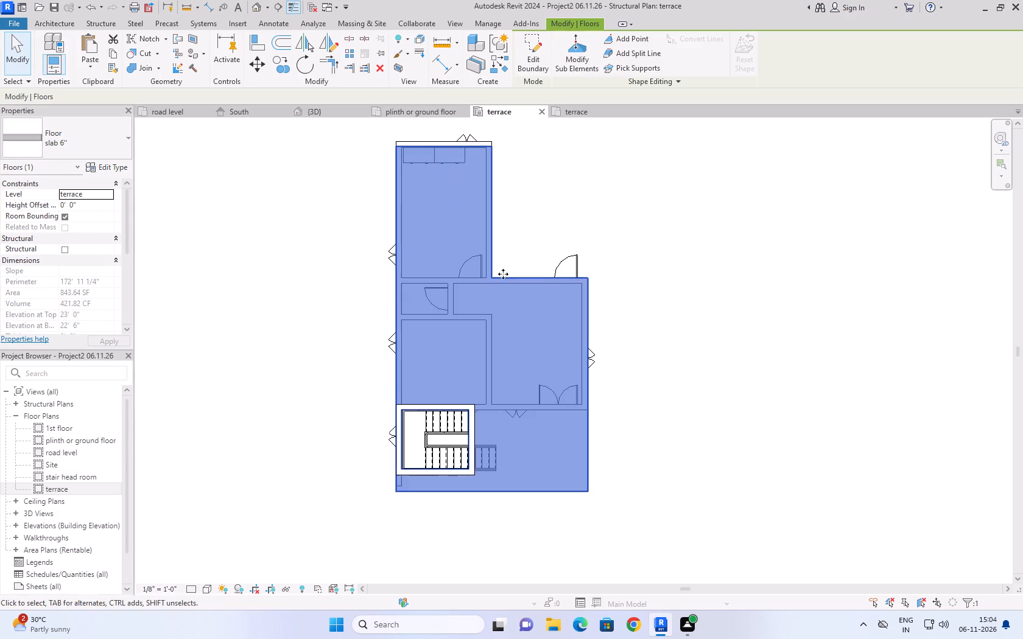
pyautogui.click(555, 185)
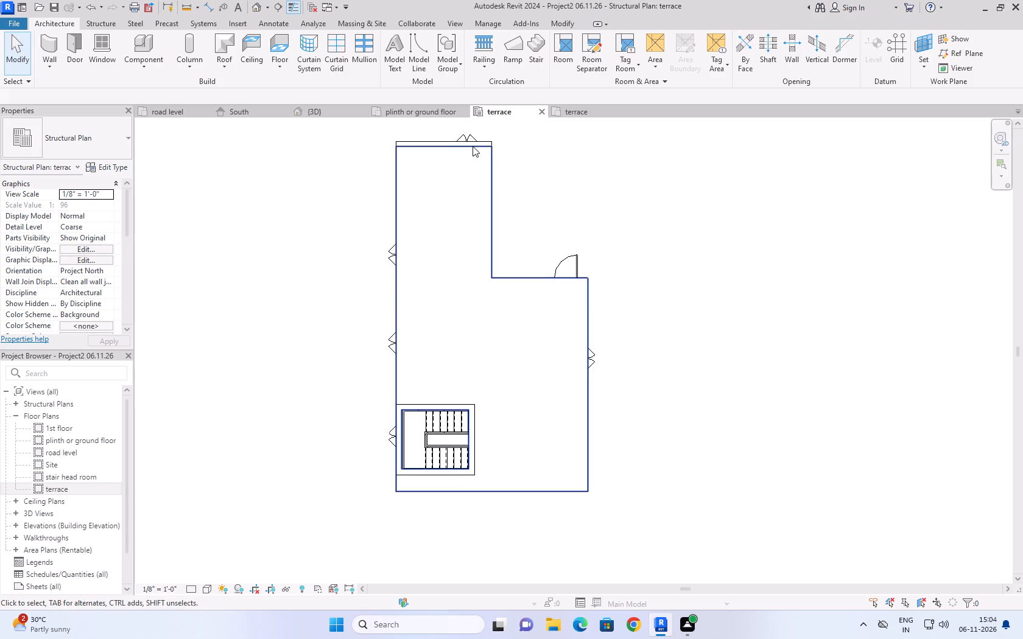
pyautogui.click(473, 146)
pyautogui.click(547, 54)
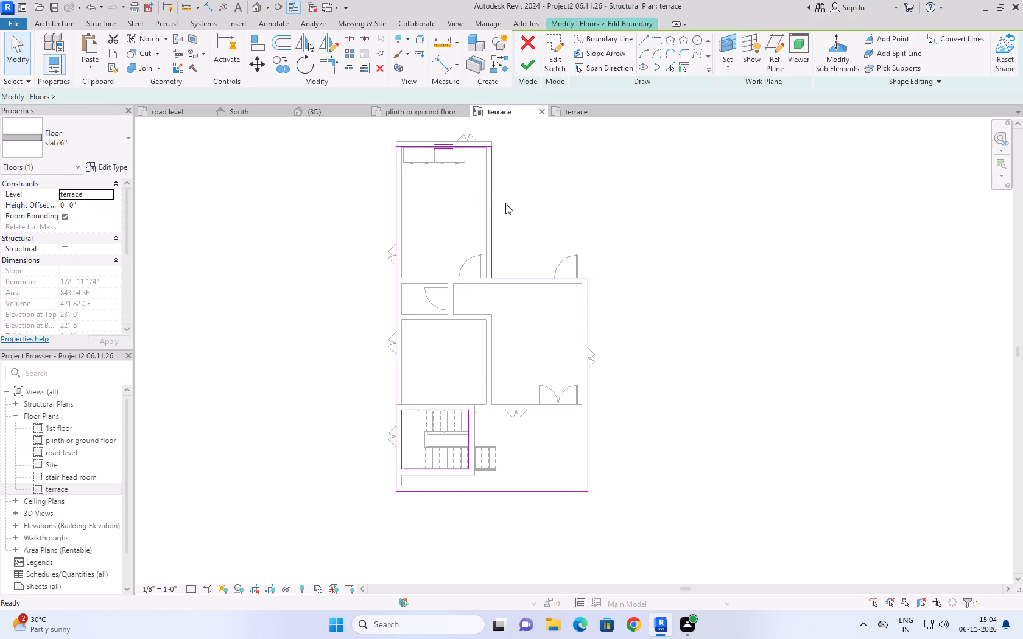
pyautogui.click(444, 146)
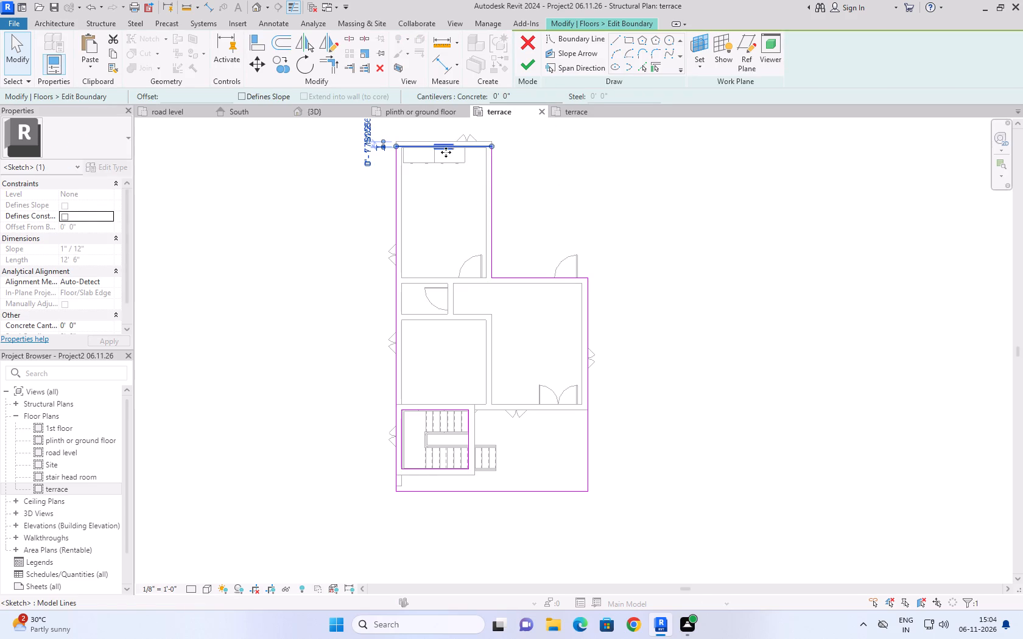
pyautogui.press('Up')
pyautogui.press('Up')
pyautogui.press('Up')
pyautogui.press('Up')
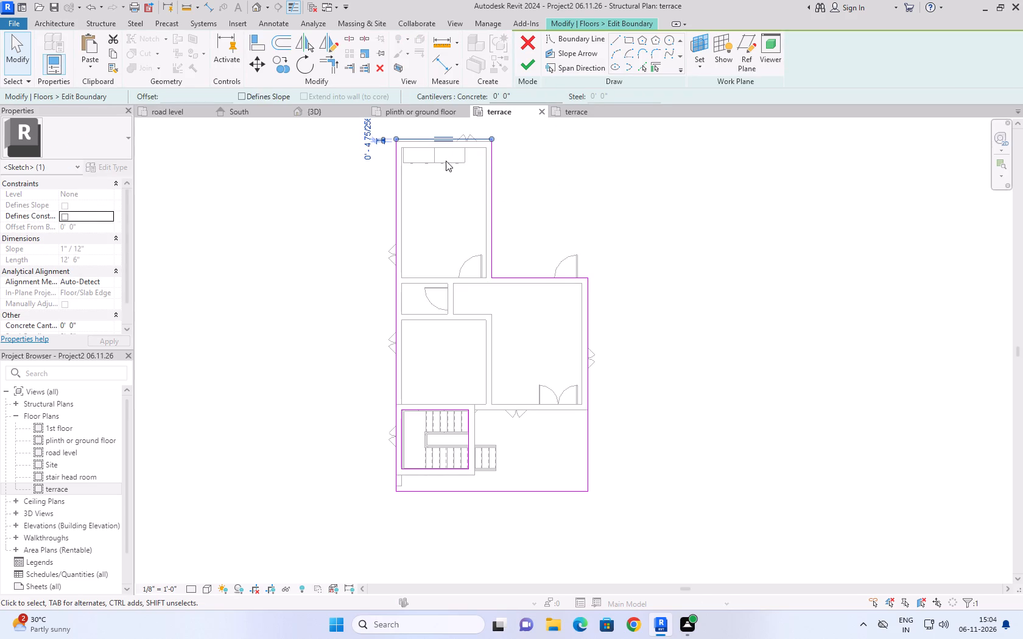
pyautogui.press('Down')
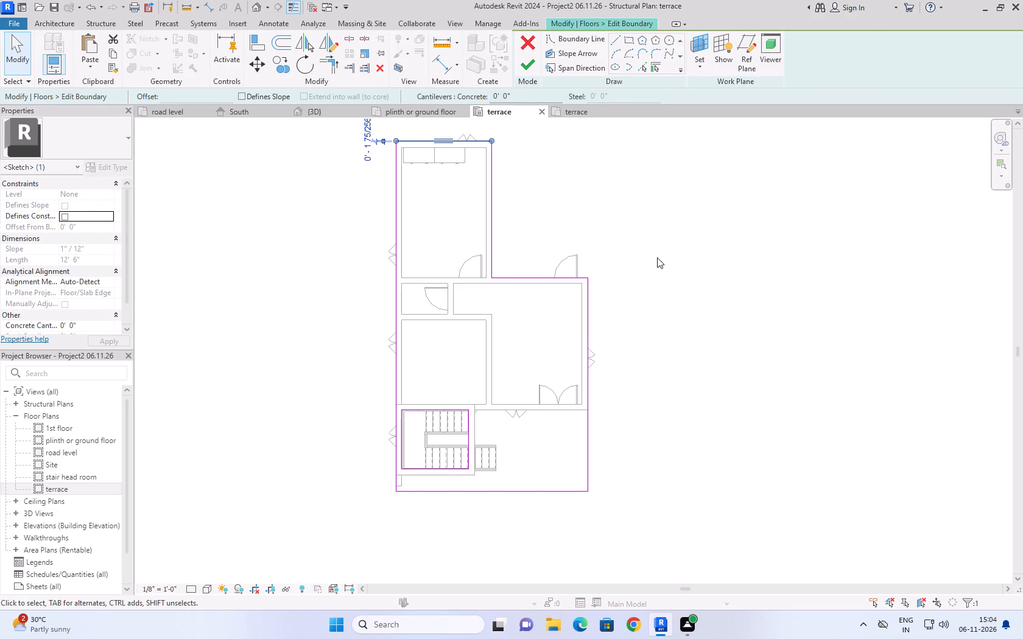
pyautogui.click(658, 259)
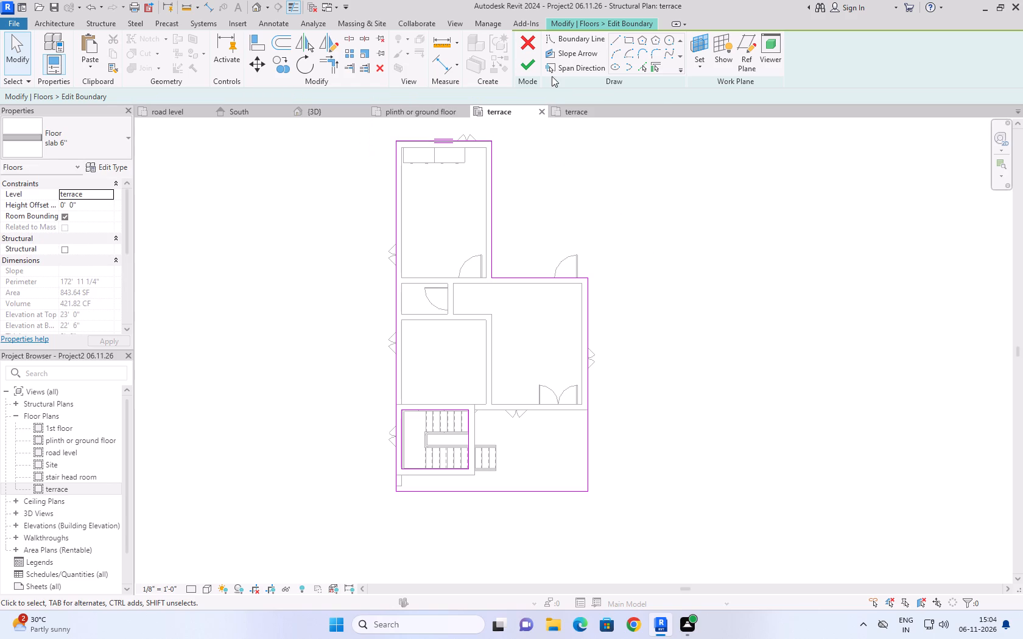
# Finish the terrace slab's boundary edit and attach the walls that reach its level to the slab's bottom.
pyautogui.click(536, 66)
pyautogui.click(563, 316)
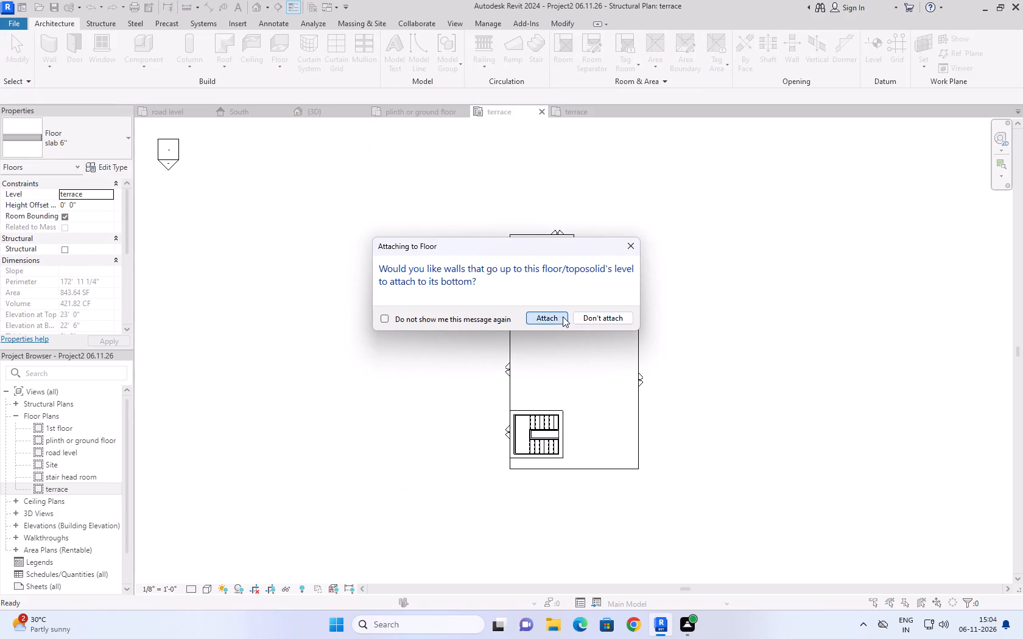
pyautogui.click(753, 270)
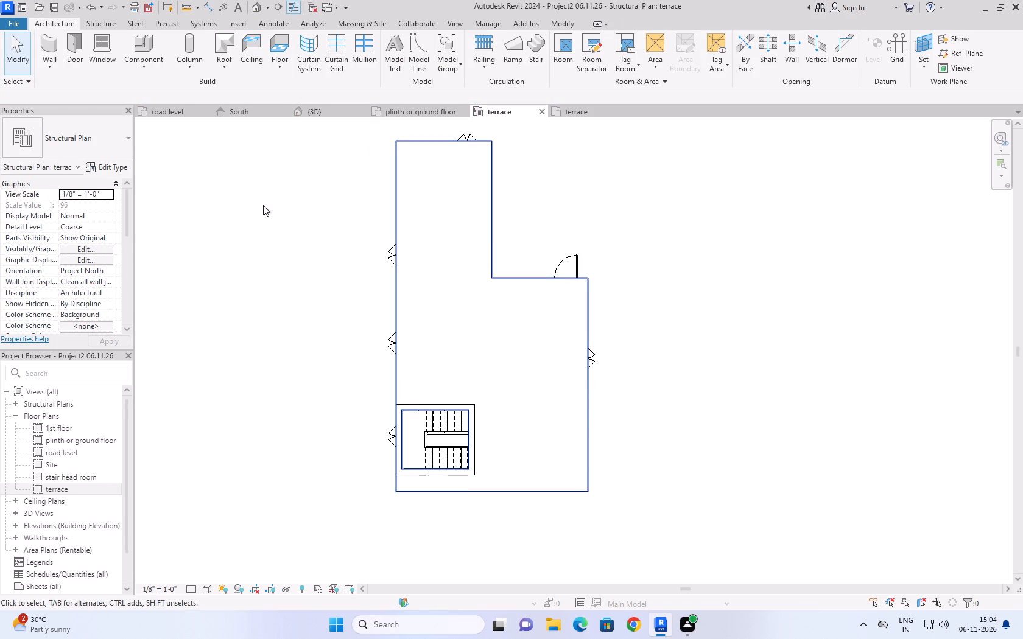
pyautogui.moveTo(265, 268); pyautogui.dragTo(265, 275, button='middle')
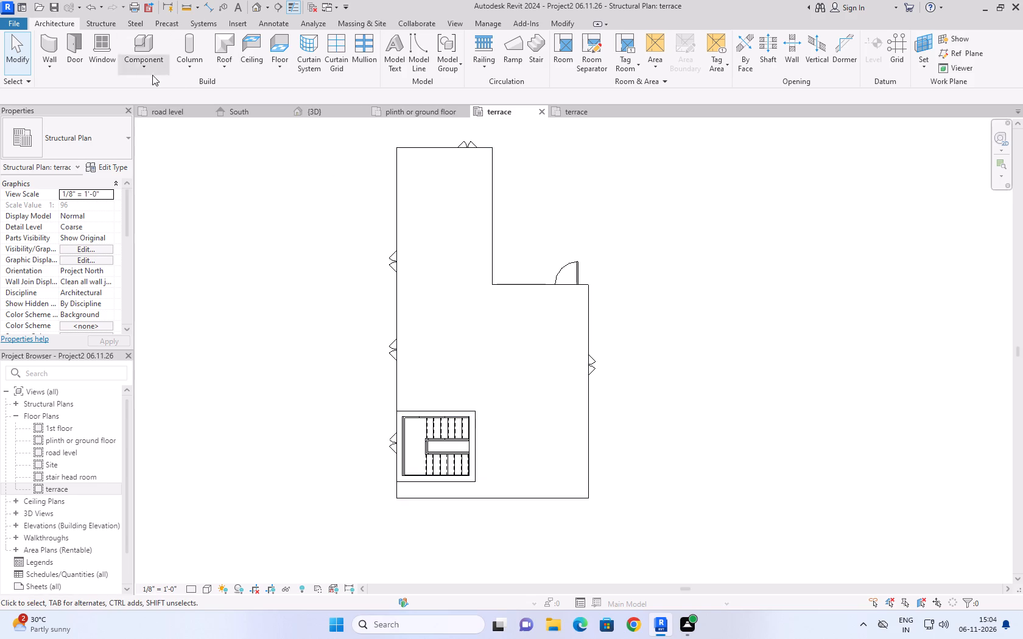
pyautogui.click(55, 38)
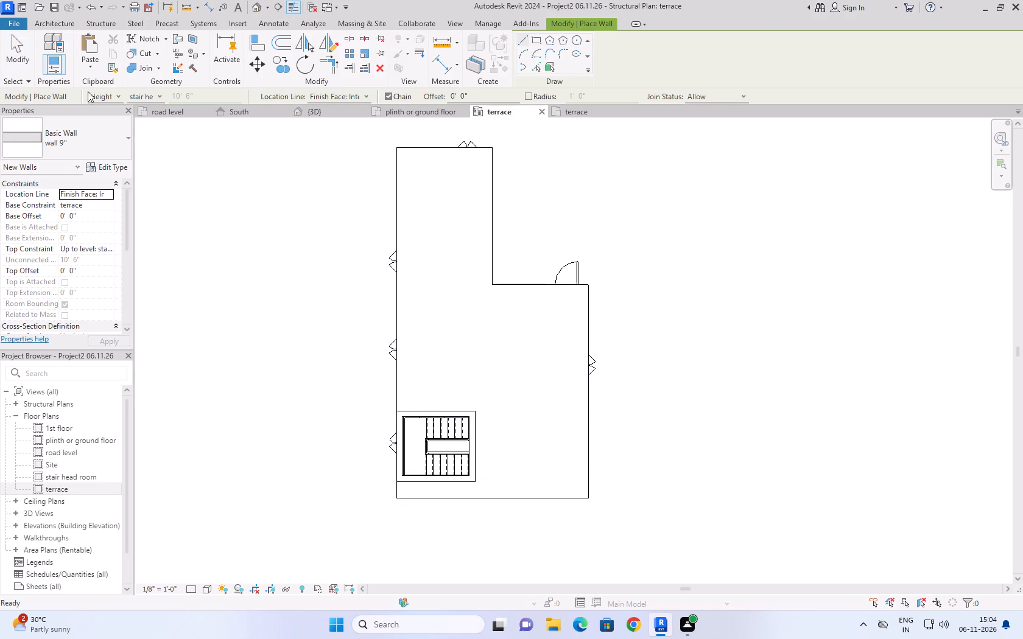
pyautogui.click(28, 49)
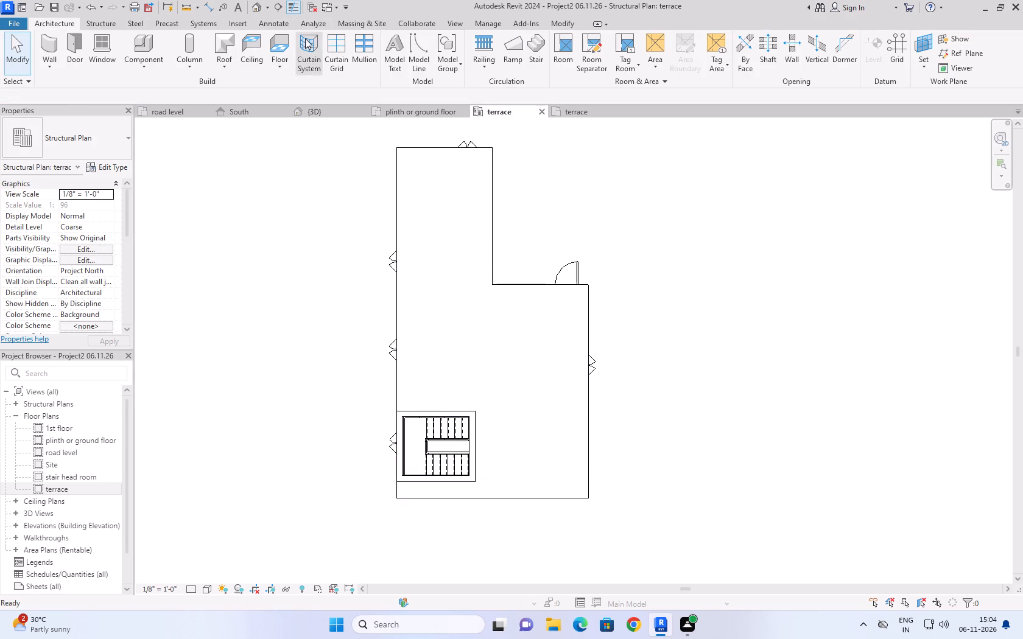
# Start a Handrail - Rectangular railing on the terrace and sketch its path along the narrow wing's north edge and east edge, the latter about 18'-1" long.
pyautogui.click(485, 38)
pyautogui.scroll(3, 405, 156)
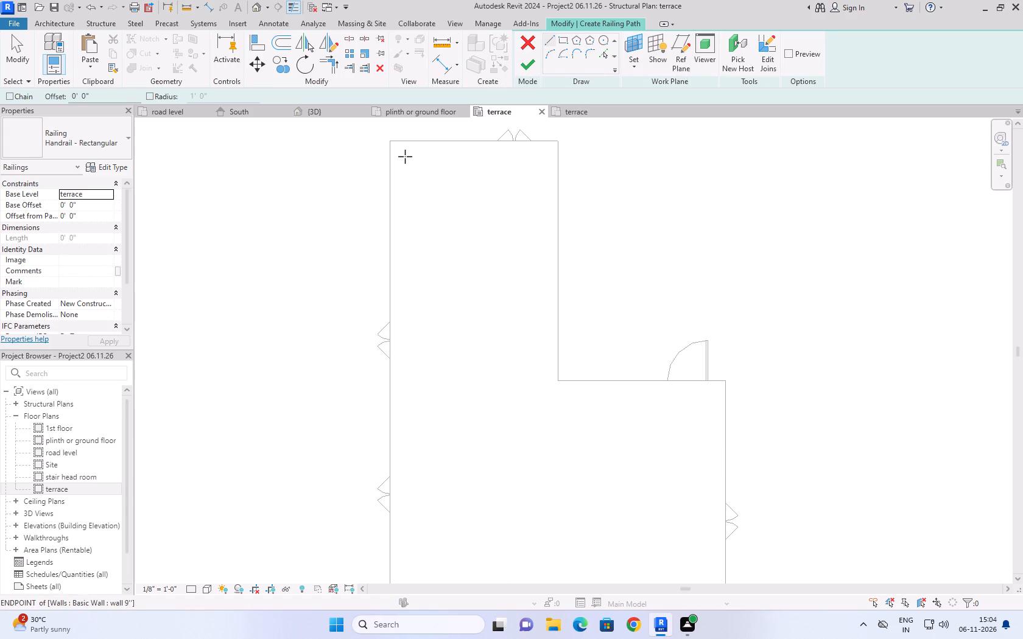
pyautogui.scroll(5, 405, 156)
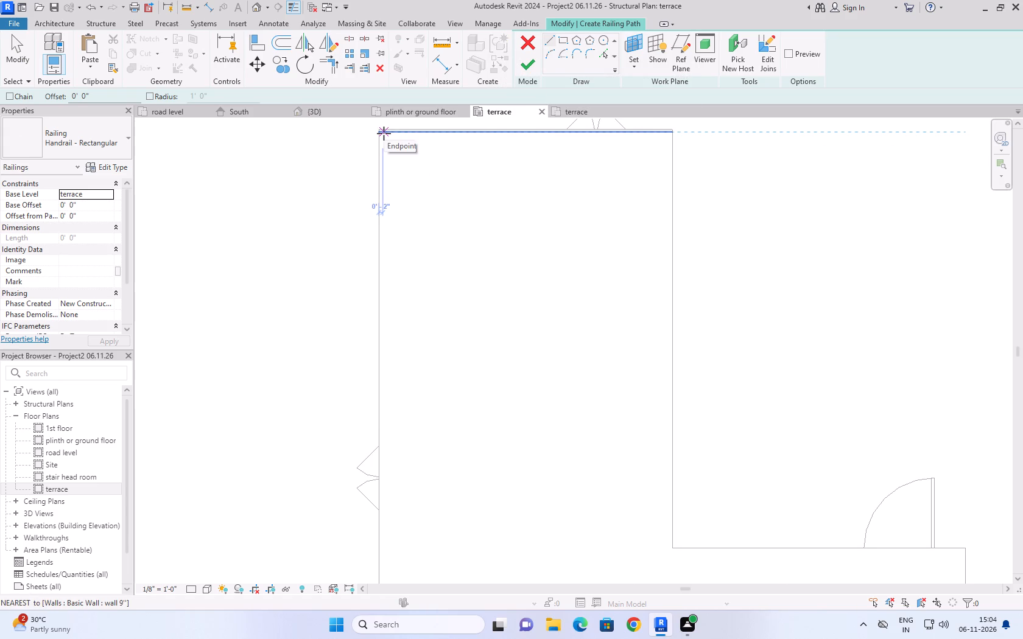
pyautogui.click(384, 134)
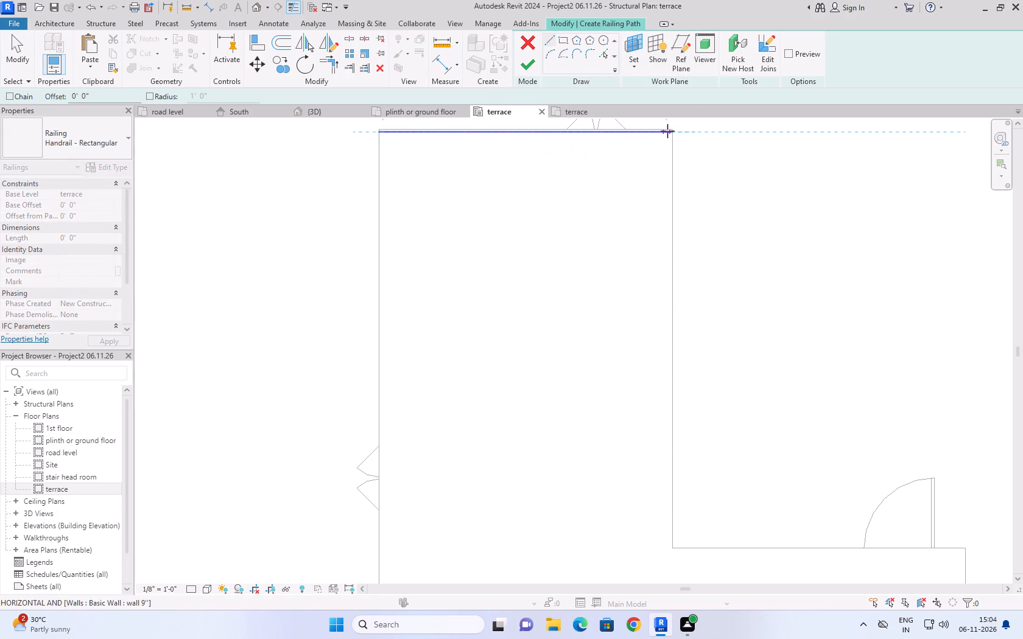
pyautogui.click(667, 131)
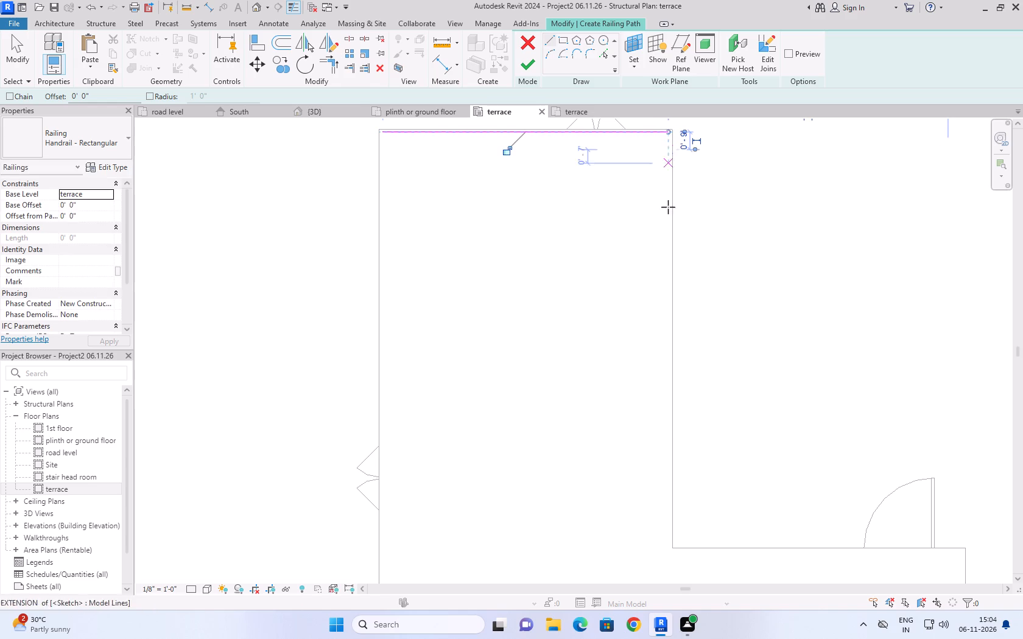
pyautogui.click(668, 131)
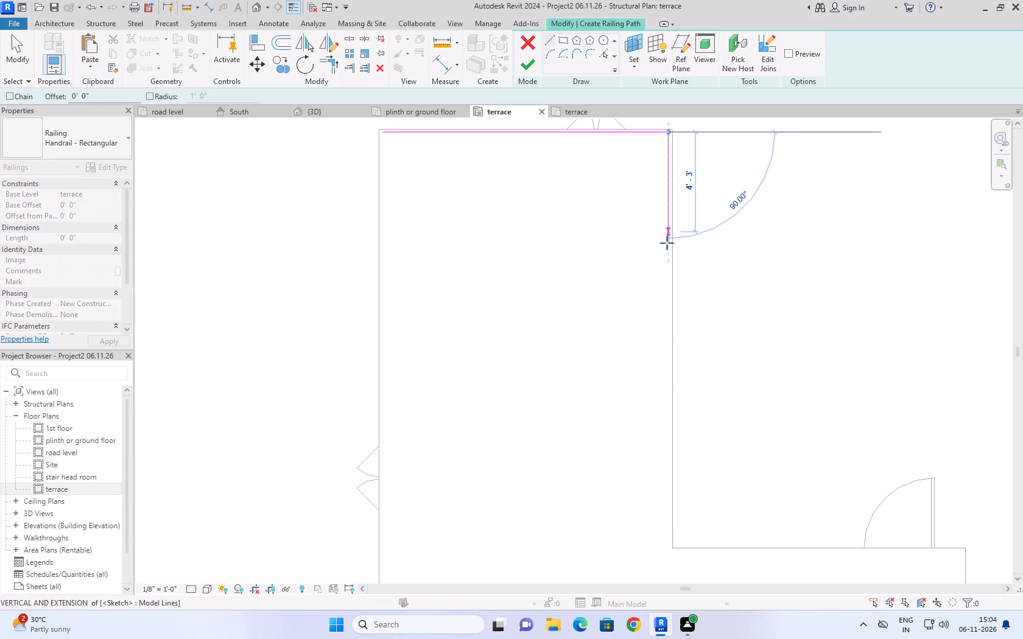
pyautogui.scroll(-8, 667, 244)
pyautogui.scroll(6, 664, 354)
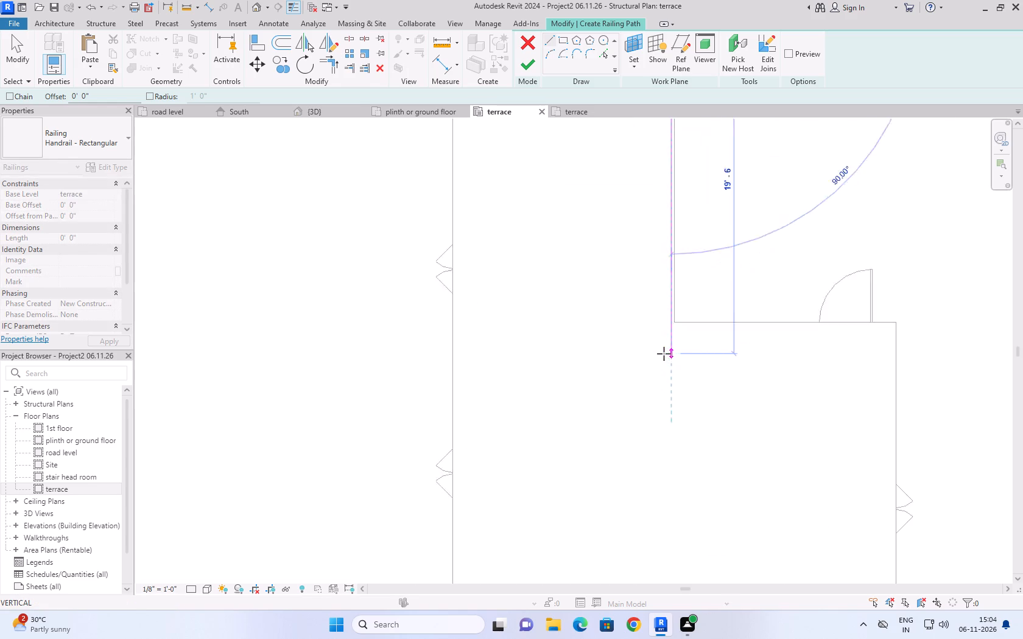
pyautogui.scroll(1, 664, 354)
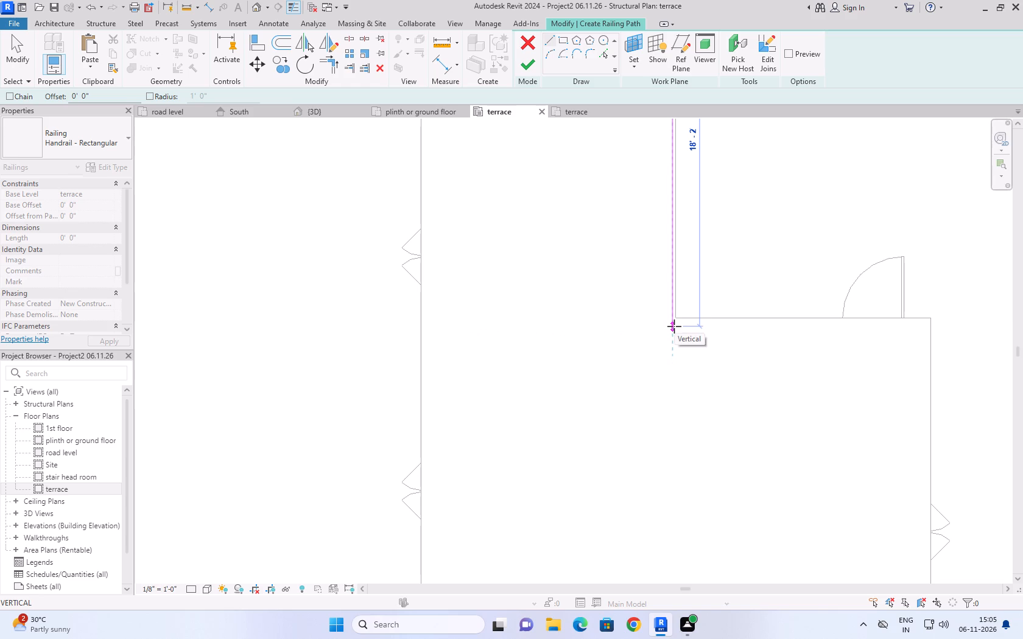
pyautogui.click(674, 324)
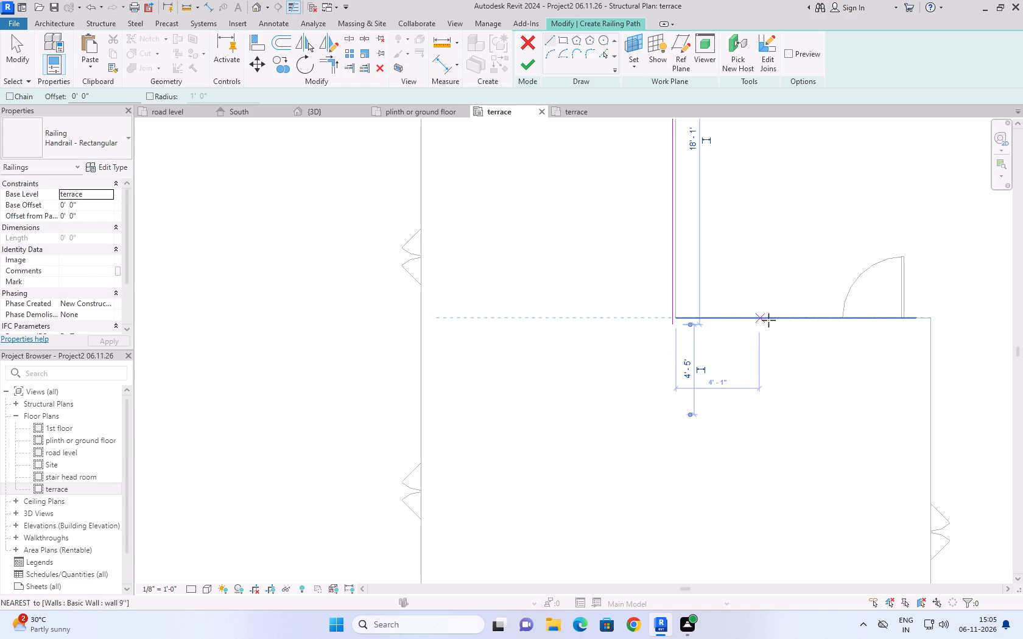
# Continue the railing path about 12'-4" along the stepped edge beside the door, and add an east side line about 26'-10 3/8" long.
pyautogui.click(674, 327)
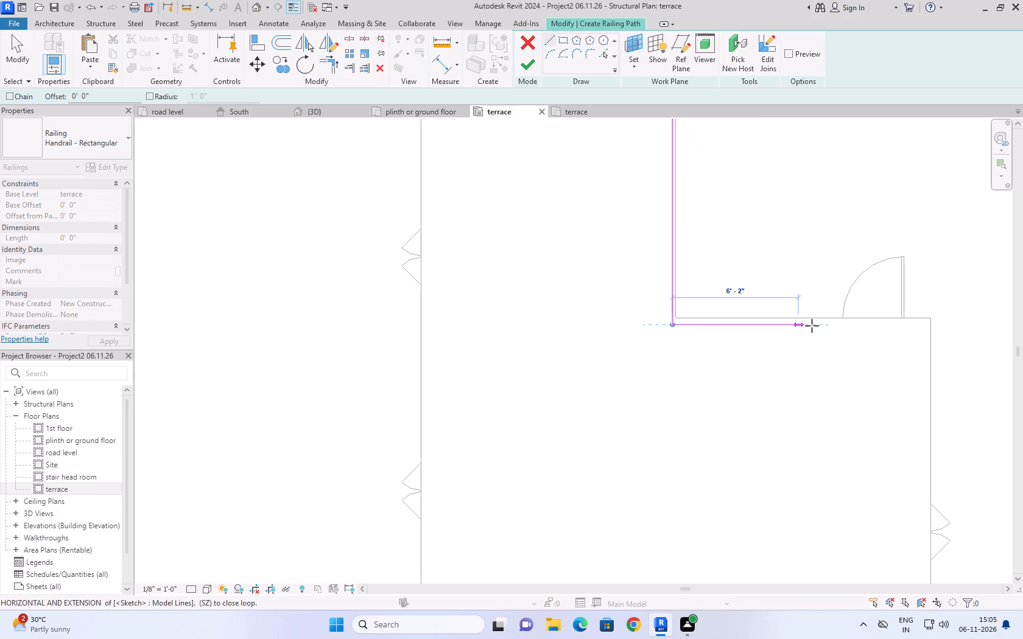
pyautogui.click(925, 323)
pyautogui.scroll(-10, 924, 389)
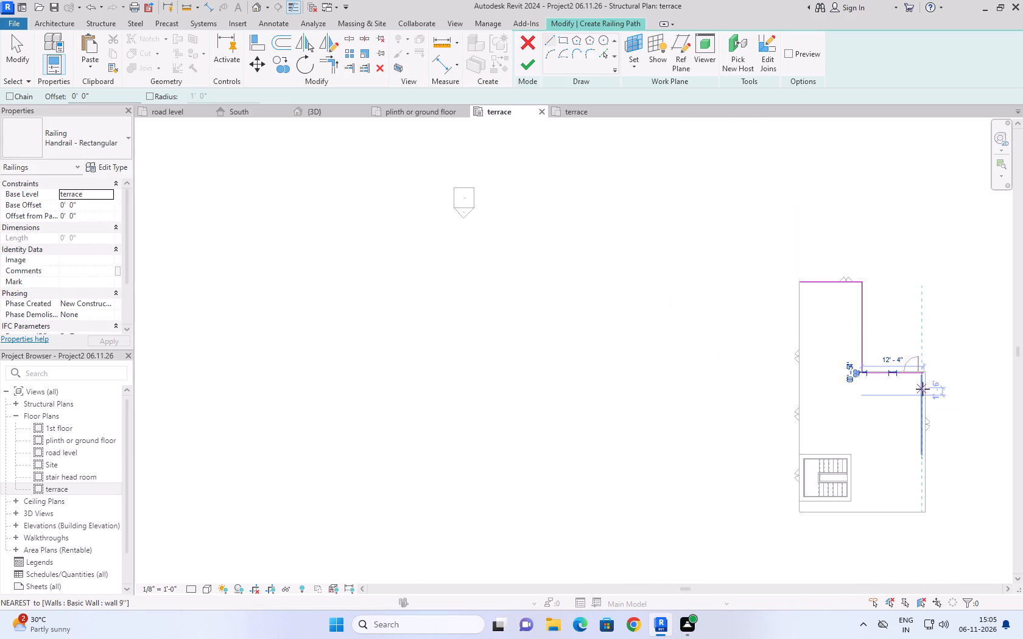
pyautogui.scroll(-6, 923, 389)
pyautogui.scroll(9, 920, 496)
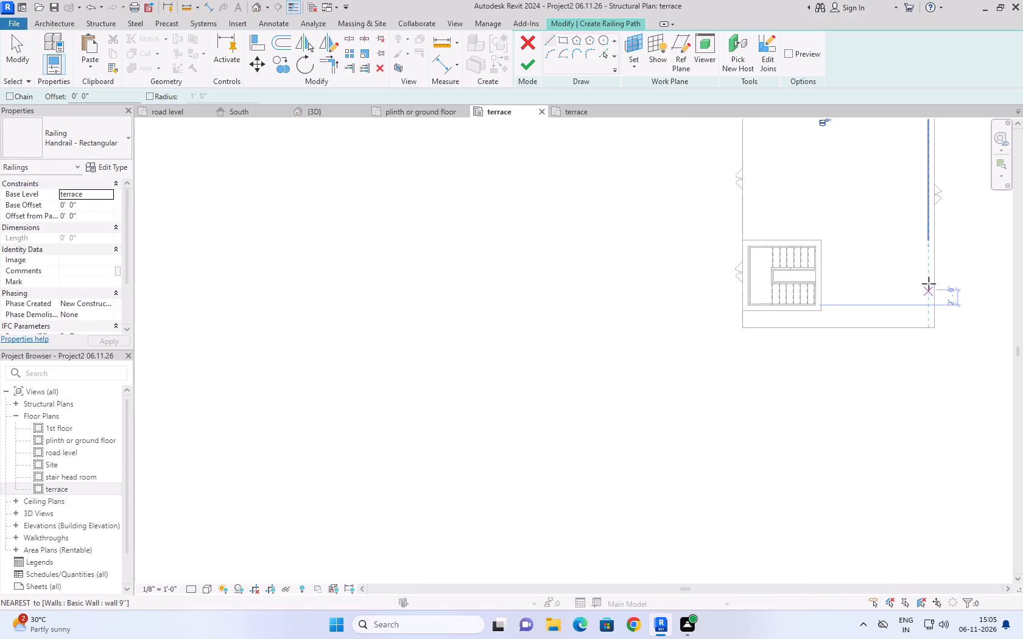
pyautogui.click(929, 323)
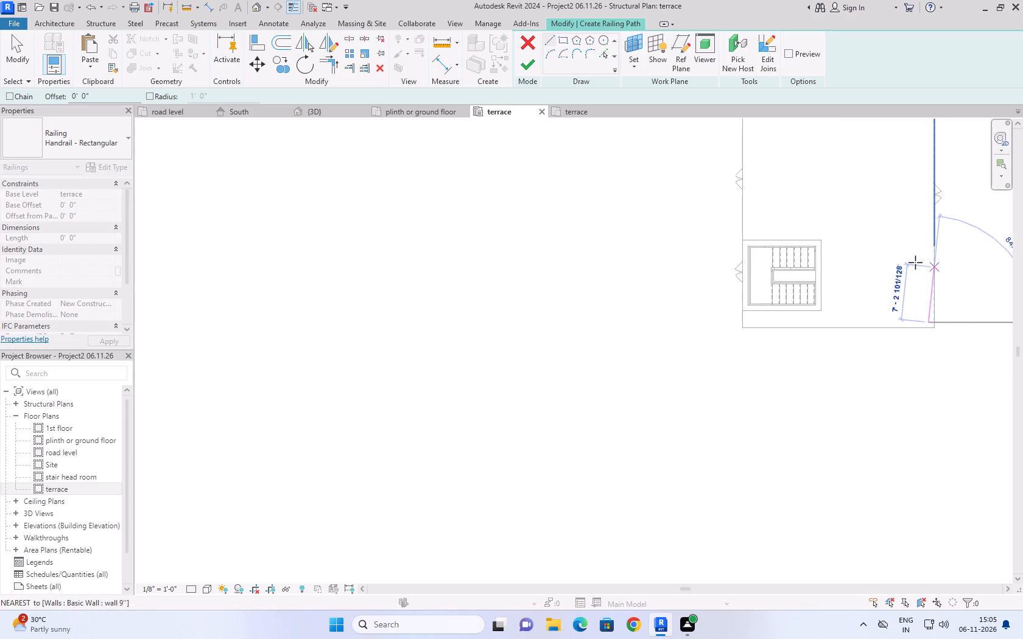
pyautogui.scroll(-7, 913, 264)
pyautogui.scroll(6, 924, 217)
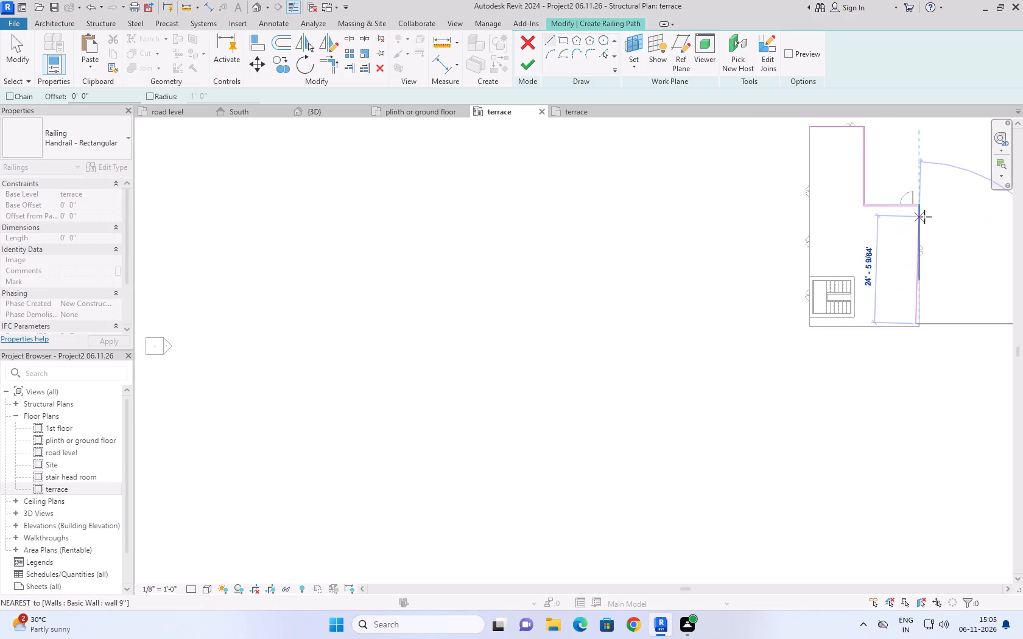
pyautogui.scroll(6, 924, 217)
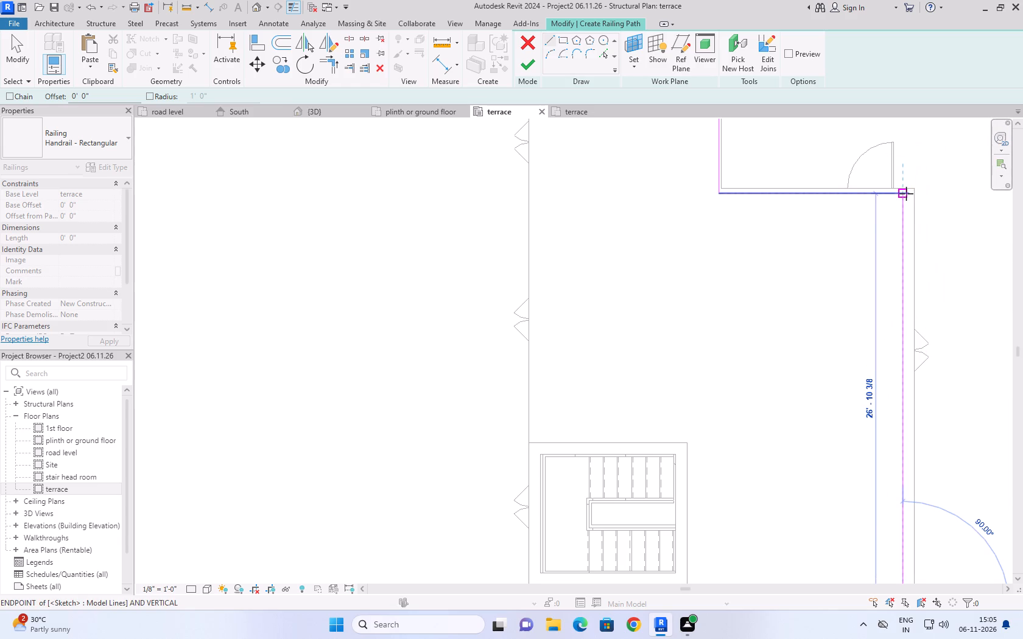
pyautogui.click(904, 194)
# Sketch the railing path's south line, about 23'-6" long, from beside the stair to the east line's lower end.
pyautogui.scroll(-9, 930, 153)
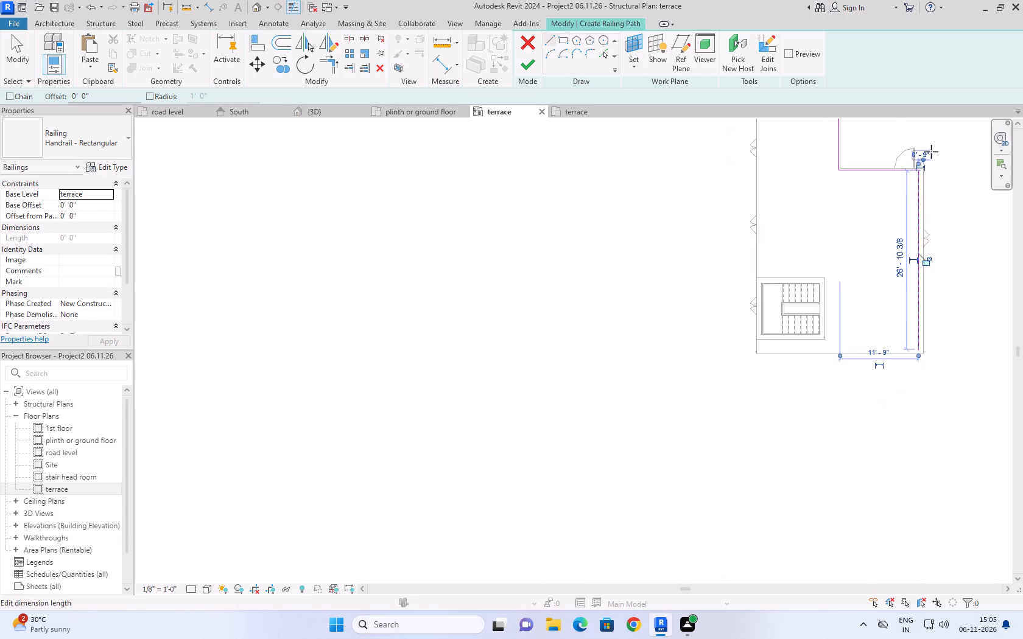
pyautogui.scroll(-1, 931, 152)
pyautogui.scroll(4, 886, 295)
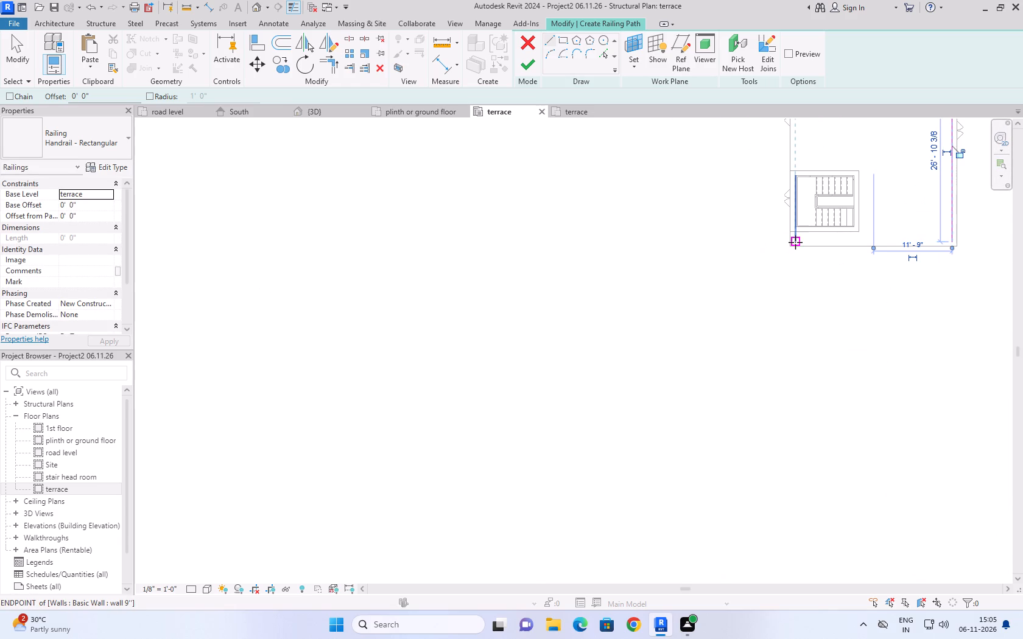
pyautogui.click(795, 242)
pyautogui.click(953, 243)
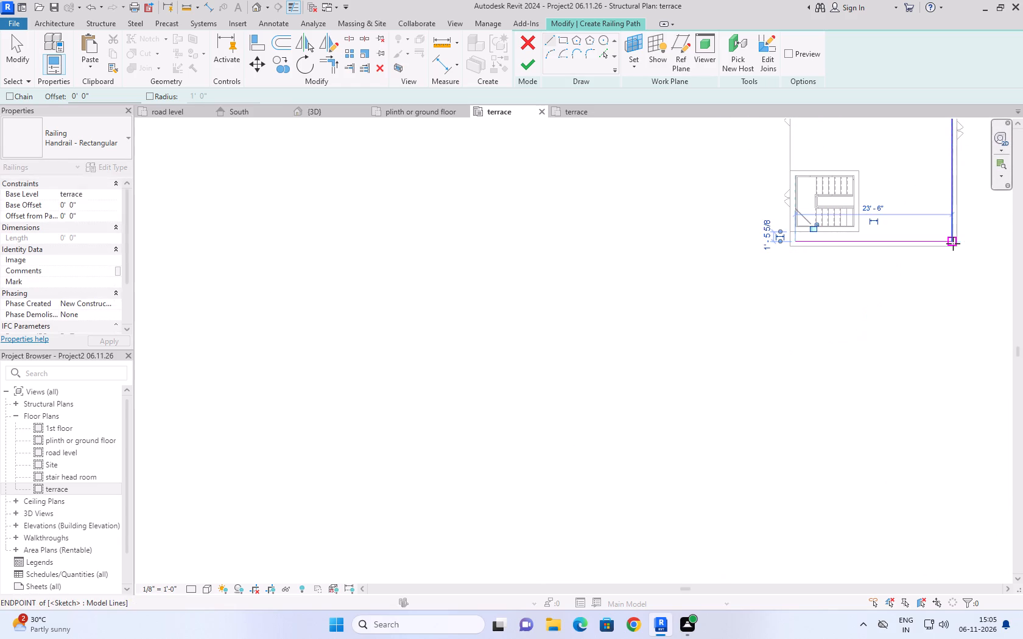
# Sketch the railing path's west line just inside the slab edge, from the north line down to the level of the south line.
pyautogui.scroll(-8, 963, 244)
pyautogui.scroll(4, 903, 139)
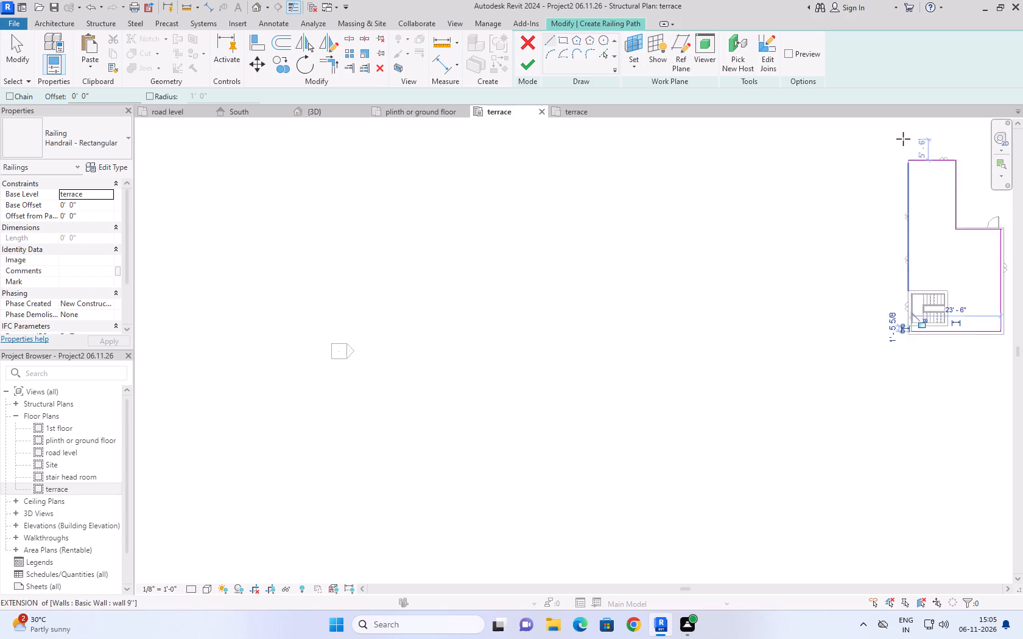
pyautogui.scroll(8, 903, 139)
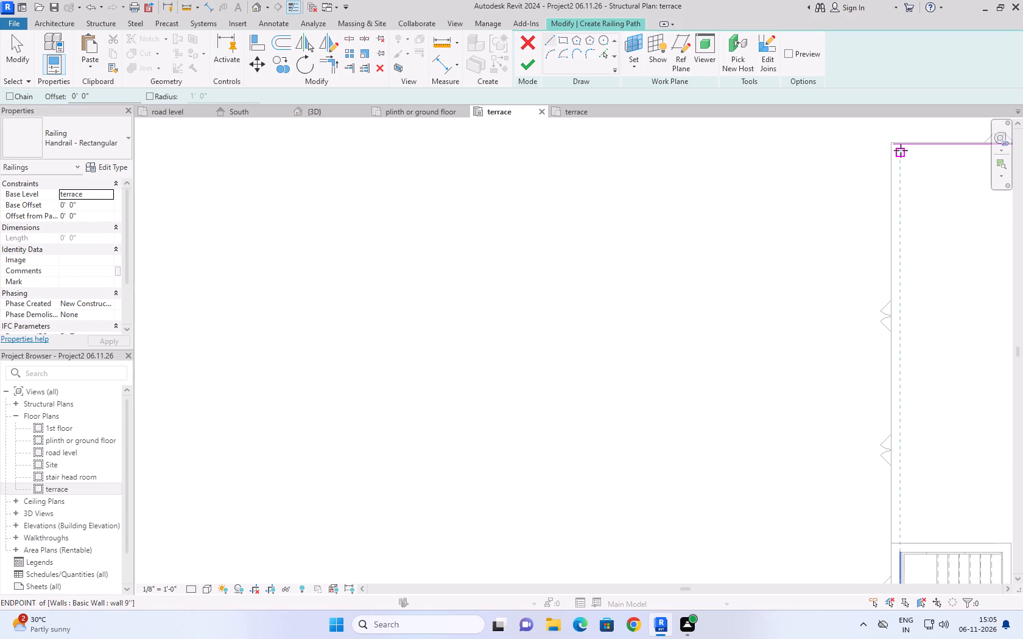
pyautogui.click(893, 145)
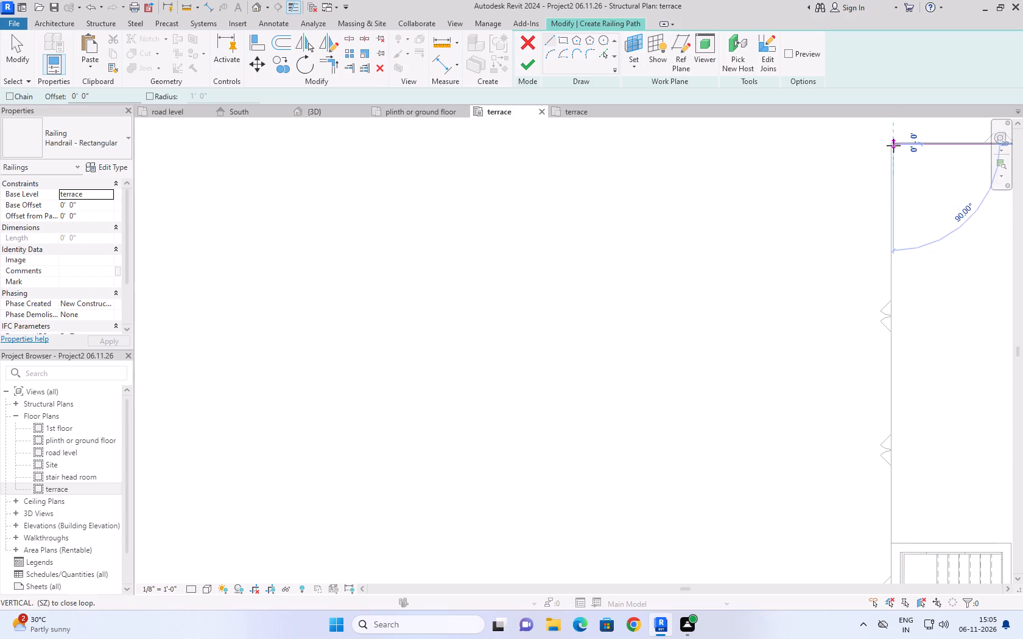
pyautogui.scroll(-10, 906, 287)
pyautogui.scroll(9, 913, 418)
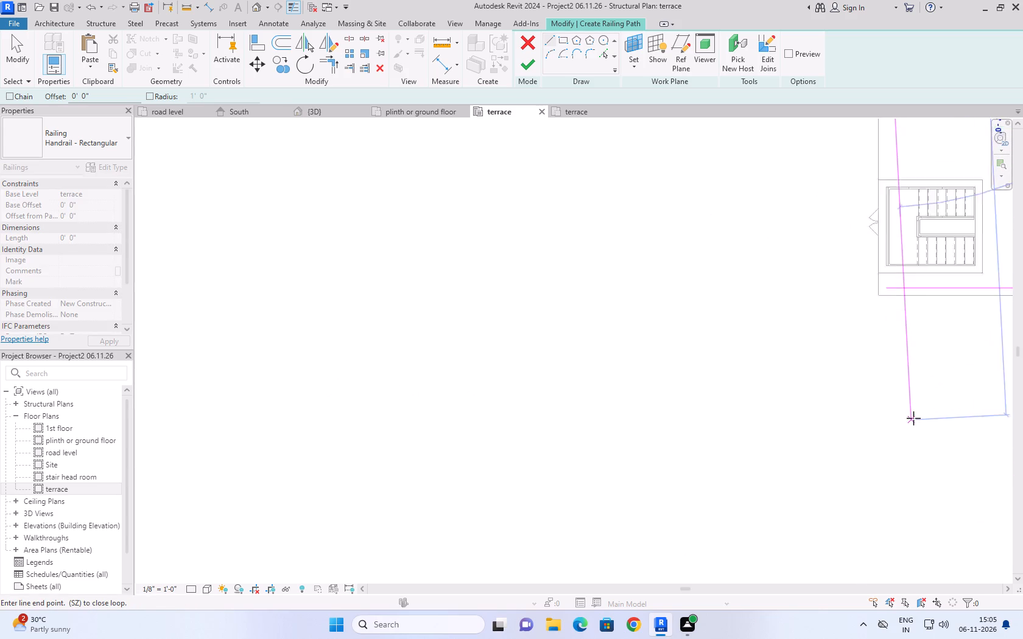
pyautogui.scroll(1, 913, 418)
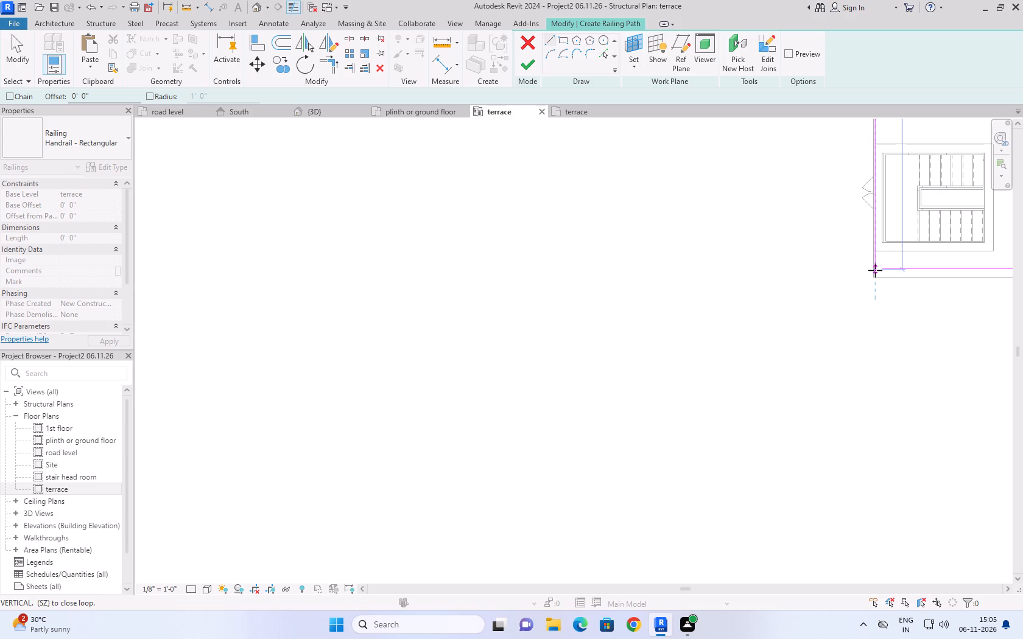
pyautogui.click(875, 269)
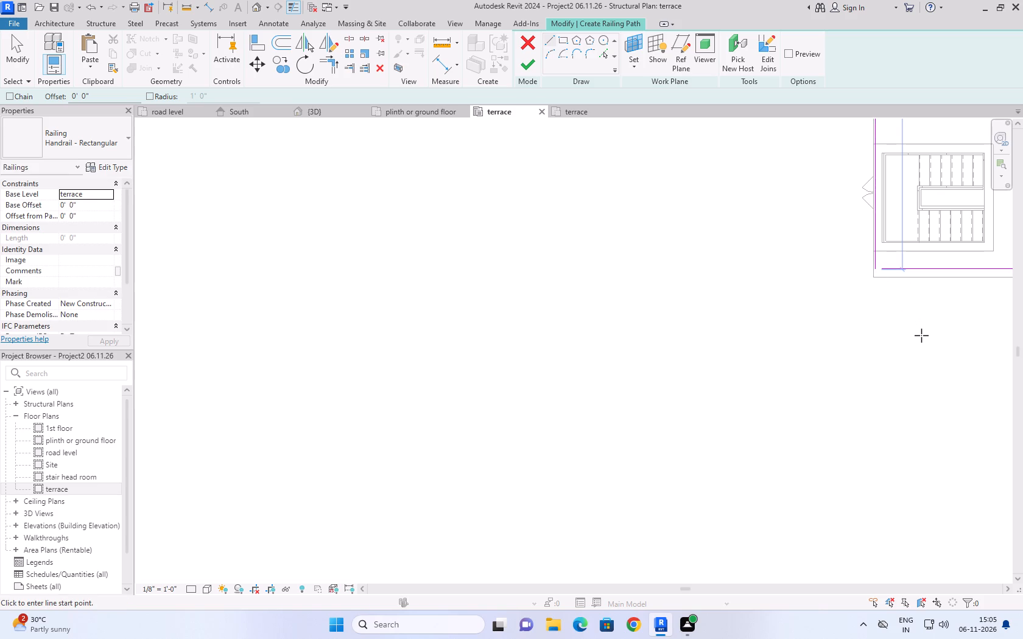
# Trim/extend the railing path's south line to meet the west and east lines at the terrace's two southern corners.
pyautogui.click(337, 66)
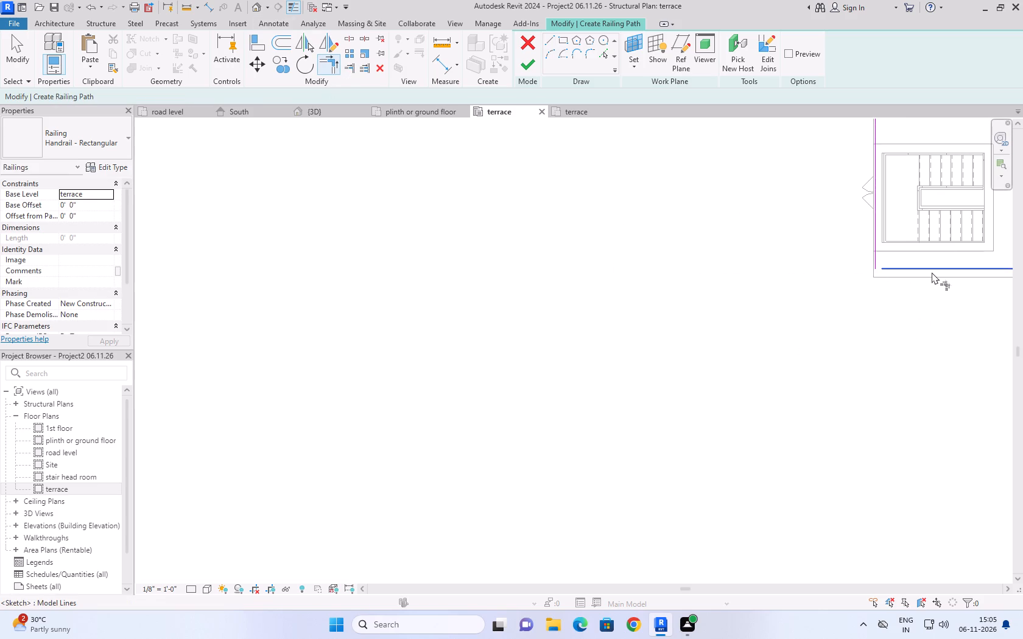
pyautogui.click(932, 272)
pyautogui.click(879, 259)
pyautogui.scroll(-7, 893, 343)
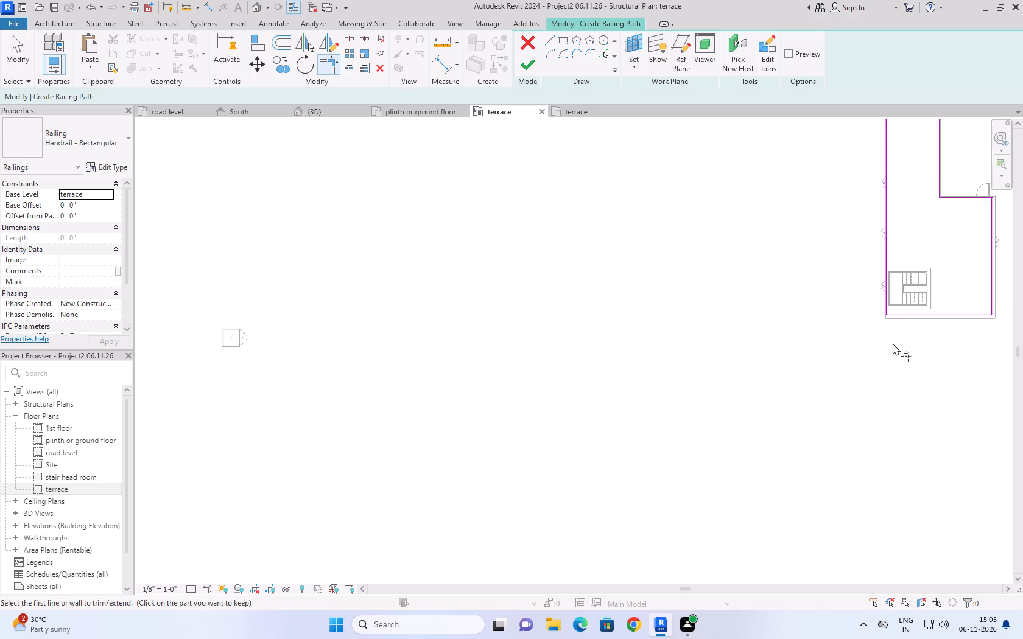
pyautogui.scroll(-6, 893, 343)
pyautogui.scroll(9, 963, 327)
pyautogui.scroll(6, 863, 373)
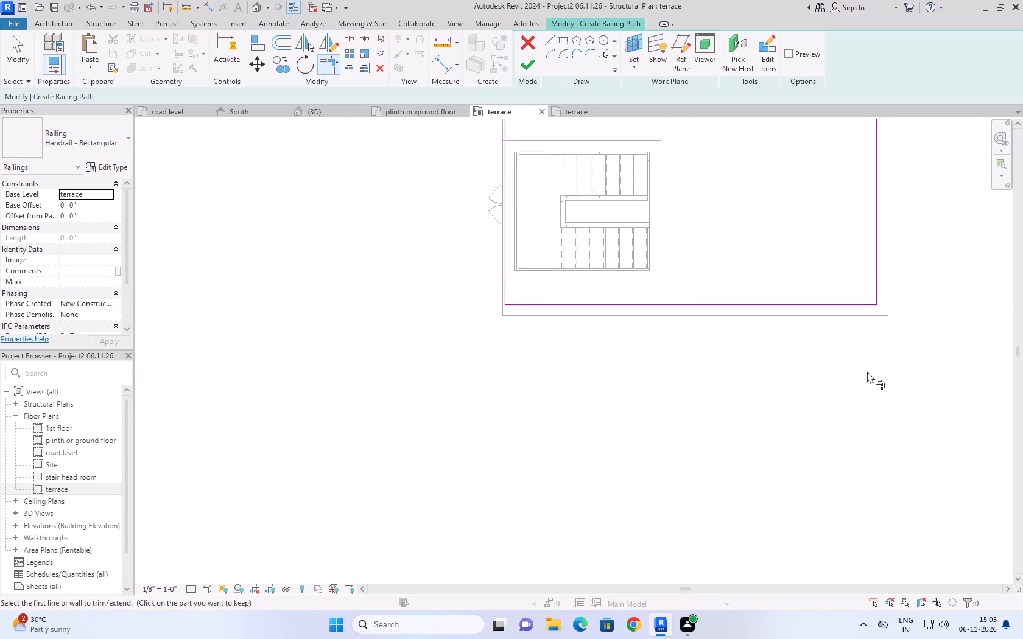
pyautogui.scroll(5, 867, 371)
pyautogui.click(860, 237)
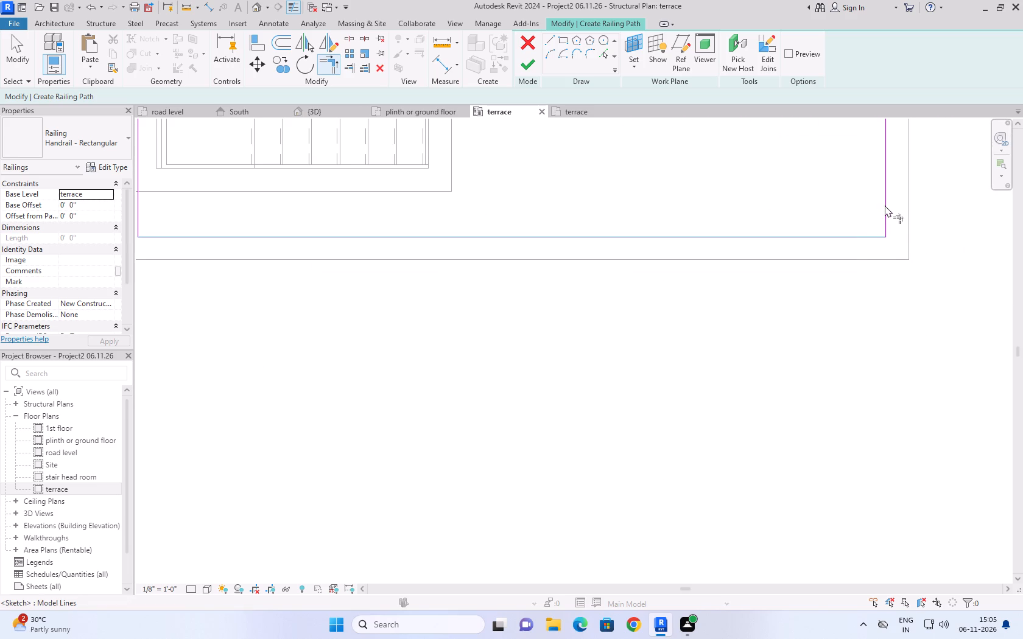
pyautogui.doubleClick(885, 204)
# Trim the railing path's stepped-edge line and east line to a corner beside the door.
pyautogui.scroll(-16, 909, 258)
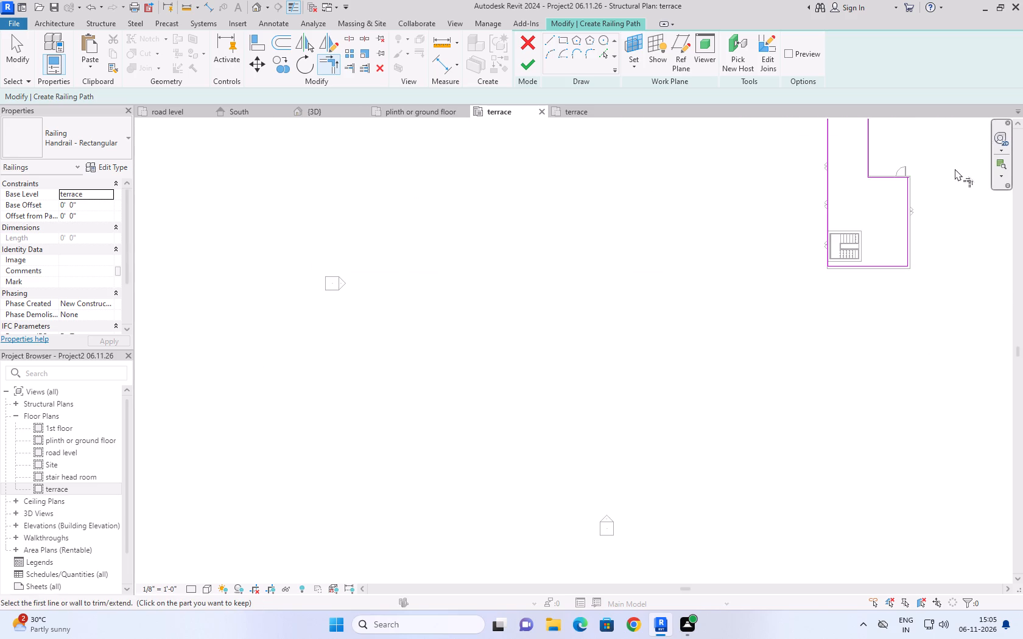
pyautogui.moveTo(955, 167); pyautogui.dragTo(905, 305, button='middle')
pyautogui.scroll(17, 858, 321)
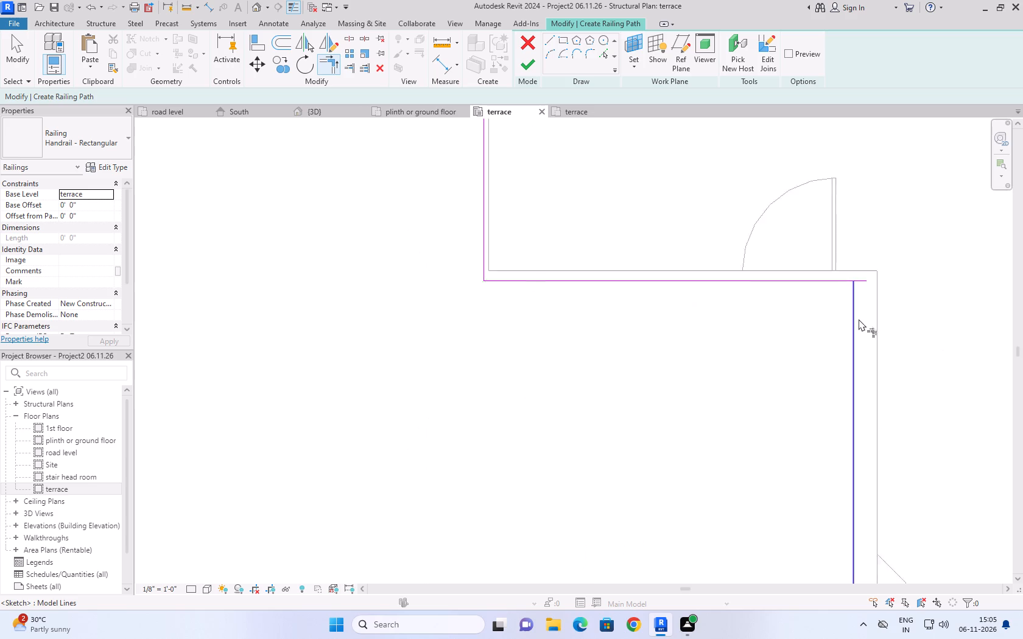
pyautogui.scroll(2, 859, 319)
pyautogui.click(789, 261)
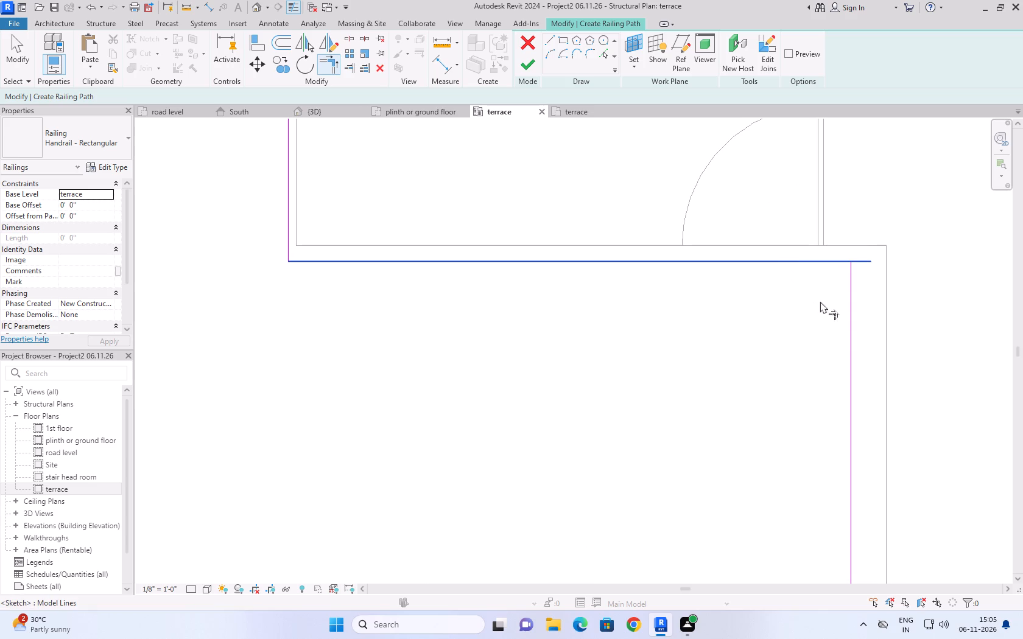
pyautogui.click(850, 324)
pyautogui.scroll(-10, 887, 352)
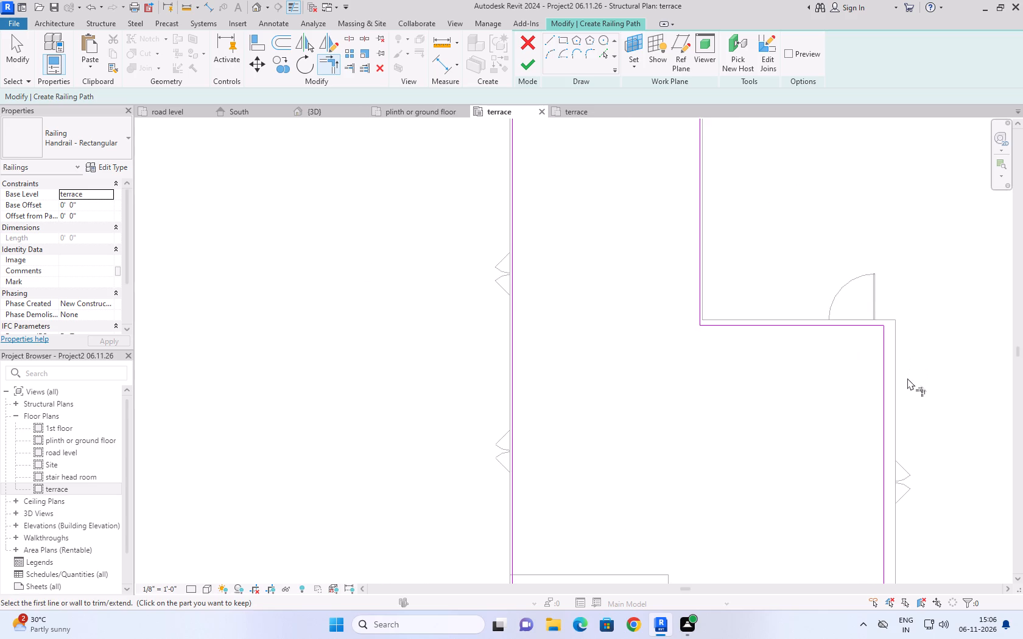
# Finish the terrace railing path sketch and view the completed railing on the house in 3D.
pyautogui.scroll(-4, 907, 378)
pyautogui.scroll(6, 775, 242)
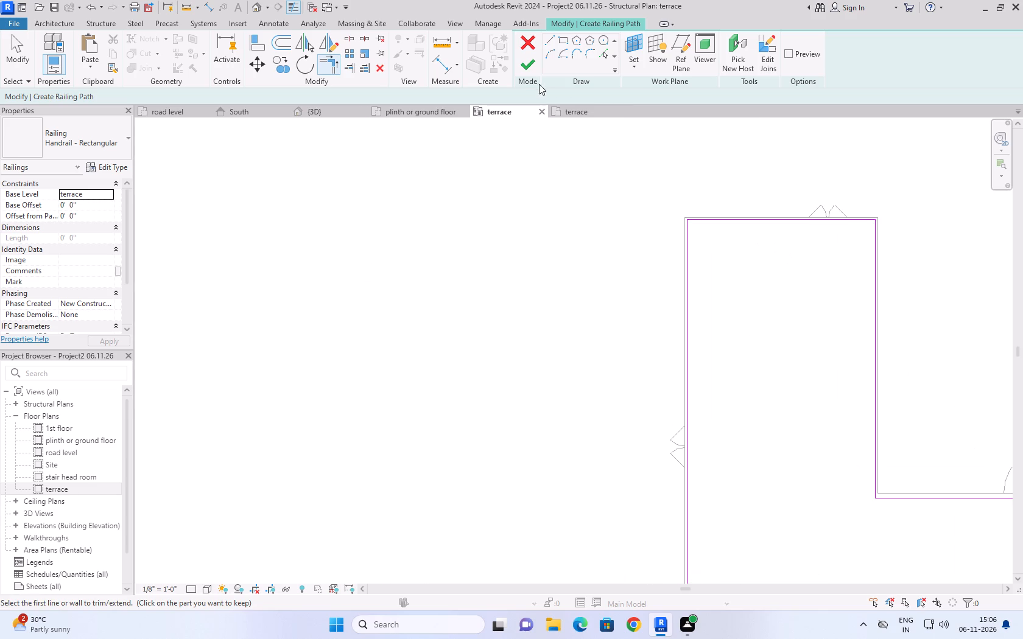
pyautogui.click(528, 74)
pyautogui.scroll(-4, 571, 55)
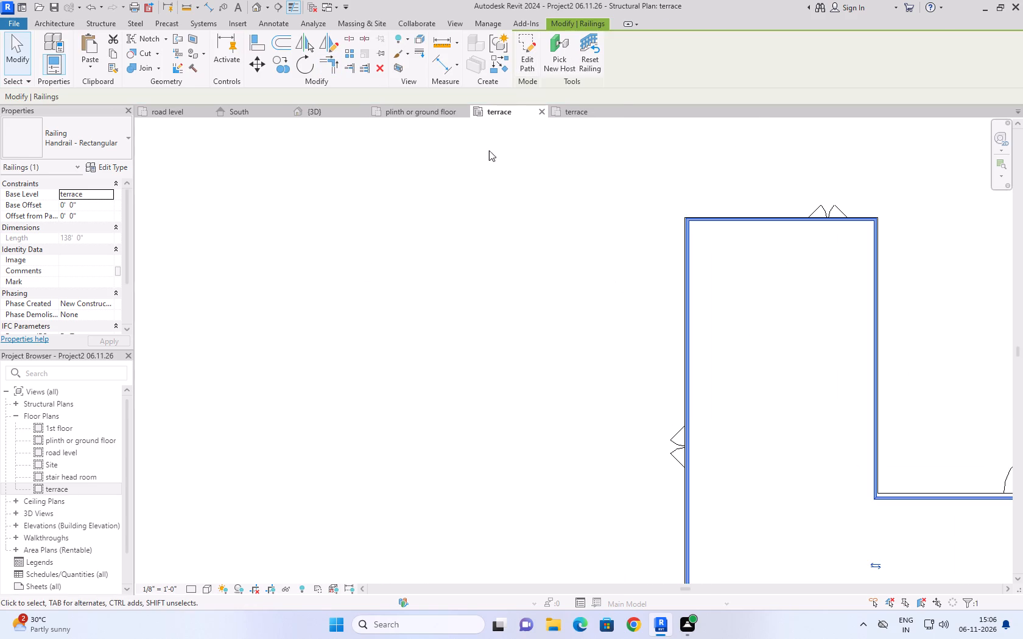
pyautogui.click(340, 111)
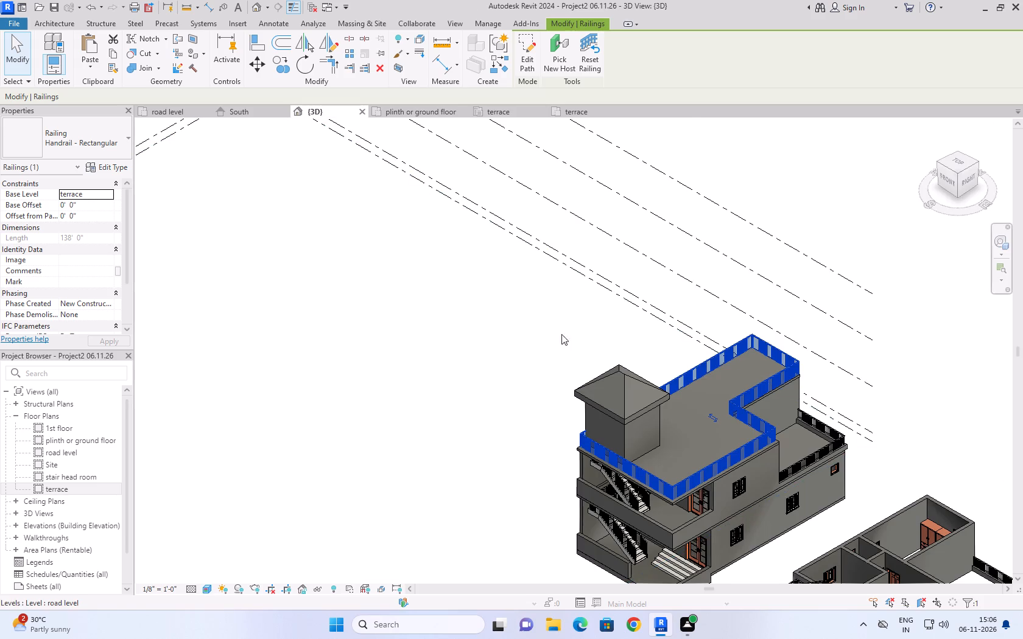
pyautogui.click(929, 128)
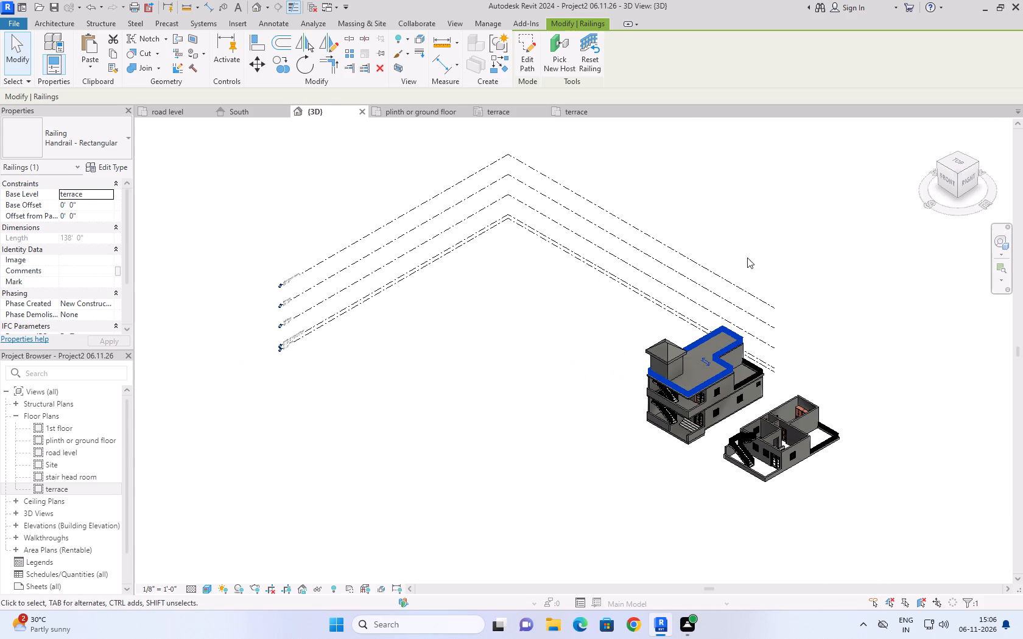
pyautogui.scroll(-1, 575, 326)
pyautogui.click(508, 364)
pyautogui.scroll(8, 754, 390)
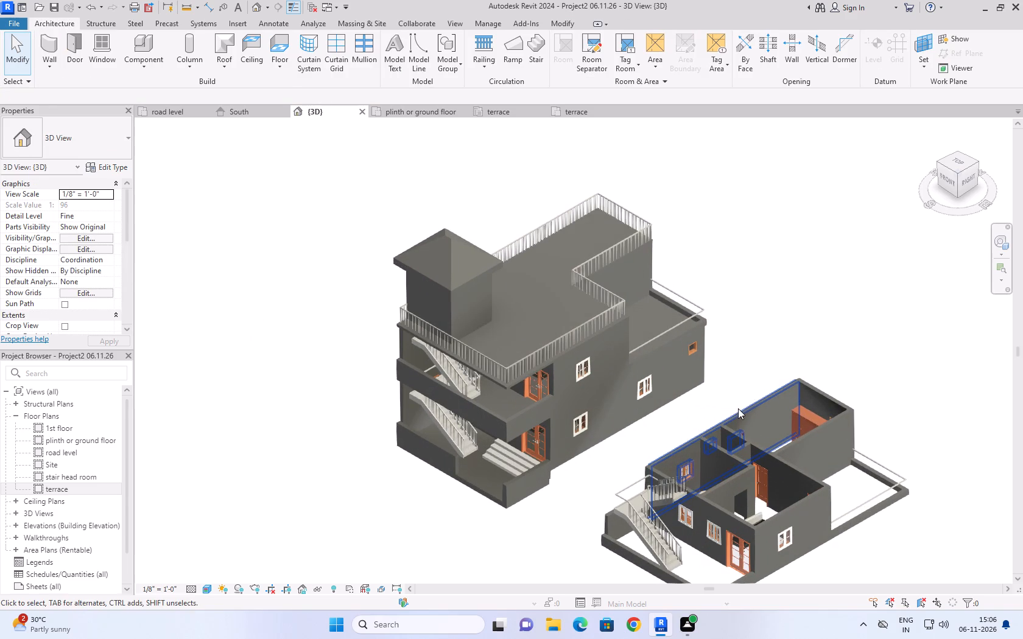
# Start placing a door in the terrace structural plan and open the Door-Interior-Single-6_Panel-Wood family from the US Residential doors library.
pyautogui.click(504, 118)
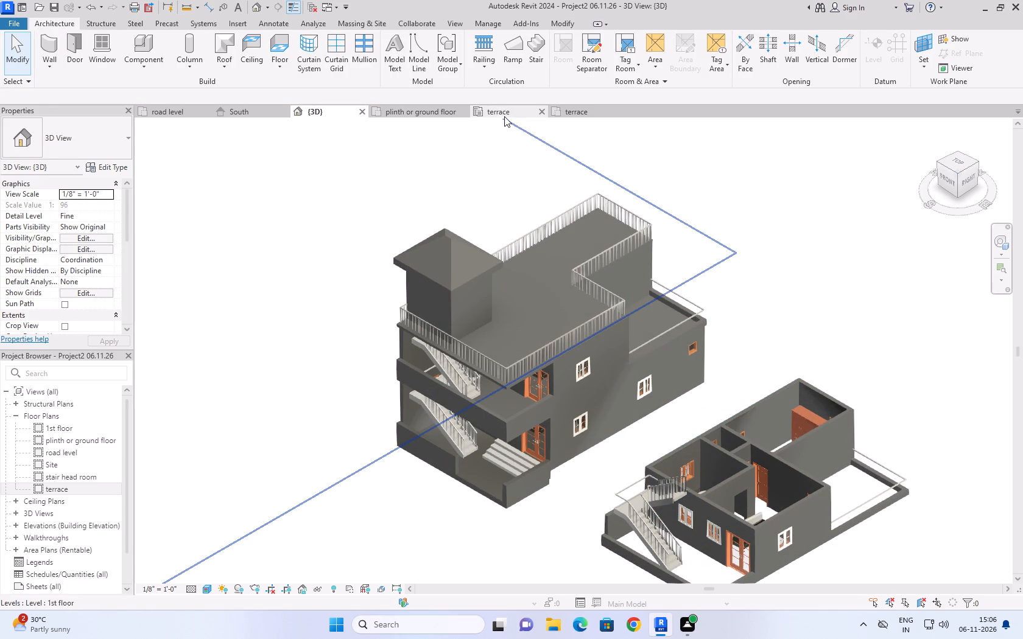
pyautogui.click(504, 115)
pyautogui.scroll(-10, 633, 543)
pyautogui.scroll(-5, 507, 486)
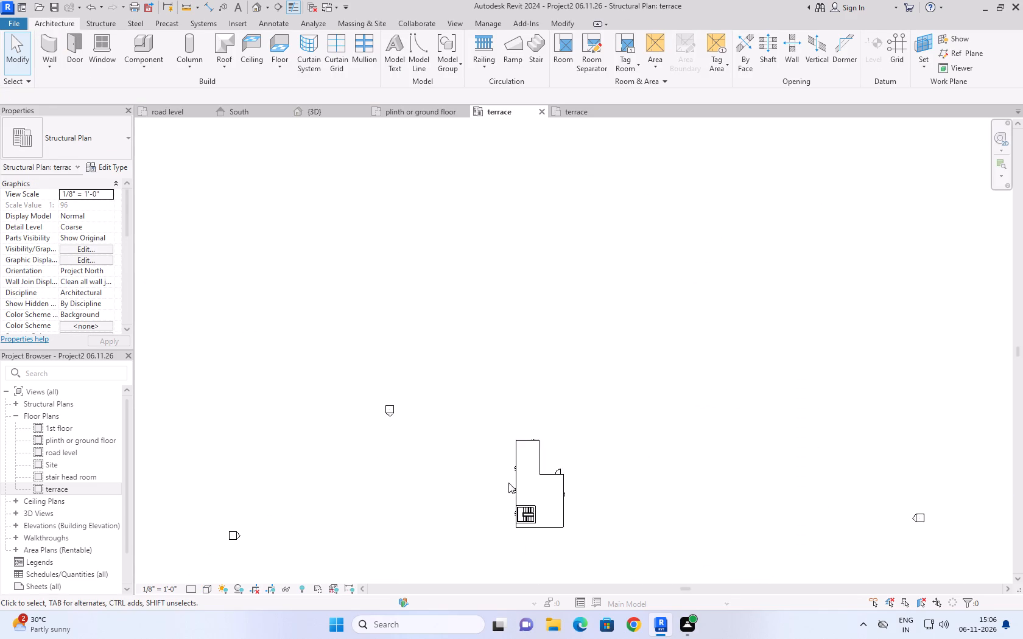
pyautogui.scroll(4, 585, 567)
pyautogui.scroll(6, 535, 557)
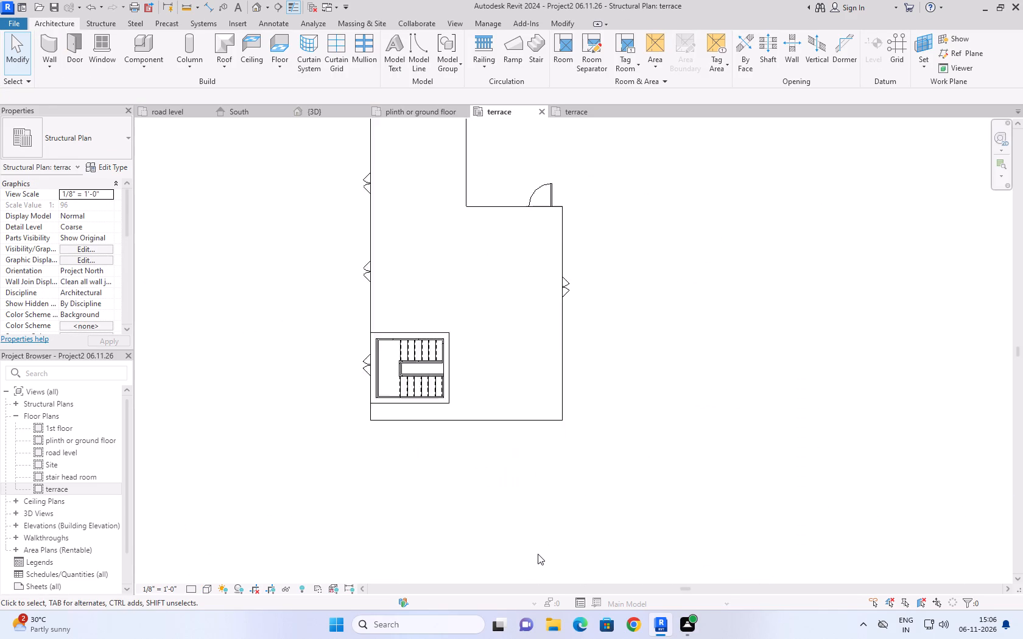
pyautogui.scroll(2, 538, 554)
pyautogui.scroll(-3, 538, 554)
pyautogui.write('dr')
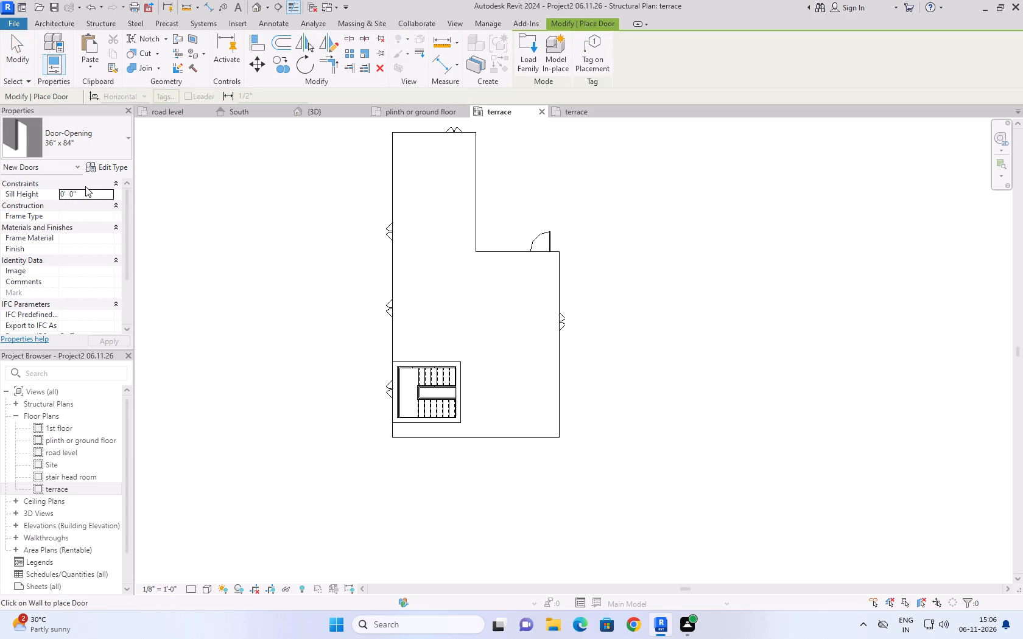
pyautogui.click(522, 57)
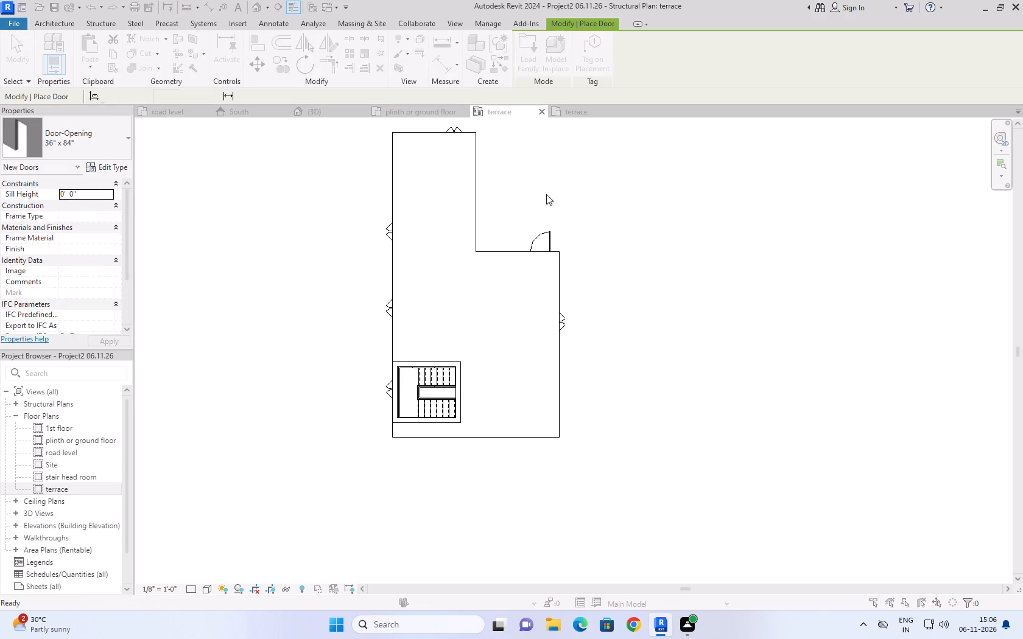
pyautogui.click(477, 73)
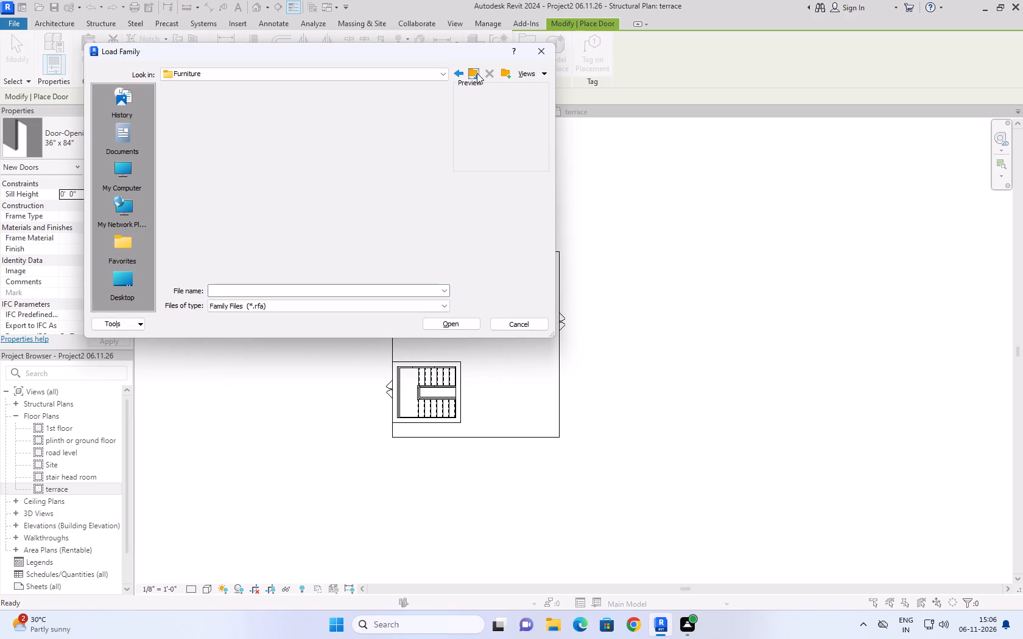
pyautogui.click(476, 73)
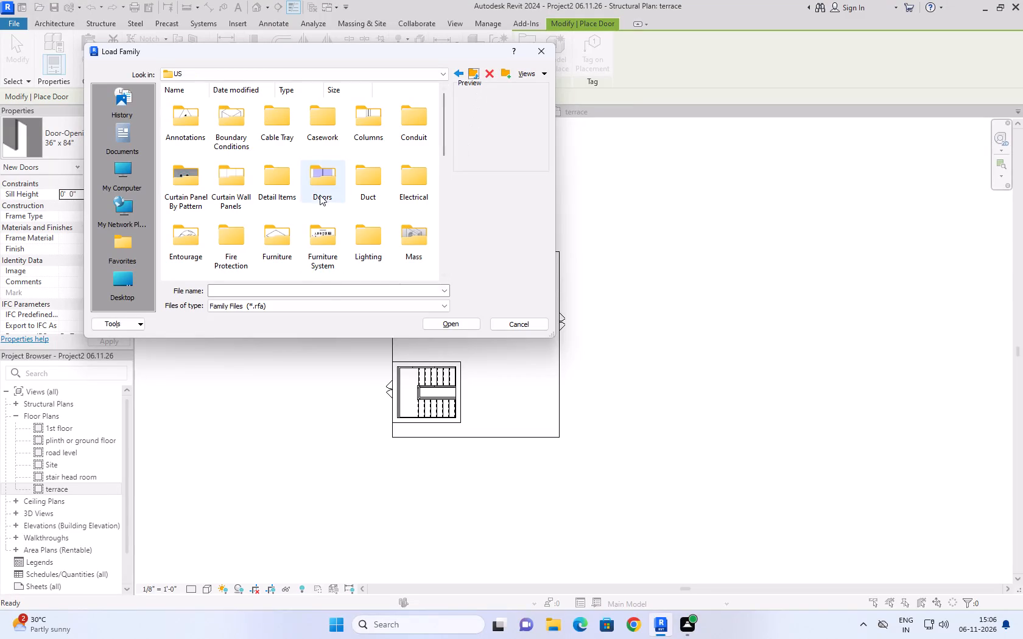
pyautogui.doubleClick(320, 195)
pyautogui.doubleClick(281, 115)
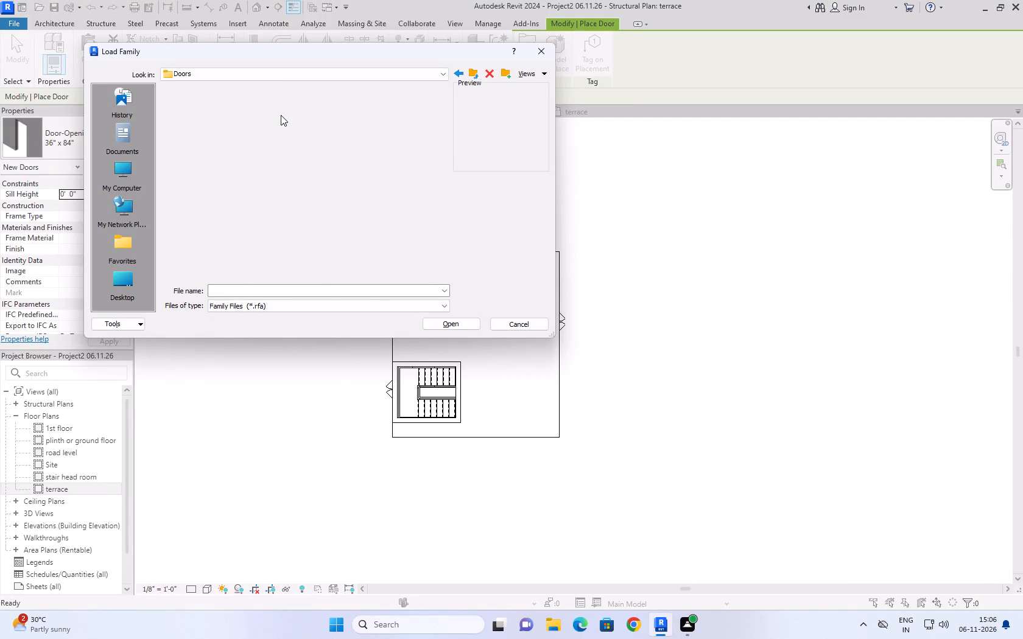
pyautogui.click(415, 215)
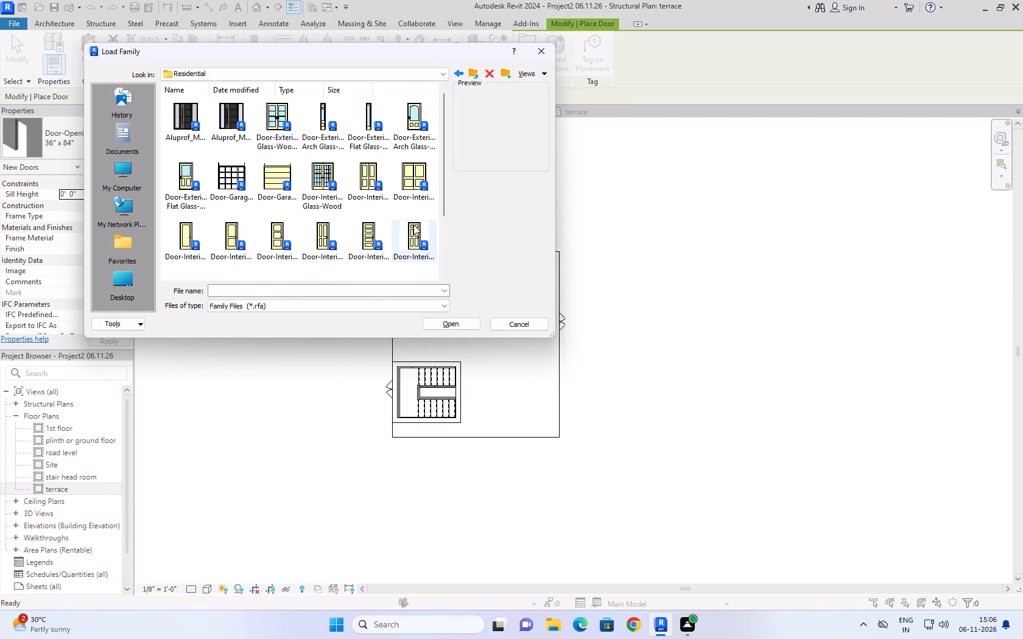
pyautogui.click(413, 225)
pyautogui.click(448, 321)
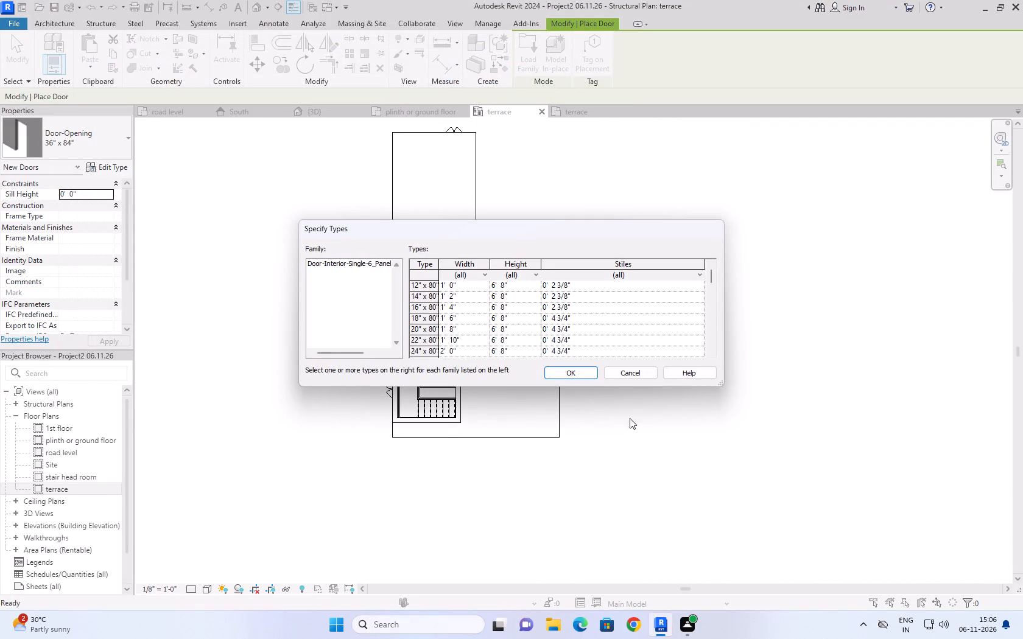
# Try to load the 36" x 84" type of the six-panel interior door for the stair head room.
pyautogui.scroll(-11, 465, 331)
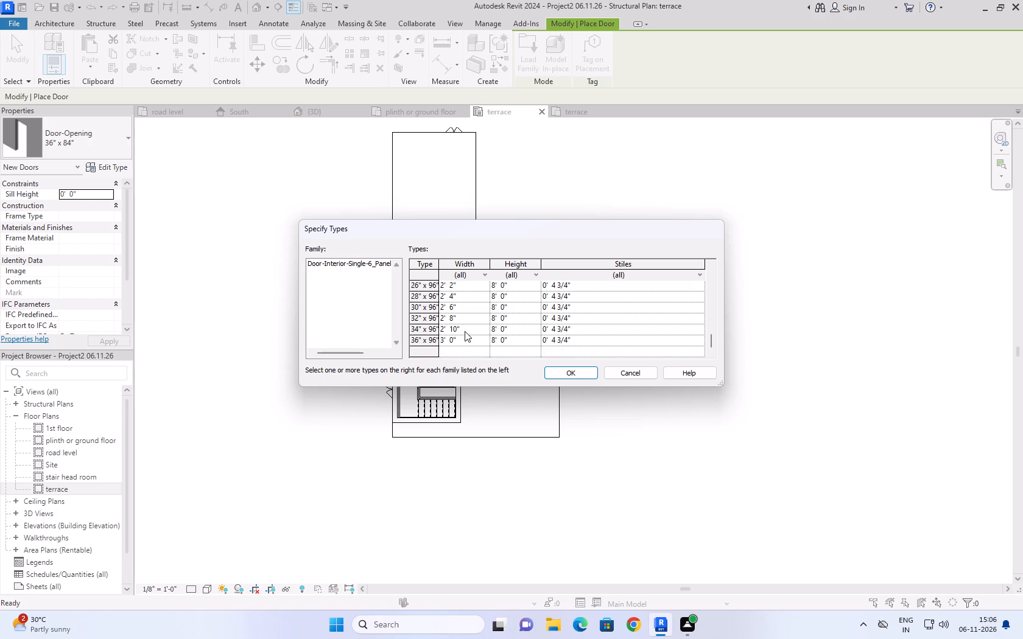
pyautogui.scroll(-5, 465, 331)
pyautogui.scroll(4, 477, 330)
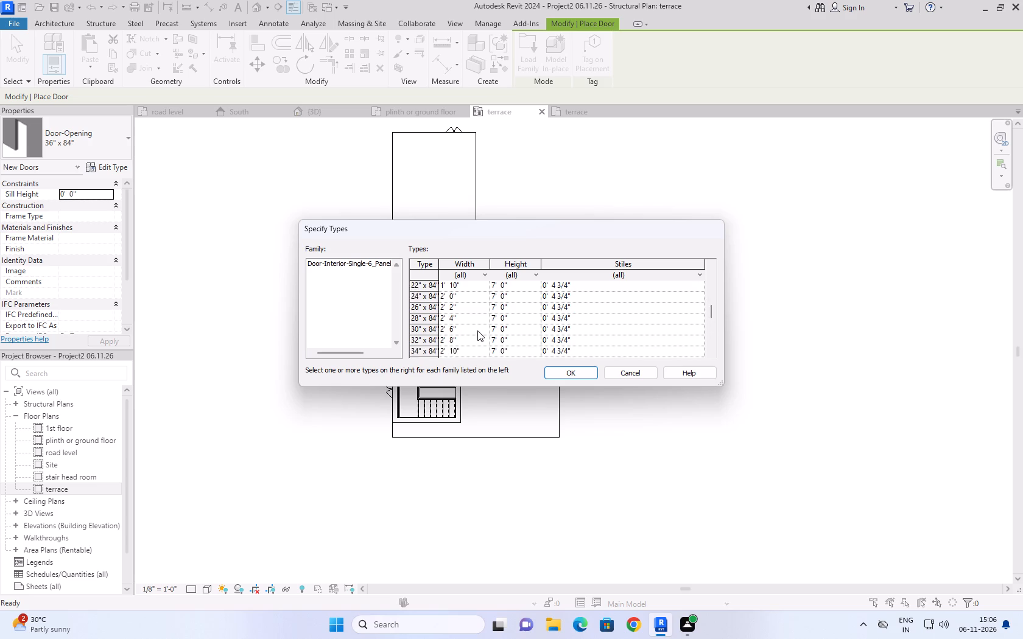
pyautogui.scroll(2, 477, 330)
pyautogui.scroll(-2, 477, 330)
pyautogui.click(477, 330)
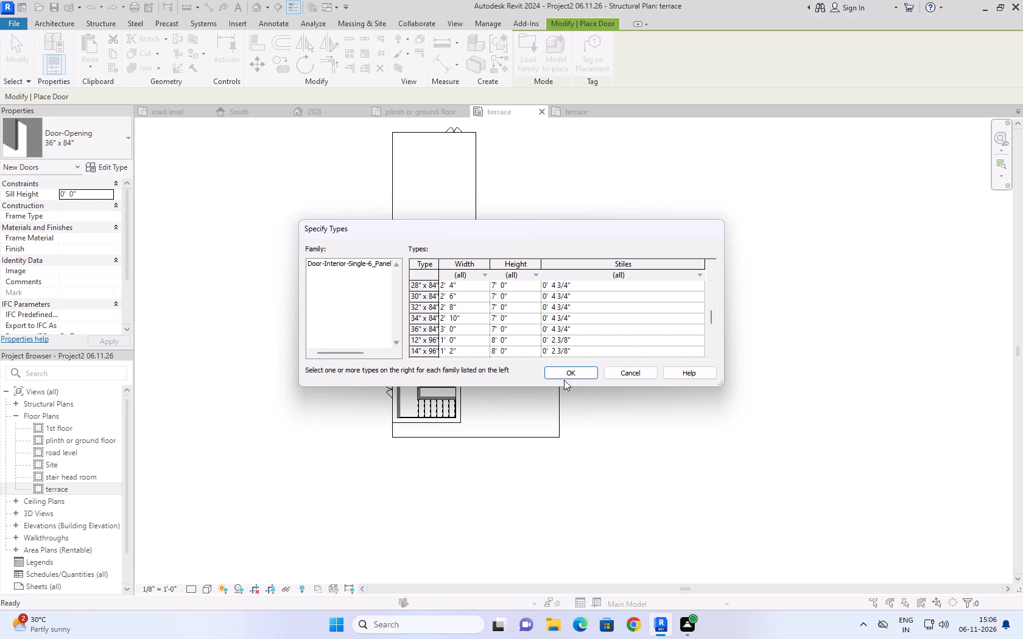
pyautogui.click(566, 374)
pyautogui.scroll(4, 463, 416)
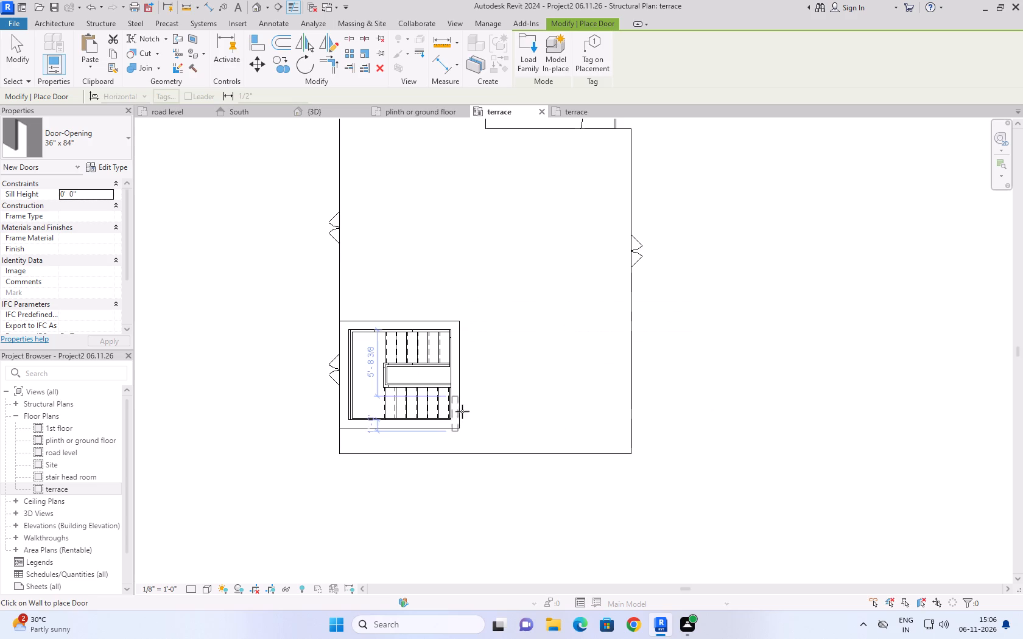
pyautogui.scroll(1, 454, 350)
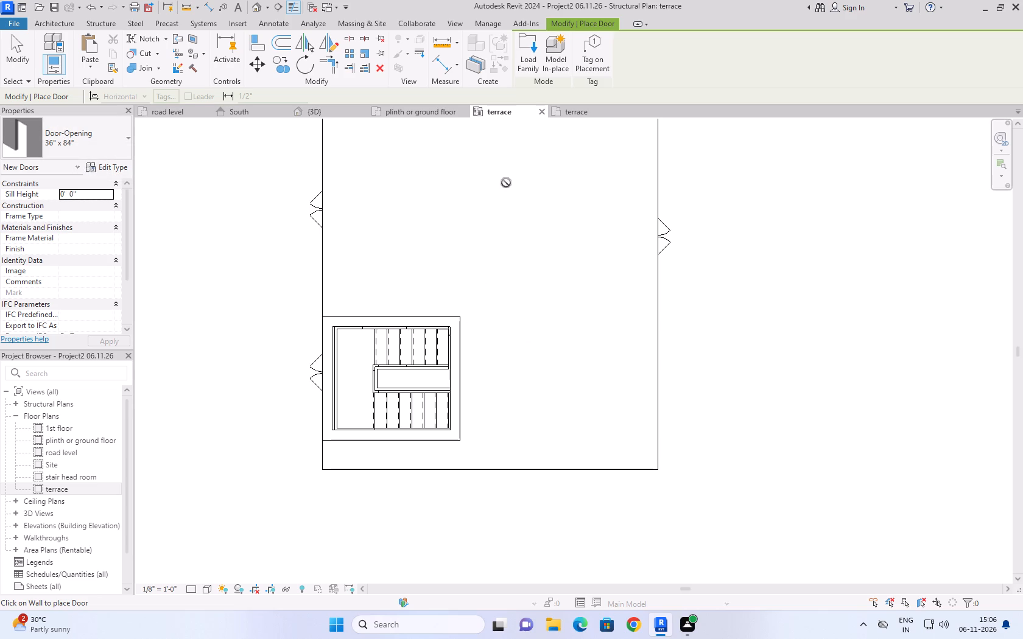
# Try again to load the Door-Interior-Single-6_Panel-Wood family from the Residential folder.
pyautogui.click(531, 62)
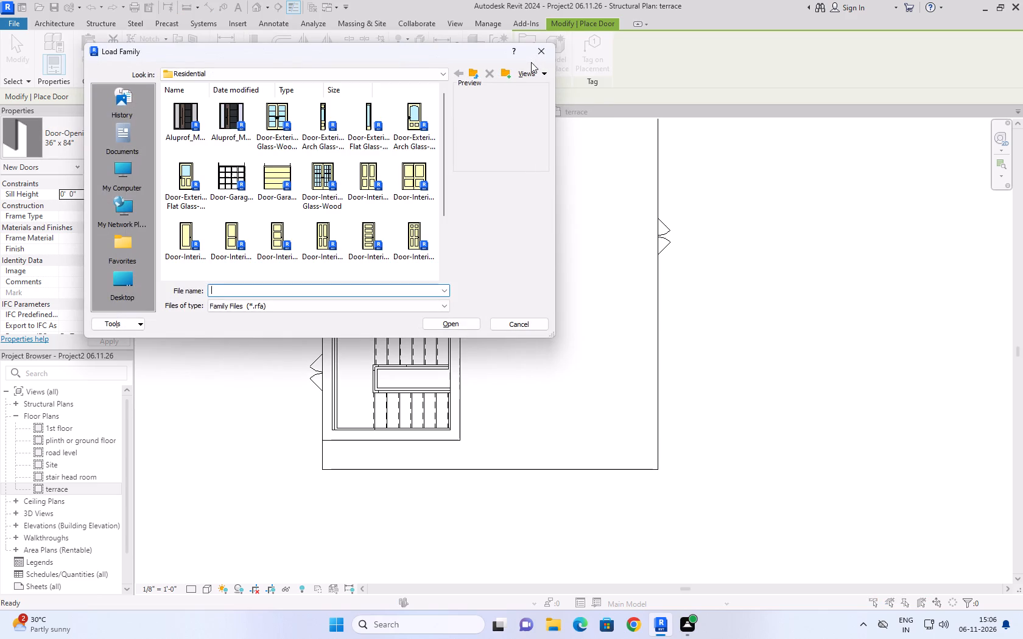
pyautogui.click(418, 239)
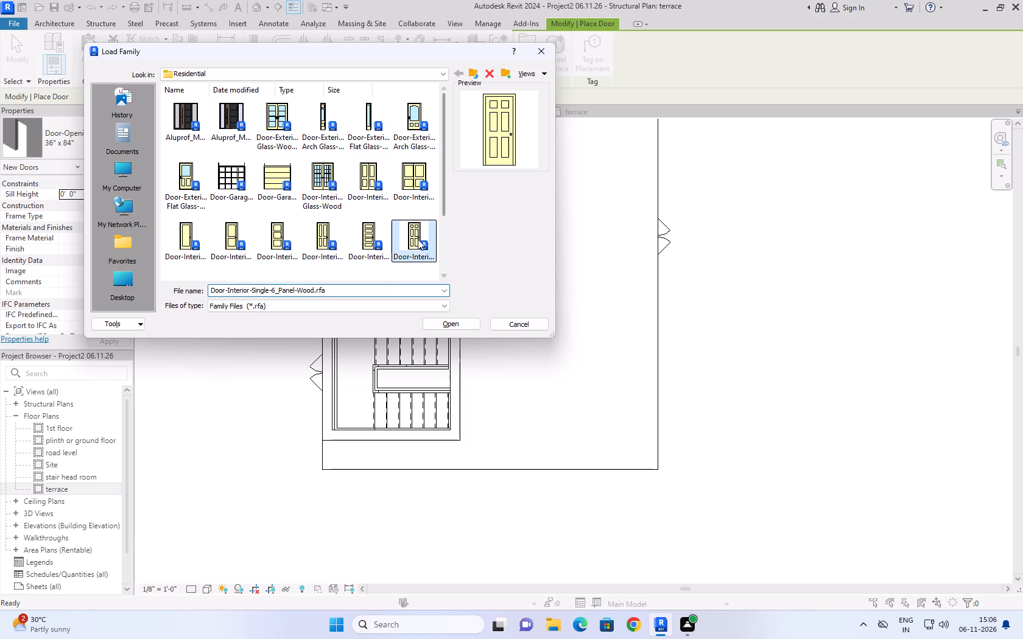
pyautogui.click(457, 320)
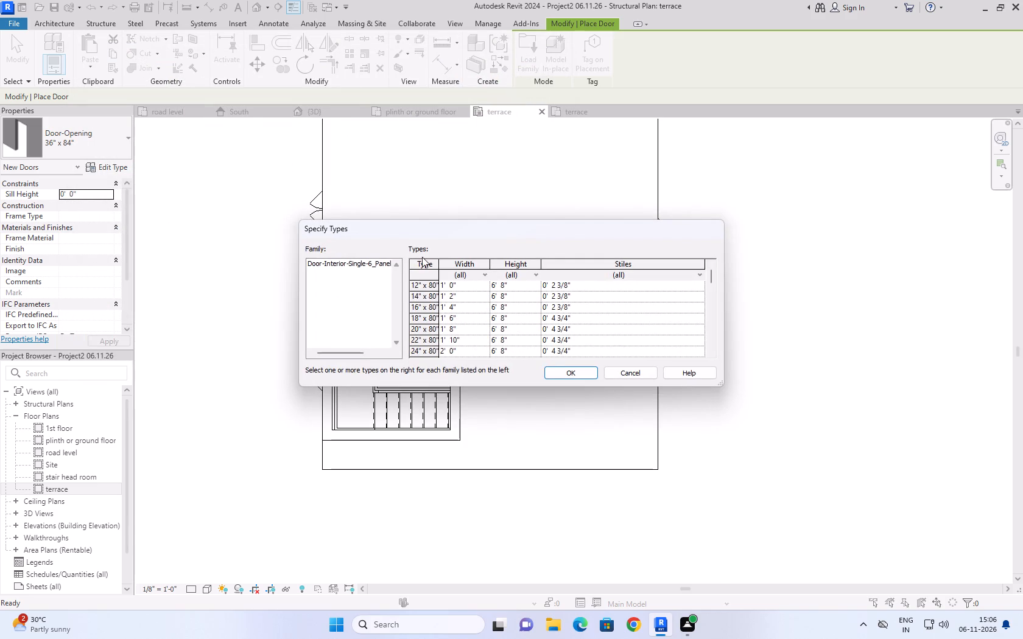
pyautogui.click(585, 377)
# Place a Single-Flush 36" x 84" door at the north end of the stair head room's east wall, swinging out onto the terrace.
pyautogui.click(72, 128)
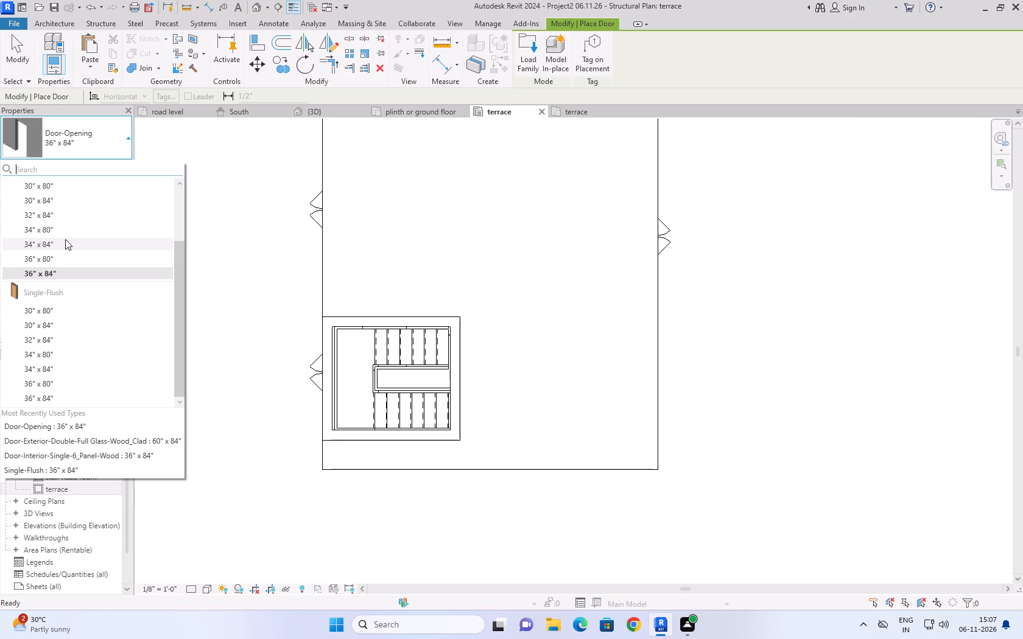
pyautogui.click(60, 273)
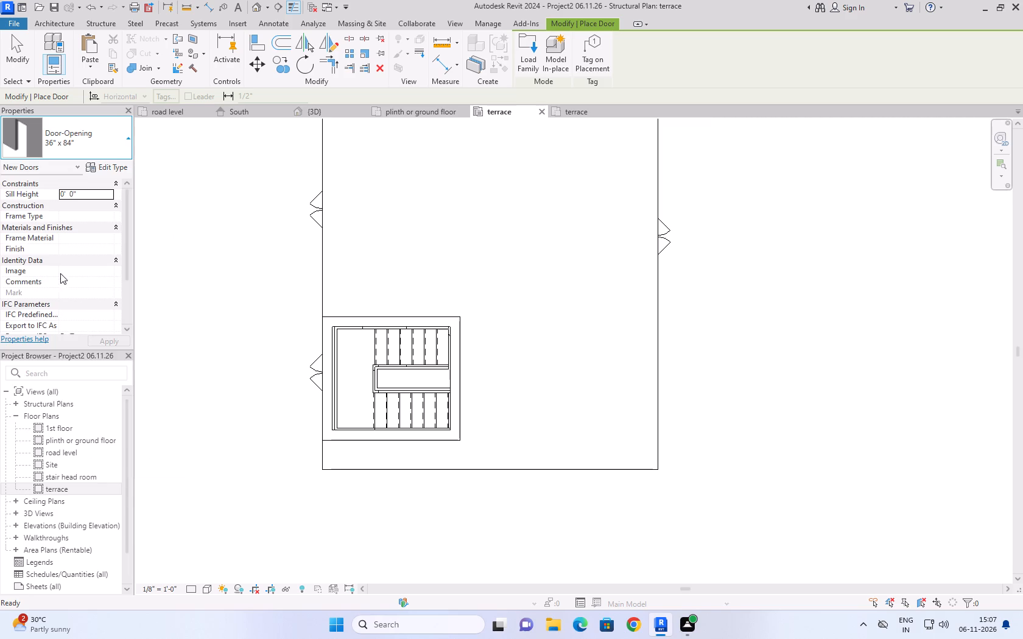
pyautogui.click(104, 147)
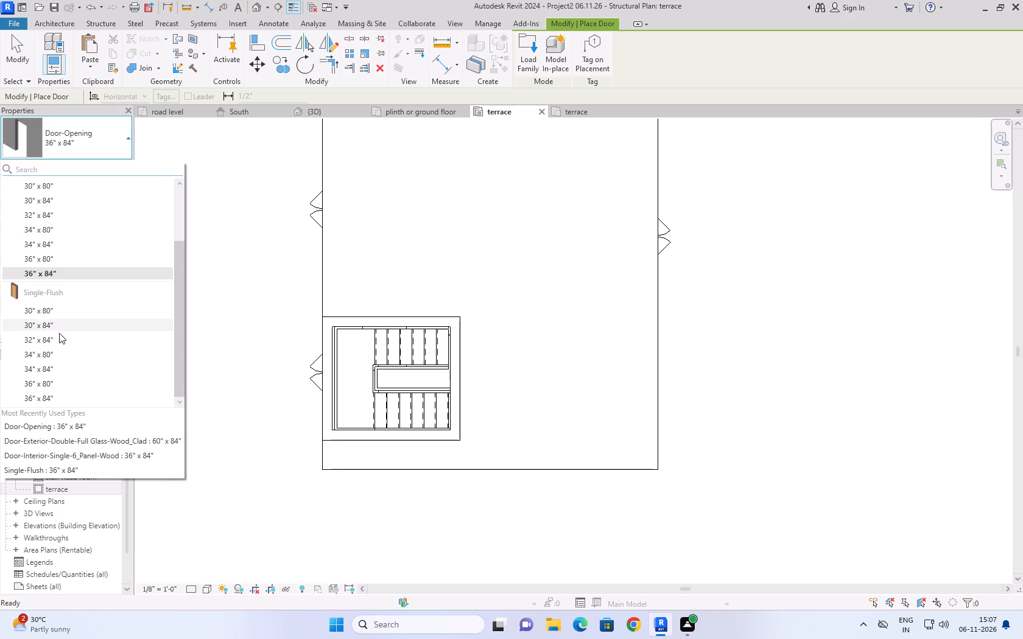
pyautogui.click(62, 373)
pyautogui.click(83, 134)
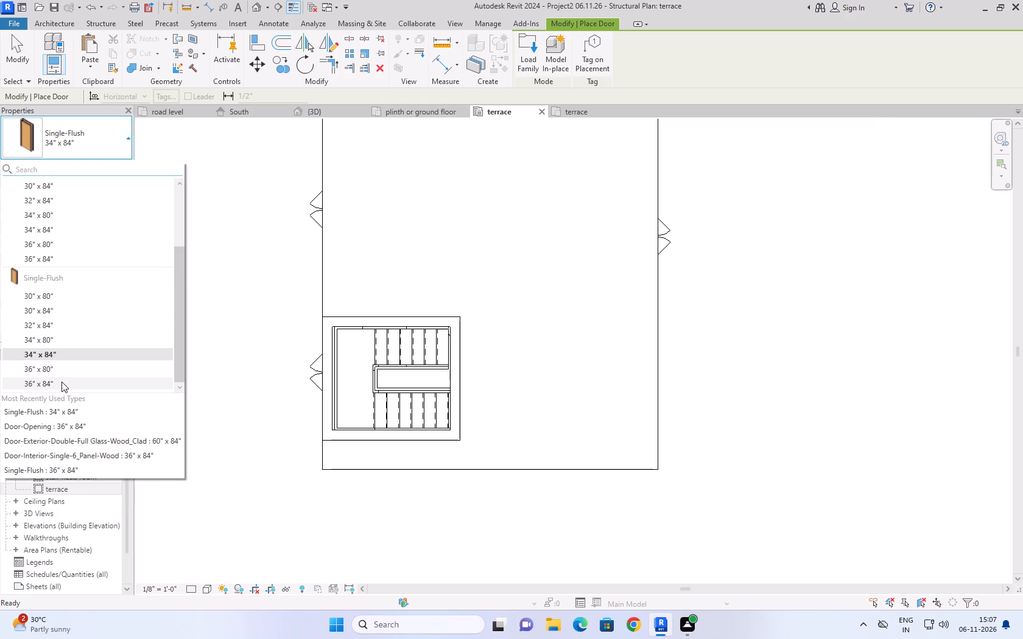
pyautogui.click(62, 382)
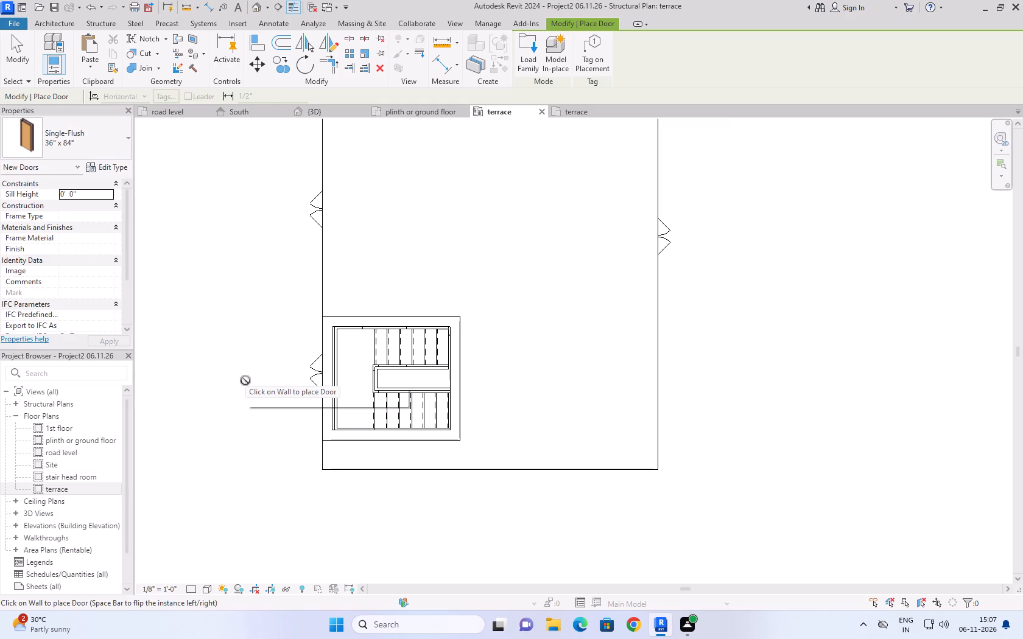
pyautogui.click(461, 345)
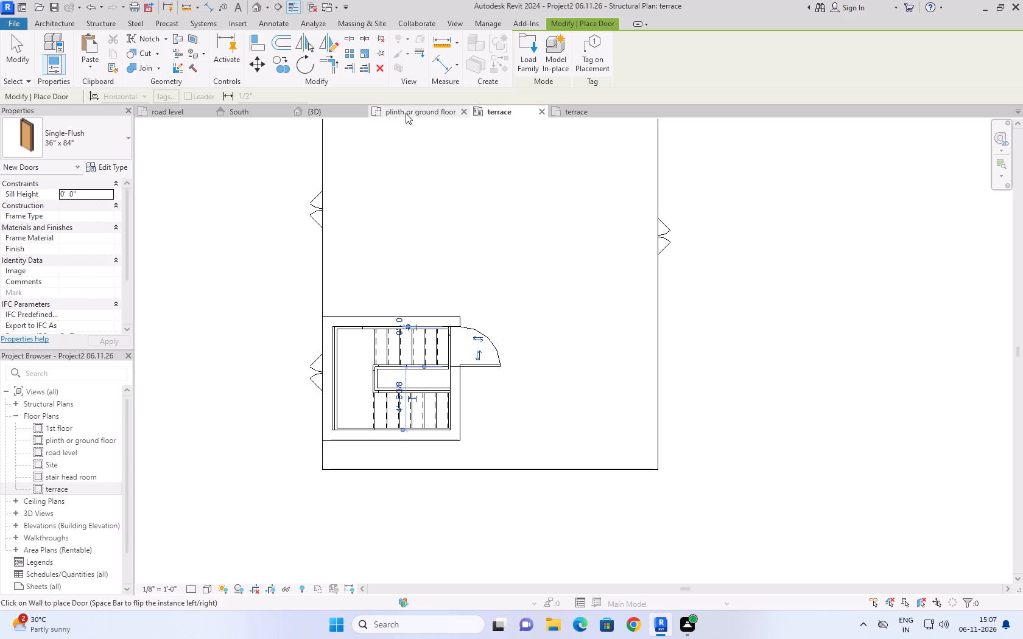
# Examine the stair head room's new door and the rest of the house in 3D, ending door placement.
pyautogui.click(317, 114)
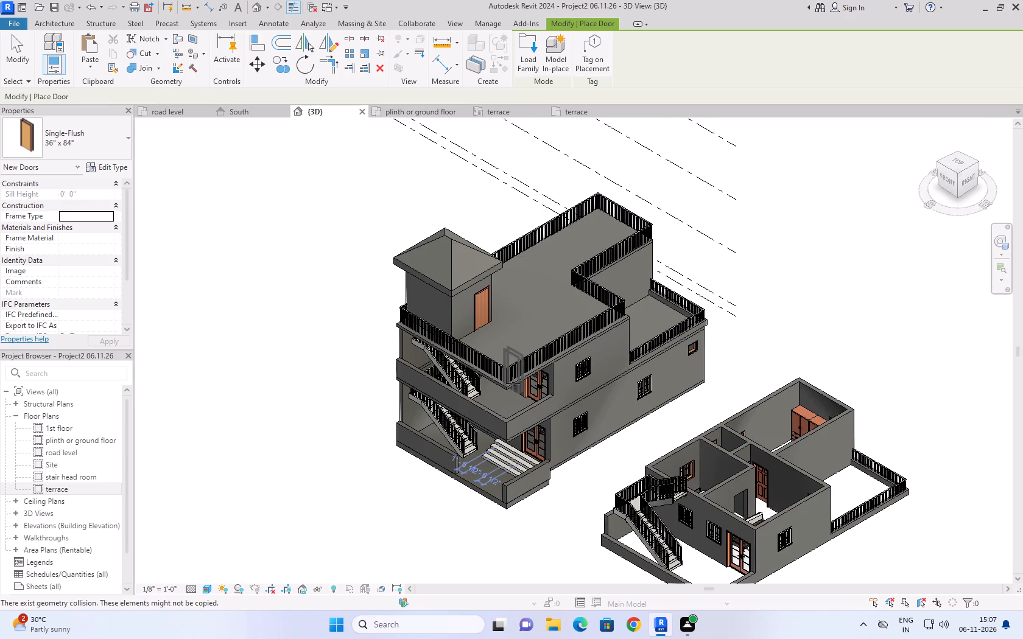
pyautogui.scroll(6, 480, 338)
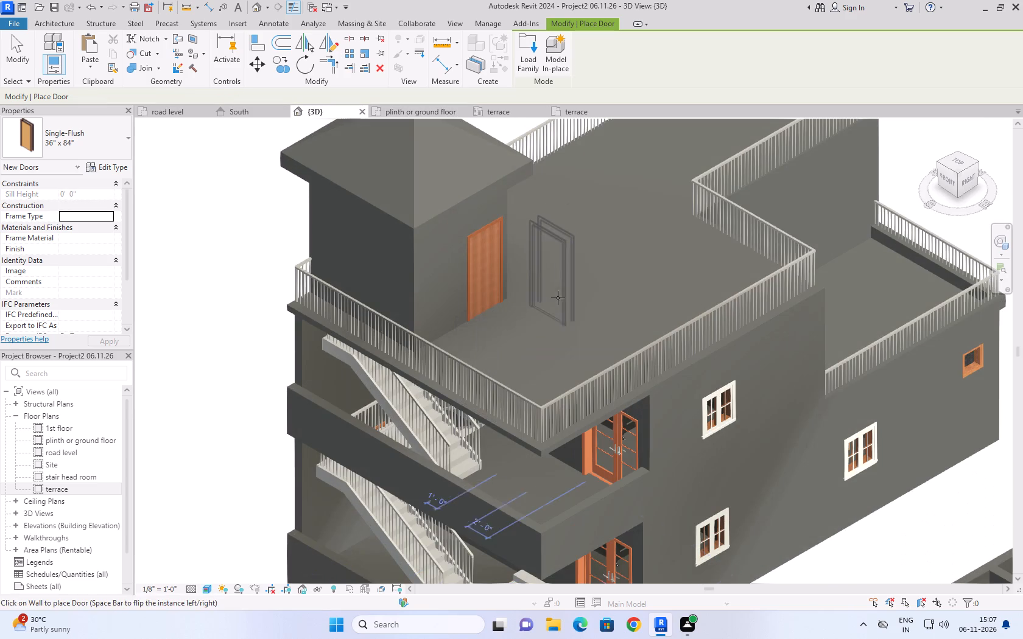
pyautogui.scroll(-4, 187, 366)
pyautogui.scroll(-5, 255, 397)
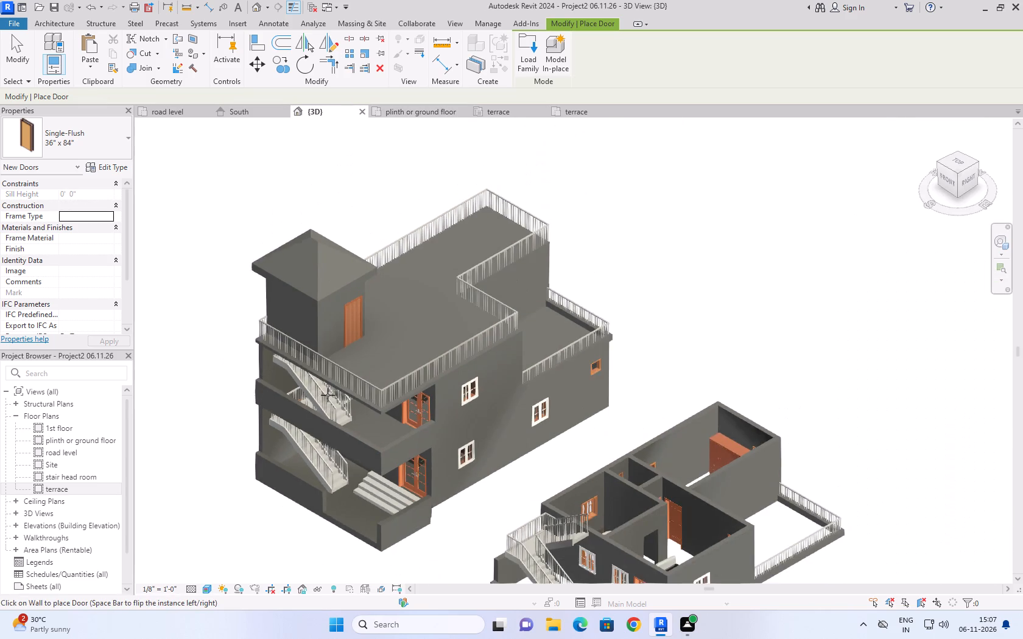
pyautogui.click(12, 44)
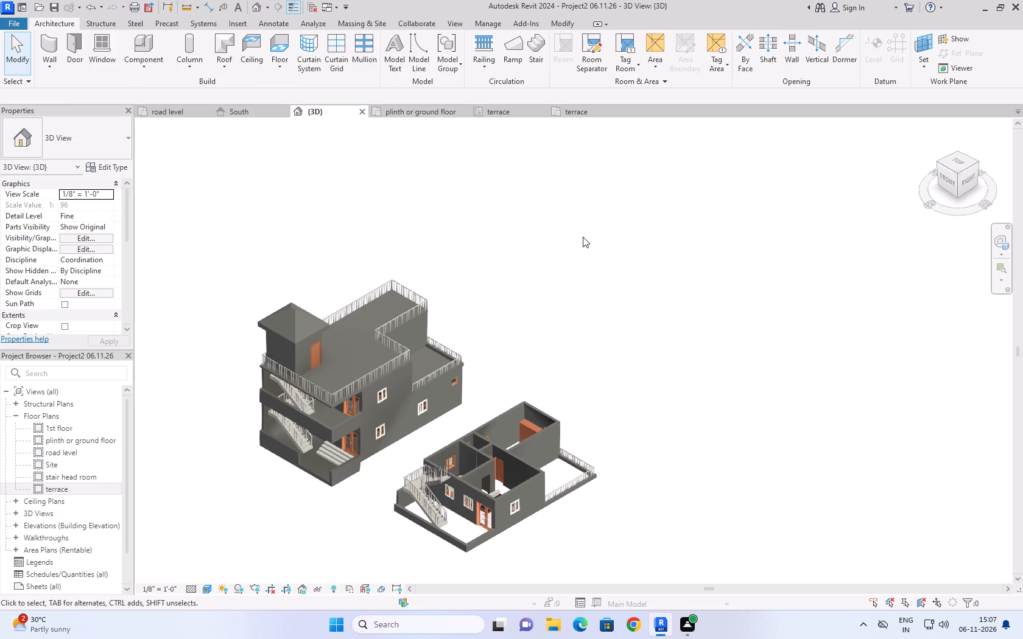
pyautogui.scroll(5, 278, 525)
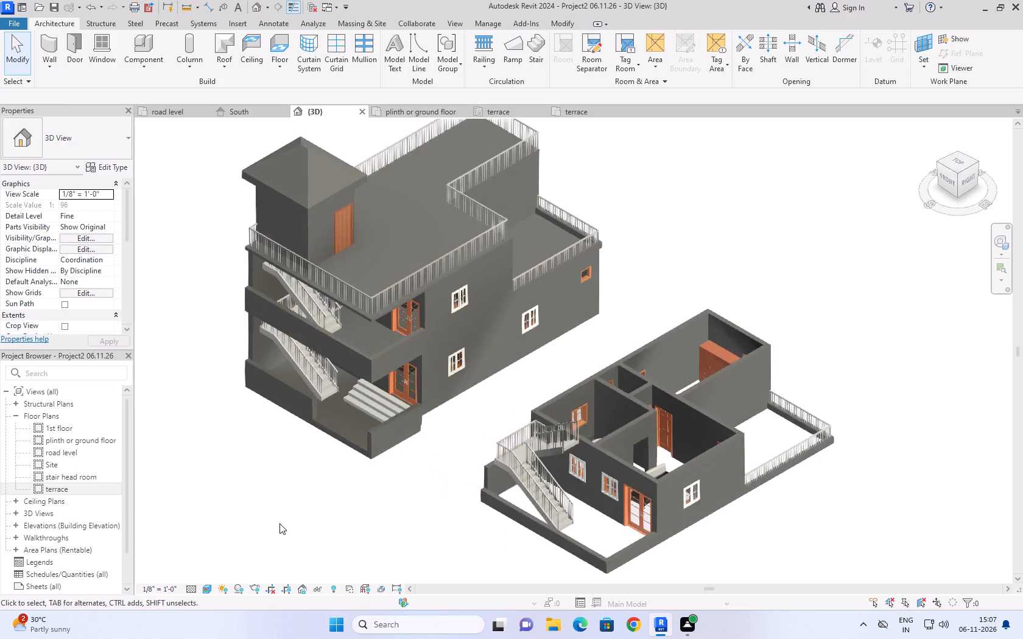
pyautogui.scroll(3, 279, 523)
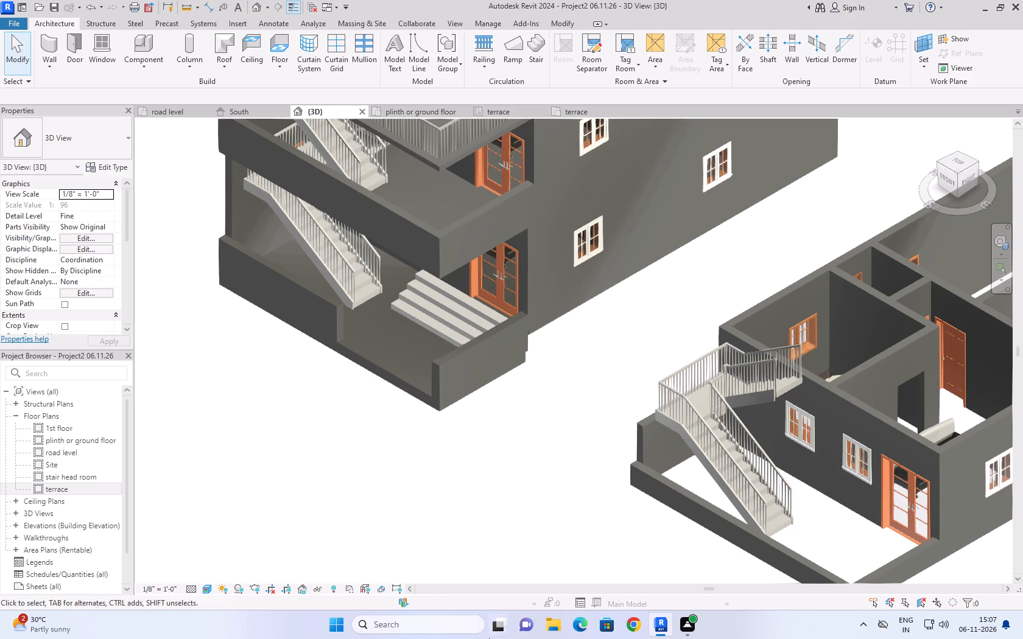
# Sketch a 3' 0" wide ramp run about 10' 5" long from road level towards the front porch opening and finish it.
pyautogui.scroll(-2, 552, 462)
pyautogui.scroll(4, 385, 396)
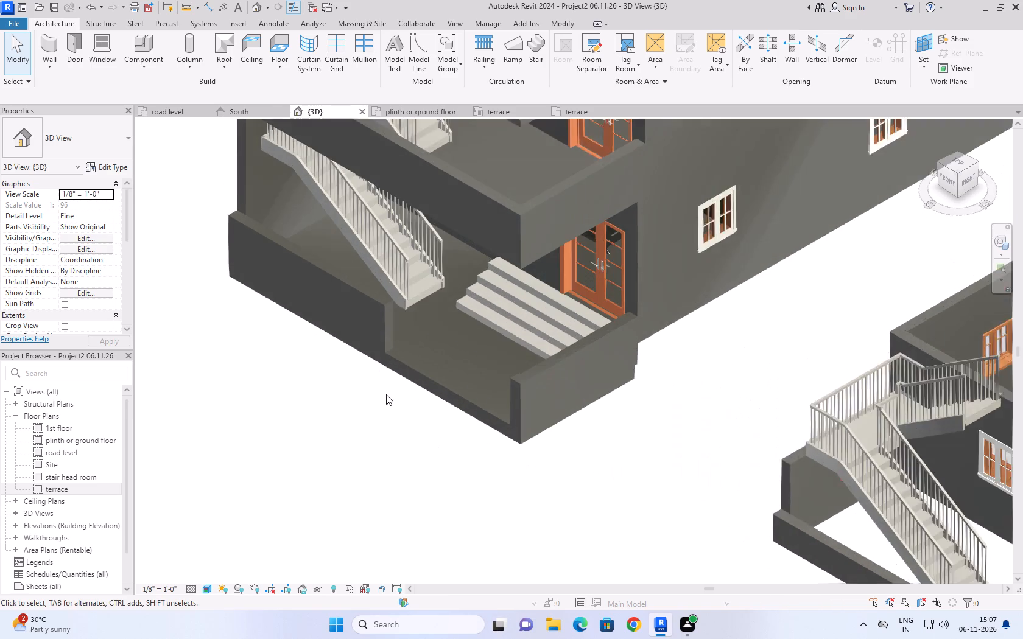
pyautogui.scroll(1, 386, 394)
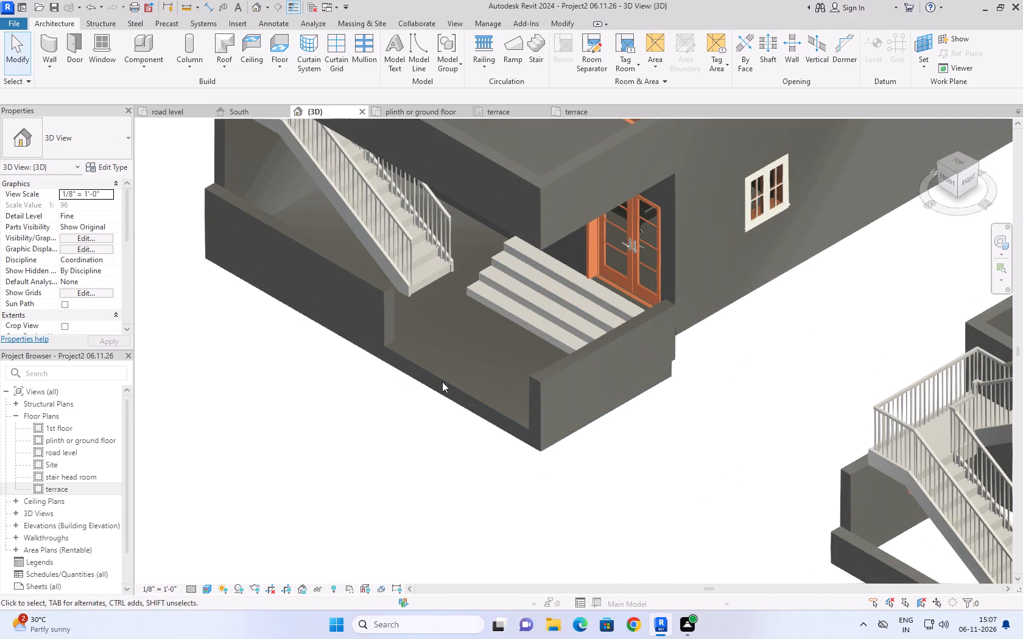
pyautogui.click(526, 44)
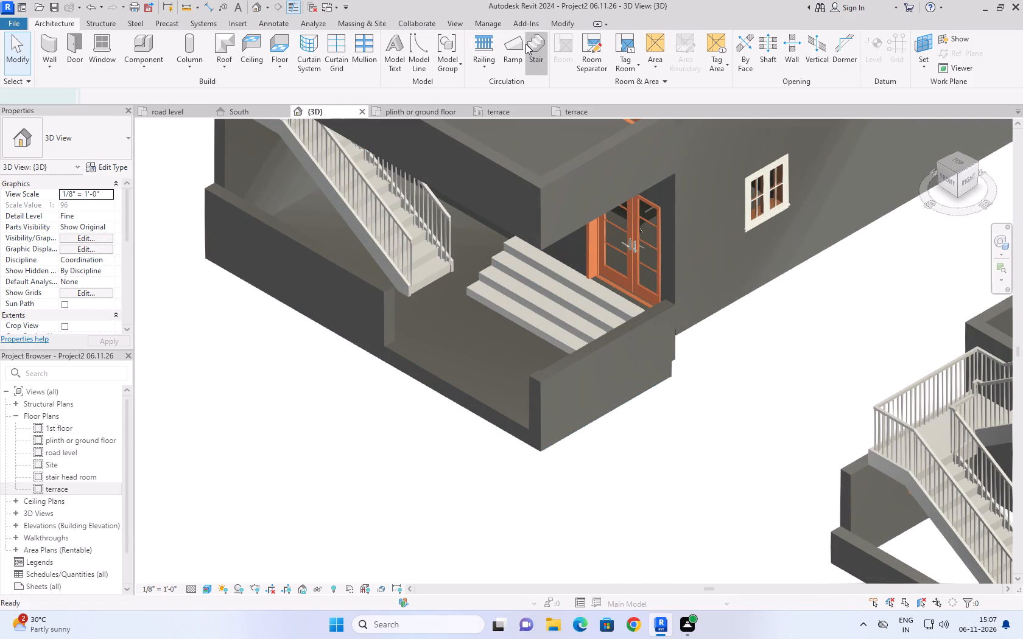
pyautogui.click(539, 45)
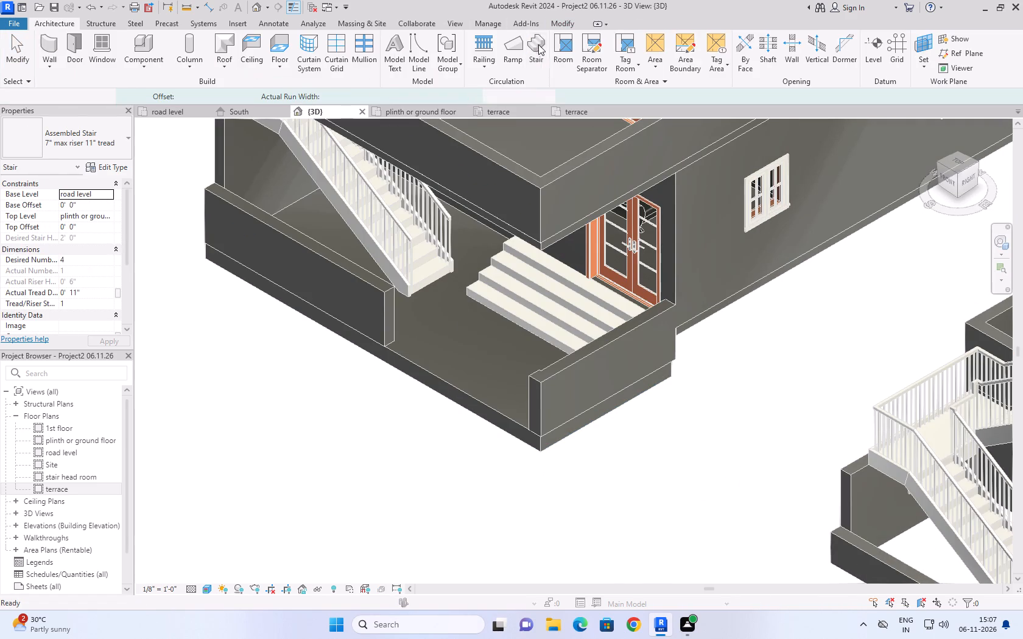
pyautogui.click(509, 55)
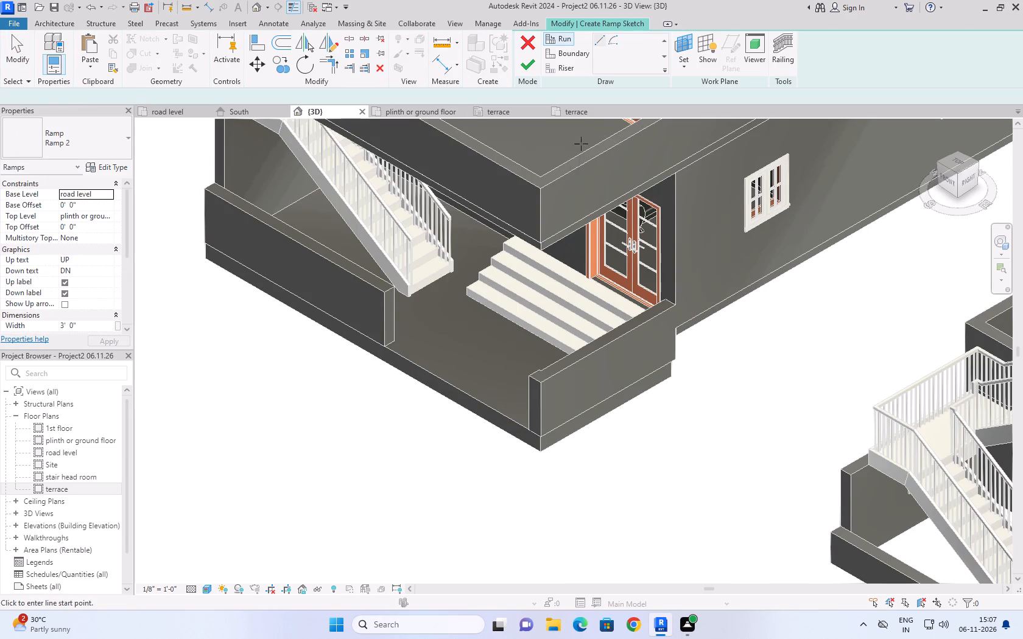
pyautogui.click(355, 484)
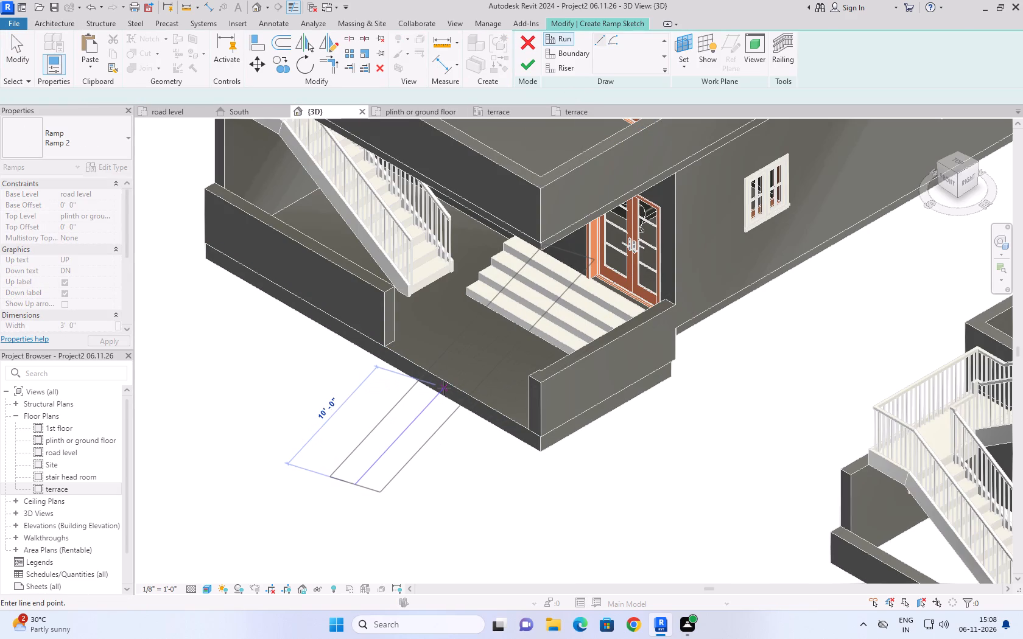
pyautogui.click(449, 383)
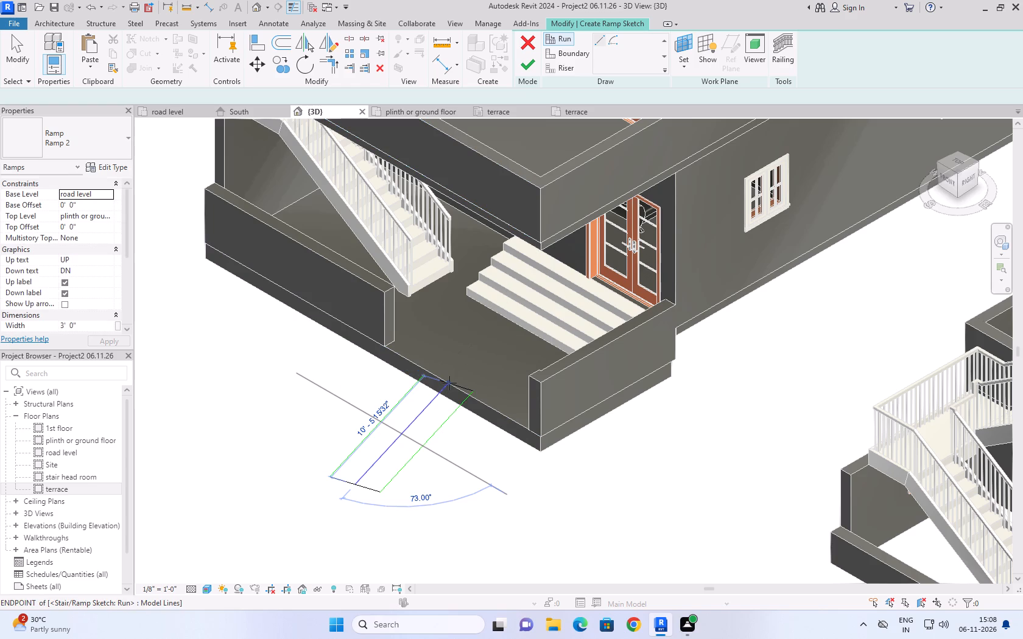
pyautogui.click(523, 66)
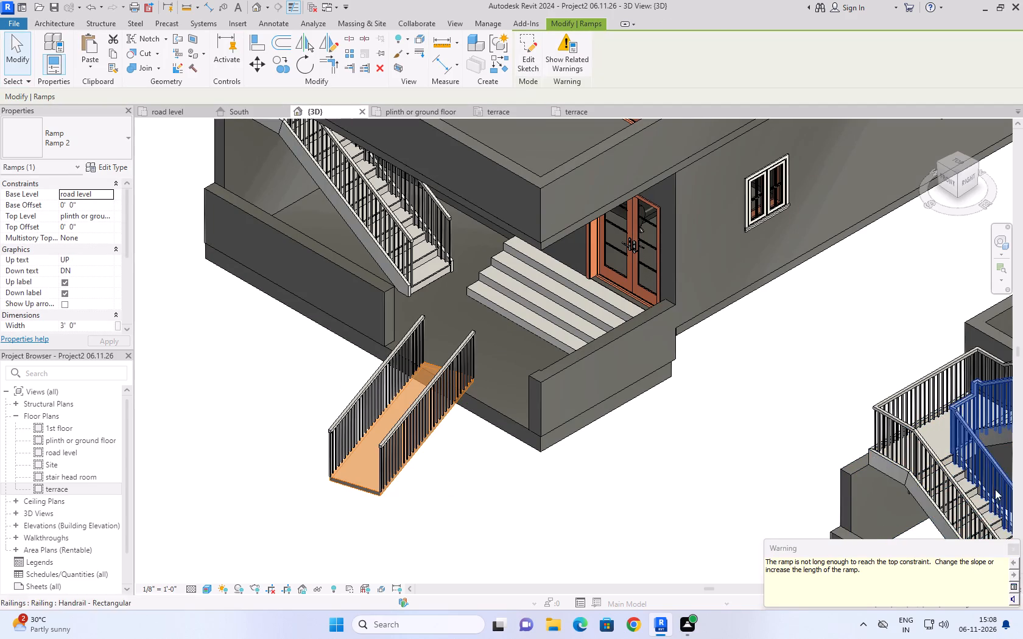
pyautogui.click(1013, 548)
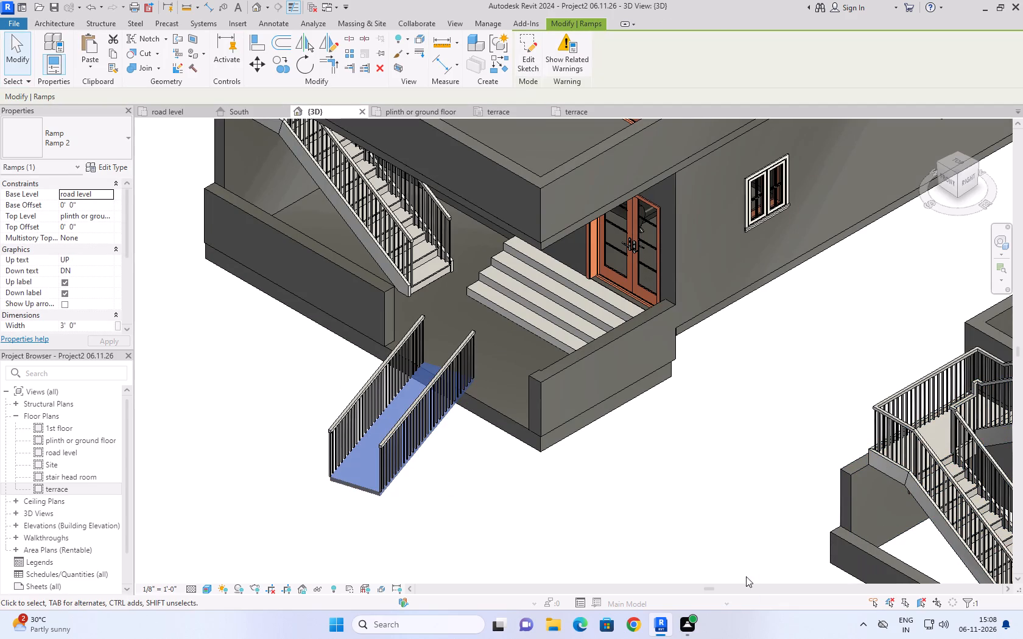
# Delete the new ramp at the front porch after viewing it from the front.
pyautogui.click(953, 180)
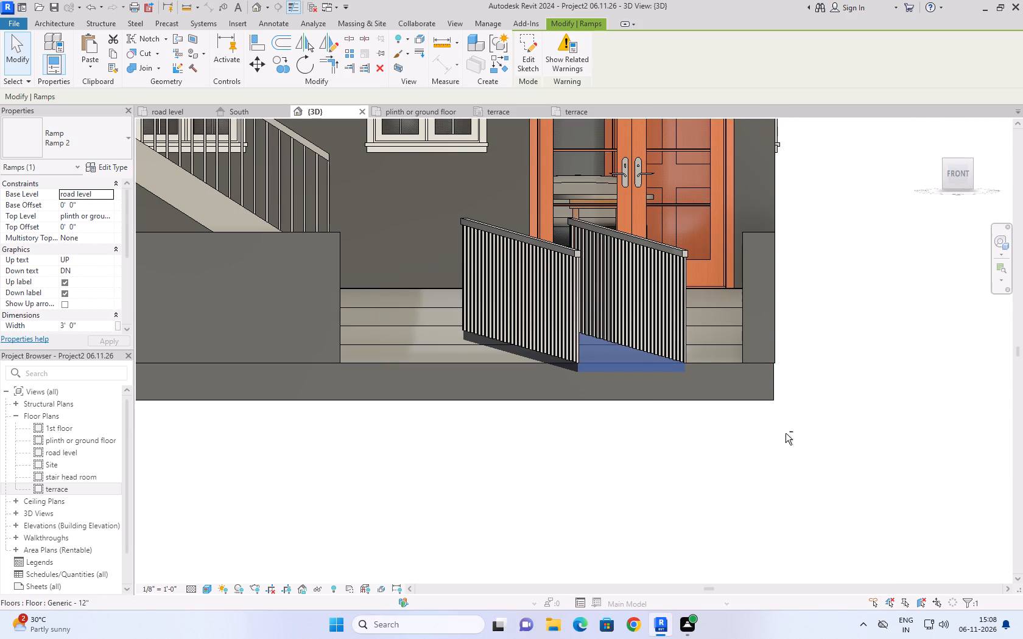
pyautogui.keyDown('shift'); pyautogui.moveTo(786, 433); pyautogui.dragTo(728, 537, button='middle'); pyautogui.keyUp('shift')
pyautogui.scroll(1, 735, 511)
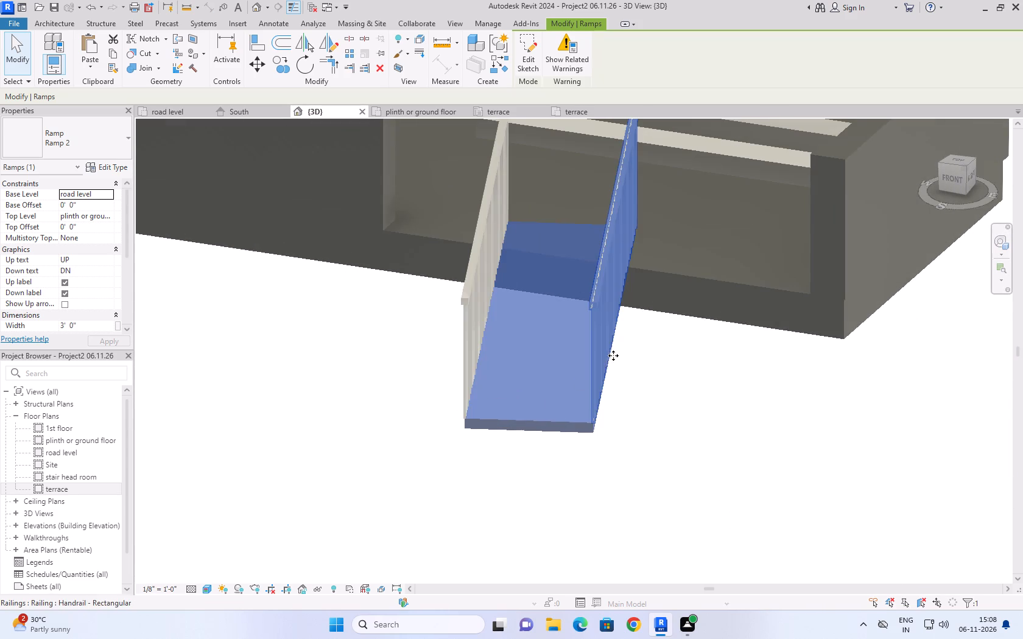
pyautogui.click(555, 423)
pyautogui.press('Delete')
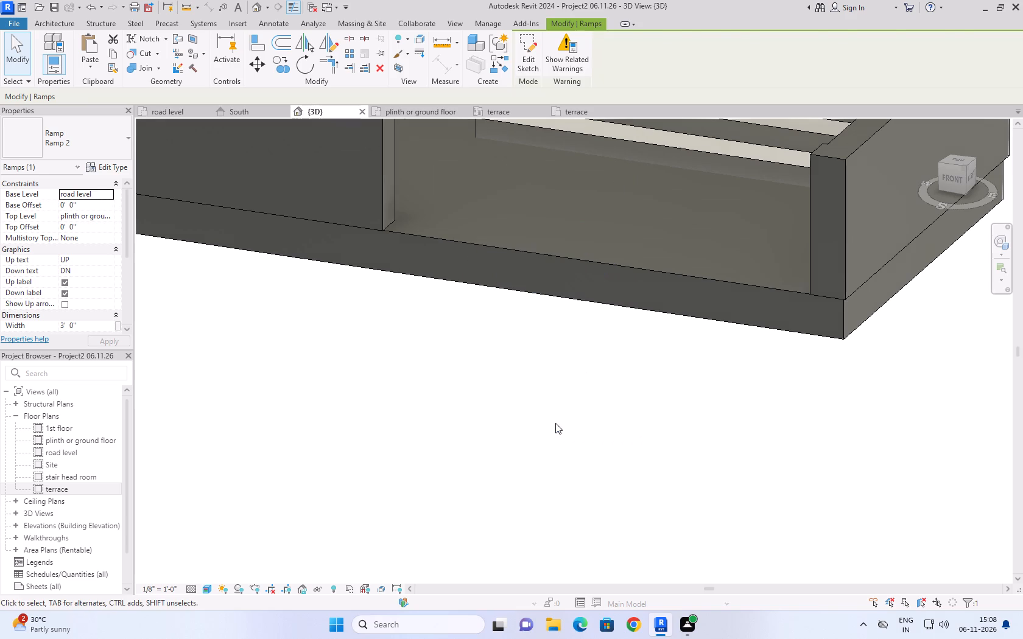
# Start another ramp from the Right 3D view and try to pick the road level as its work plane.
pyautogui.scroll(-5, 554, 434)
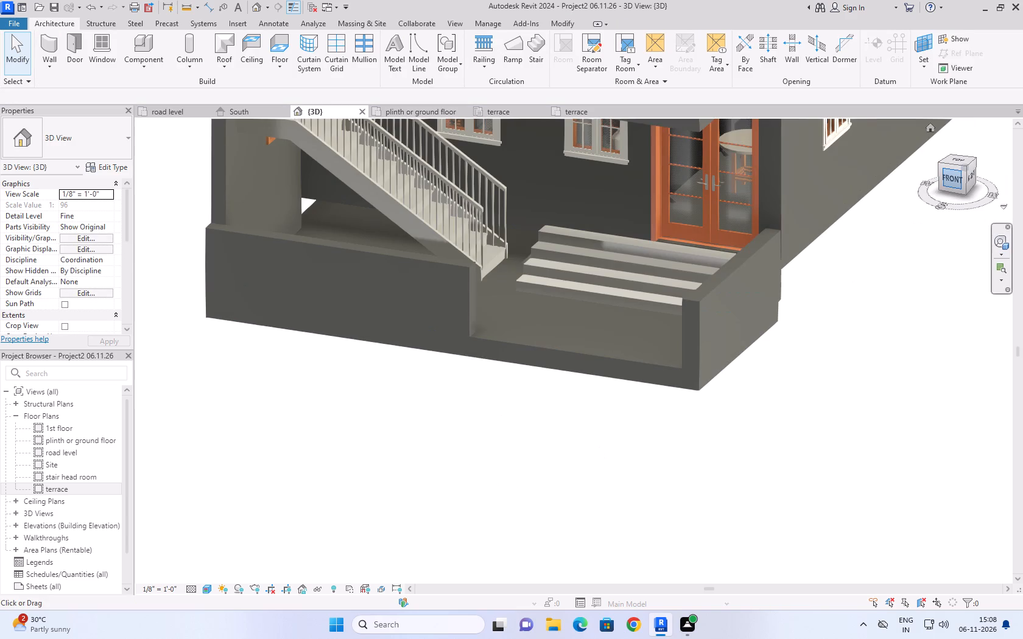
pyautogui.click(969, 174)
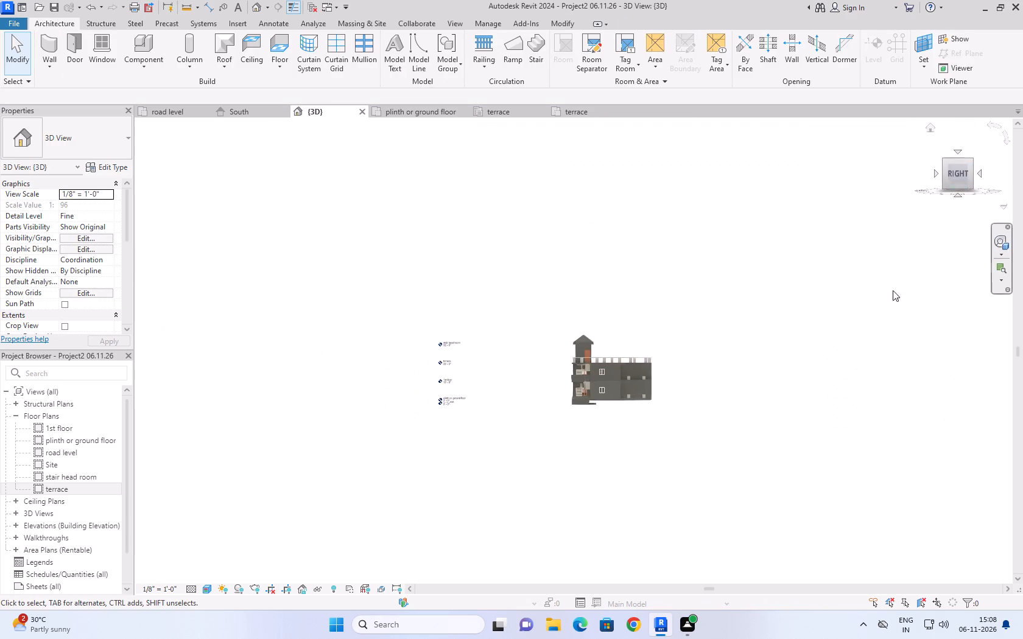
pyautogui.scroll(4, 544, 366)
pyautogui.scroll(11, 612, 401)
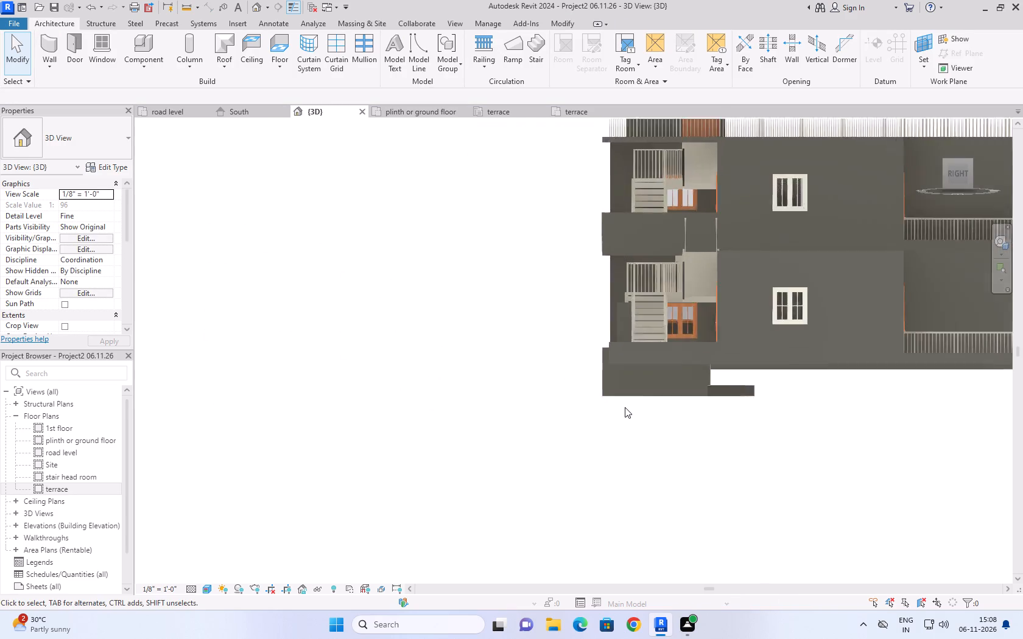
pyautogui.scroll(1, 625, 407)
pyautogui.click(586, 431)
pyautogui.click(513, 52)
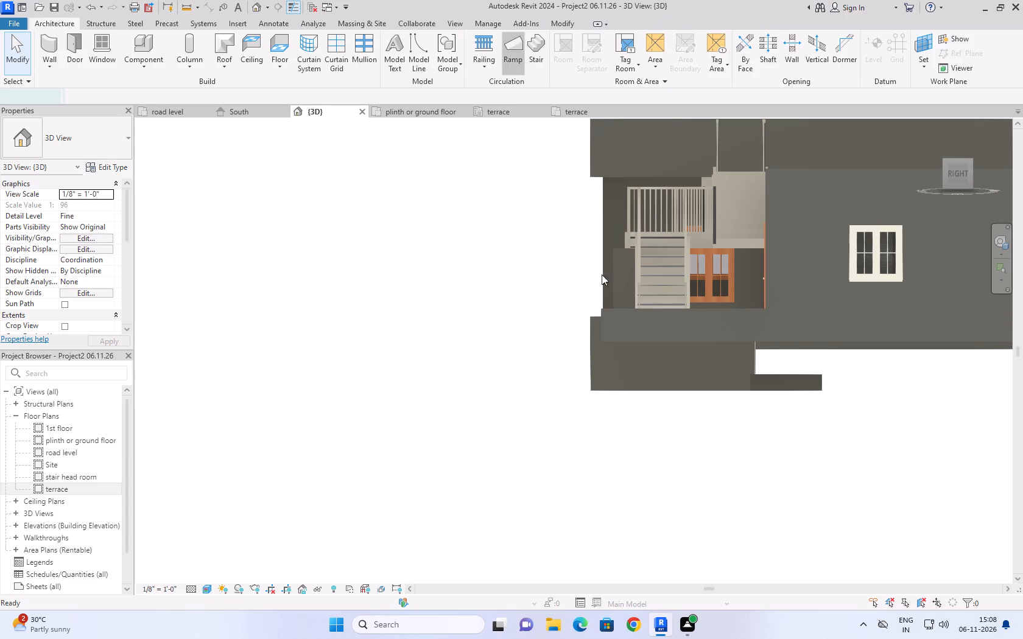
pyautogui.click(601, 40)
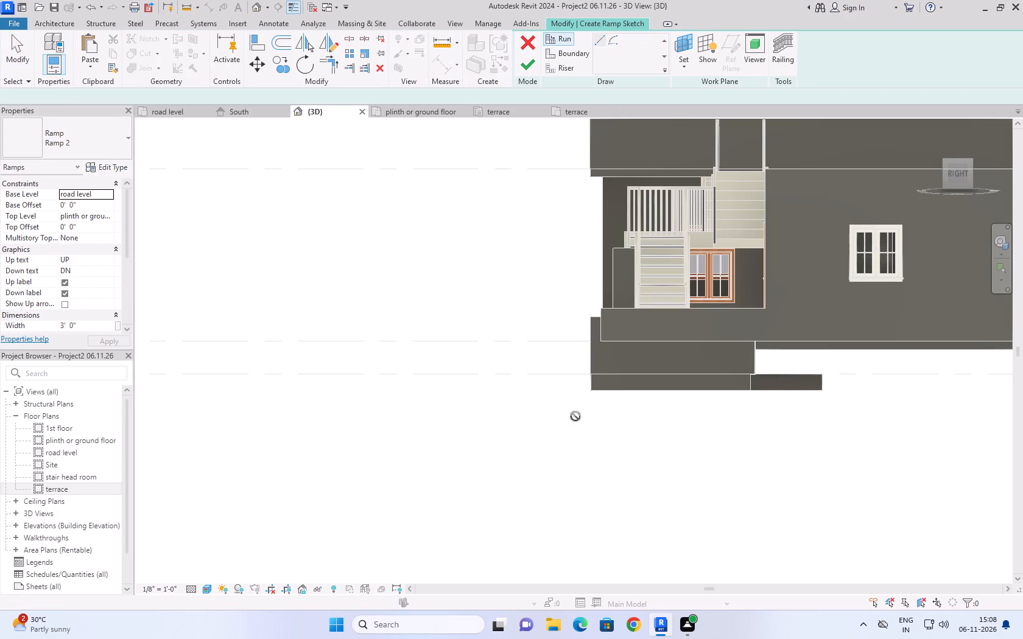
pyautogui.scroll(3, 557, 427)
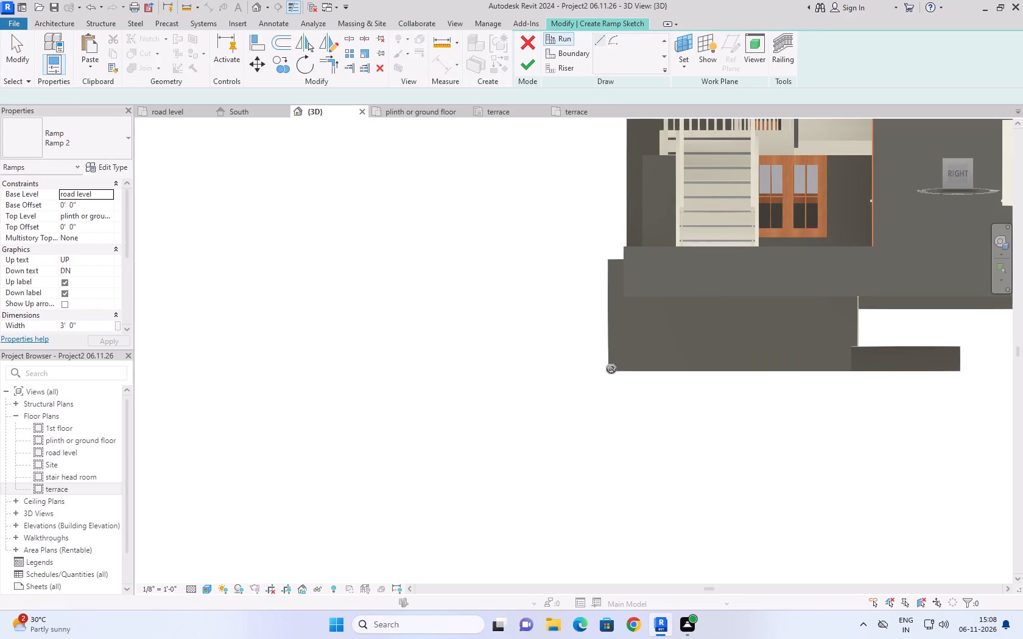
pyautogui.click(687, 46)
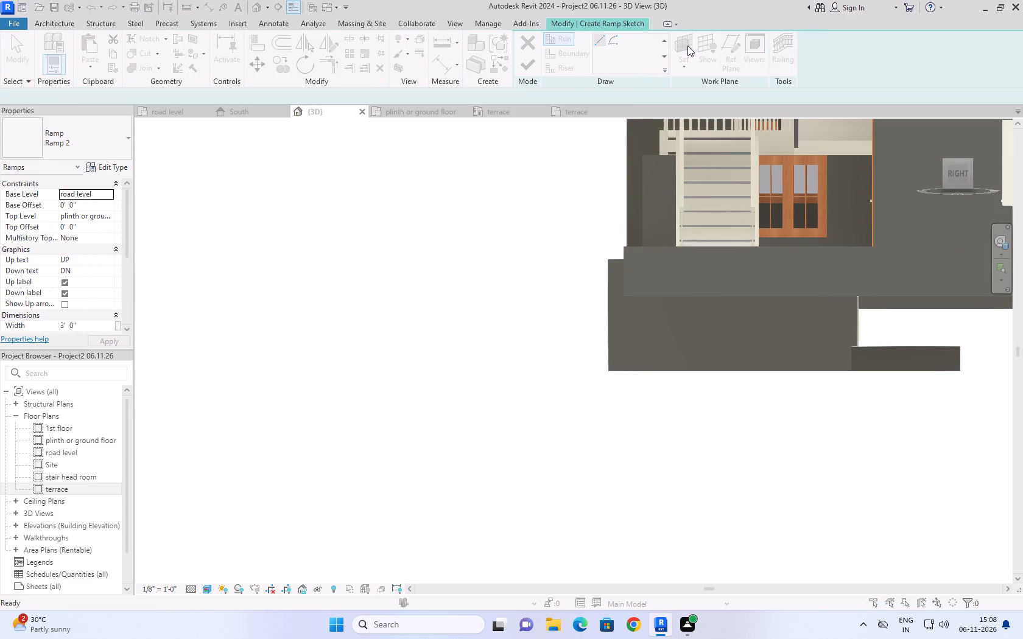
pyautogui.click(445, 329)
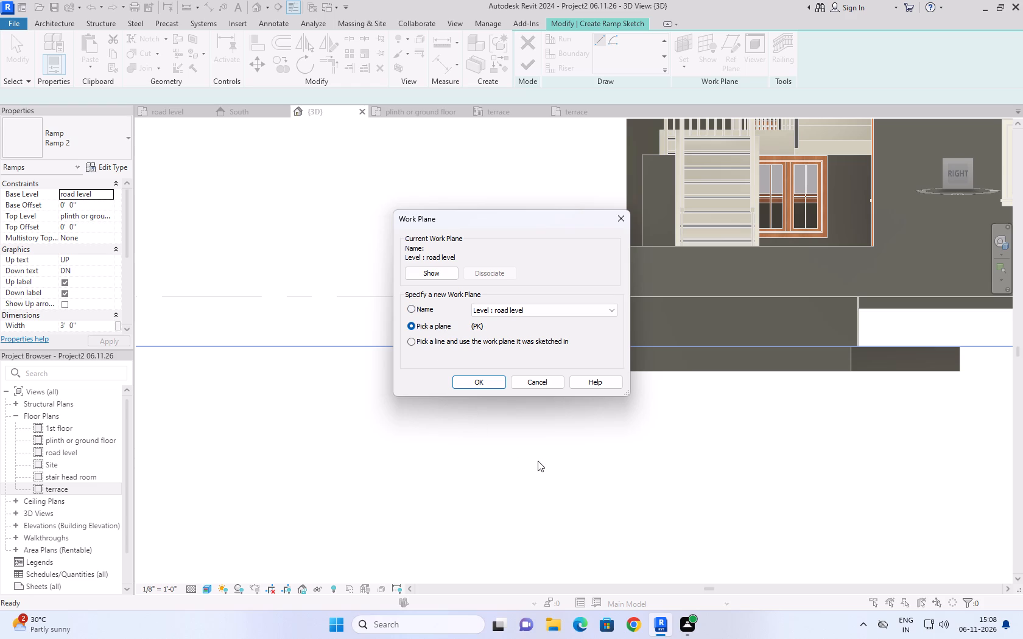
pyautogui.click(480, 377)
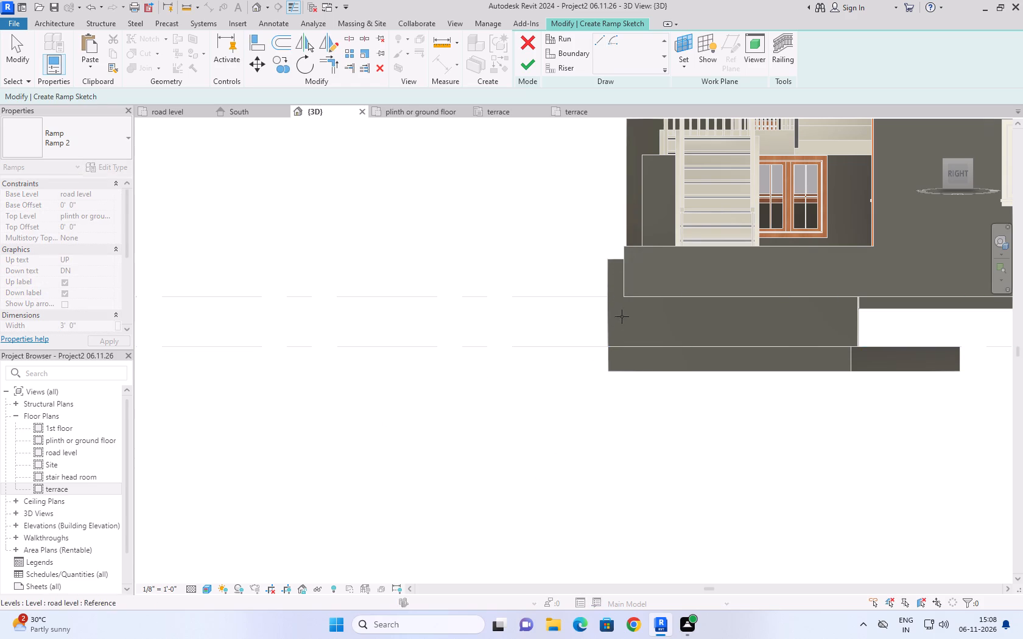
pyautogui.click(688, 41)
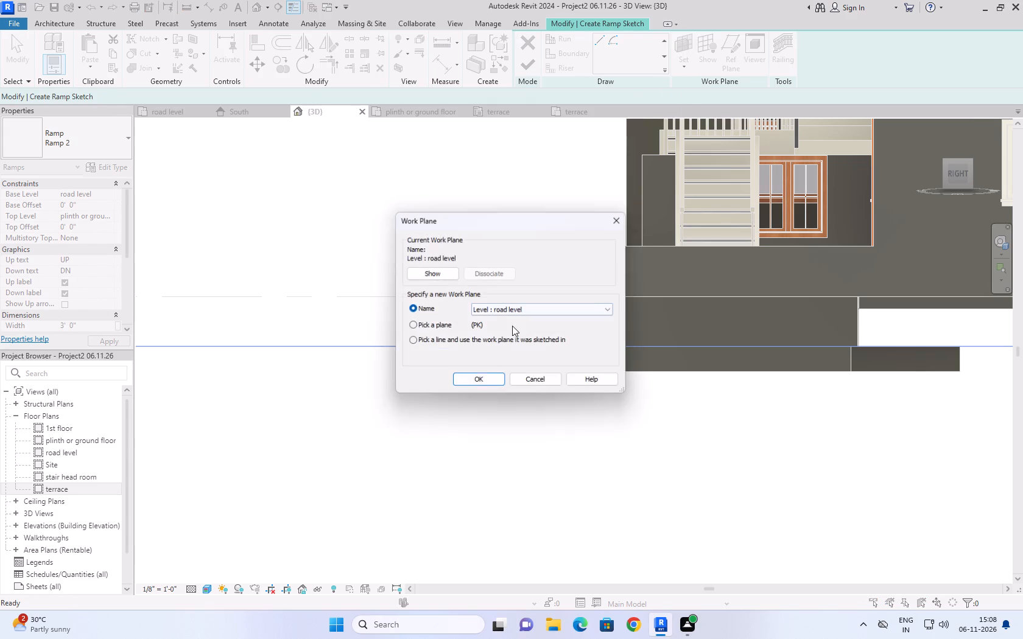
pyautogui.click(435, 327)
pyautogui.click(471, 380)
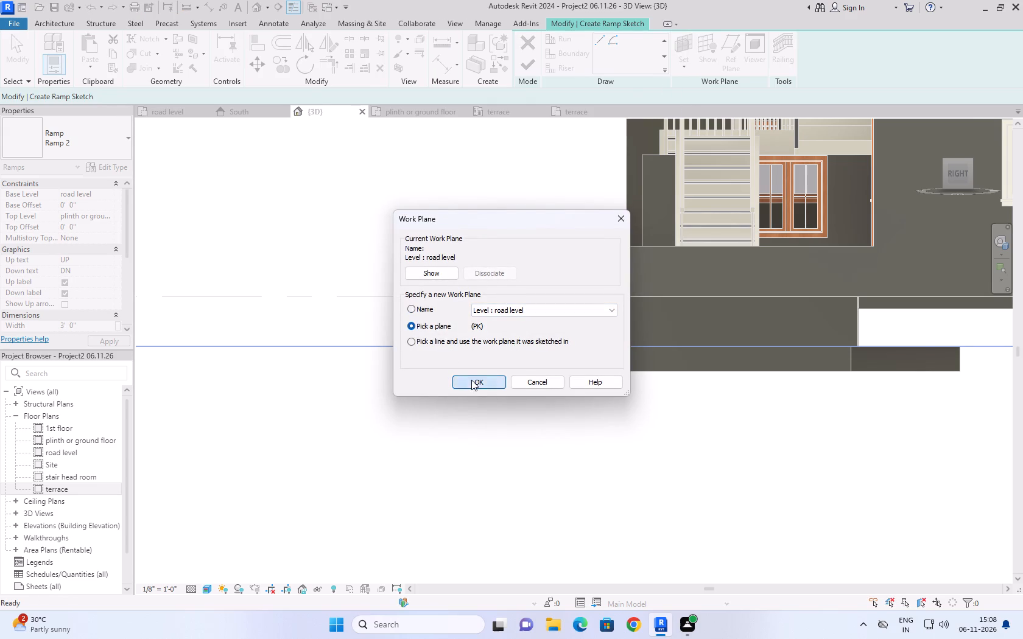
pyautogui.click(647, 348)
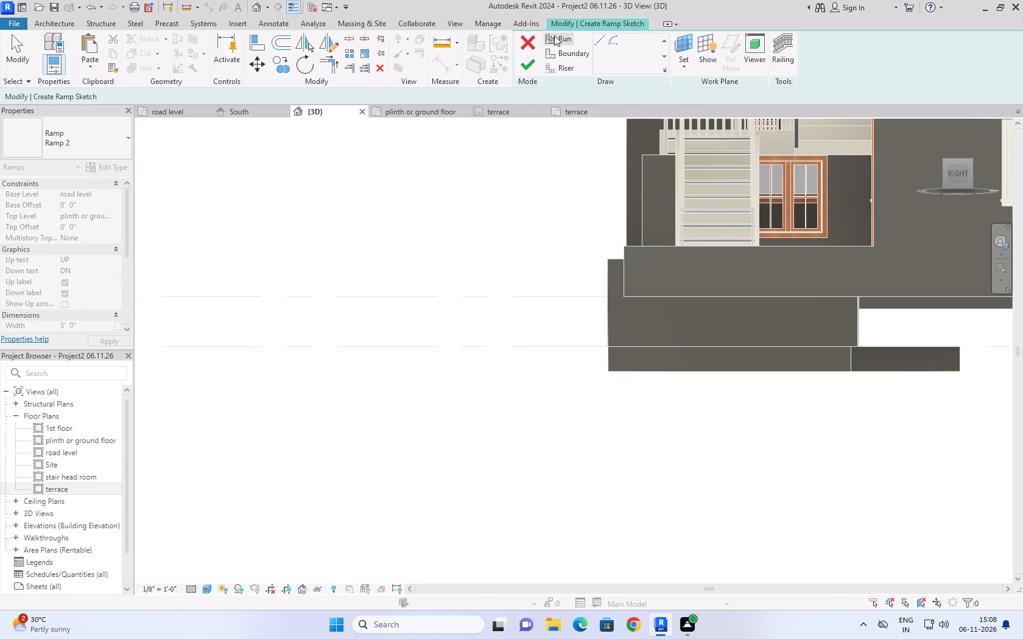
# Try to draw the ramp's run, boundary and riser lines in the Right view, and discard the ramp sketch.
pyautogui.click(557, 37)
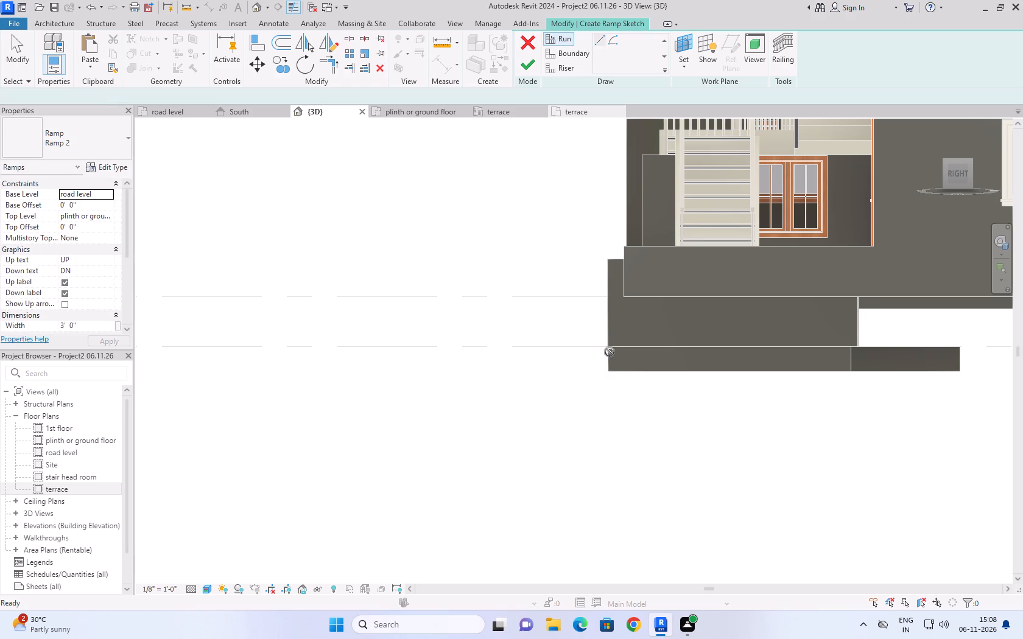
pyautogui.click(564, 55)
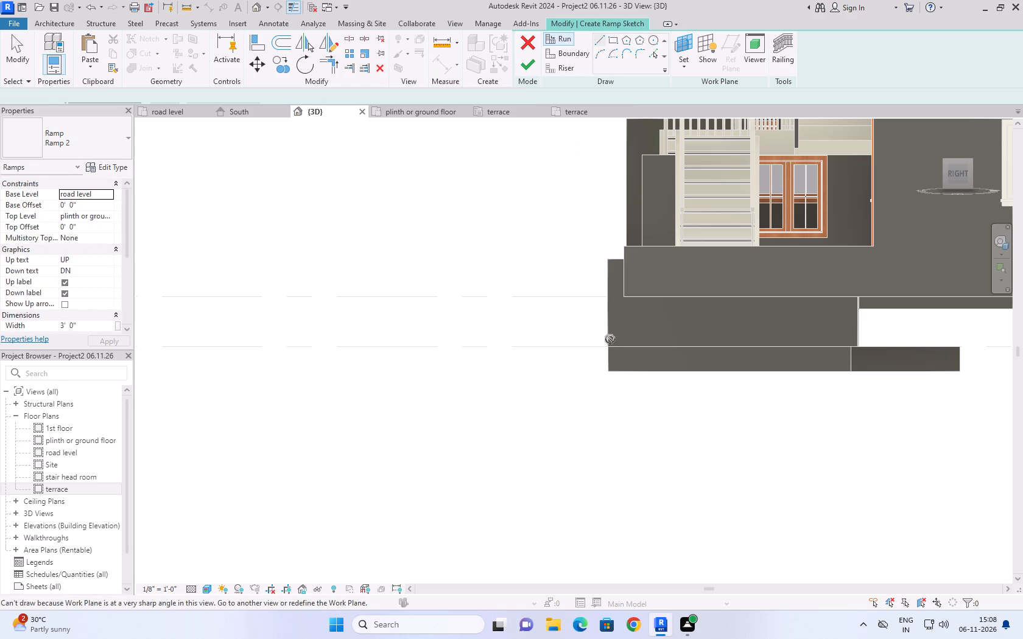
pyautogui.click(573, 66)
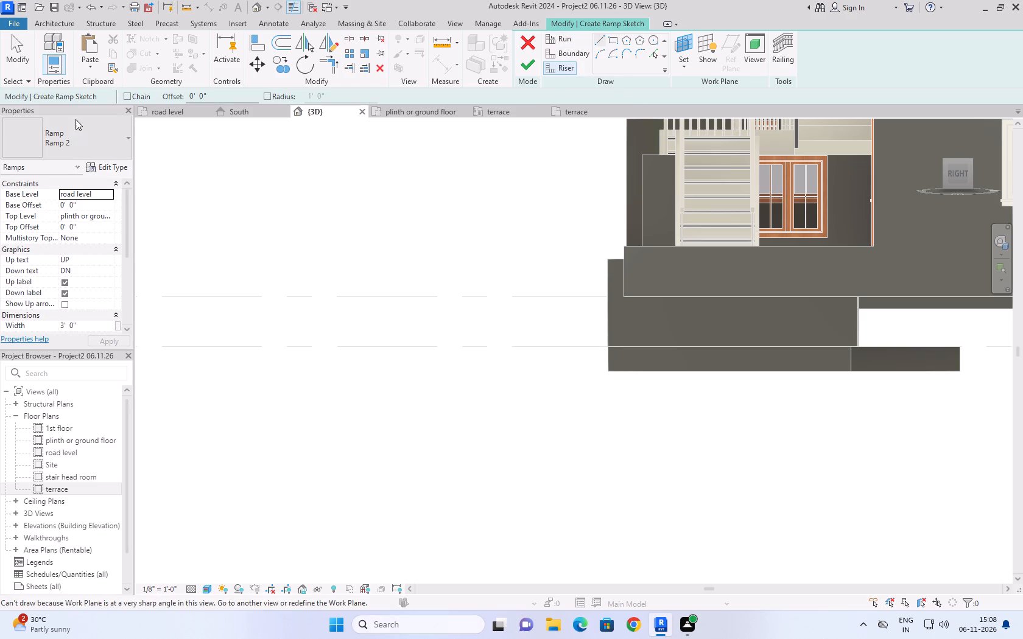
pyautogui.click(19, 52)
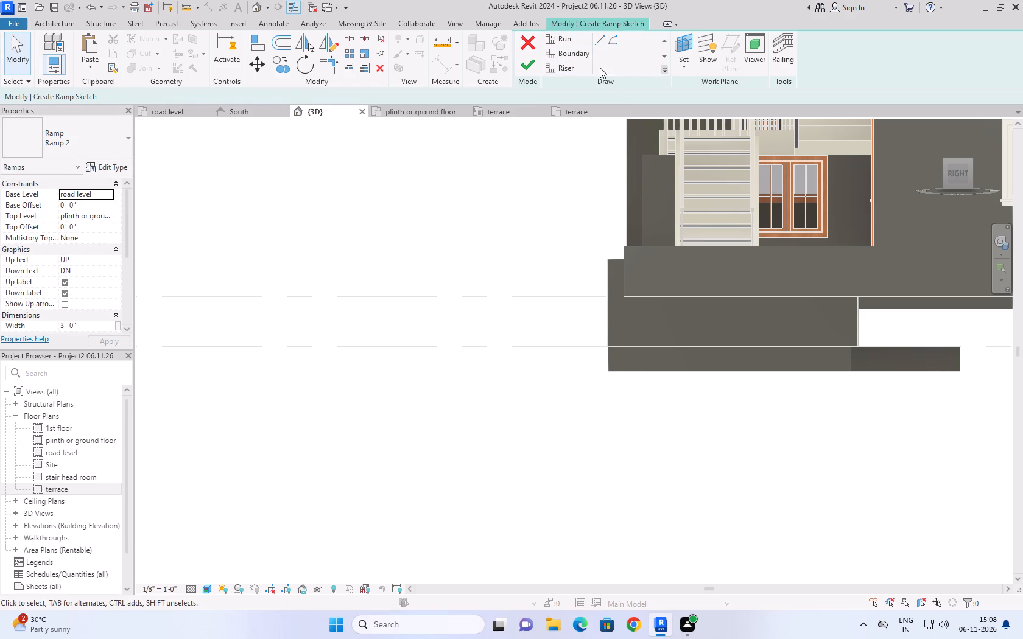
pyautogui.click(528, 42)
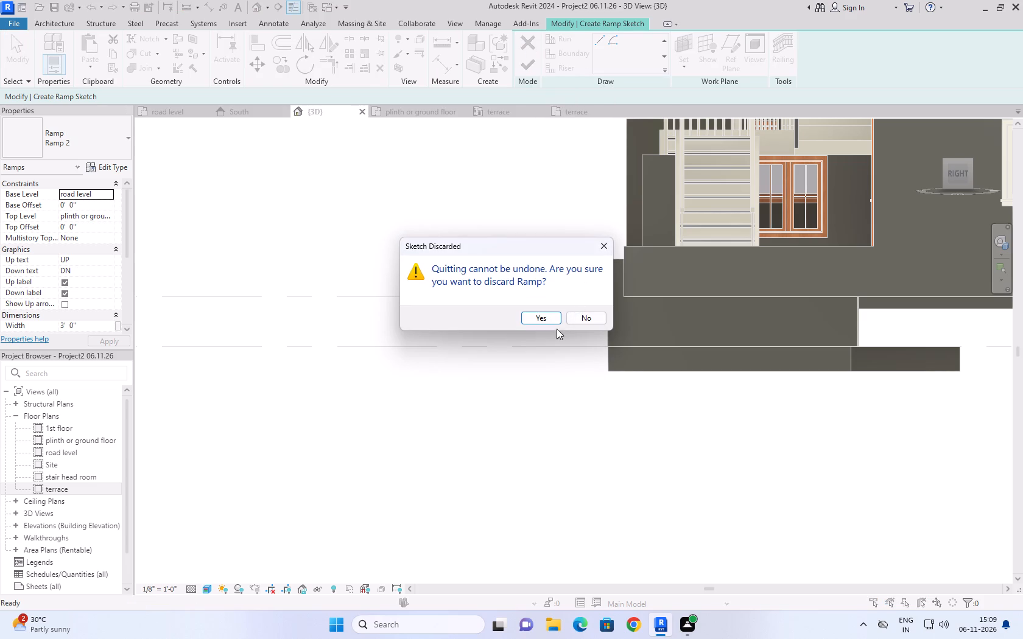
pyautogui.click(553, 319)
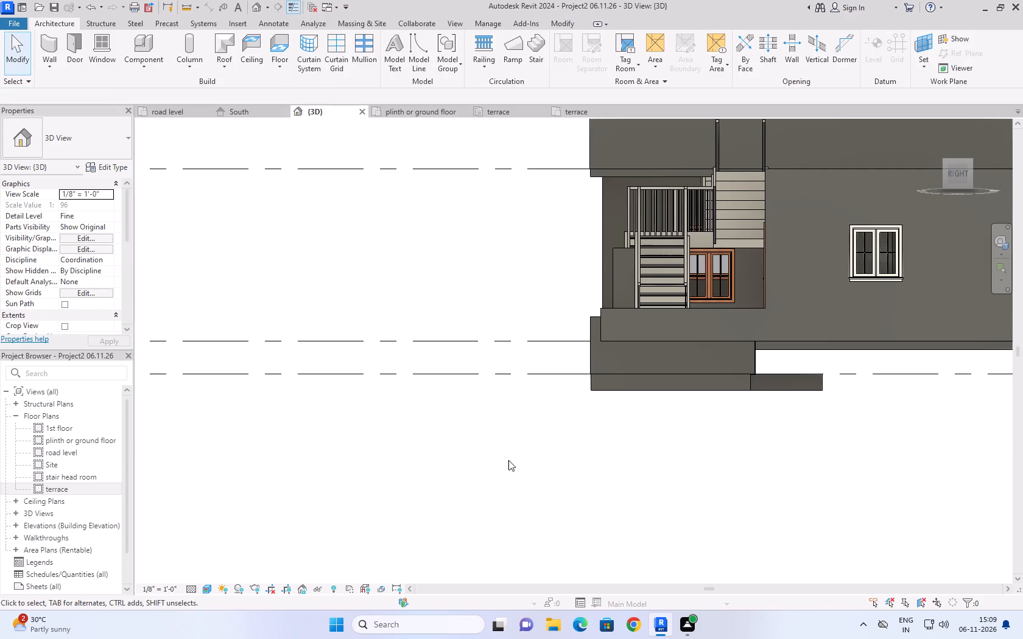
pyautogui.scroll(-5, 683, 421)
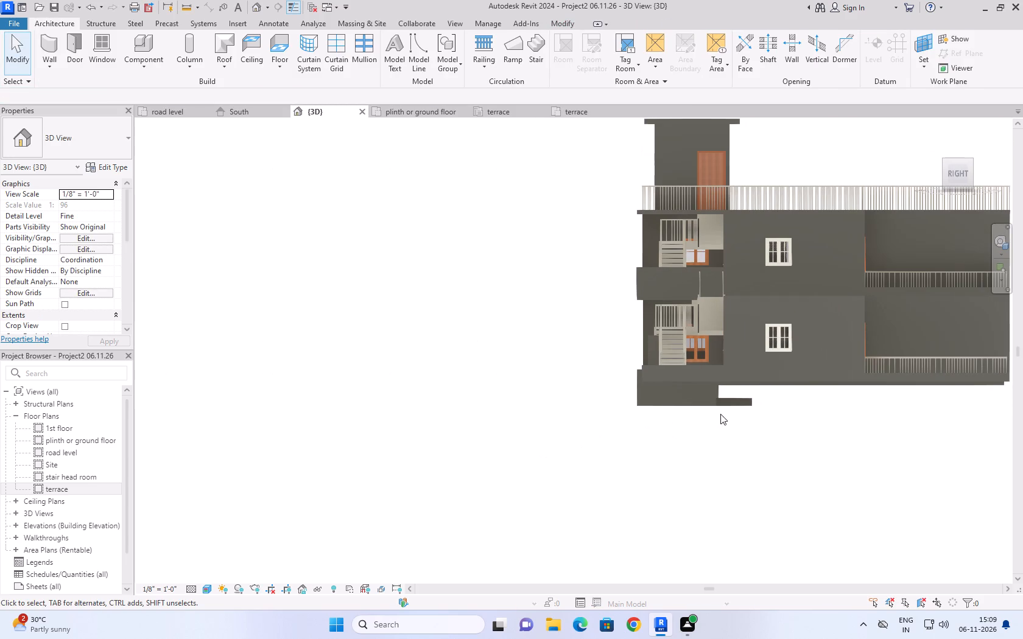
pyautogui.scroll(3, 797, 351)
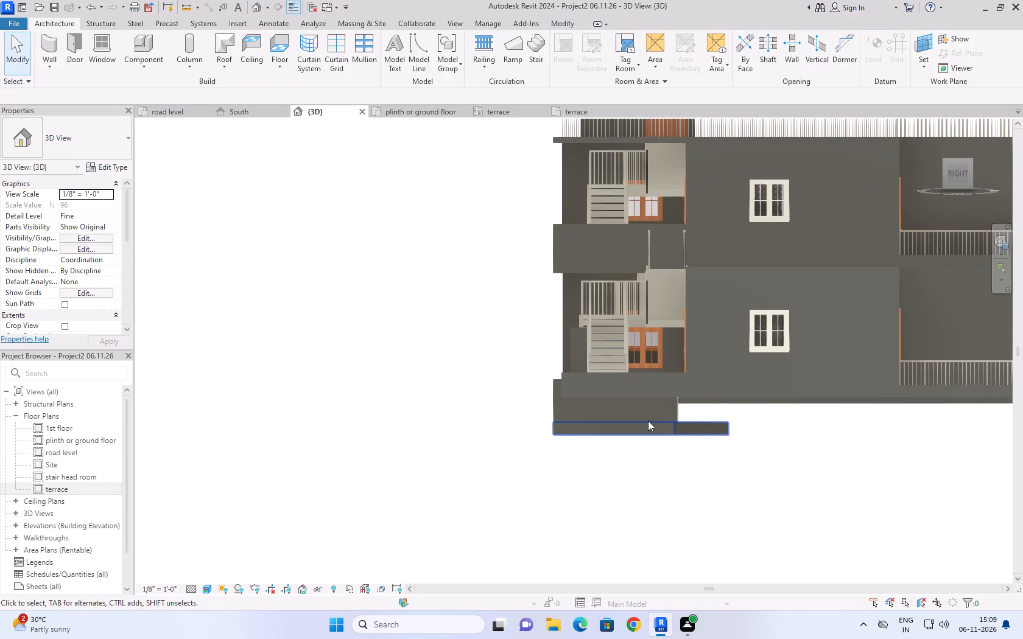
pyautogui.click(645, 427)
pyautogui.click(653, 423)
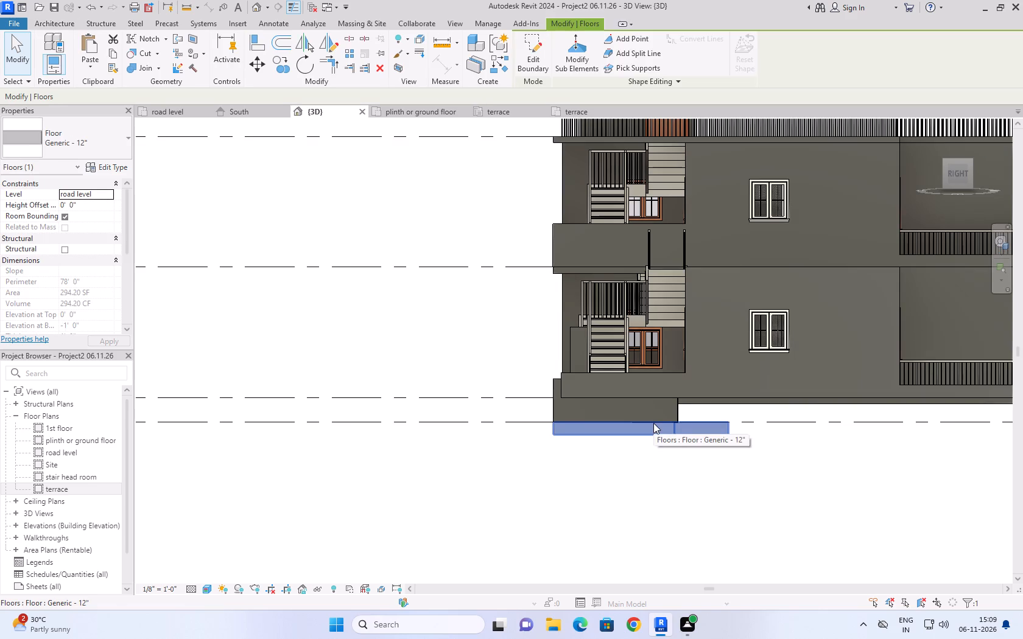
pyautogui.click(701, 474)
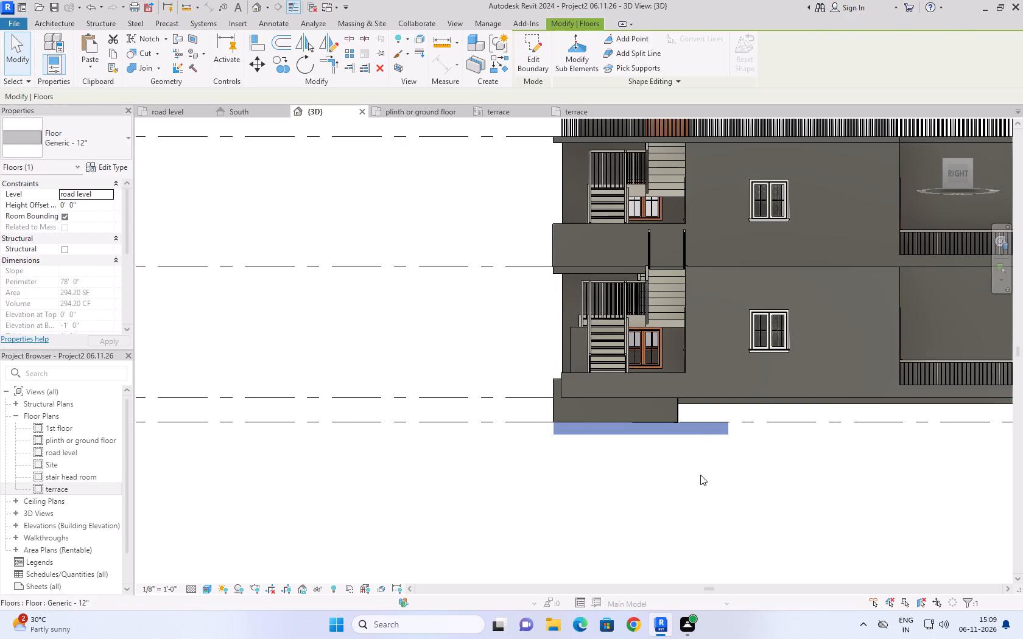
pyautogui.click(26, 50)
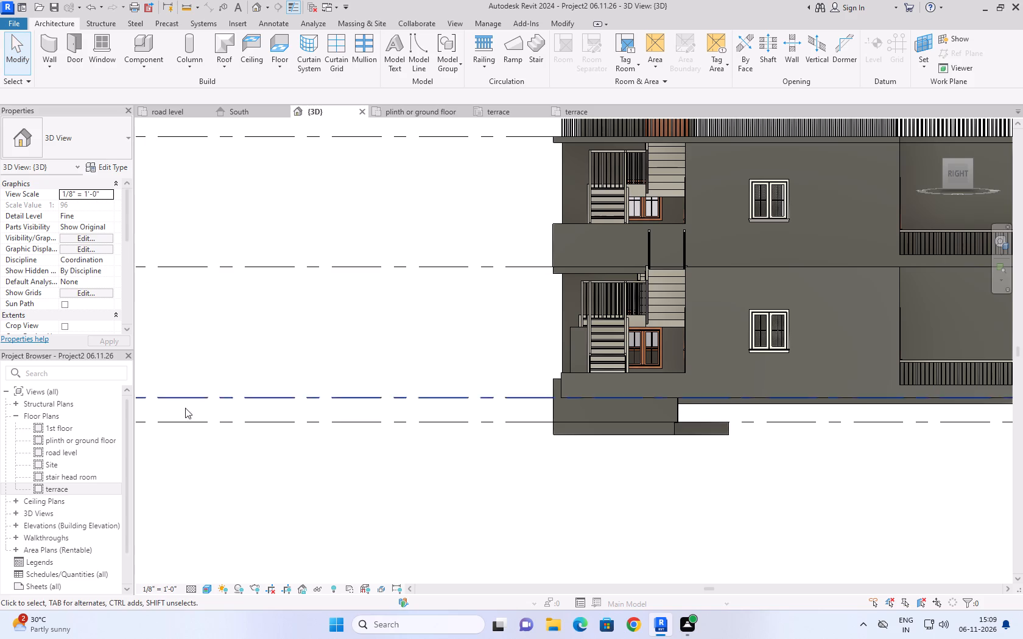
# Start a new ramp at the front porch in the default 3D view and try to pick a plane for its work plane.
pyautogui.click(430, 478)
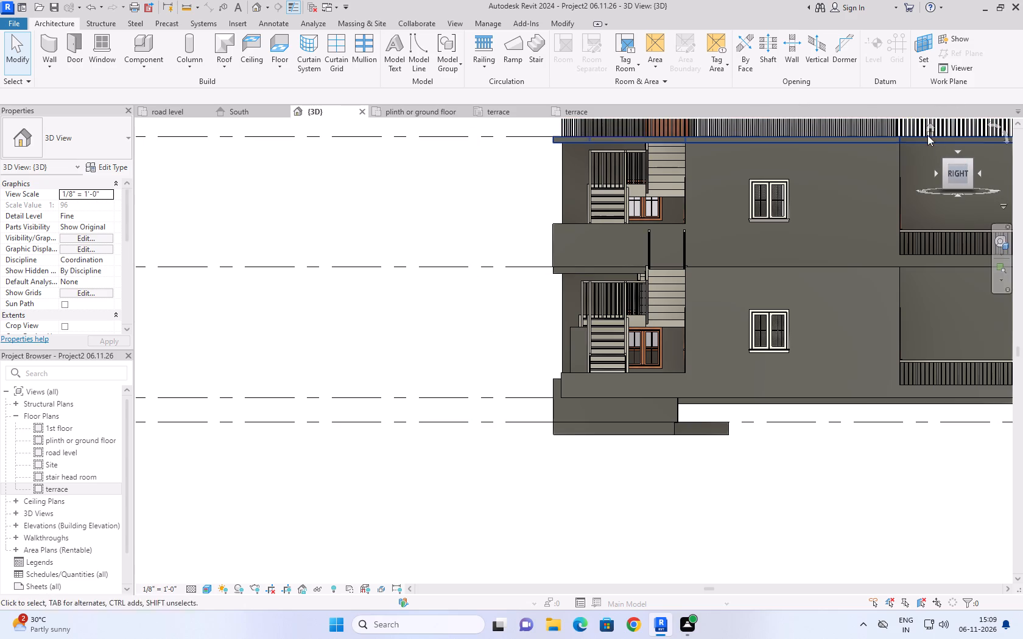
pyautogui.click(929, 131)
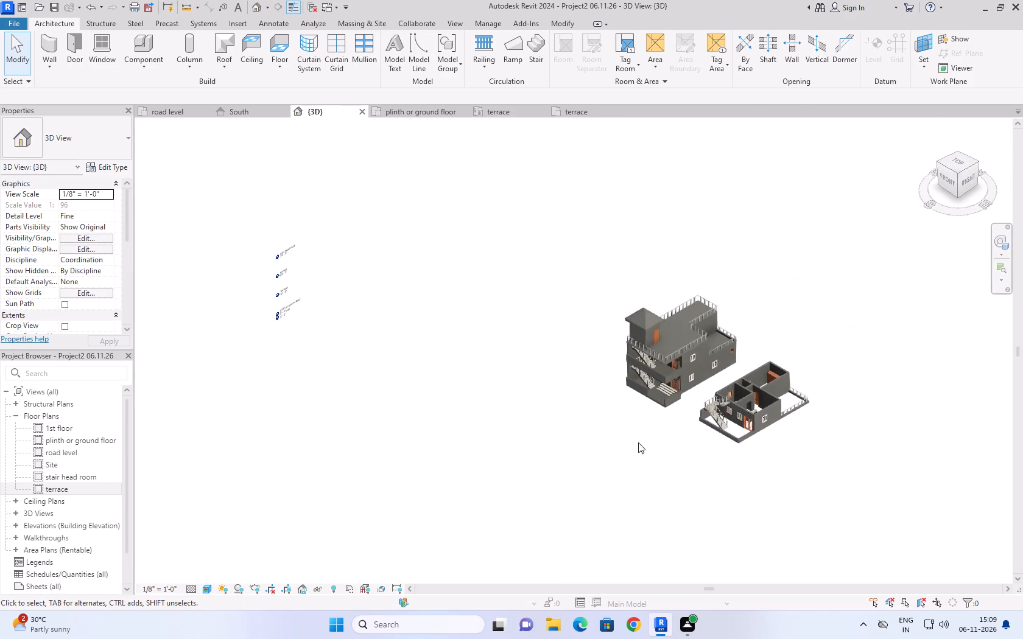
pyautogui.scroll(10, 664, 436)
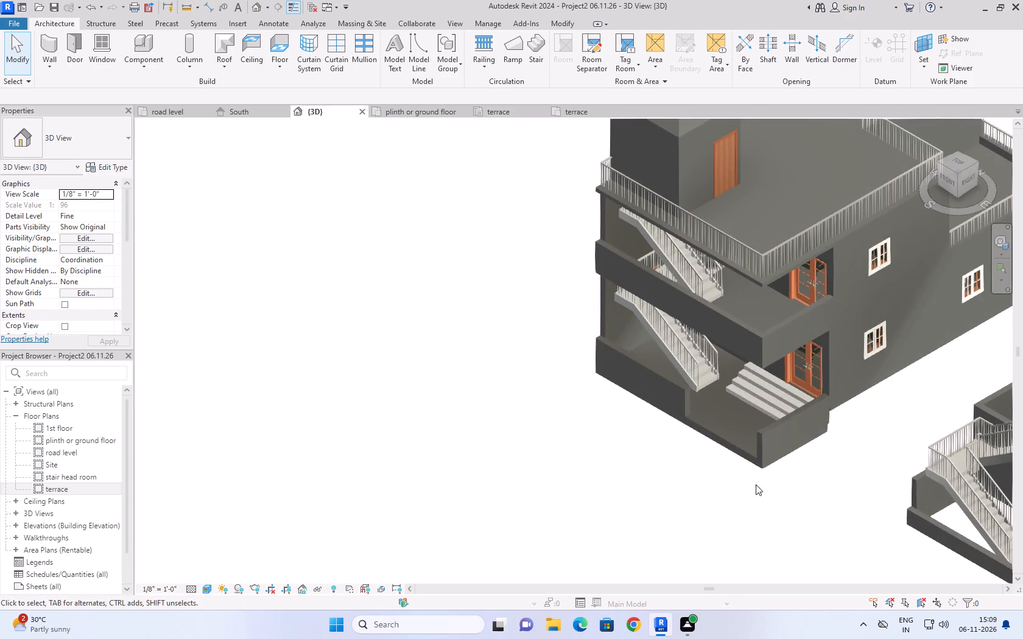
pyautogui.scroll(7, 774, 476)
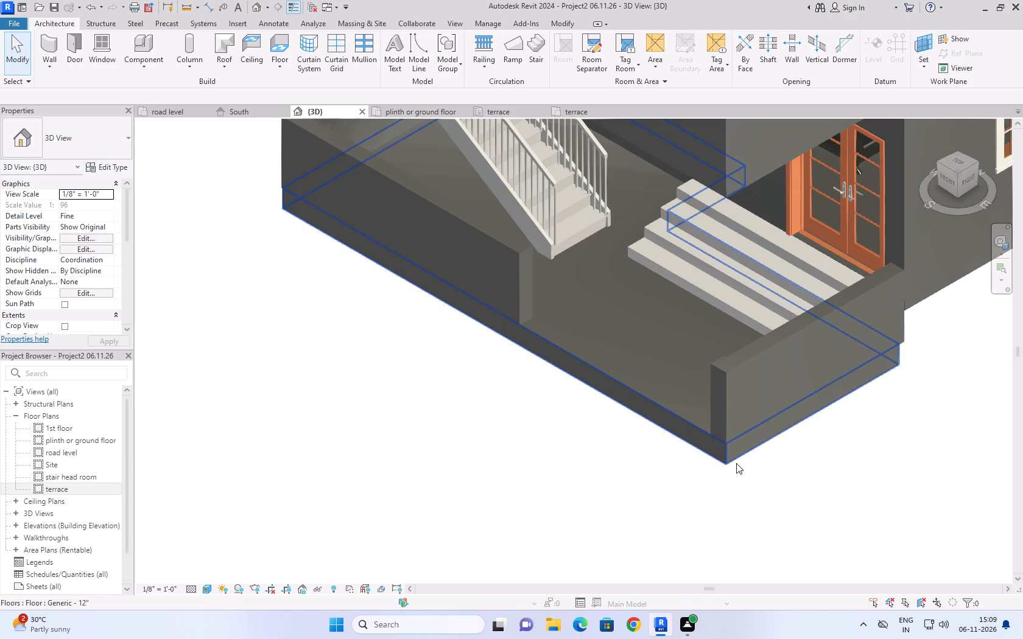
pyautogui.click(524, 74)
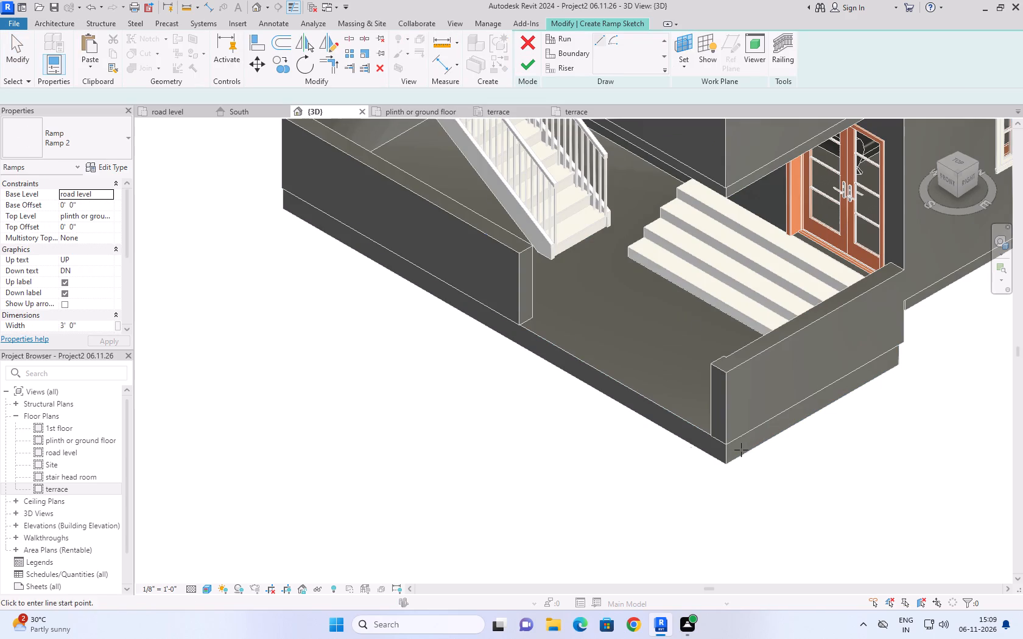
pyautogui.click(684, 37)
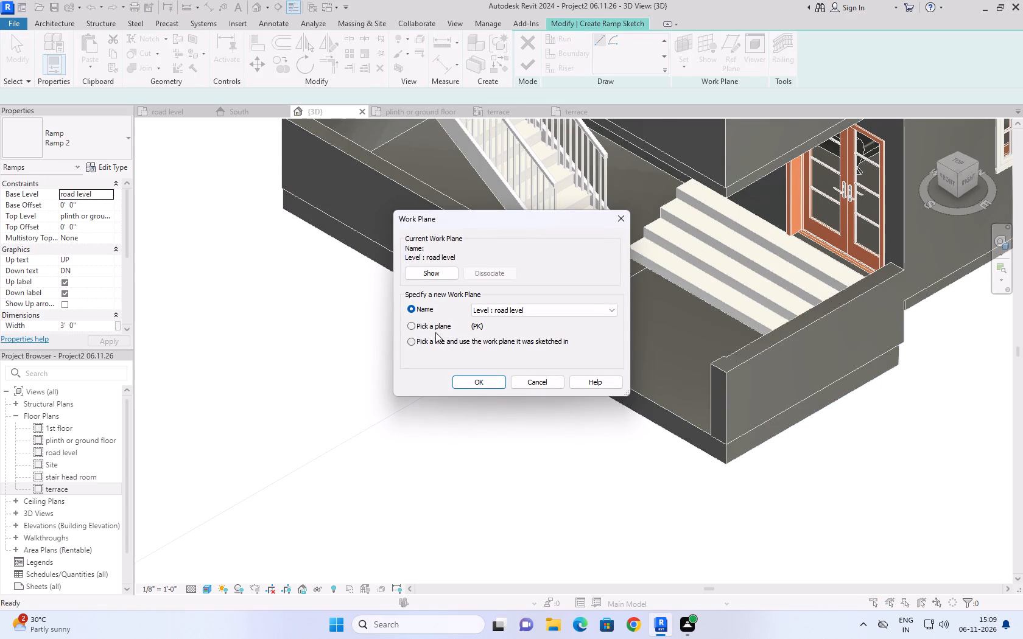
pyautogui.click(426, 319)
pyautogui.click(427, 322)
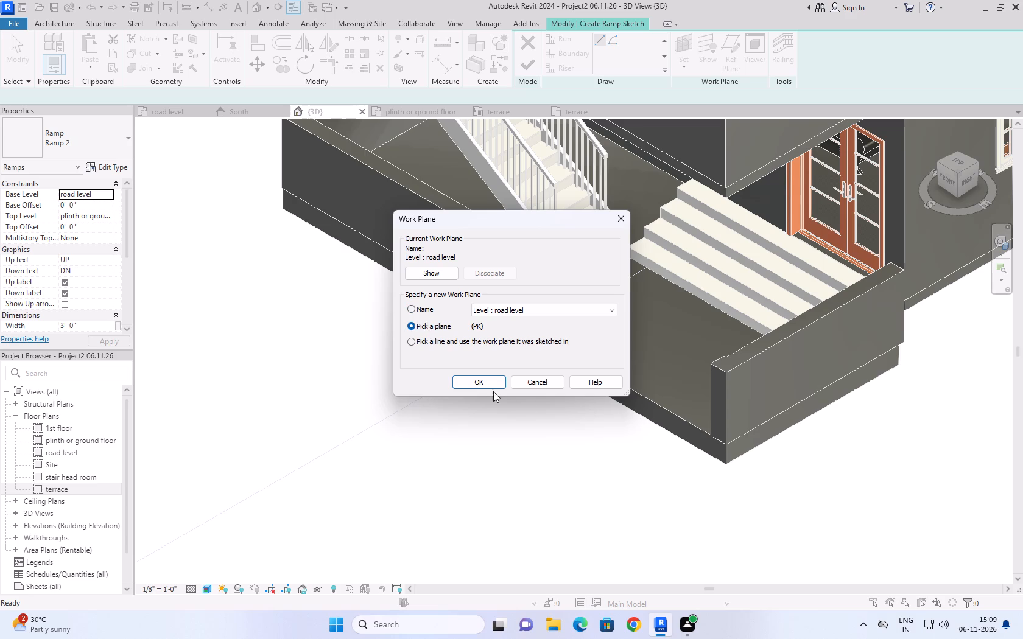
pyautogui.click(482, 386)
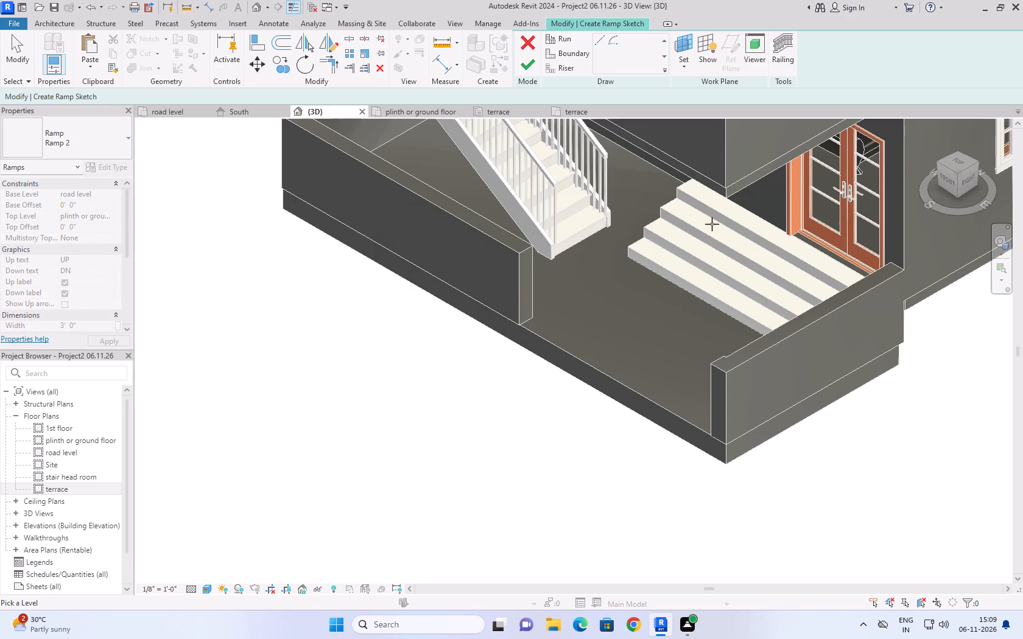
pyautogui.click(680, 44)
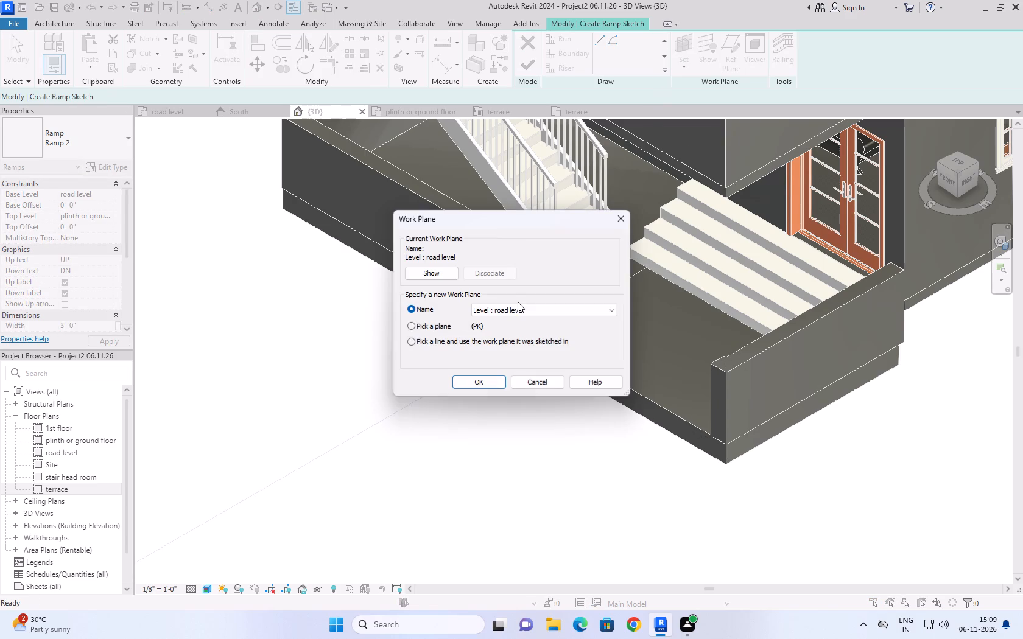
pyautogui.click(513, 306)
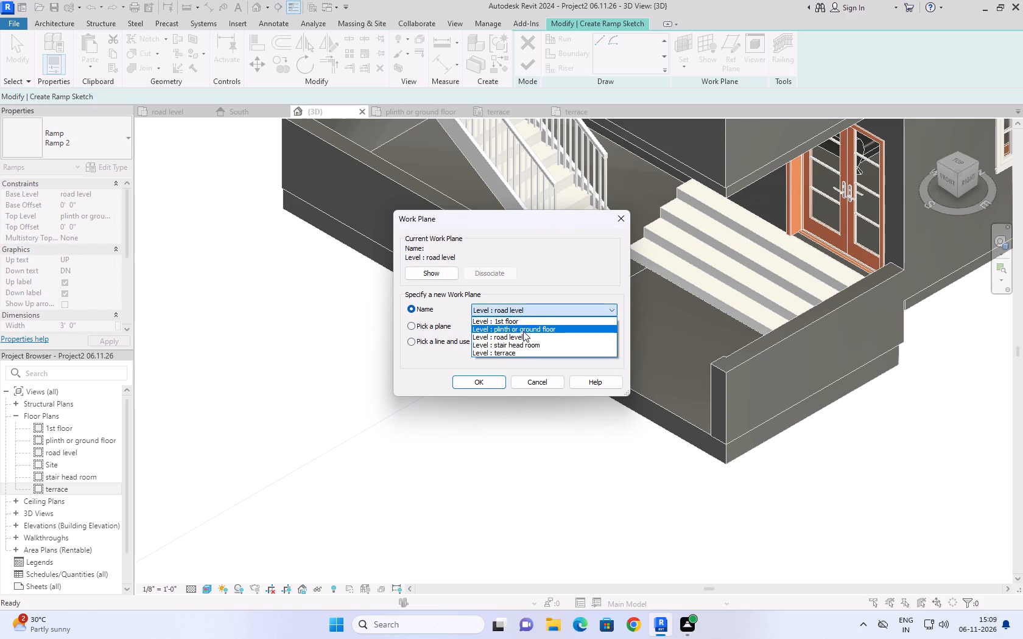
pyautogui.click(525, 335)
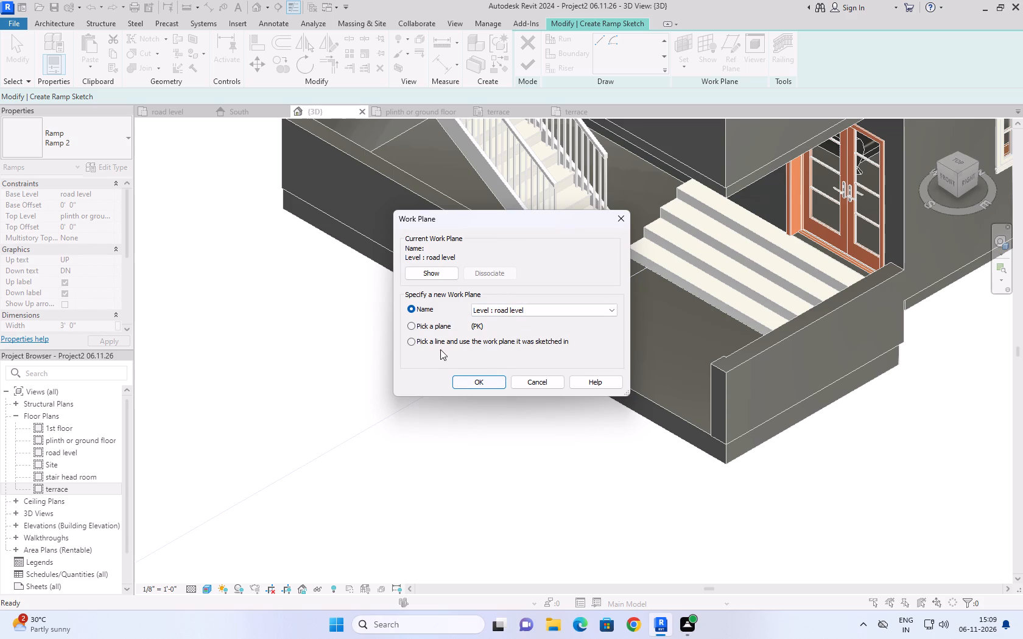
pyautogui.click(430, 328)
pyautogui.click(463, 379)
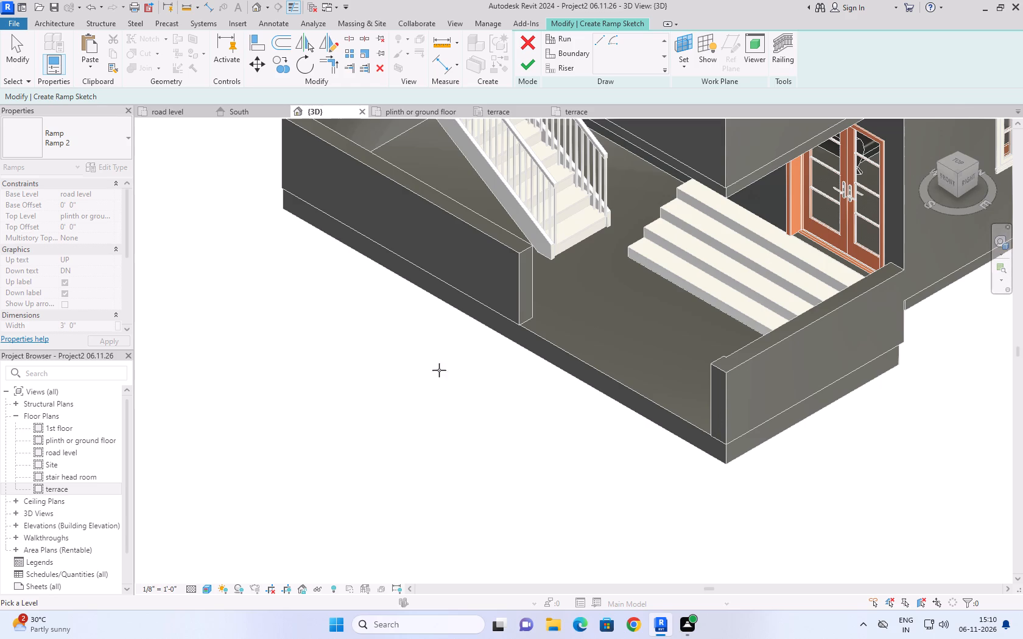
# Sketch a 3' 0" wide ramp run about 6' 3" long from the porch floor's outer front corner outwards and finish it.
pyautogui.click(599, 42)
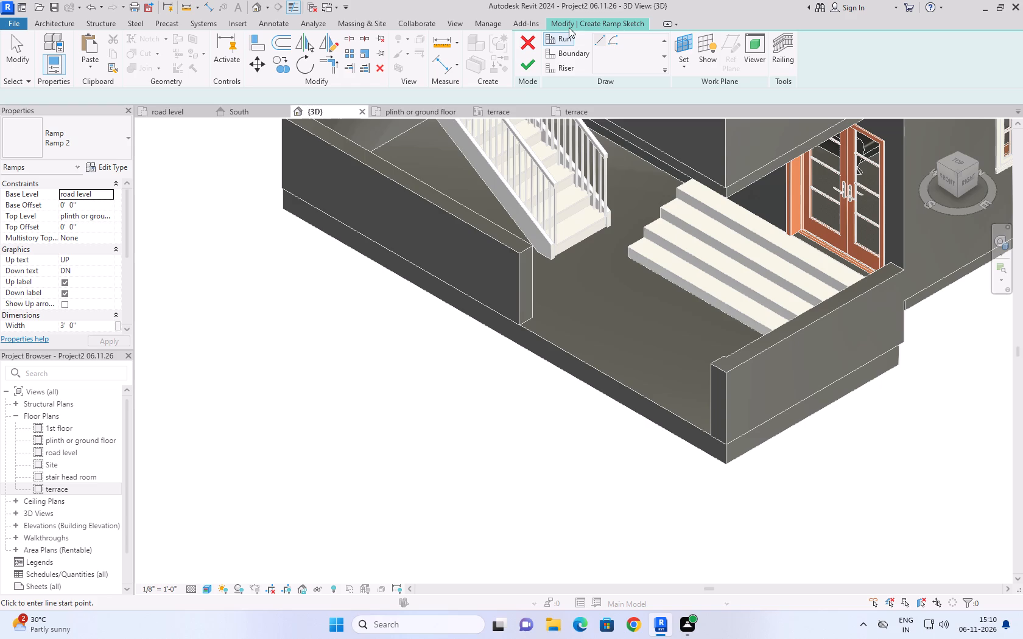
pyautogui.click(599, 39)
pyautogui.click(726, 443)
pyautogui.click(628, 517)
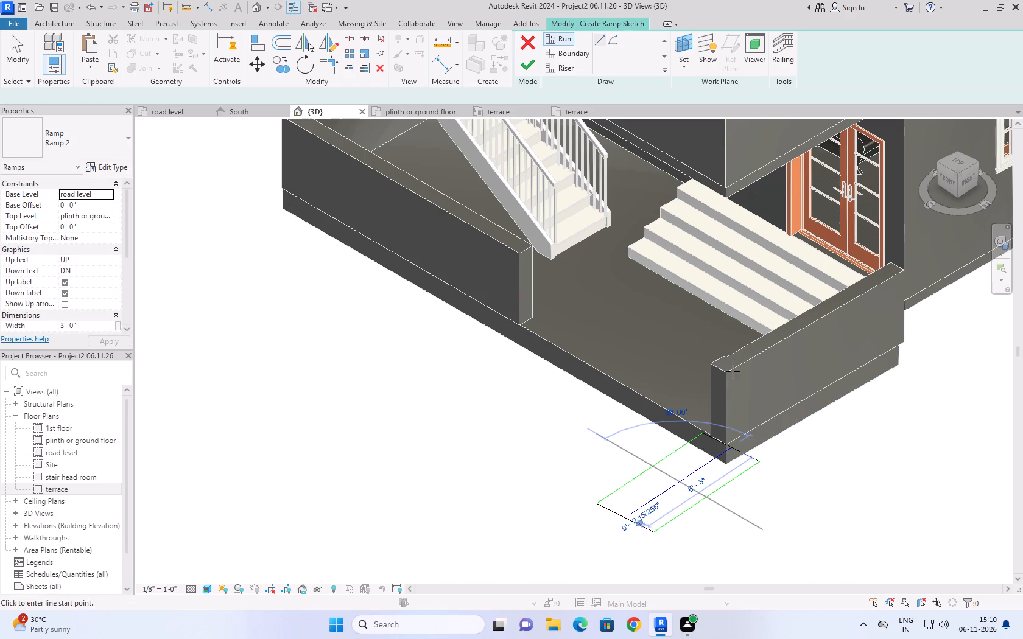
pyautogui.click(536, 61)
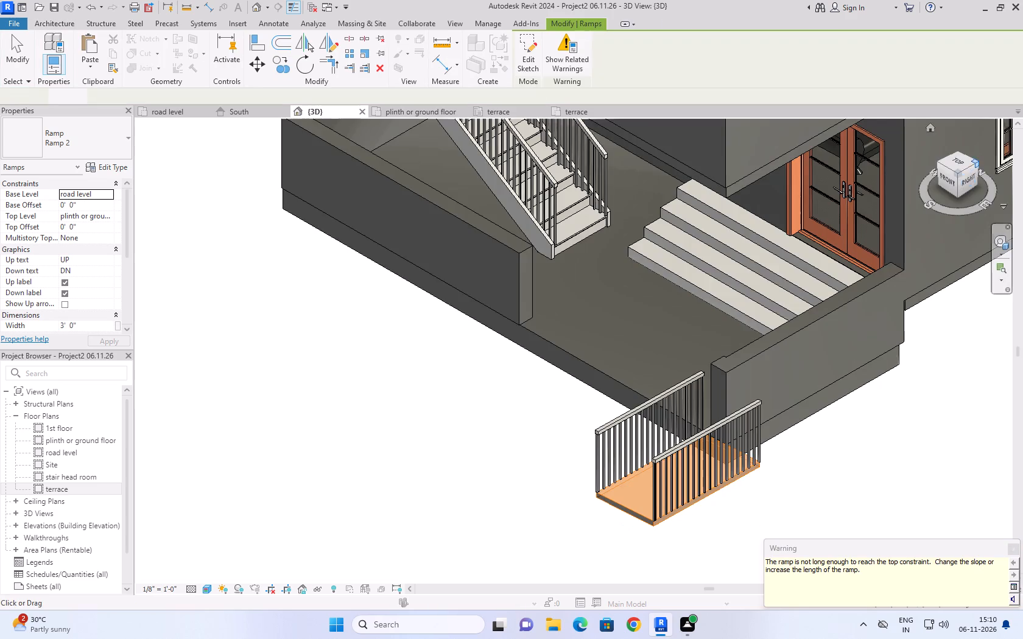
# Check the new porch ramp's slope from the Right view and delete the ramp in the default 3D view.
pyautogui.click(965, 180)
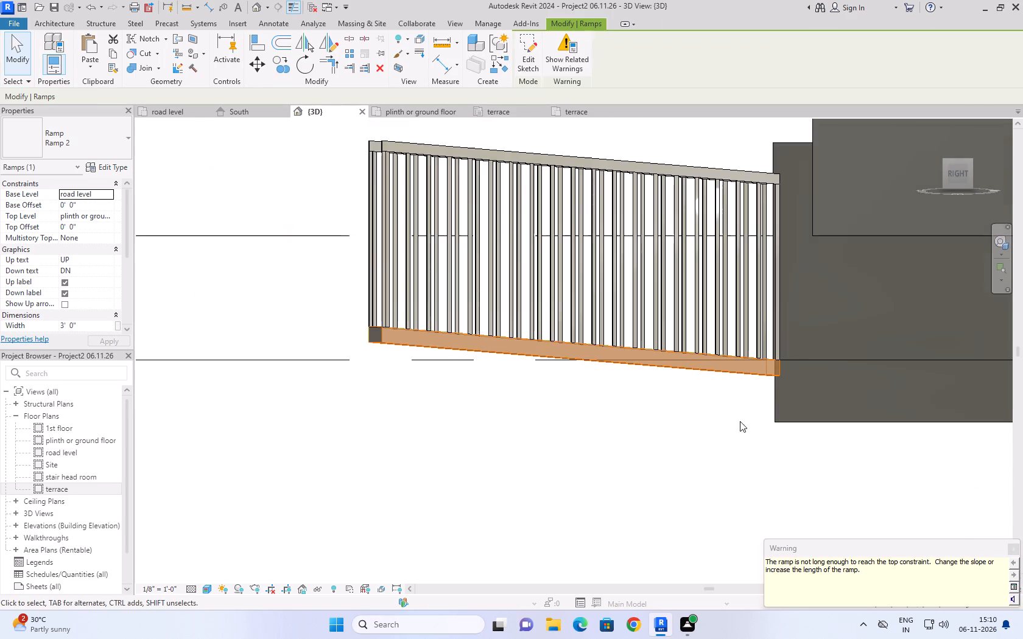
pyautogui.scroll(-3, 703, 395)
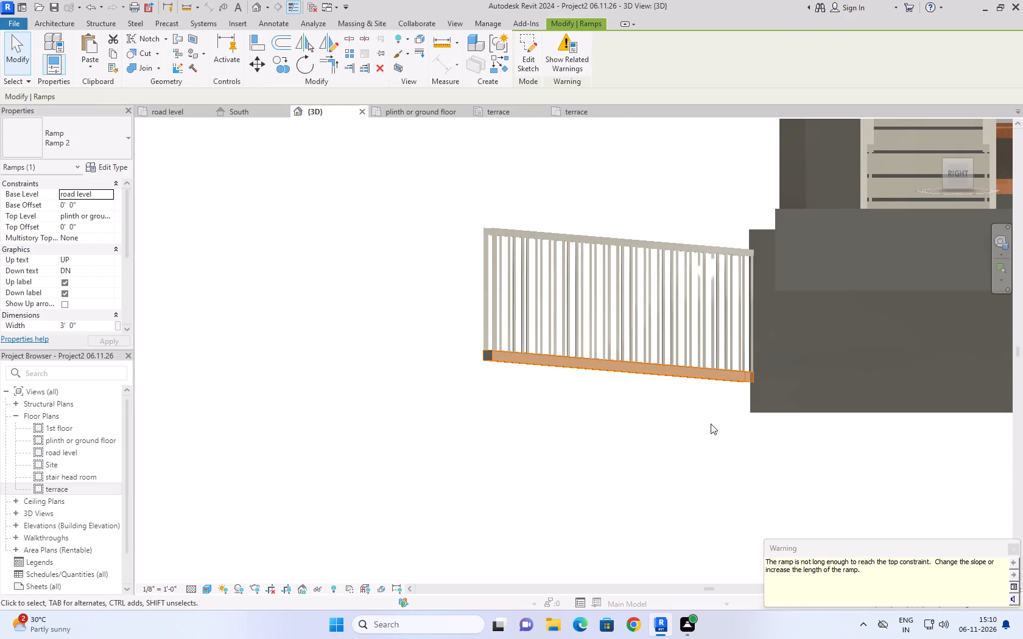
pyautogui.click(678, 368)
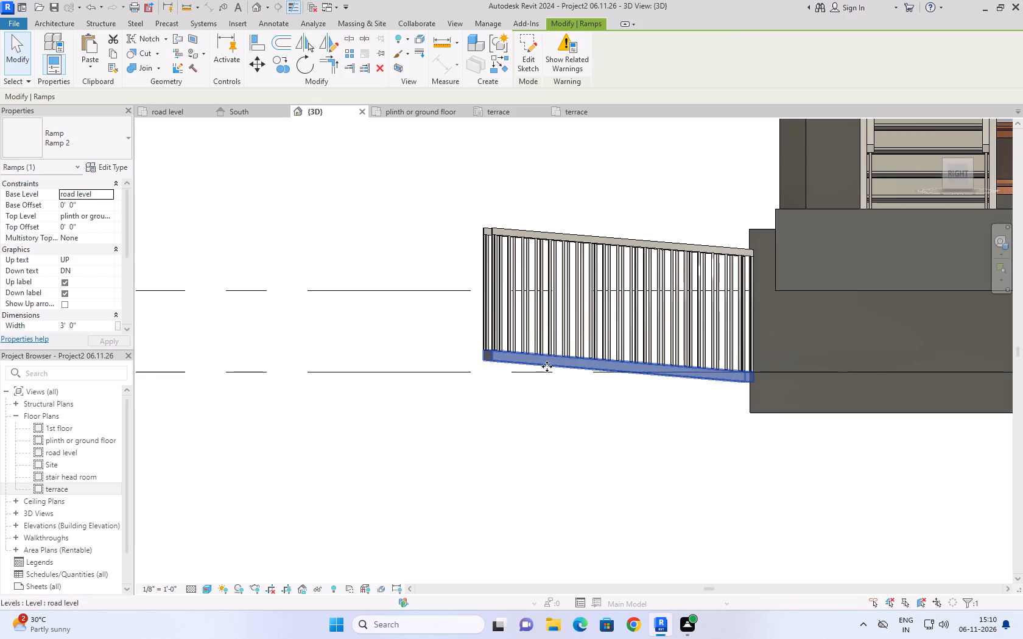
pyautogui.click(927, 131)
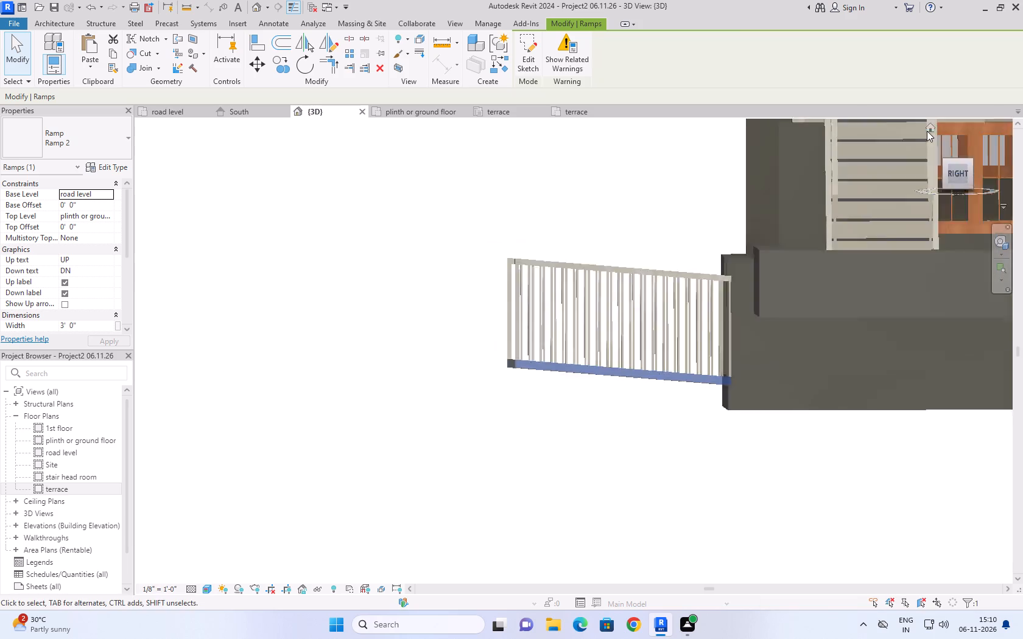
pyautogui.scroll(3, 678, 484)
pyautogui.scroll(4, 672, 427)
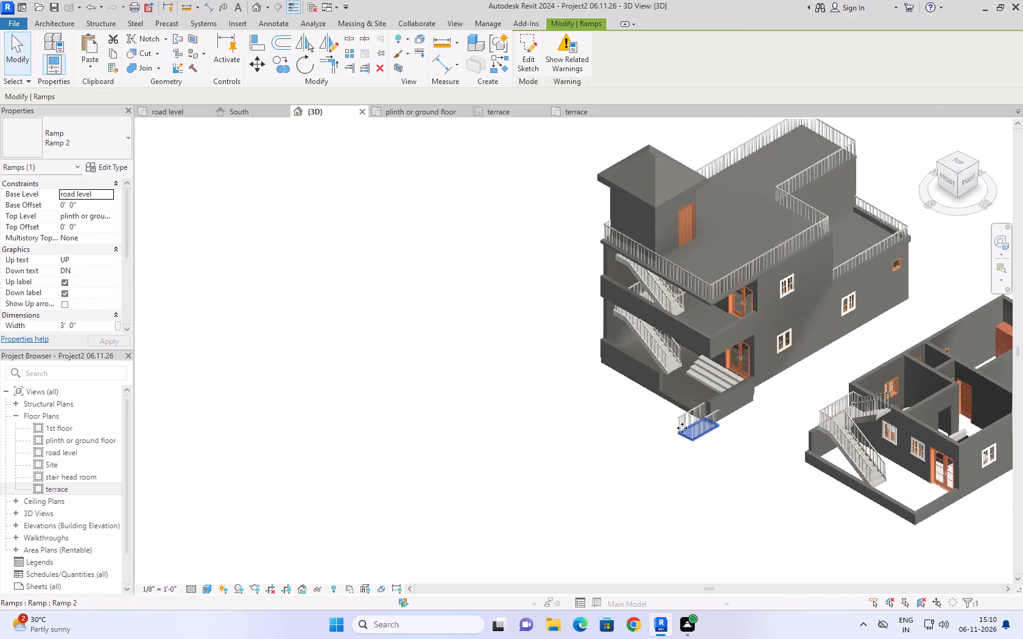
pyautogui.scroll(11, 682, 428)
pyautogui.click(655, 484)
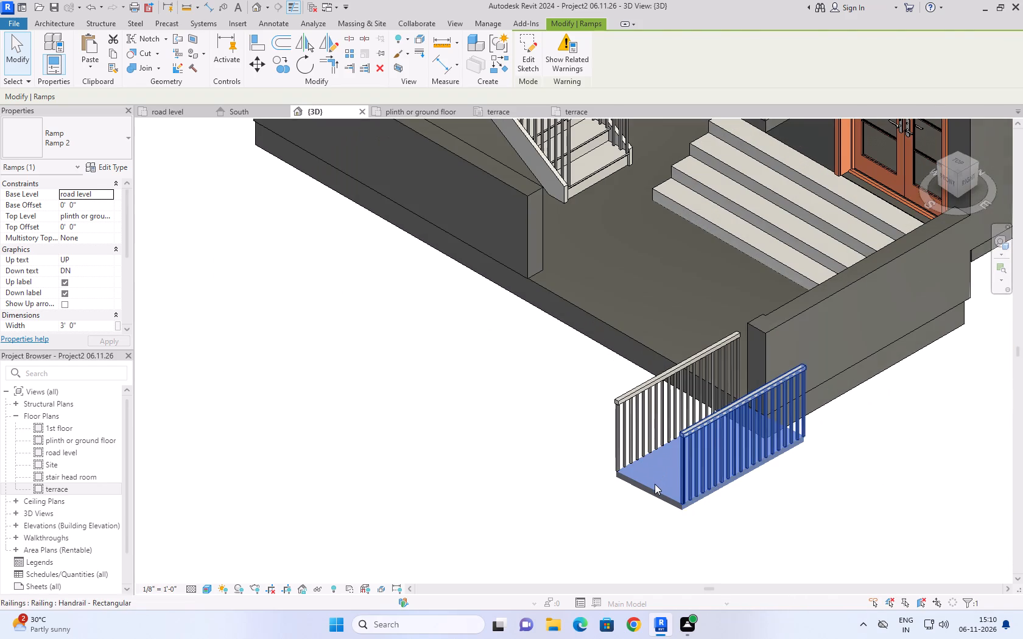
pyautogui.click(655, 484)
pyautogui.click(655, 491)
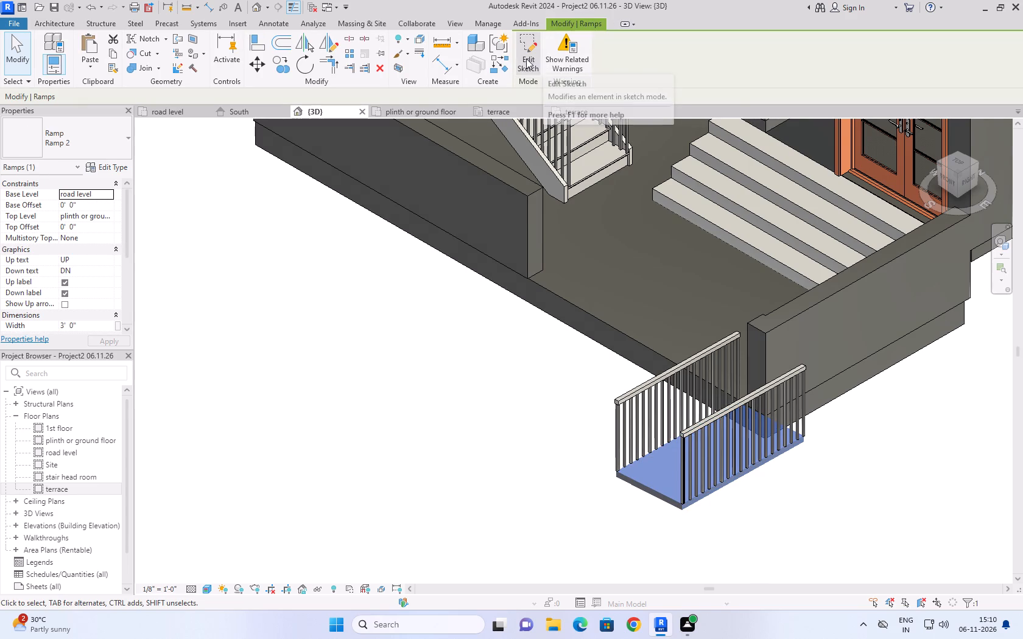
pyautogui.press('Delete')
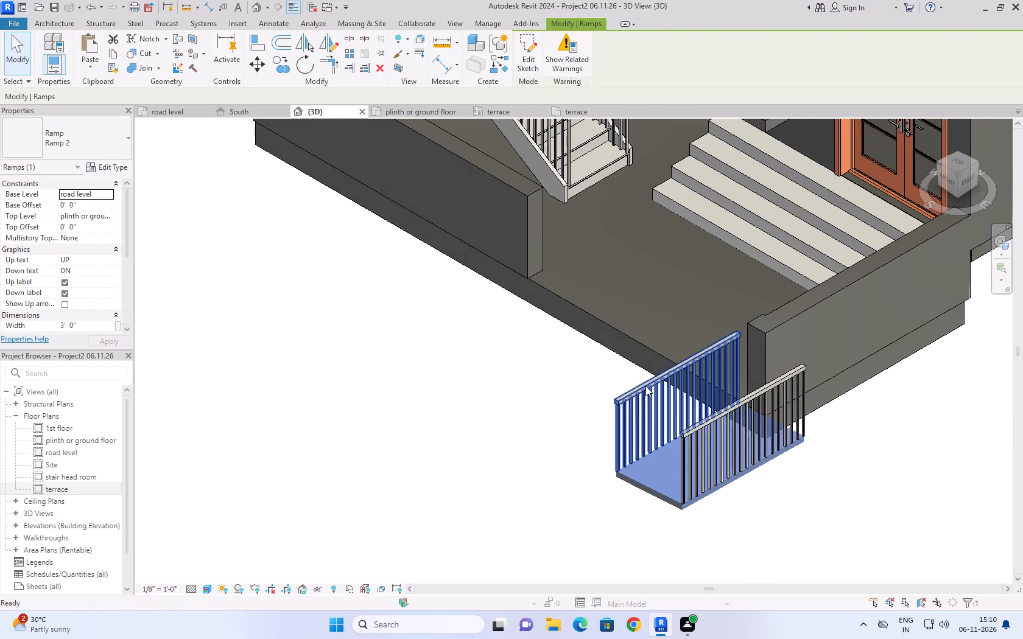
# Sketch a 3' 0" wide ramp run about 7' long from in front of the house up to the porch opening and finish it.
pyautogui.scroll(-3, 712, 469)
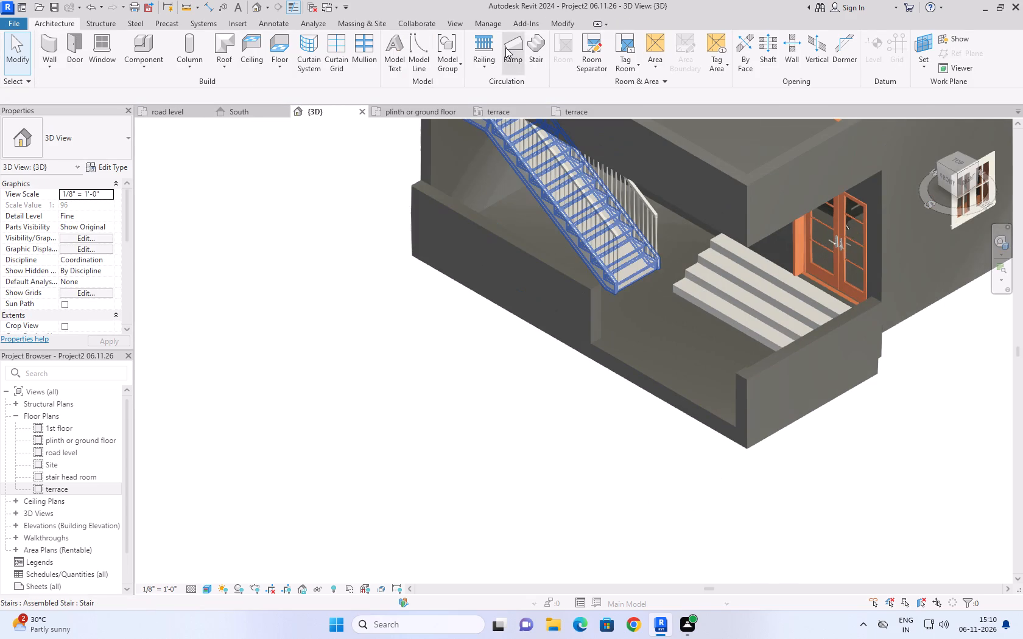
pyautogui.click(506, 47)
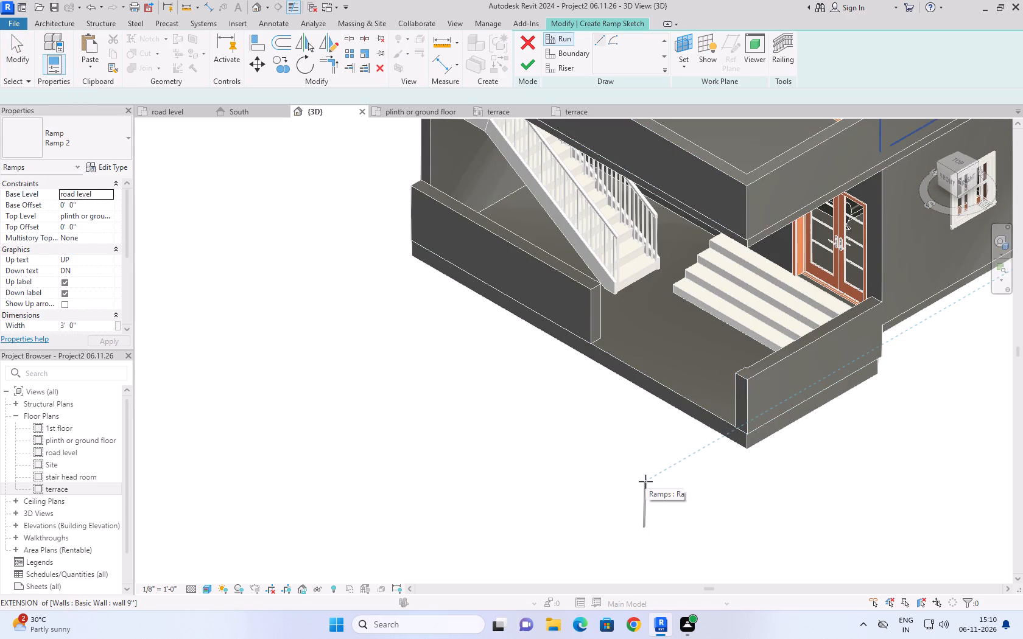
pyautogui.click(645, 481)
pyautogui.click(722, 417)
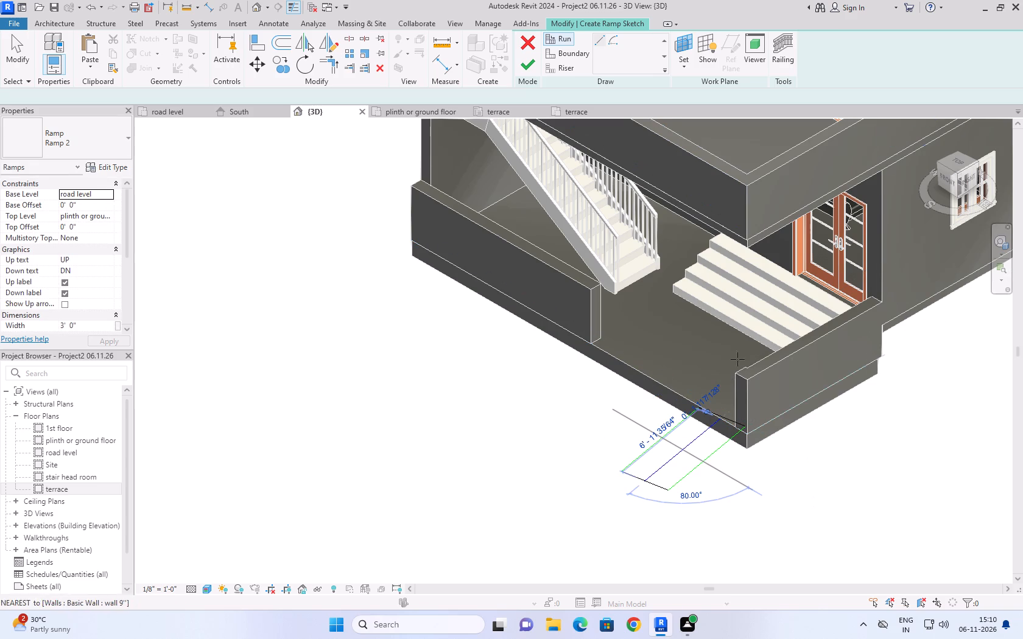
pyautogui.click(531, 71)
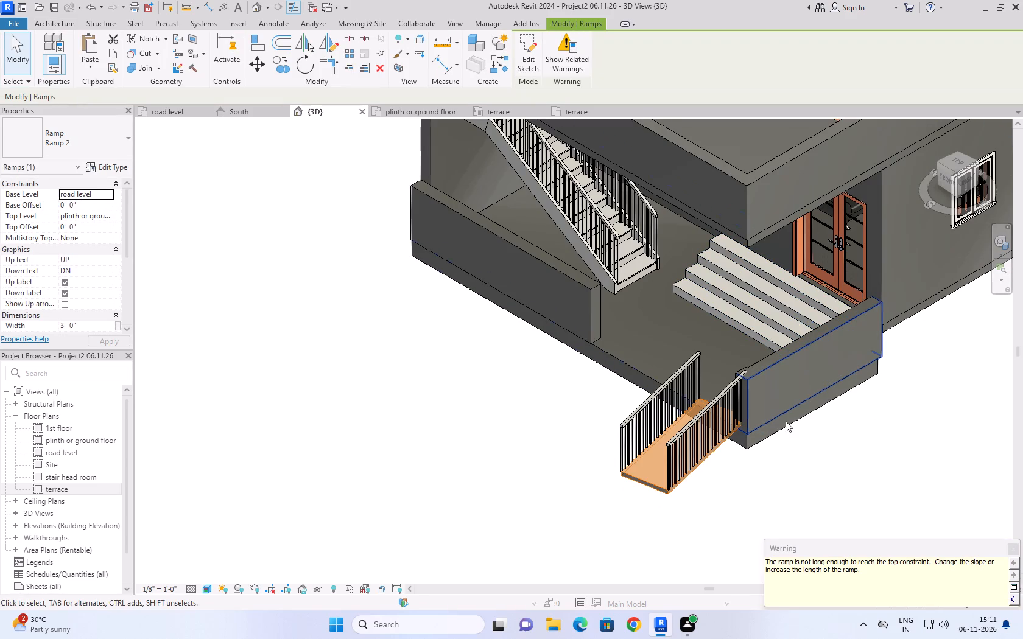
# In the Right view, try to lower the new ramp and move it horizontally outwards, away from the porch.
pyautogui.click(969, 181)
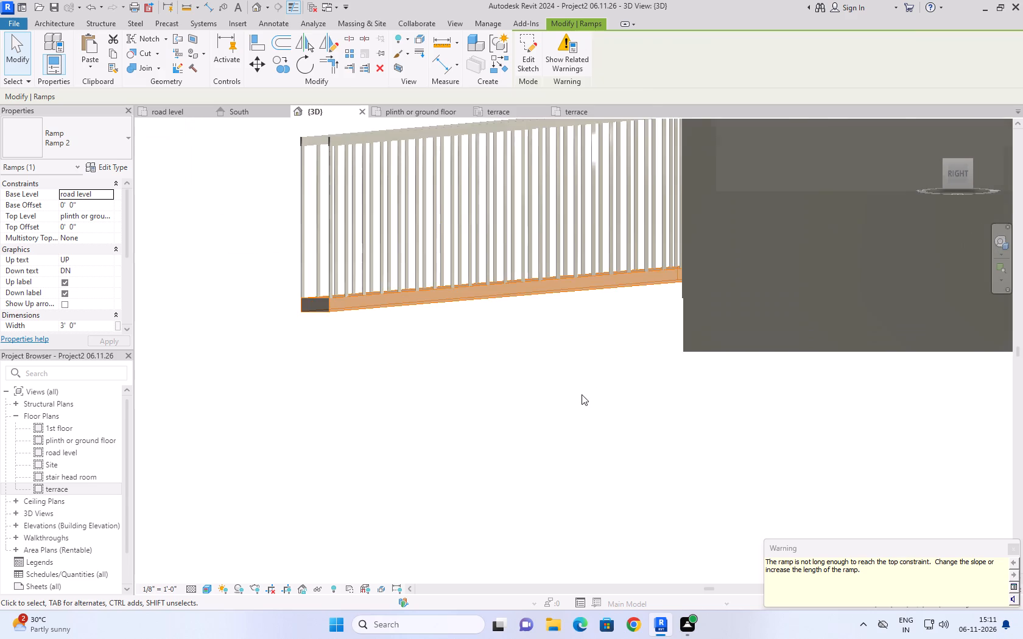
pyautogui.scroll(3, 536, 394)
pyautogui.scroll(-2, 536, 394)
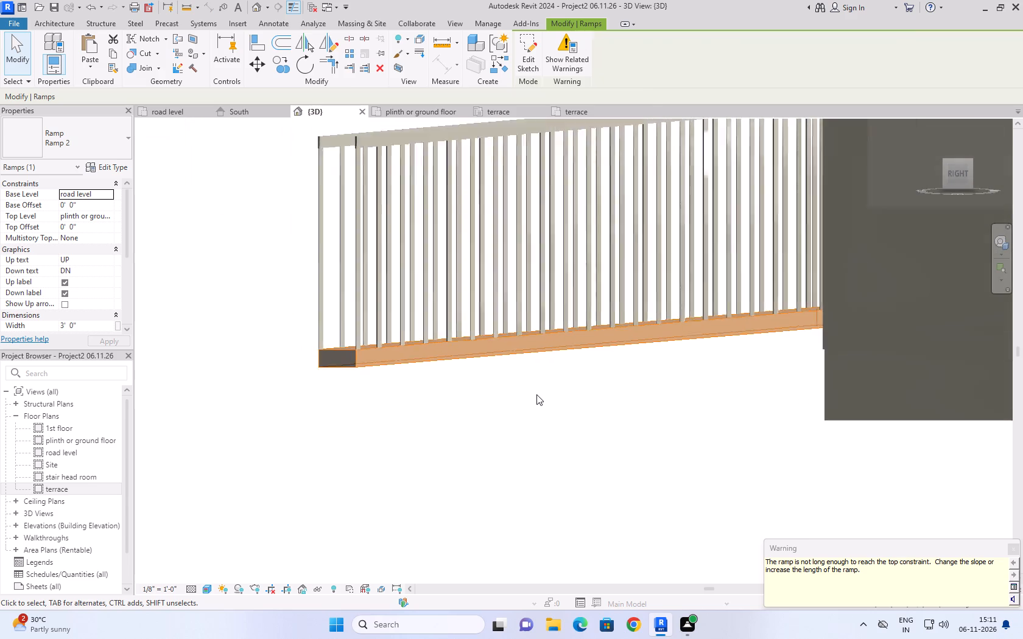
pyautogui.scroll(-2, 536, 394)
pyautogui.click(623, 350)
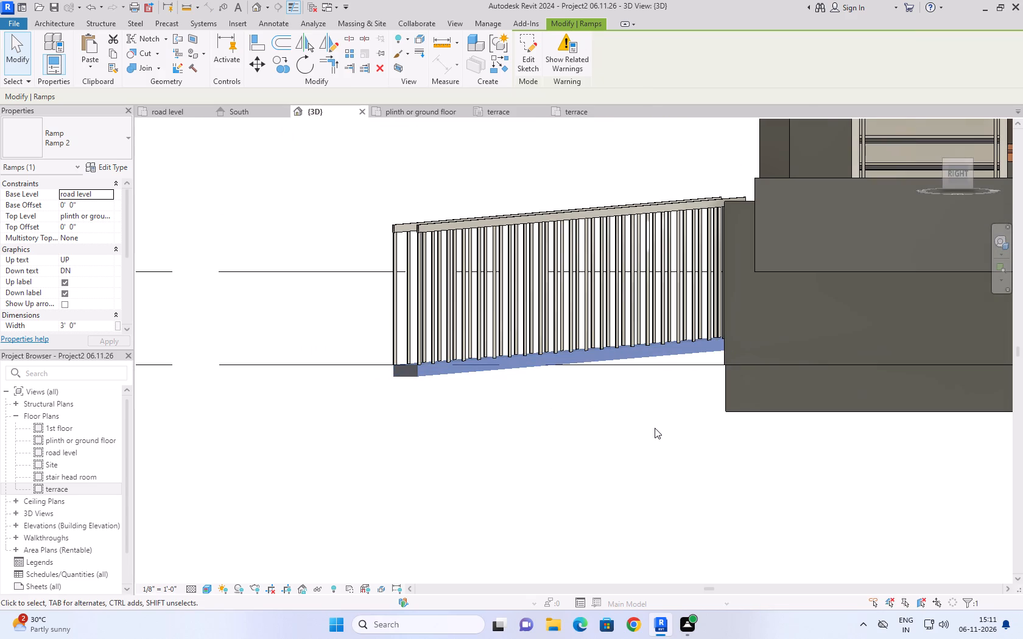
pyautogui.press('Down')
pyautogui.press('Down')
pyautogui.press('Down')
pyautogui.press('Down')
pyautogui.press('Down')
pyautogui.press('Down')
pyautogui.moveTo(636, 347); pyautogui.dragTo(638, 377)
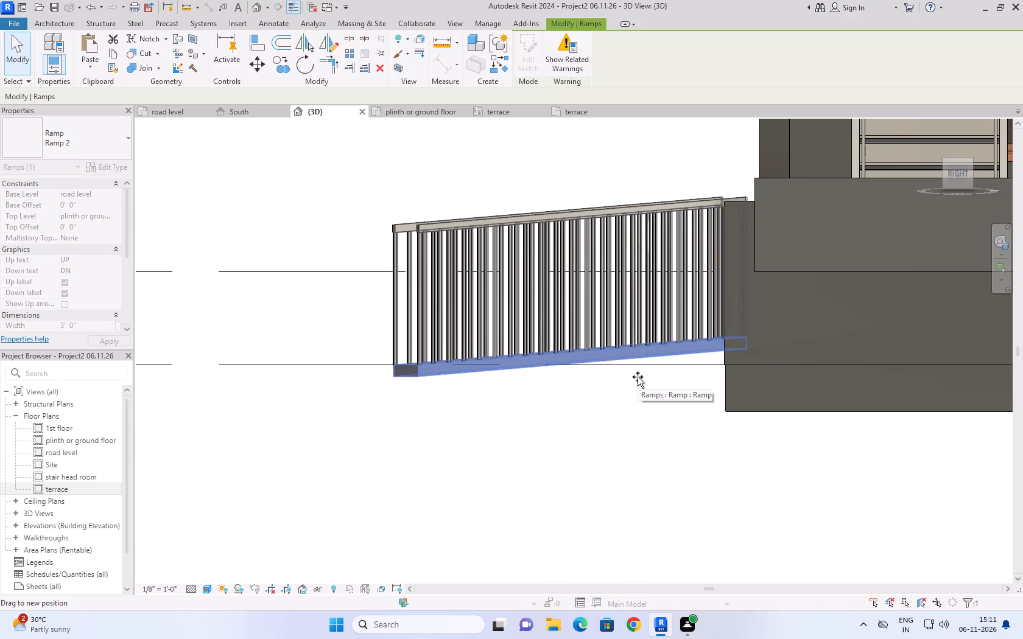
pyautogui.moveTo(638, 377); pyautogui.dragTo(581, 379)
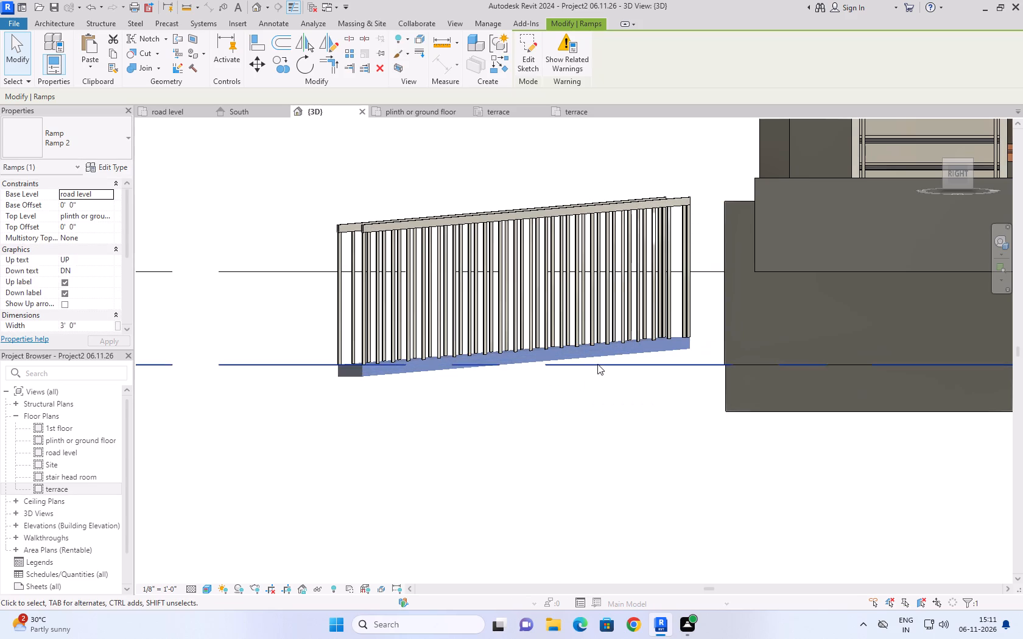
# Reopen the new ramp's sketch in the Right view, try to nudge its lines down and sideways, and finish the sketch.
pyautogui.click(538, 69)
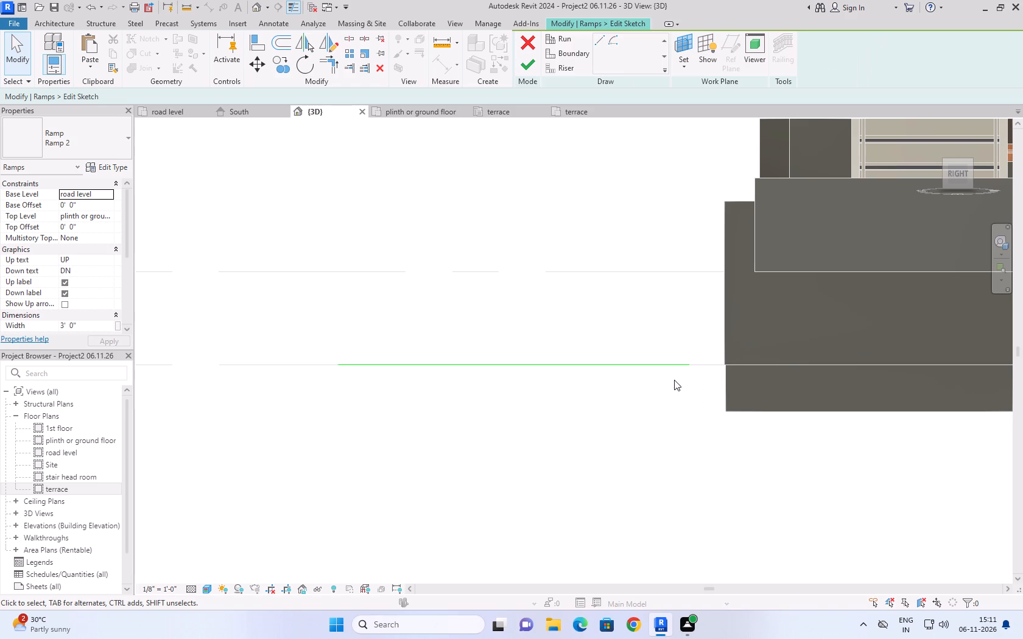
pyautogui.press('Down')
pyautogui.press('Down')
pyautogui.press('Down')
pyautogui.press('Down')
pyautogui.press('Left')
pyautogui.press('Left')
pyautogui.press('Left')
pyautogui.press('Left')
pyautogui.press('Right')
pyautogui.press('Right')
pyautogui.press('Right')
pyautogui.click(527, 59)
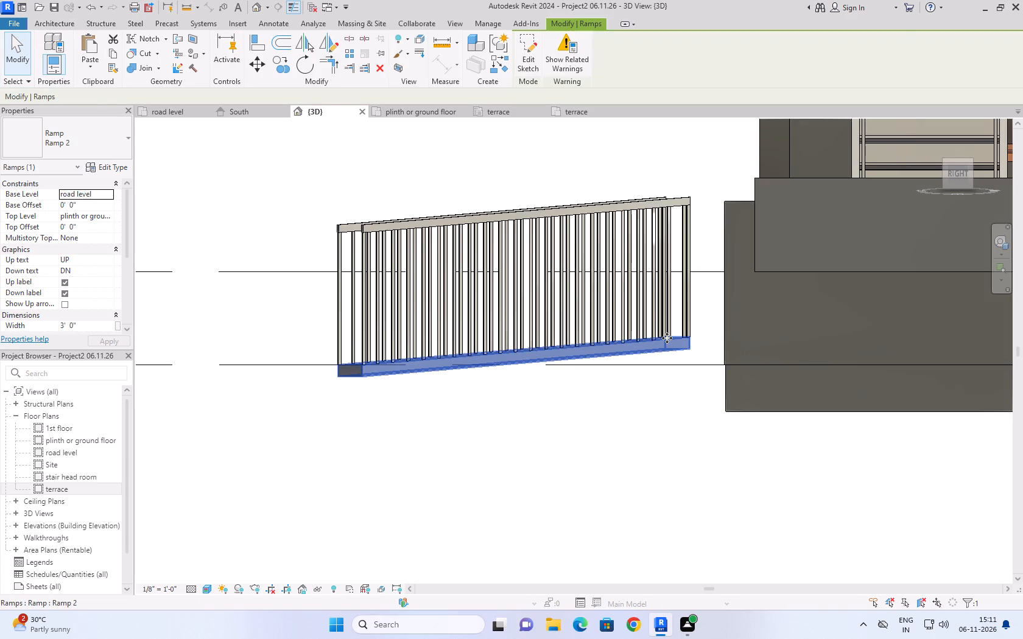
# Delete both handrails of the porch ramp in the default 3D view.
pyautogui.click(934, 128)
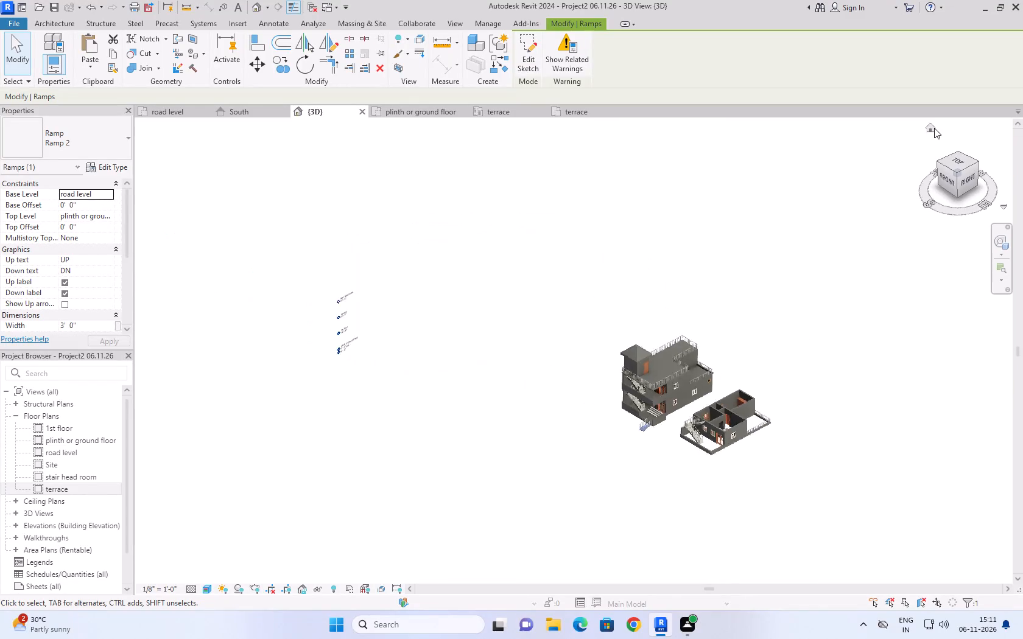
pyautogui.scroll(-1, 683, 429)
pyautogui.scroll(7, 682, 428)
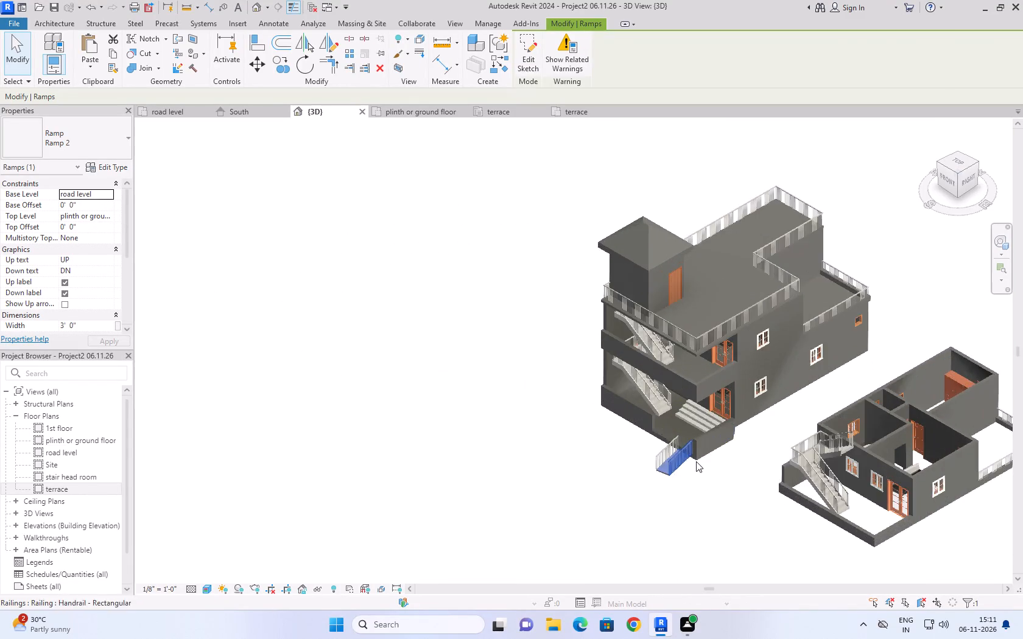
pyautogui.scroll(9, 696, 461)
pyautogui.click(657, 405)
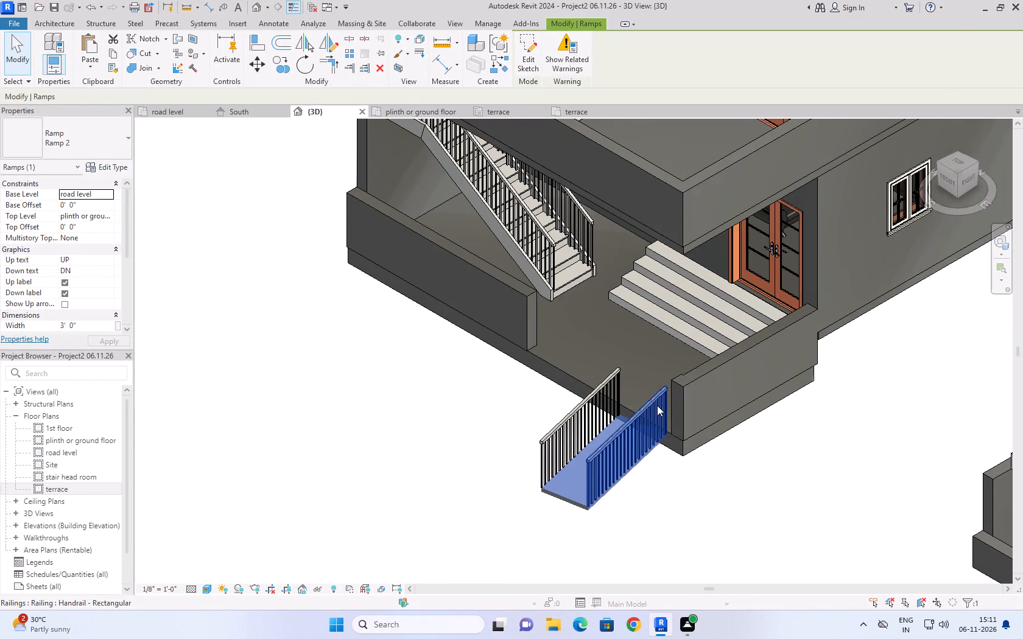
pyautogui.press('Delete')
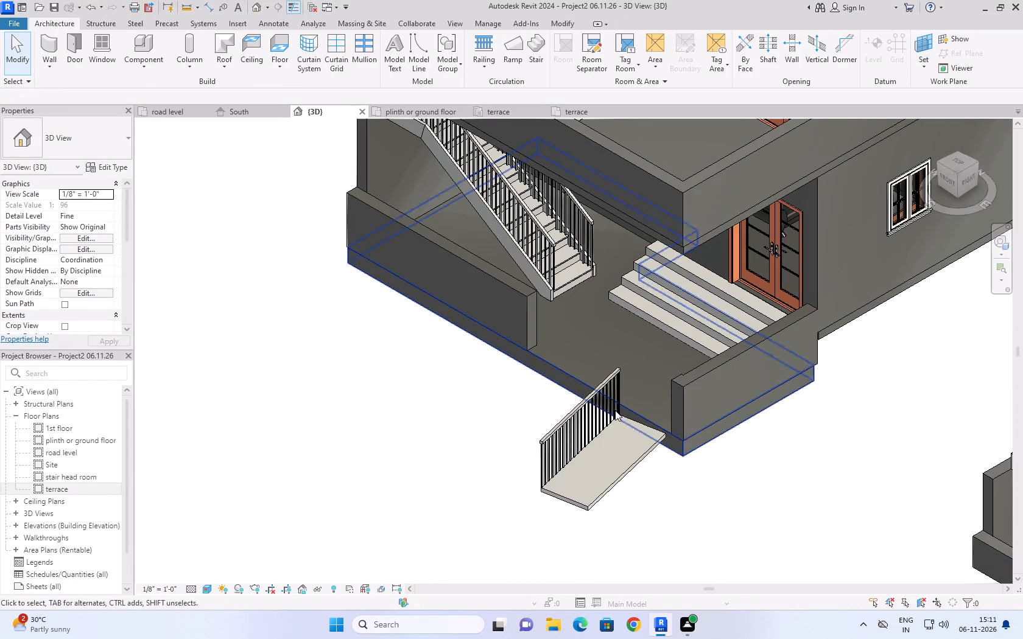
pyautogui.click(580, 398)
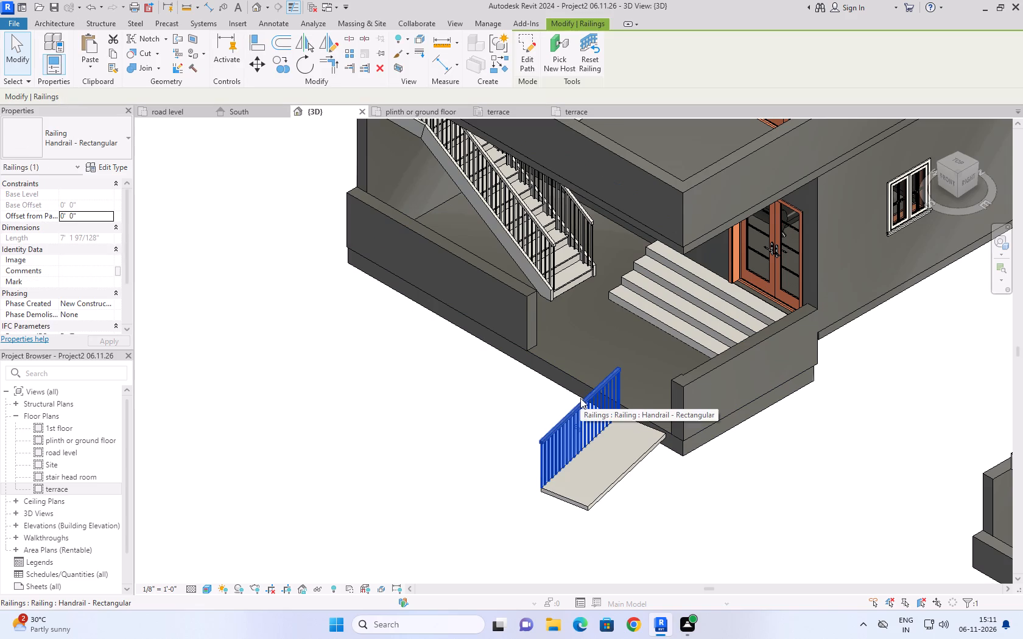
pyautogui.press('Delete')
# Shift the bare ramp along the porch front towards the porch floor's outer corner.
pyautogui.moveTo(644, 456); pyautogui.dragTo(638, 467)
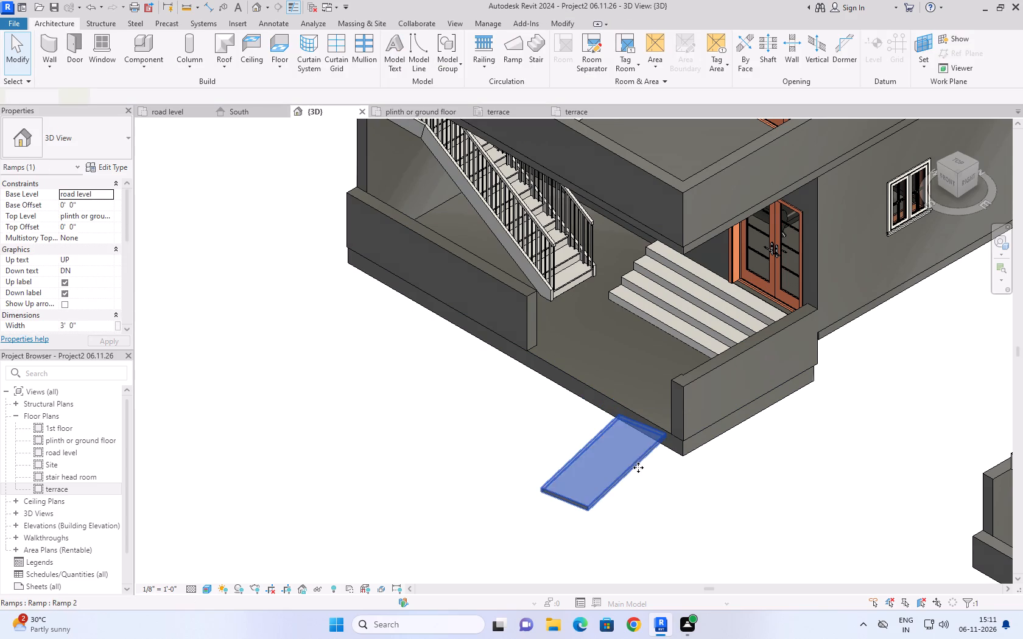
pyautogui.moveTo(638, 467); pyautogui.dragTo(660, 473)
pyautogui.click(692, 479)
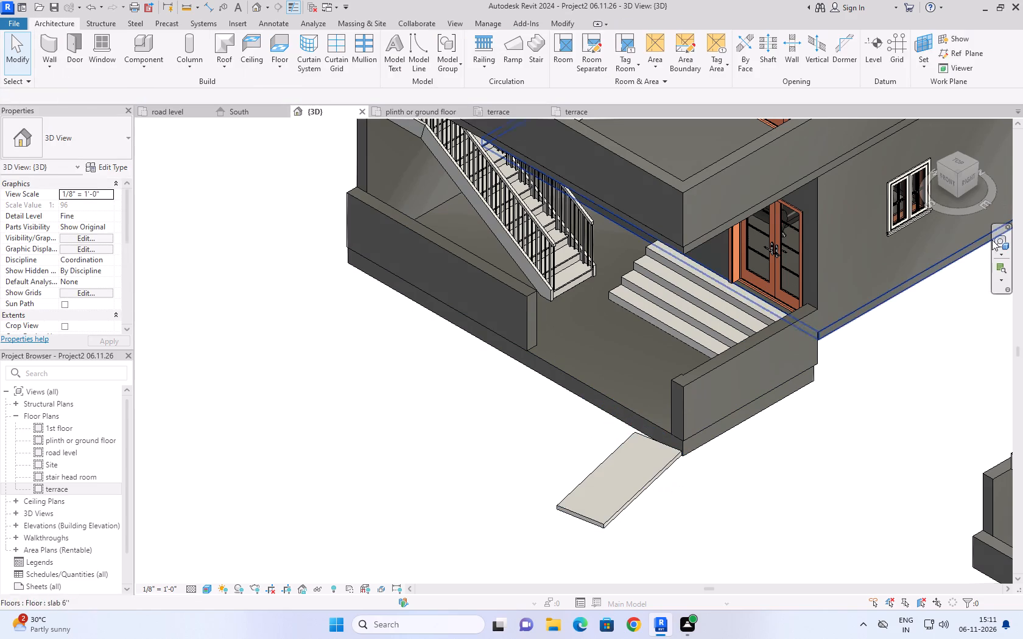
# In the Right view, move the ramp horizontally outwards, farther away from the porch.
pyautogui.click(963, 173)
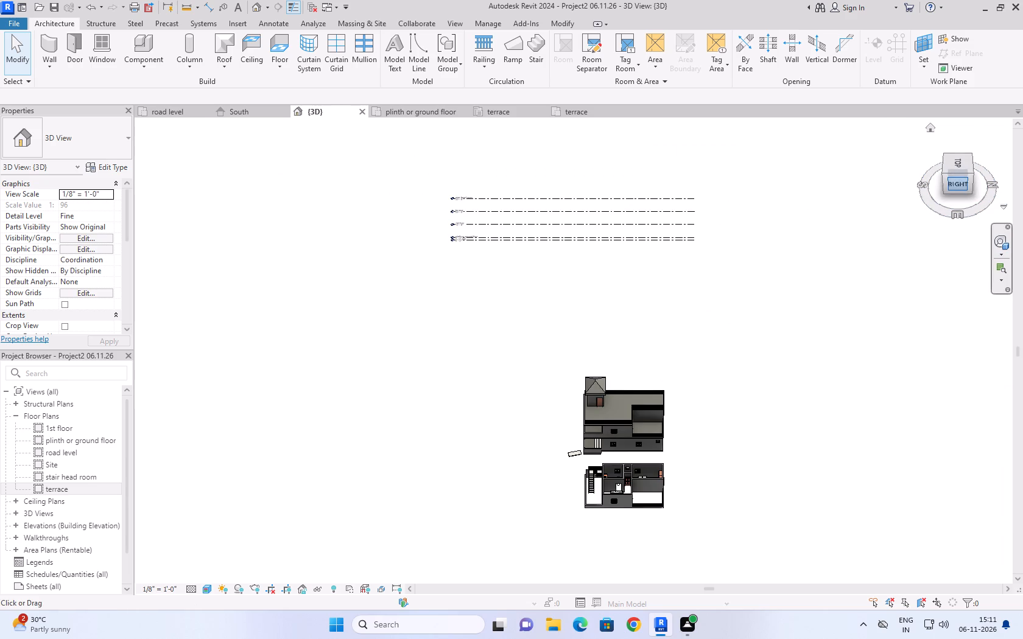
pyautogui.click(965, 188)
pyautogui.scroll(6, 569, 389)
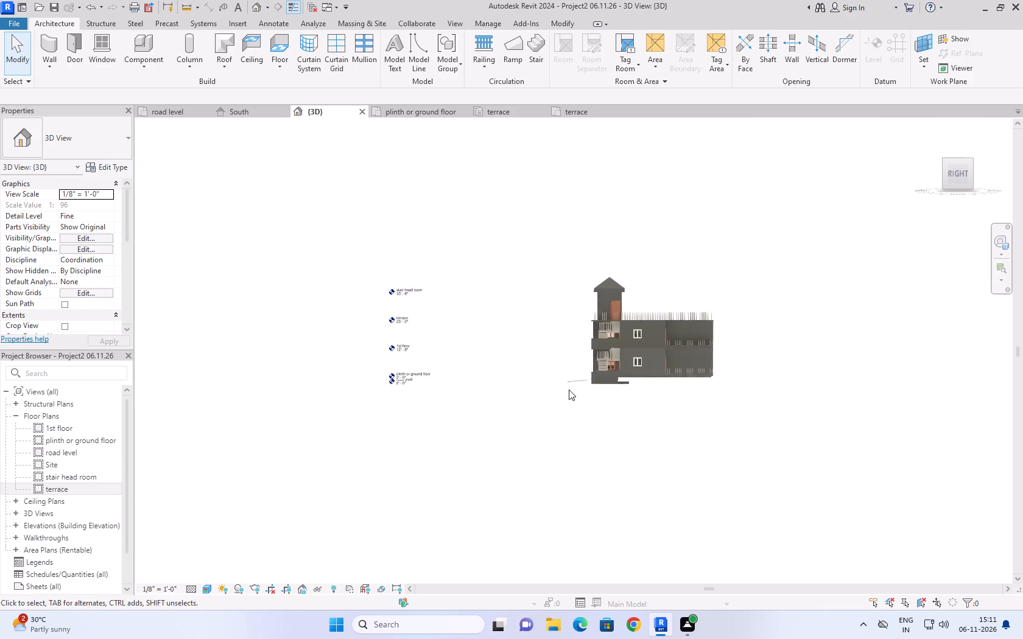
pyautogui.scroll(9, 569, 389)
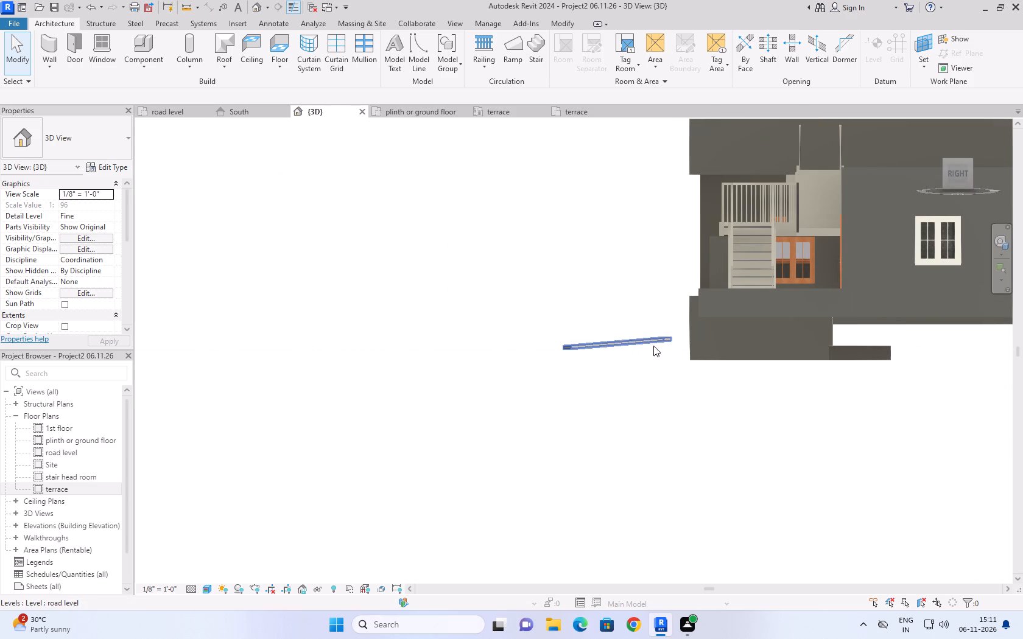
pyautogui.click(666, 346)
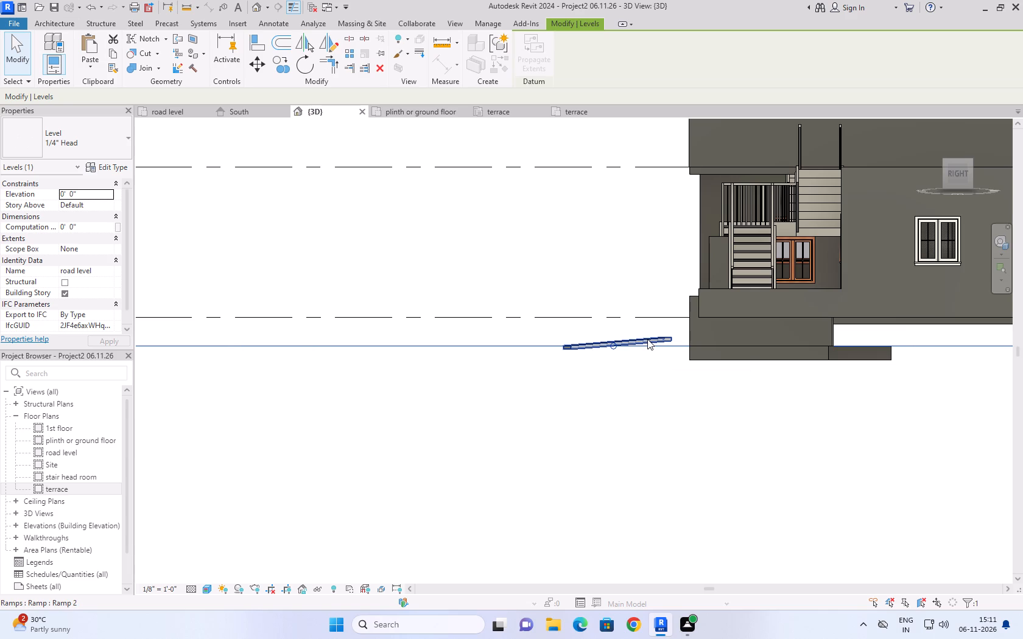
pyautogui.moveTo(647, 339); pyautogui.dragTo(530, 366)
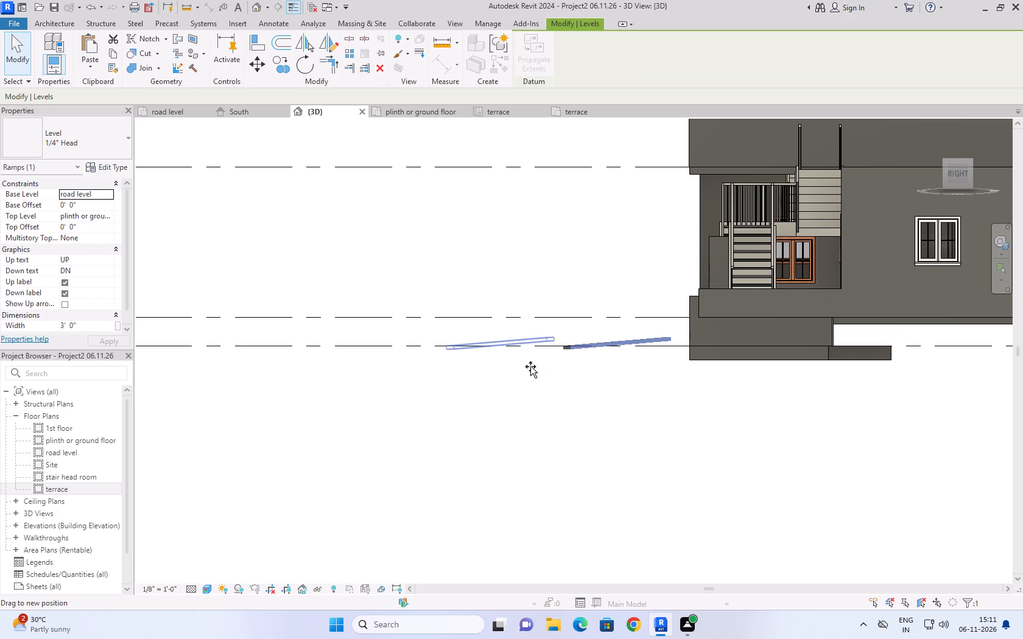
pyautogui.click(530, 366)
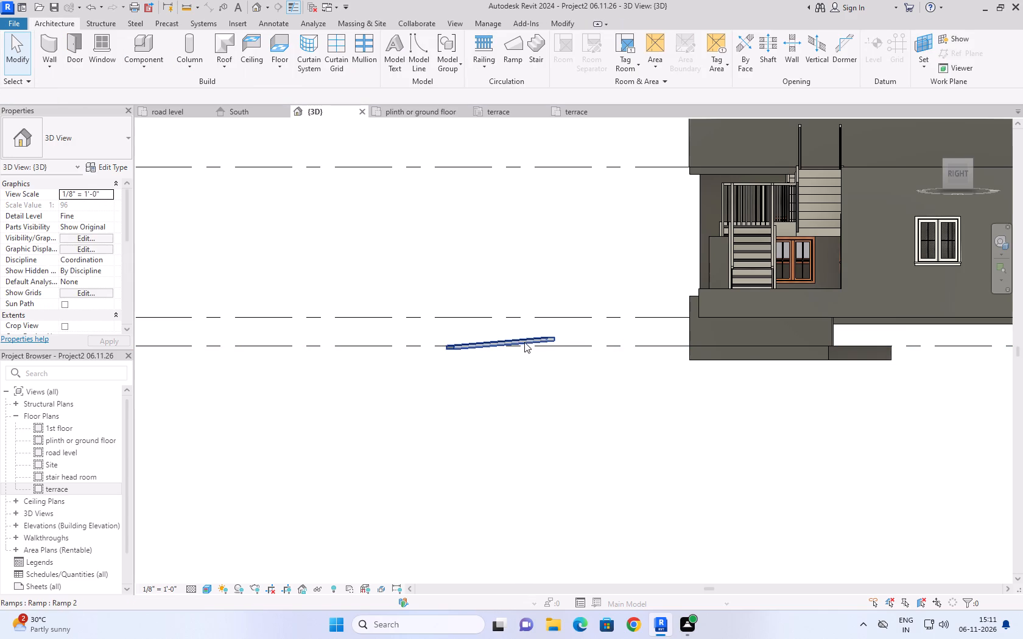
# Delete the misplaced ramp in front of the porch.
pyautogui.click(524, 342)
pyautogui.press('Delete')
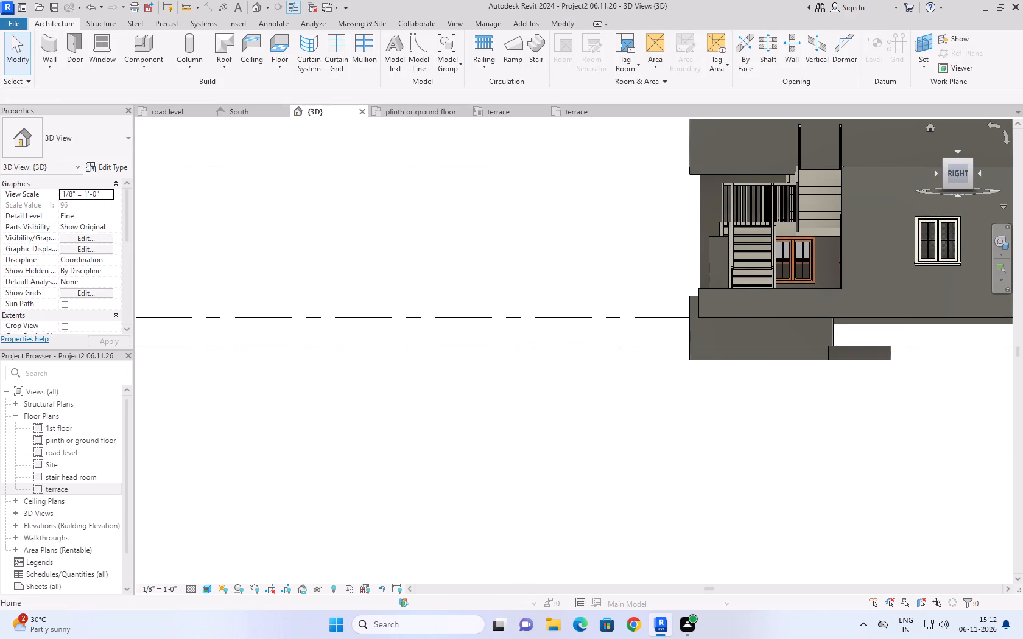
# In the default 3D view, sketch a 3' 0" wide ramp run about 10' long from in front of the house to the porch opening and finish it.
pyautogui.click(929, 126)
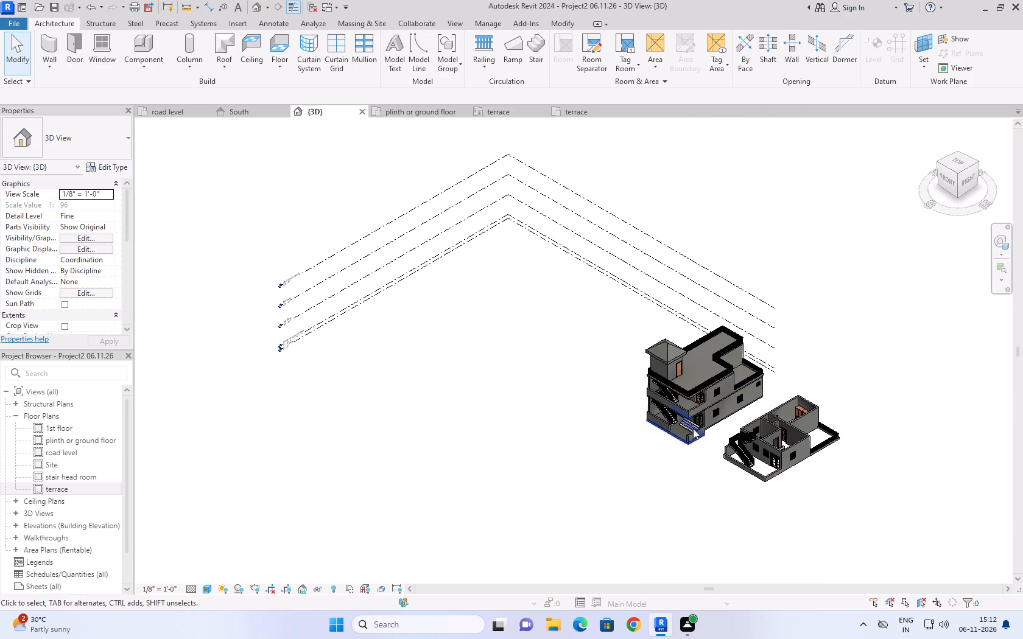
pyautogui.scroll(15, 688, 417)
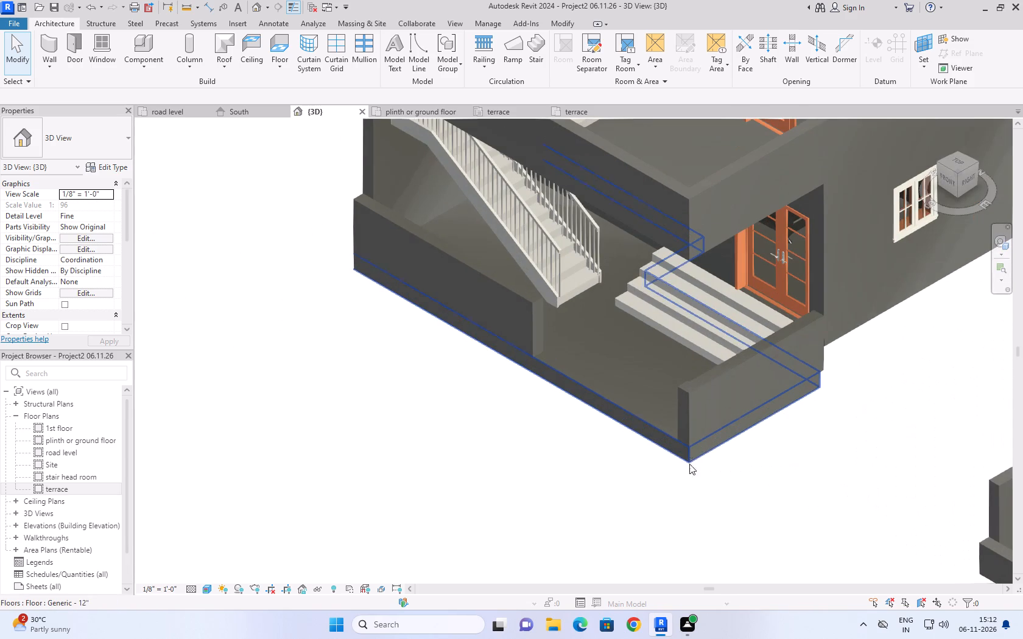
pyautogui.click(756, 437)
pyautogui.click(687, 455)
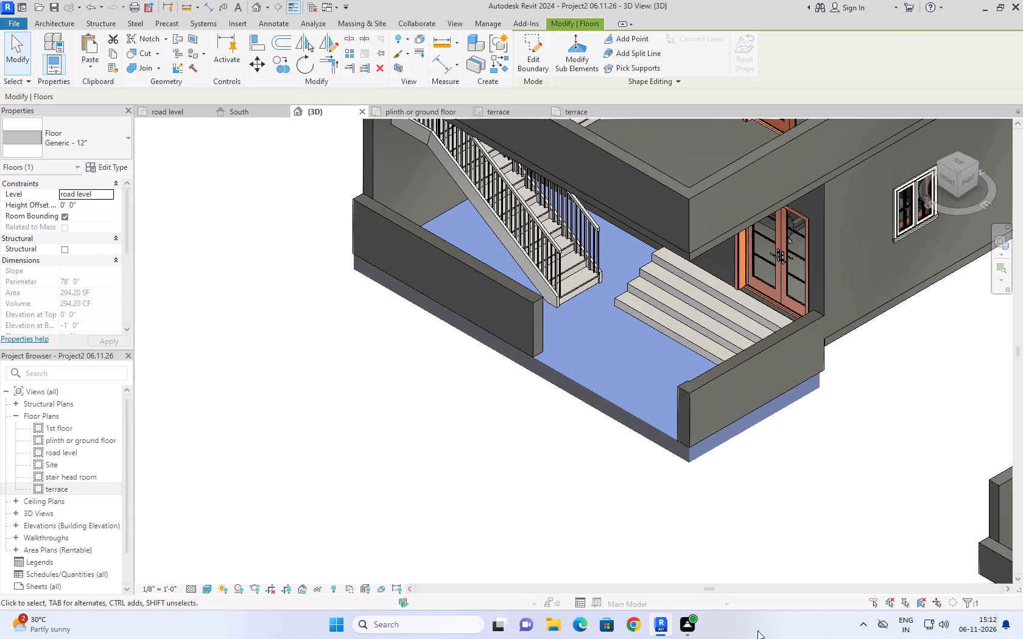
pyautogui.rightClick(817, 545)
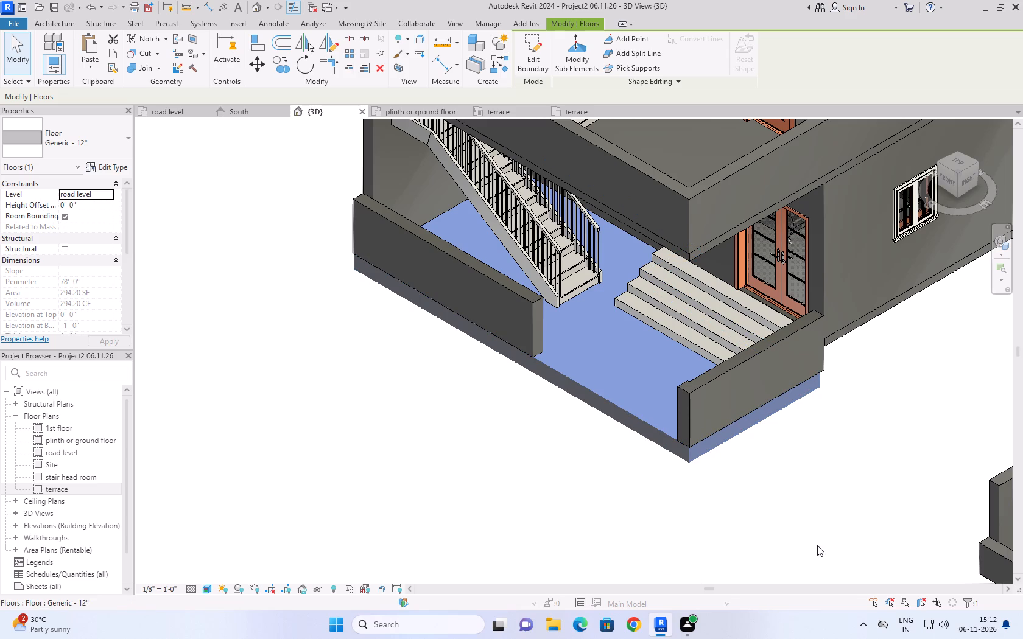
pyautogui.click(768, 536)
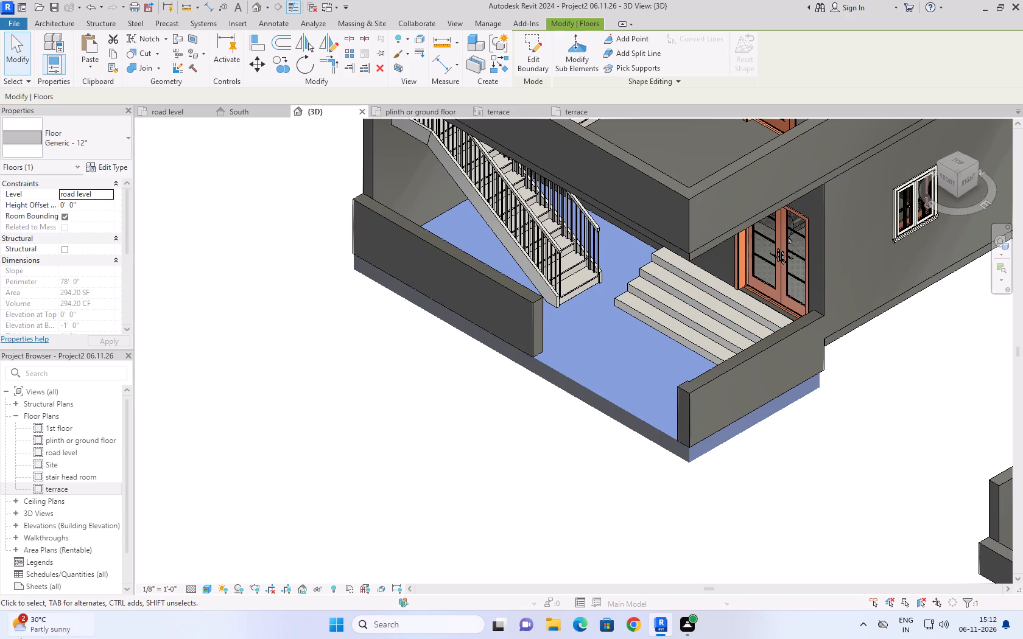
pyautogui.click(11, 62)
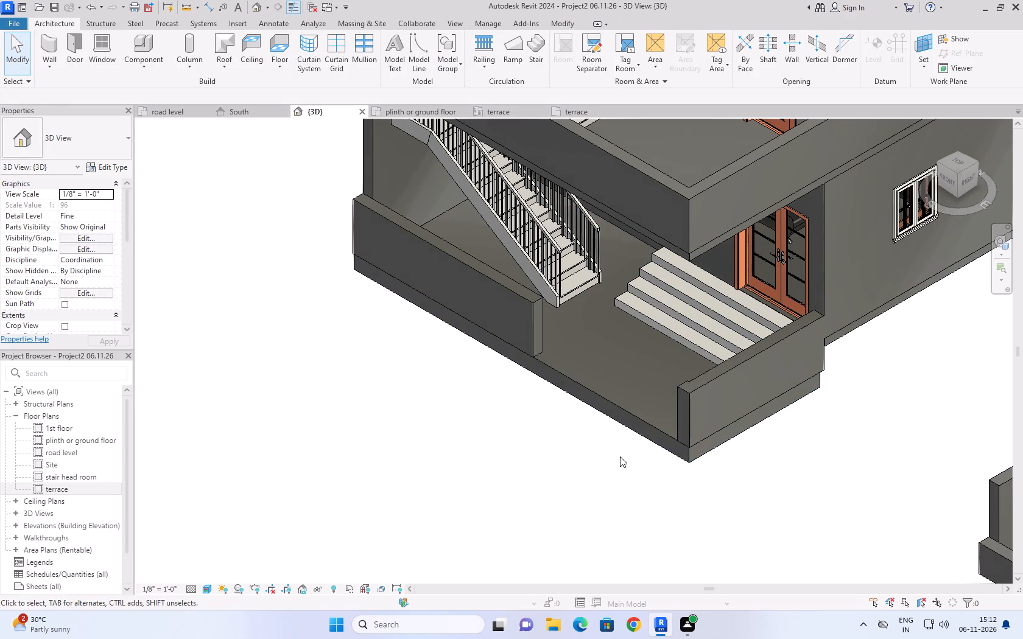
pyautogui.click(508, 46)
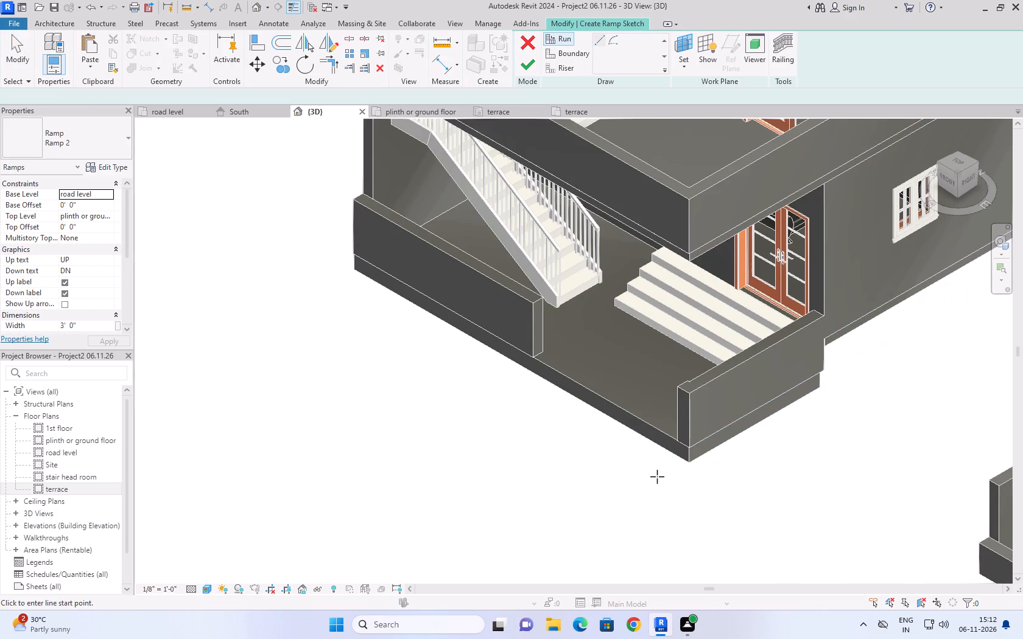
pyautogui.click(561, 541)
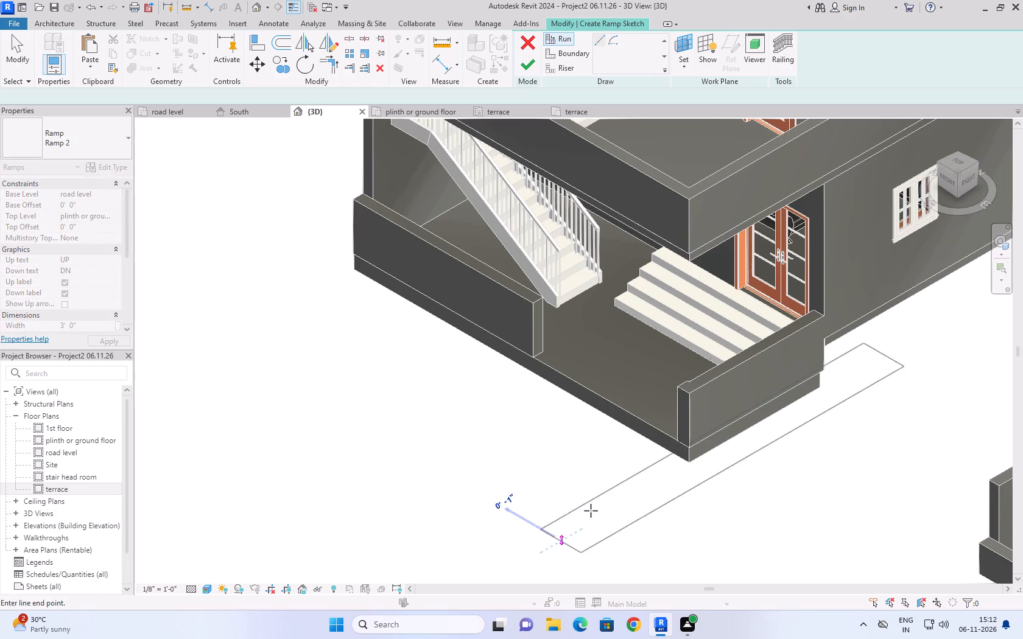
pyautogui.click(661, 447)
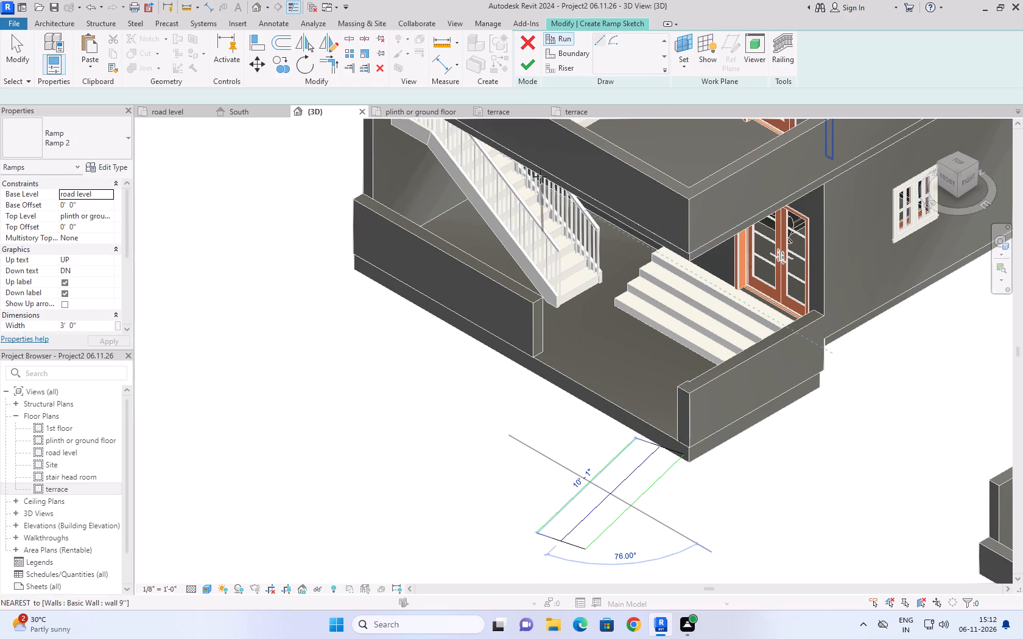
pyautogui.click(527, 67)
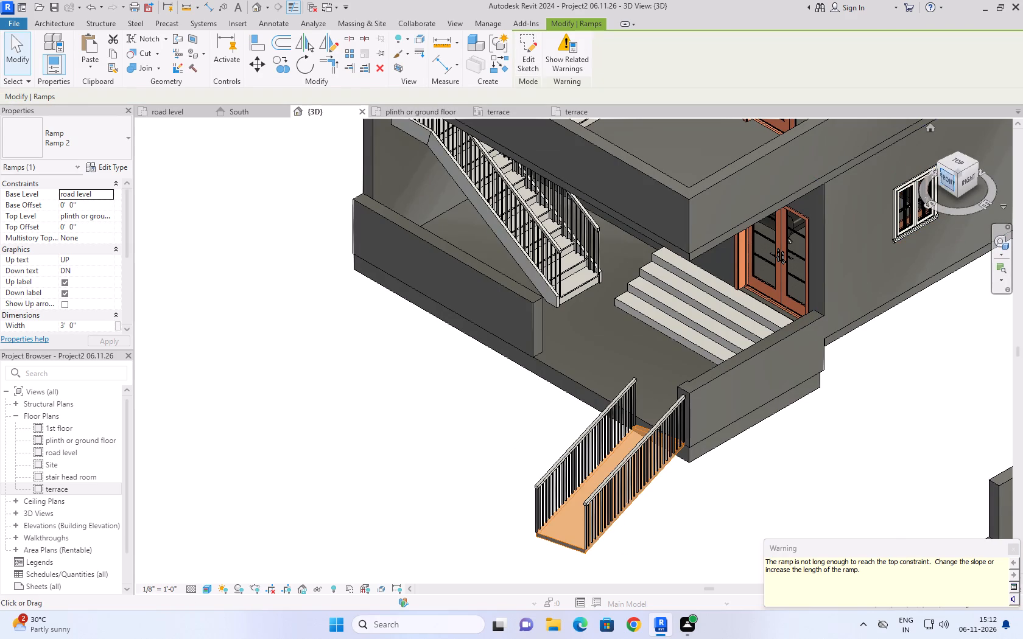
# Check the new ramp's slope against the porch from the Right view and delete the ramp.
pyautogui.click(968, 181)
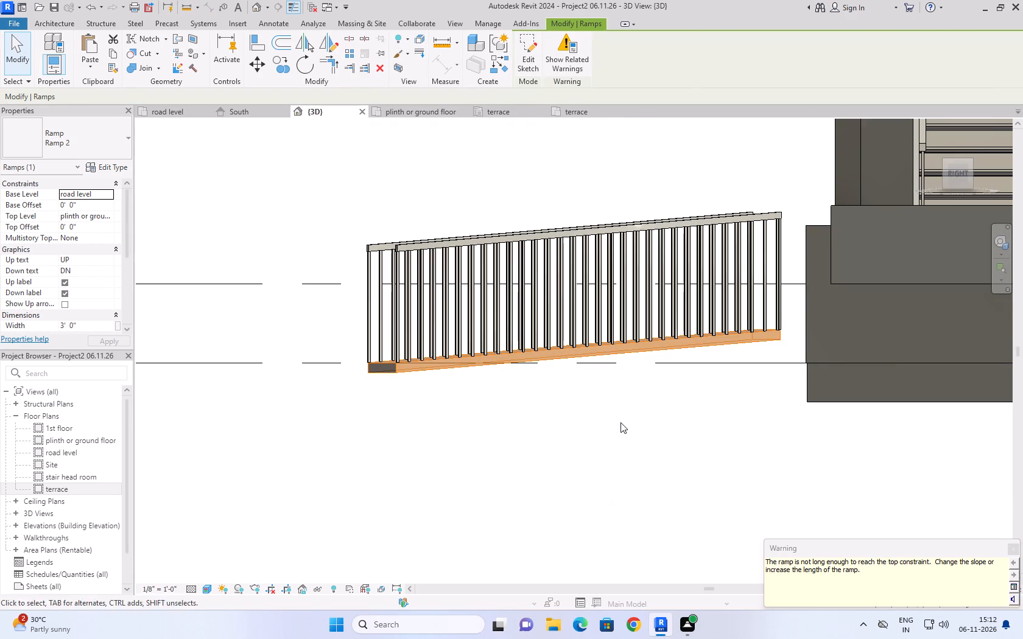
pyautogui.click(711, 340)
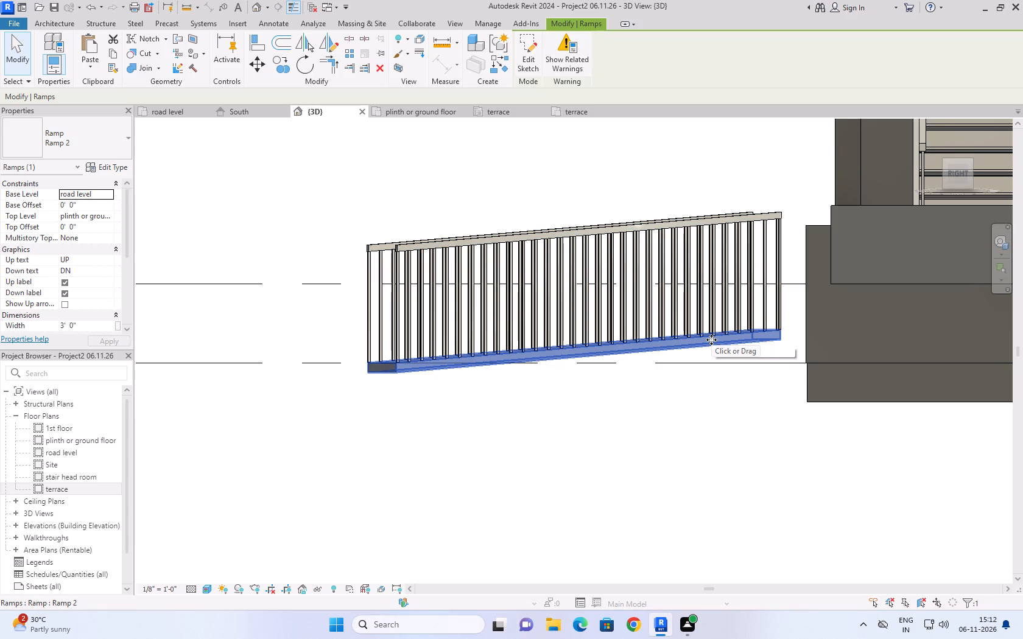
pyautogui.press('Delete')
# Start another 3' 0" wide ramp in the Right view and try to draw its run up towards the porch.
pyautogui.click(512, 60)
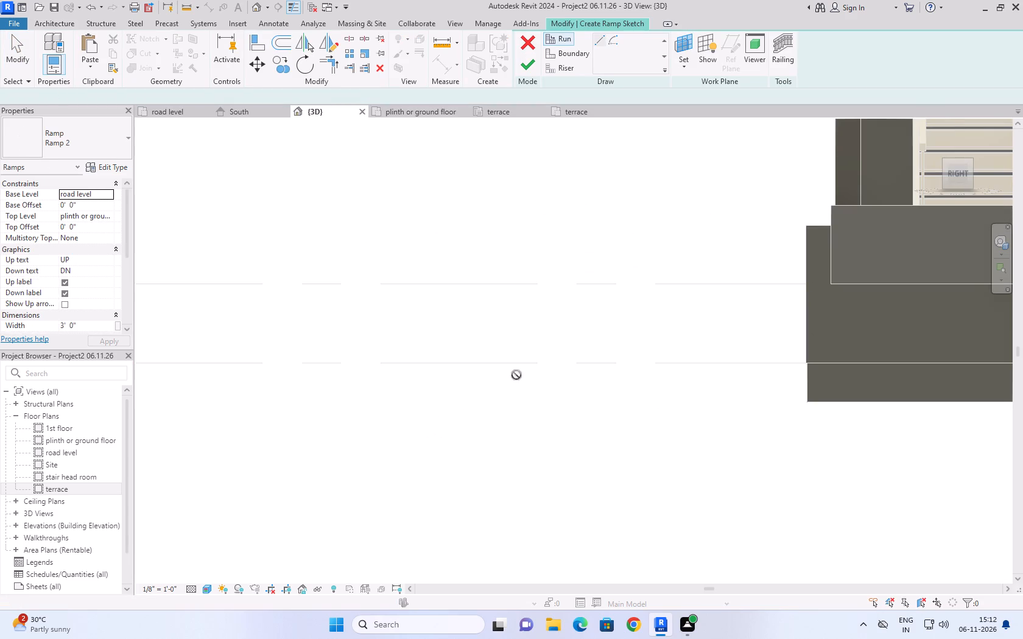
pyautogui.moveTo(394, 453); pyautogui.dragTo(734, 349)
pyautogui.moveTo(743, 375); pyautogui.dragTo(744, 383)
pyautogui.moveTo(744, 315); pyautogui.dragTo(625, 337, button='middle')
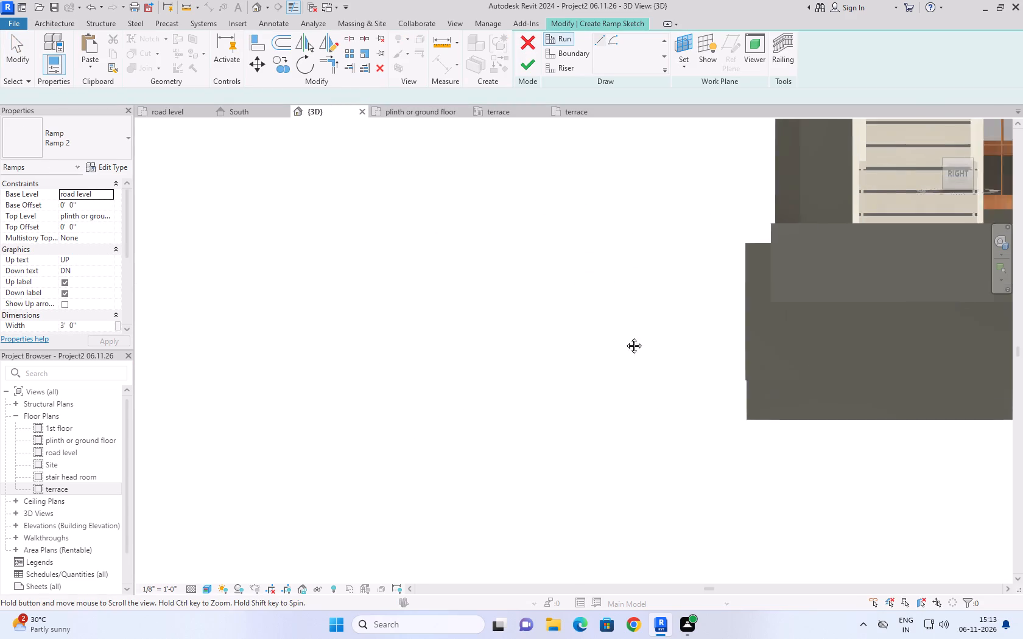
pyautogui.moveTo(625, 337); pyautogui.dragTo(356, 351, button='middle')
pyautogui.scroll(-2, 354, 352)
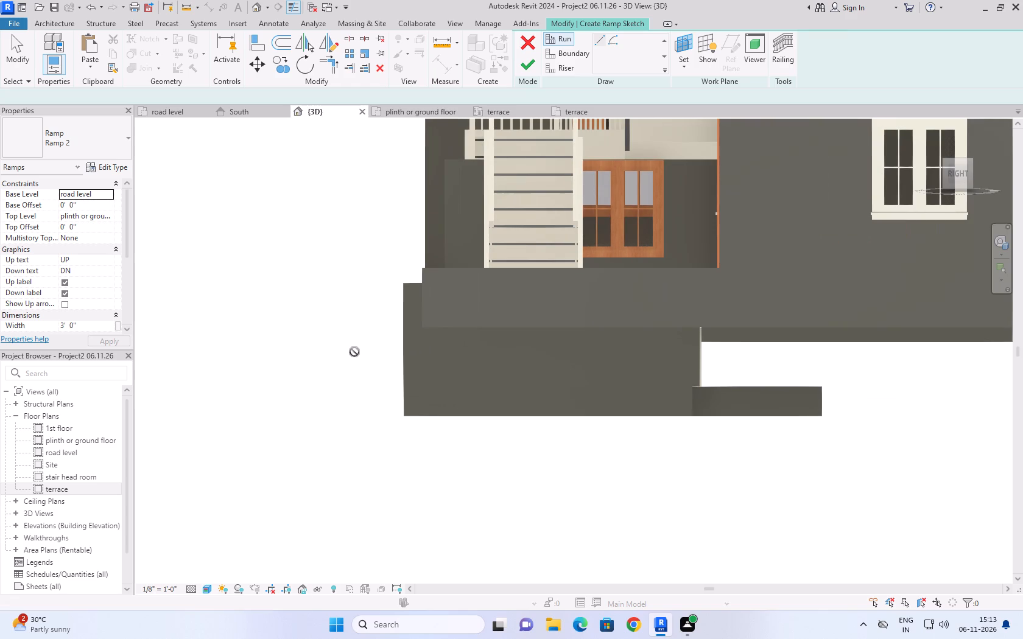
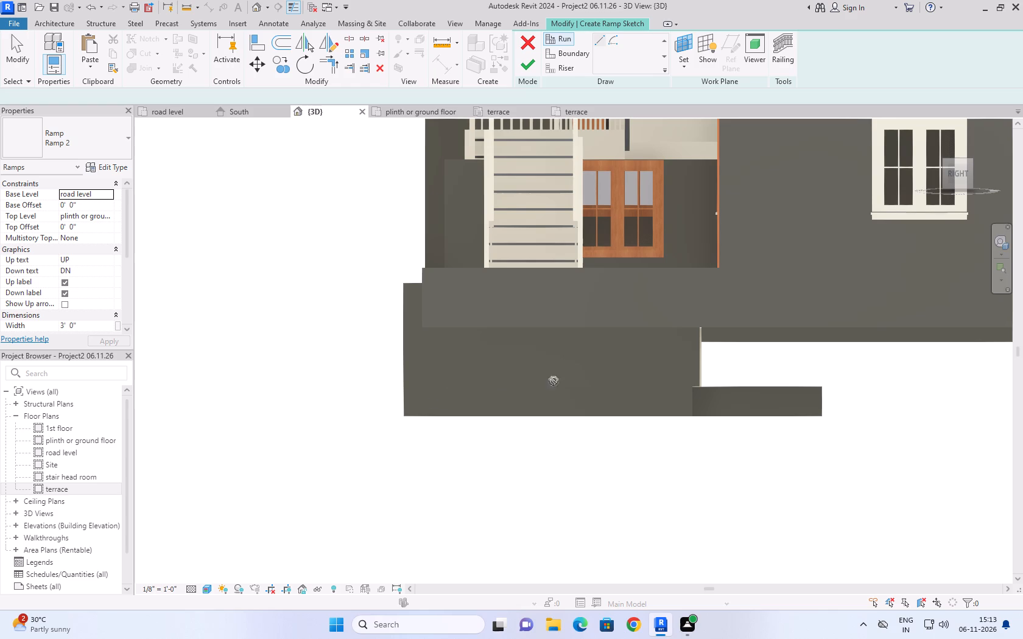
# Cancel the unfinished ramp sketch.
pyautogui.click(533, 39)
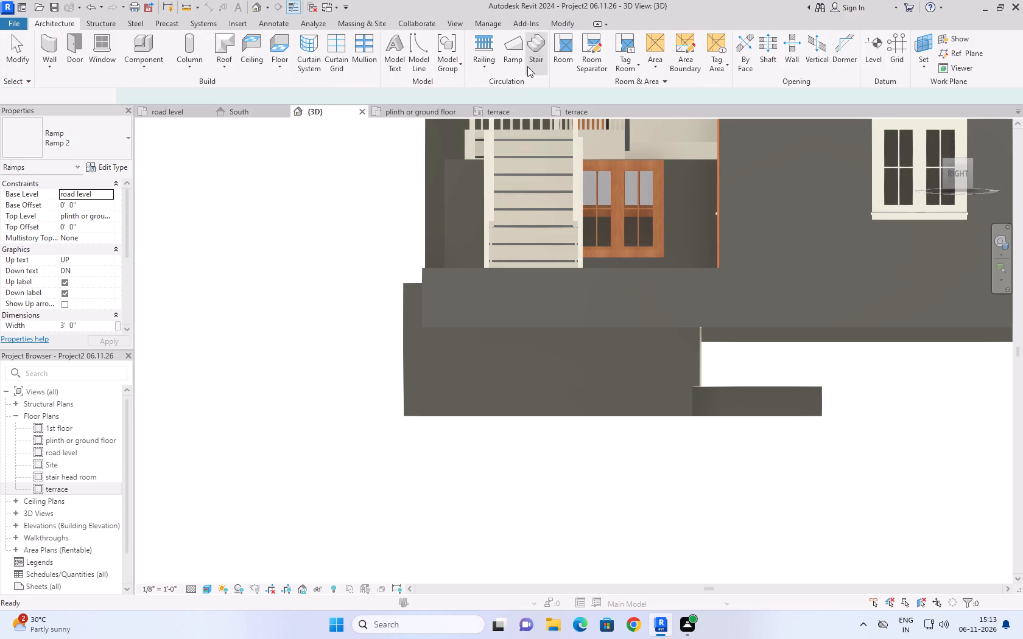
# Return to the default 3D view and set its visual style to Realistic.
pyautogui.scroll(-7, 571, 356)
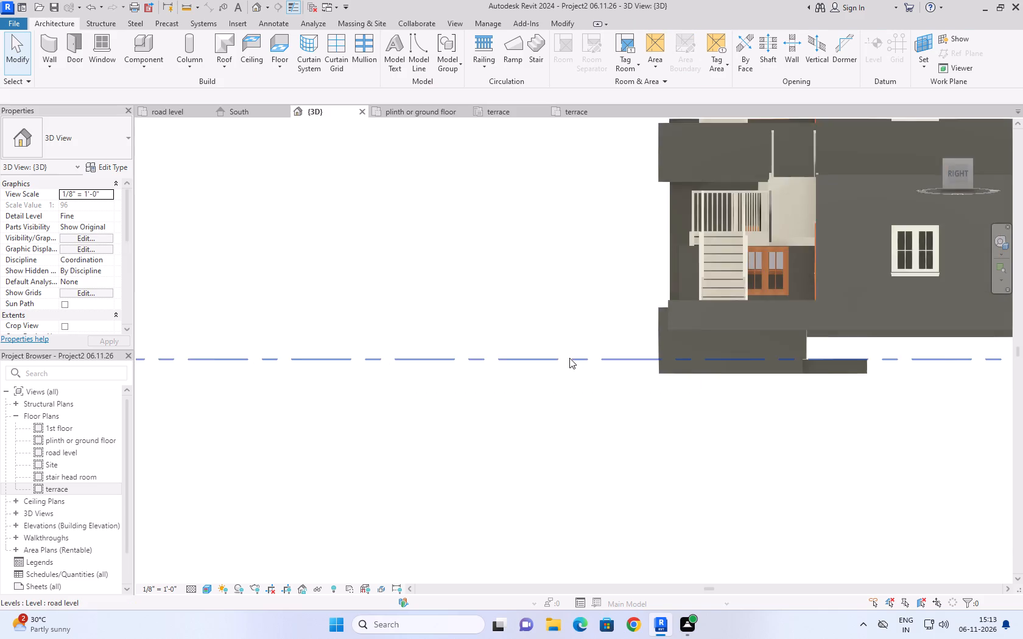
pyautogui.scroll(-4, 569, 358)
pyautogui.moveTo(538, 237); pyautogui.dragTo(375, 341, button='middle')
pyautogui.scroll(-1, 538, 237)
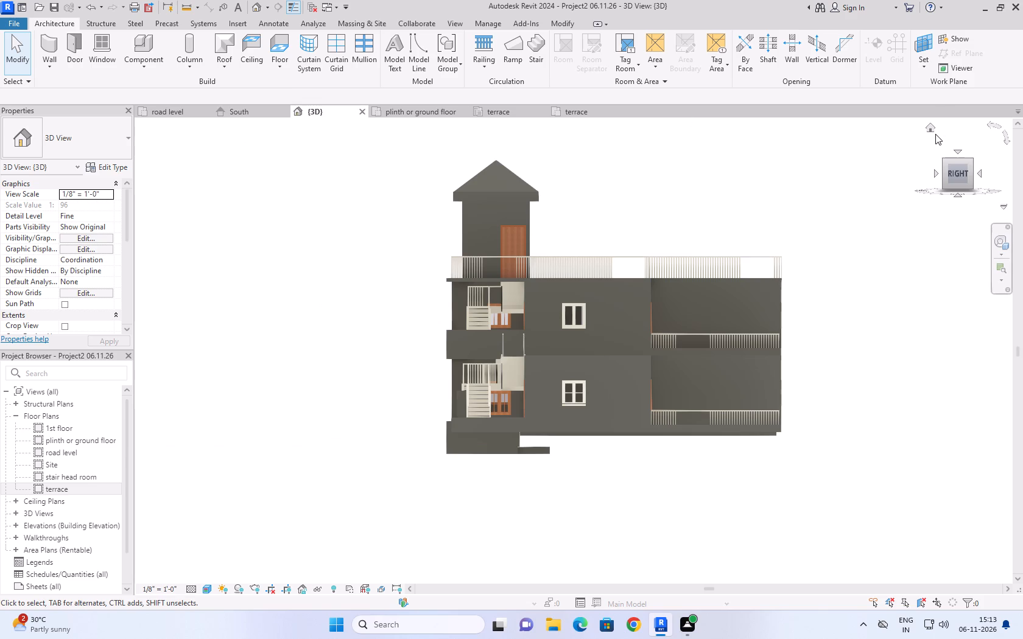
pyautogui.click(934, 134)
pyautogui.click(932, 131)
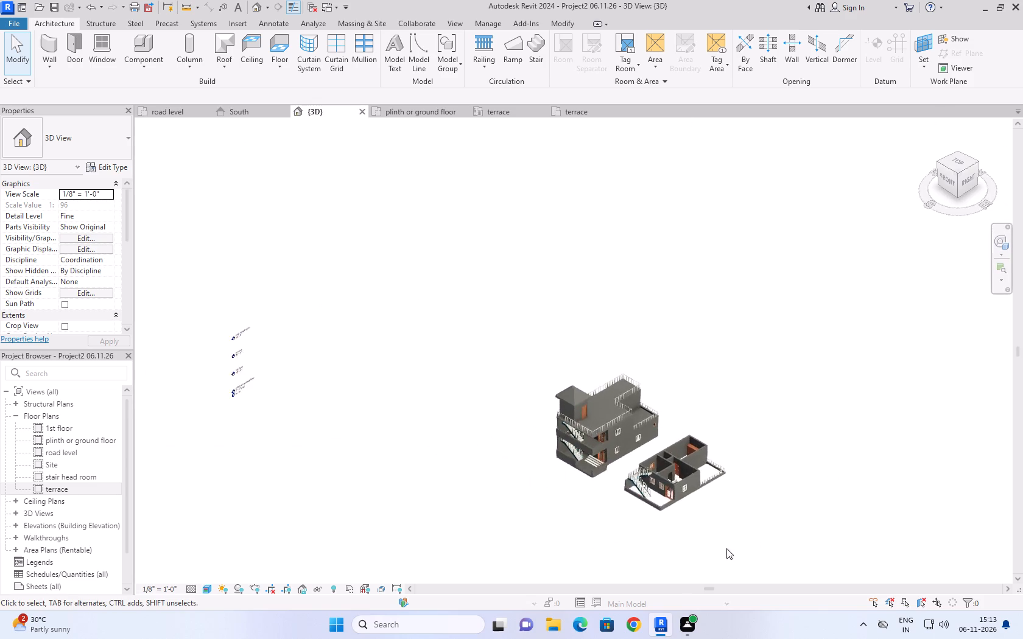
pyautogui.moveTo(704, 483); pyautogui.dragTo(472, 558, button='middle')
pyautogui.scroll(6, 469, 551)
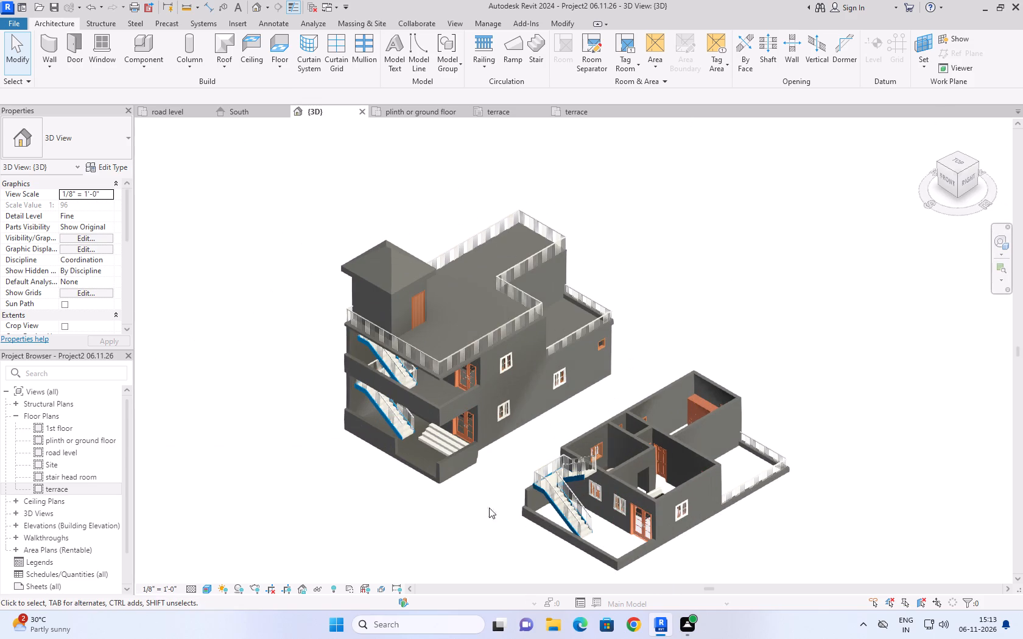
pyautogui.click(209, 587)
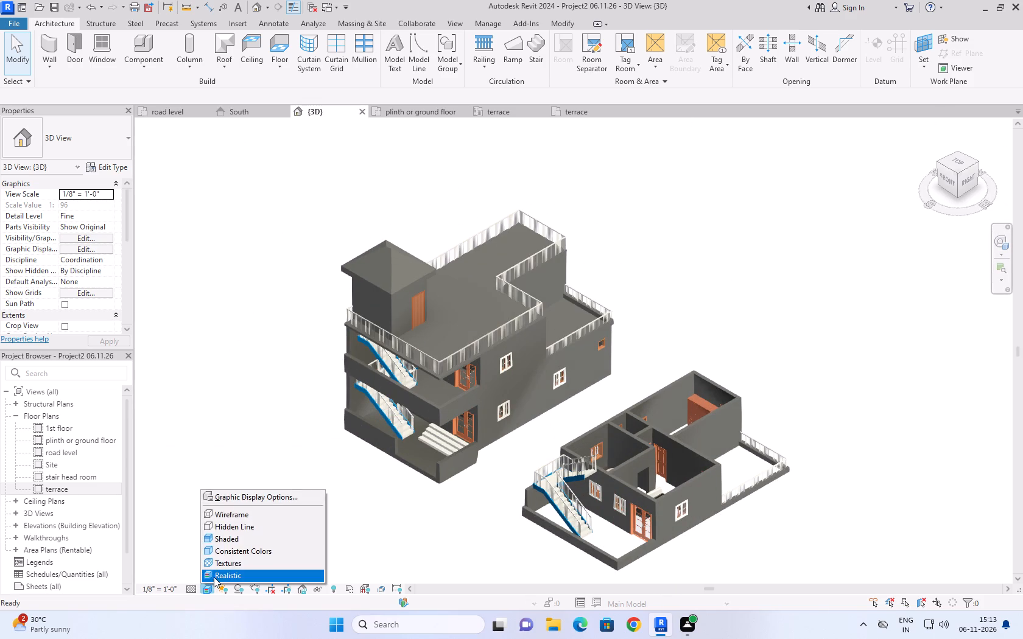
pyautogui.click(214, 577)
# Set both Right Support and Left Support to None in the 7" max riser 11" tread stair type.
pyautogui.scroll(4, 496, 487)
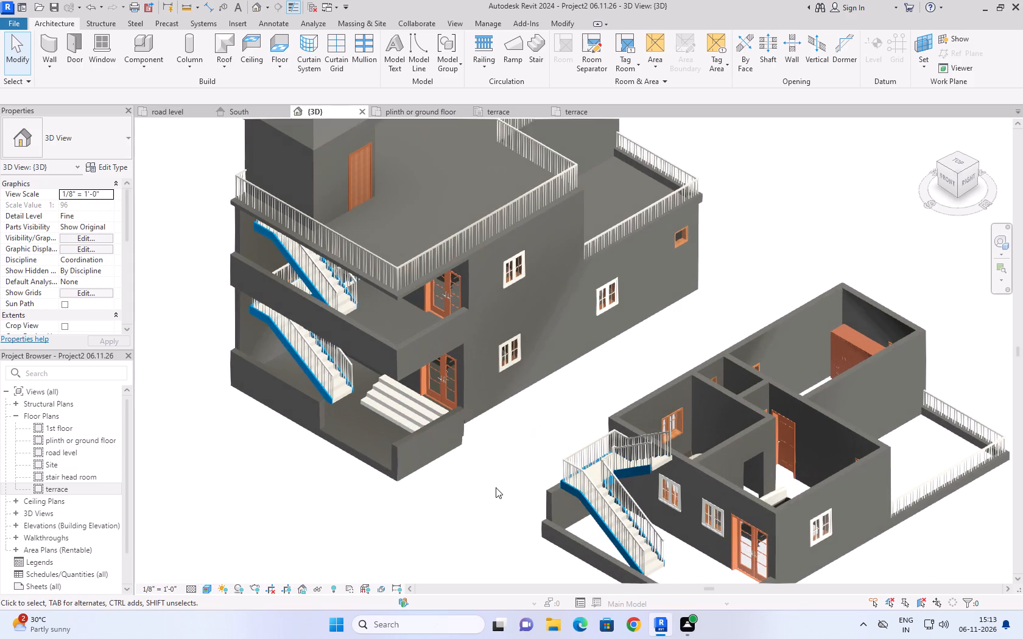
pyautogui.click(453, 523)
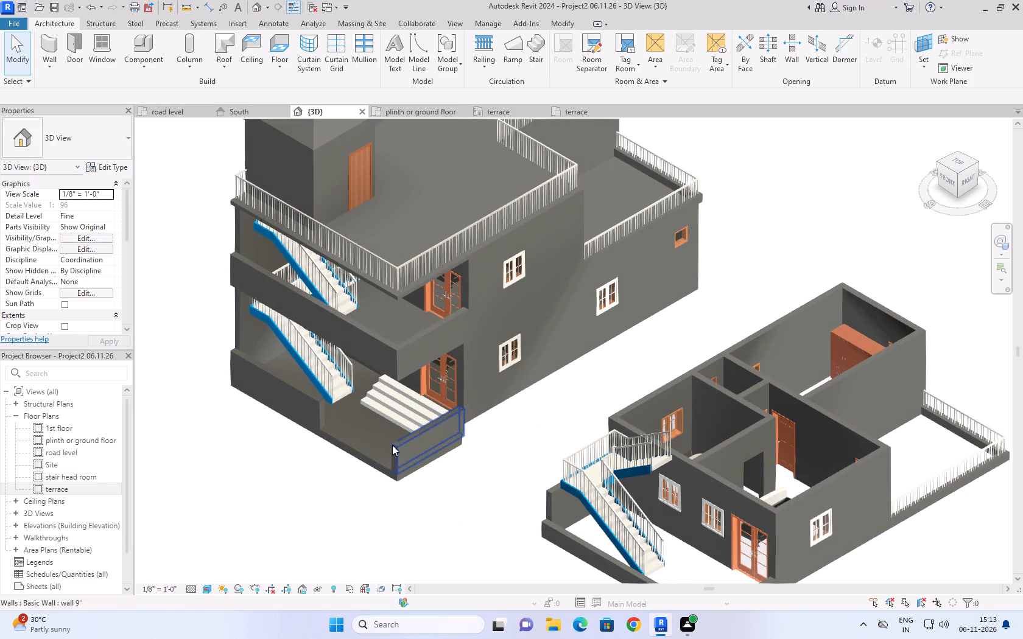
pyautogui.click(340, 521)
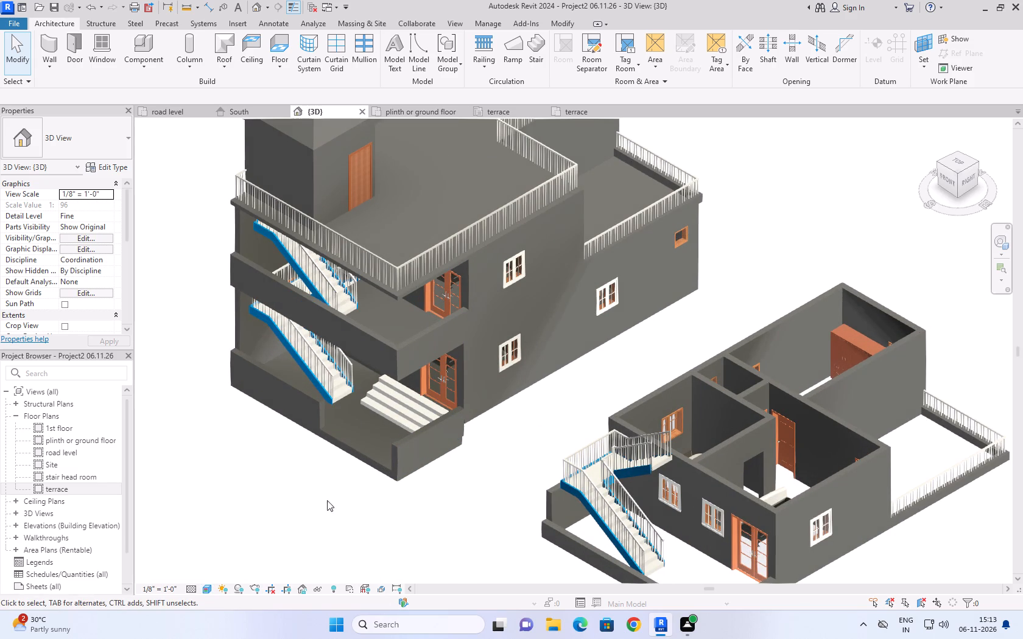
pyautogui.scroll(5, 359, 529)
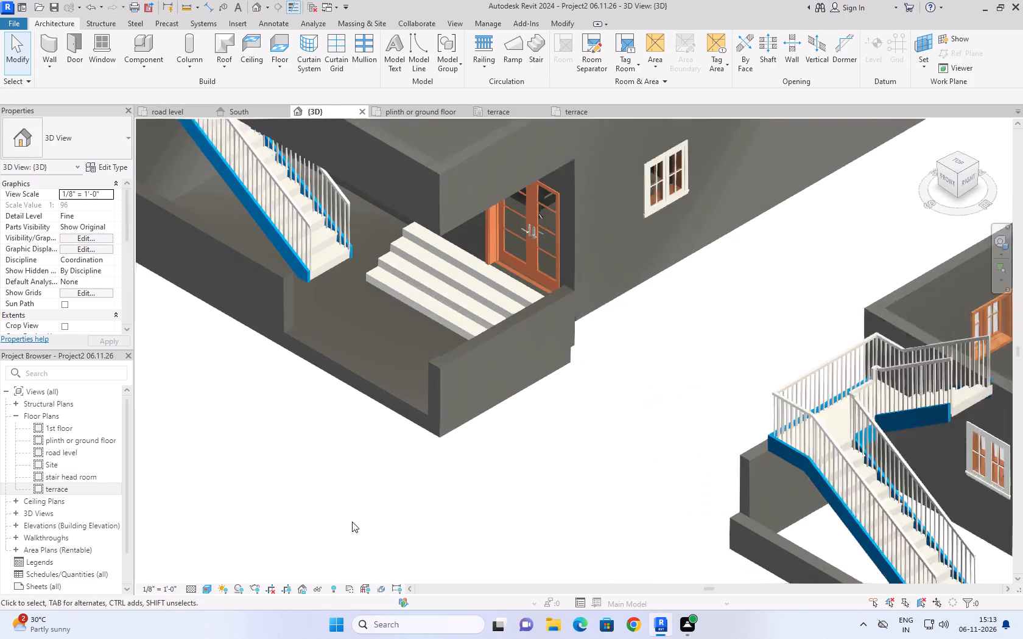
pyautogui.scroll(1, 352, 522)
pyautogui.moveTo(356, 363); pyautogui.dragTo(370, 553, button='middle')
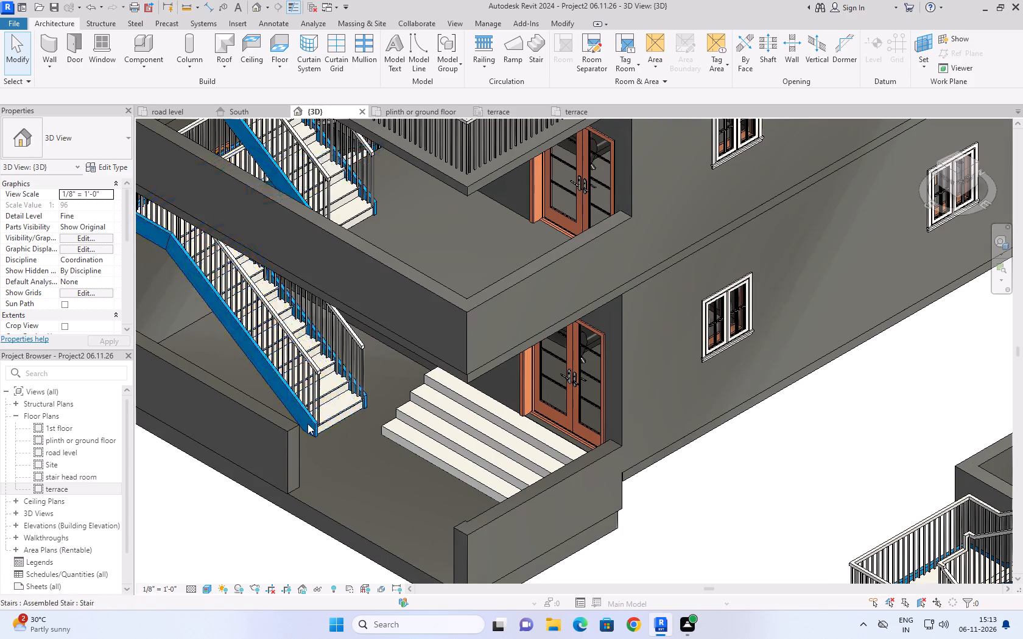
pyautogui.click(305, 416)
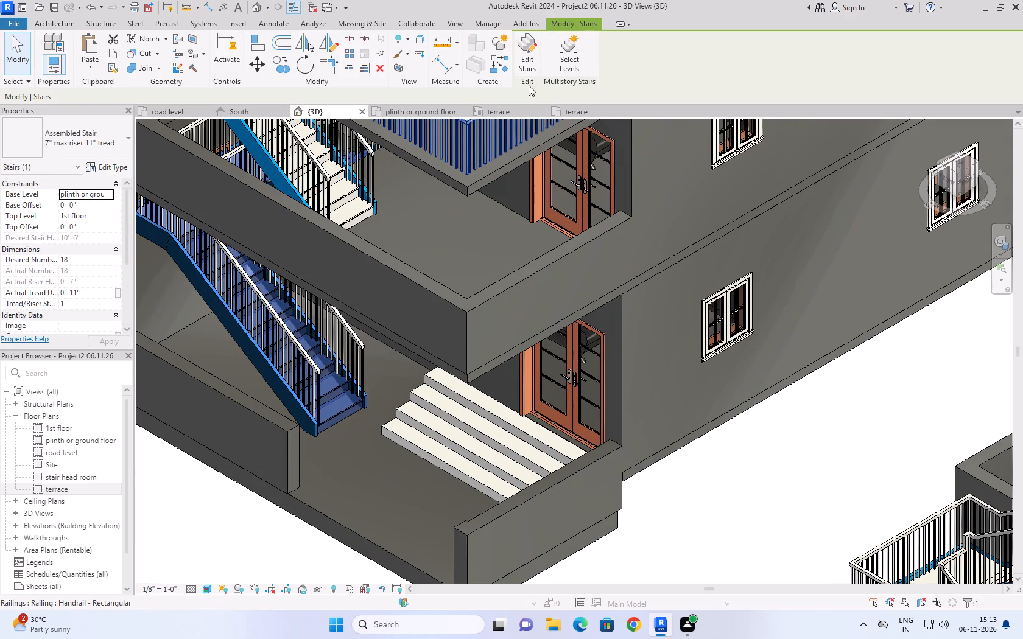
pyautogui.click(104, 164)
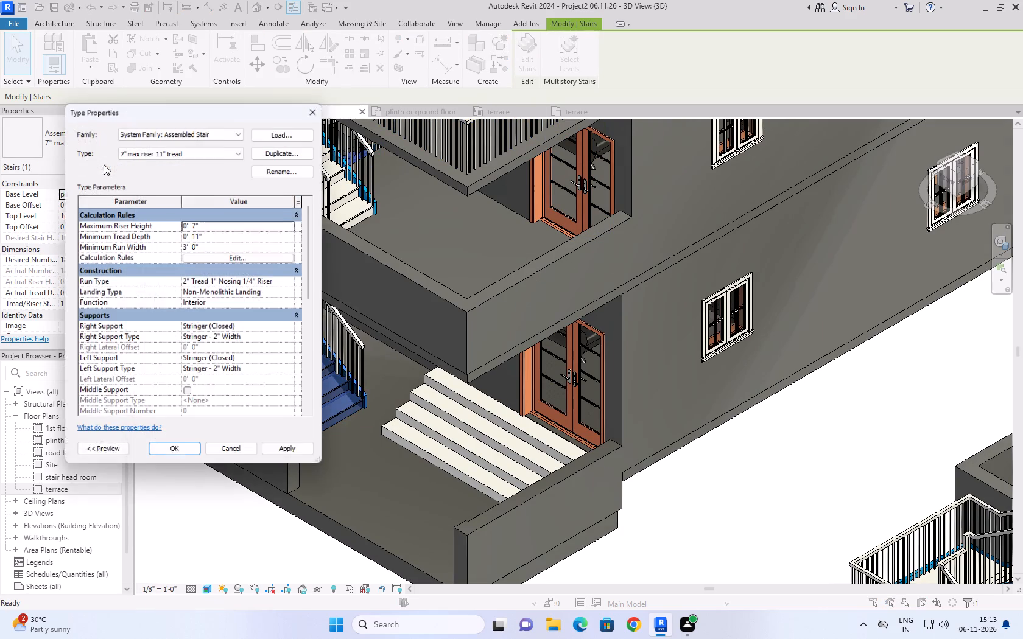
pyautogui.scroll(-1, 248, 361)
pyautogui.scroll(1, 248, 361)
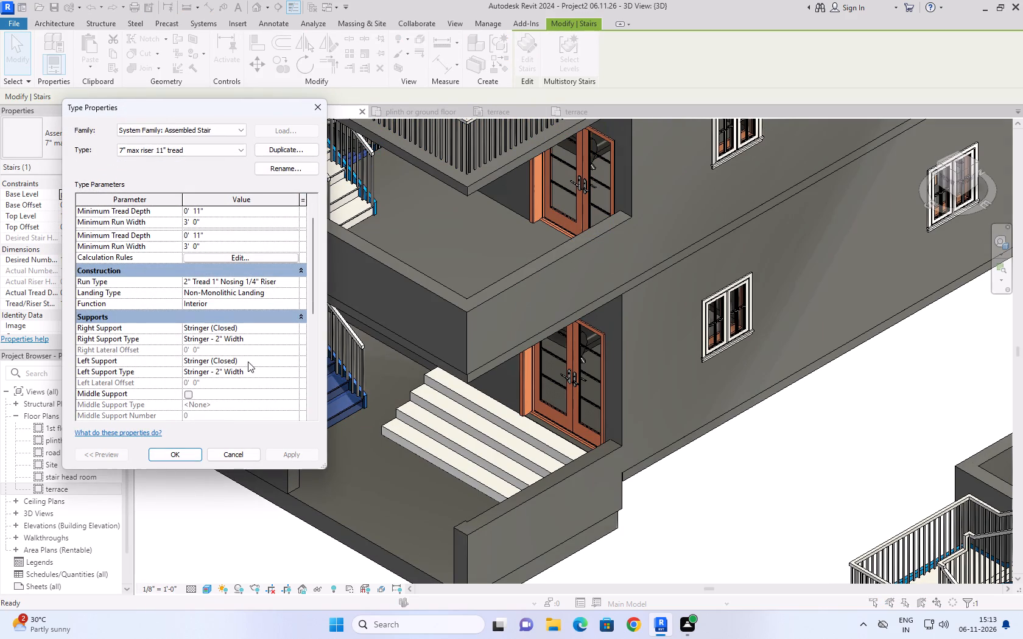
pyautogui.click(242, 327)
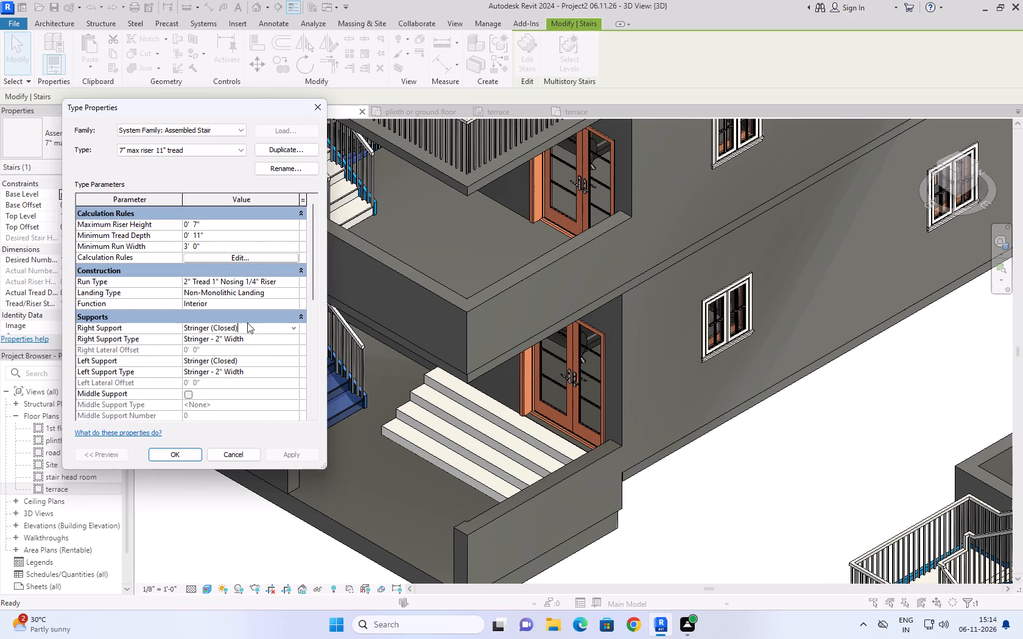
pyautogui.click(292, 329)
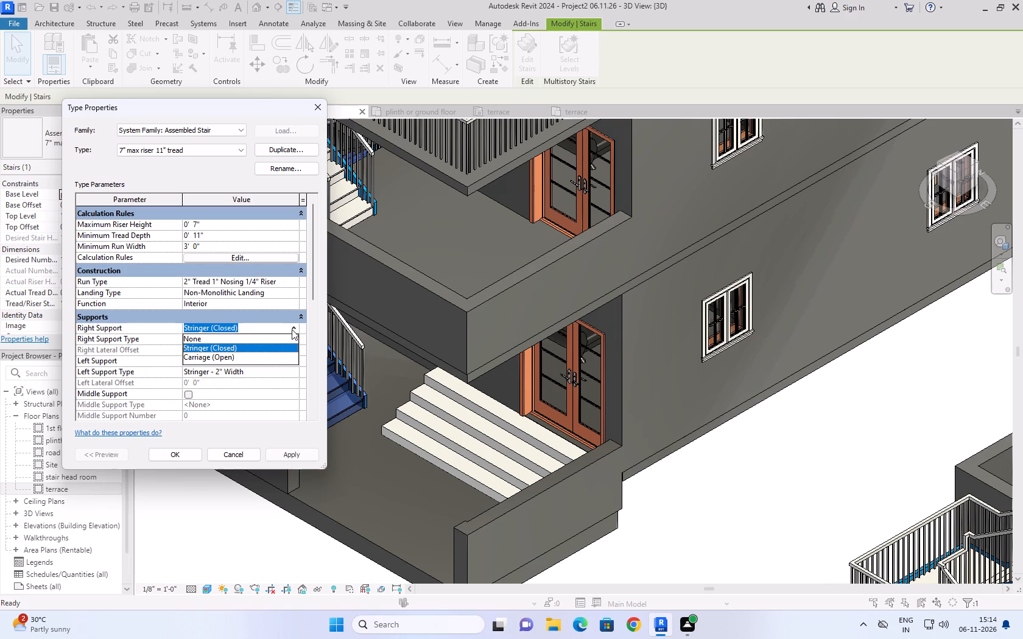
pyautogui.click(197, 338)
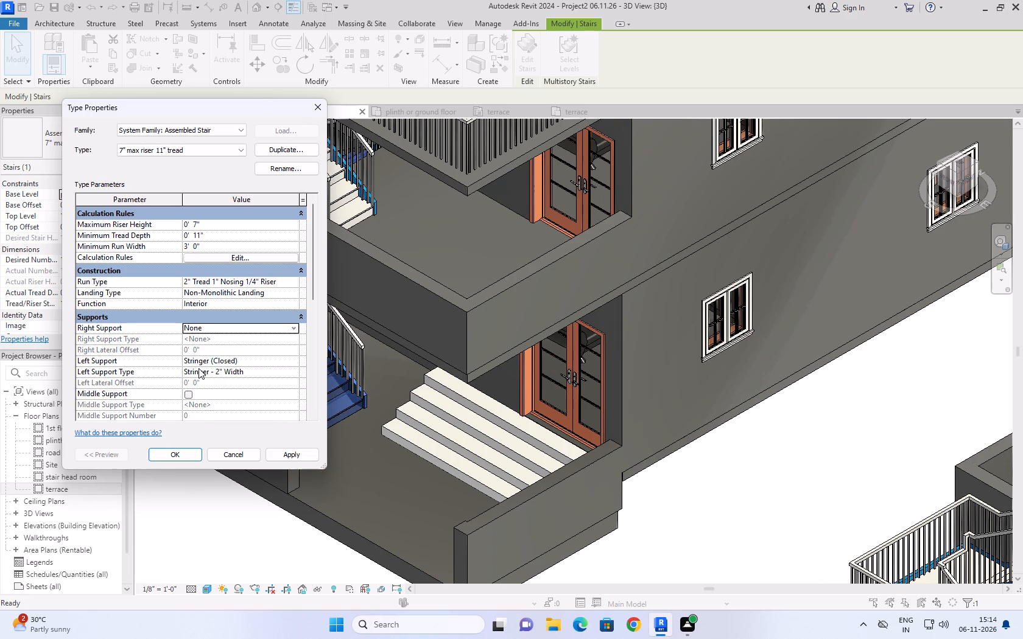
pyautogui.click(293, 361)
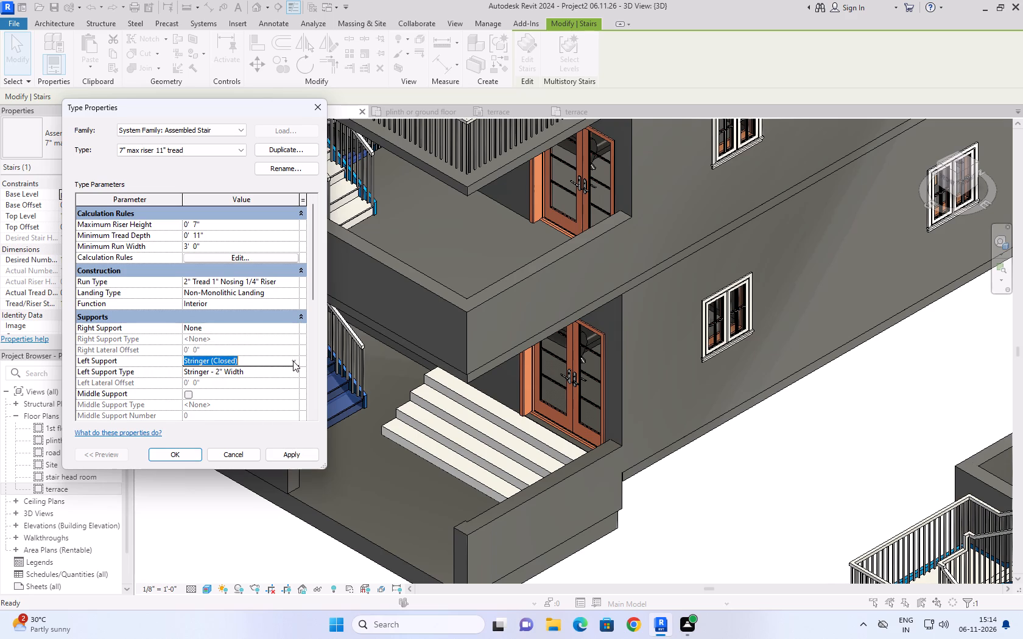
pyautogui.click(230, 370)
pyautogui.click(281, 448)
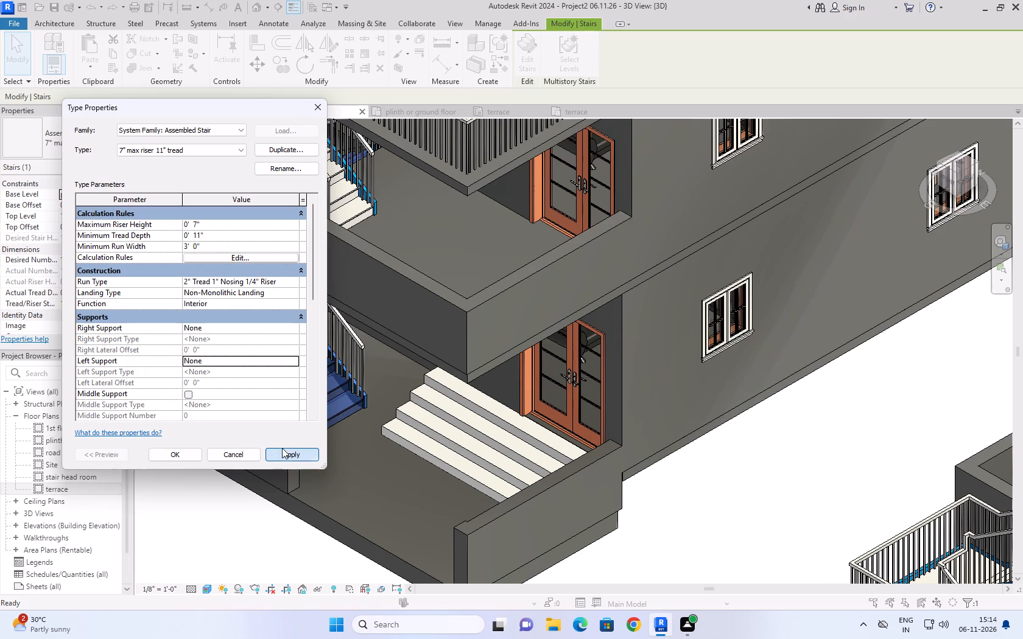
pyautogui.click(163, 449)
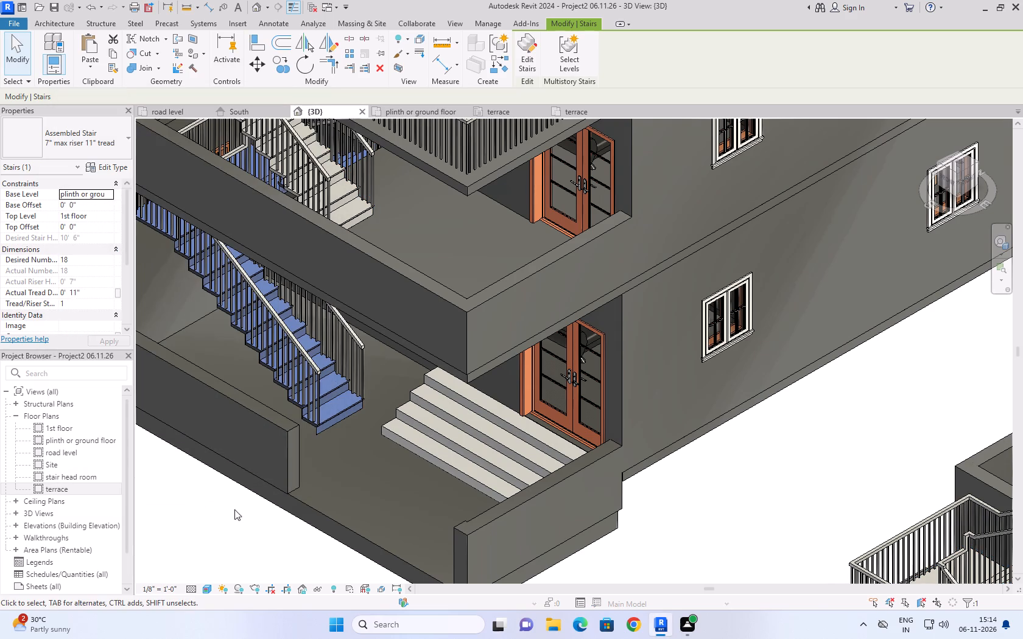
pyautogui.click(241, 521)
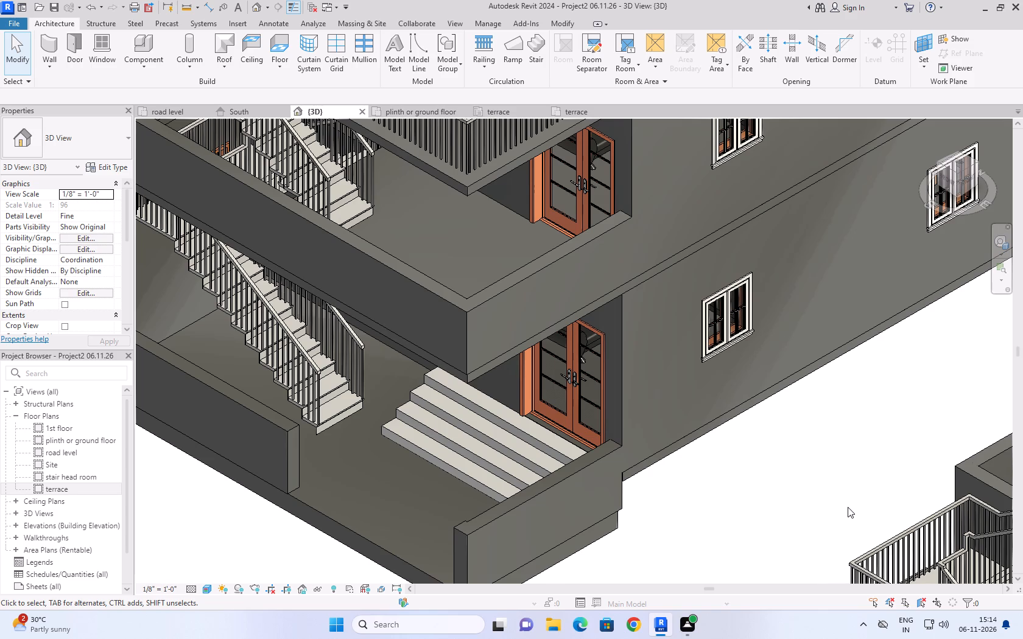
# In the Right view, open the boundary of the 6" plinth-level floor slab for editing.
pyautogui.scroll(2, 848, 507)
pyautogui.scroll(-4, 547, 419)
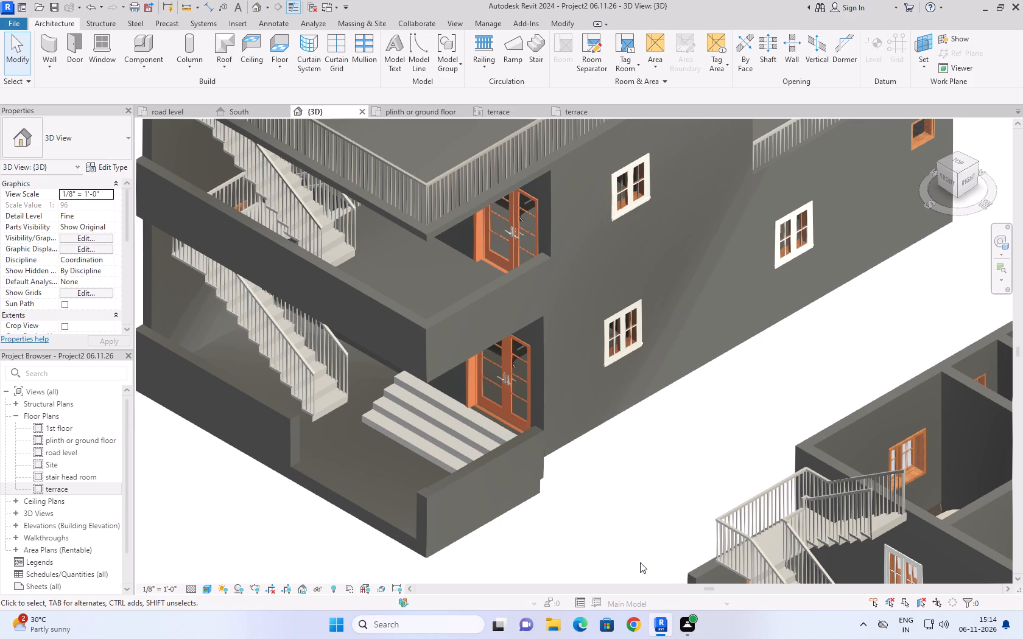
pyautogui.scroll(-5, 605, 540)
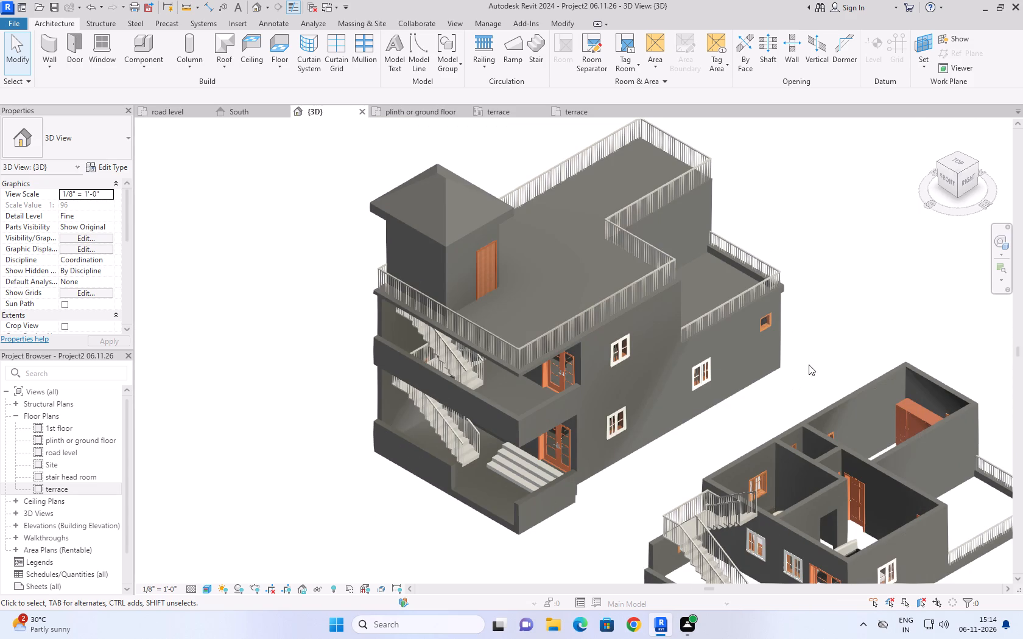
pyautogui.click(968, 176)
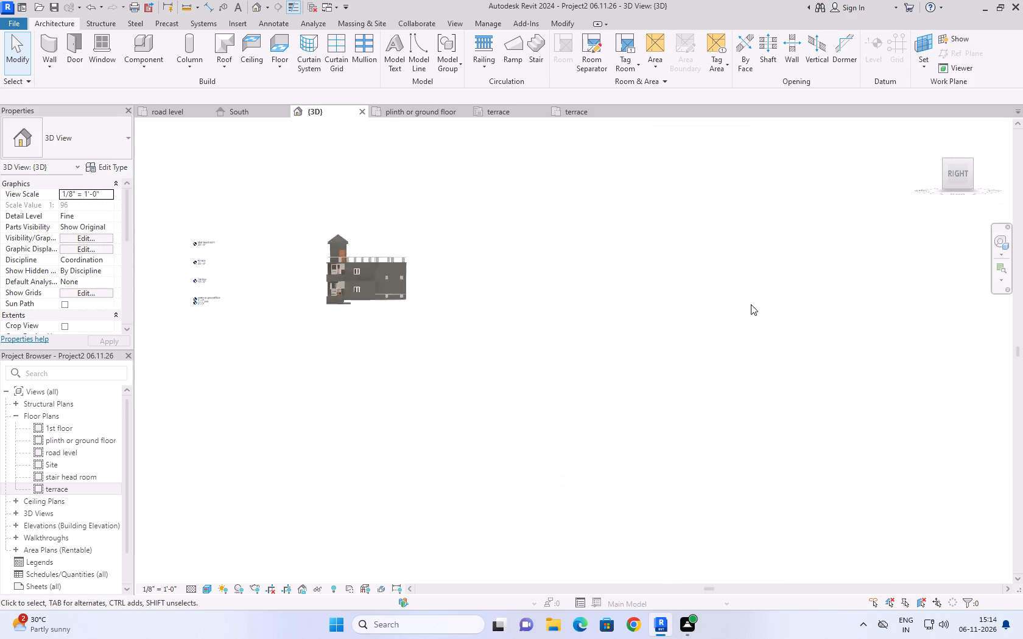
pyautogui.scroll(4, 649, 375)
pyautogui.scroll(8, 707, 370)
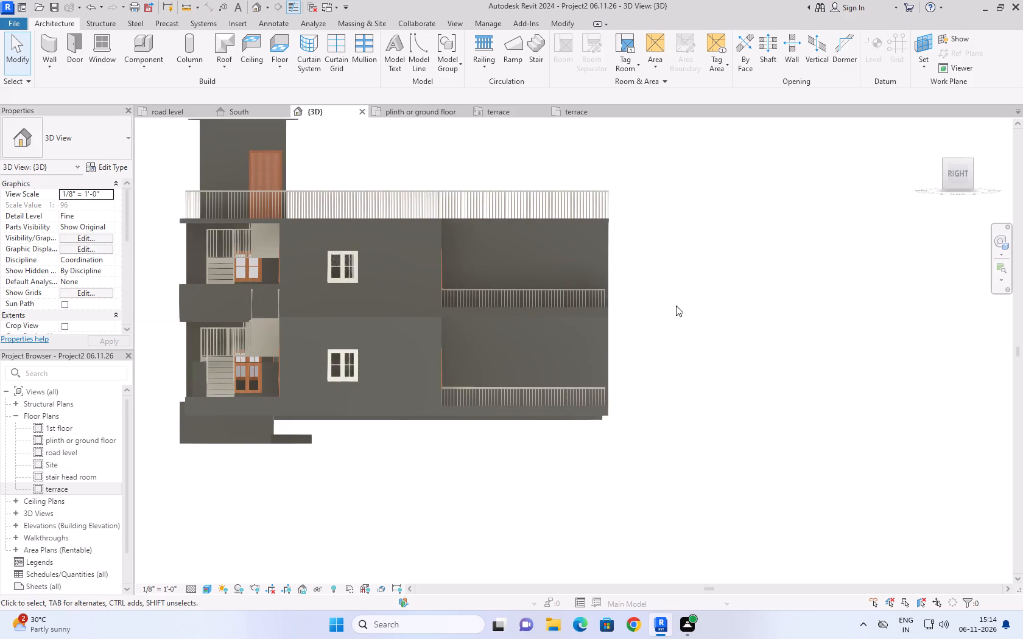
pyautogui.scroll(4, 645, 295)
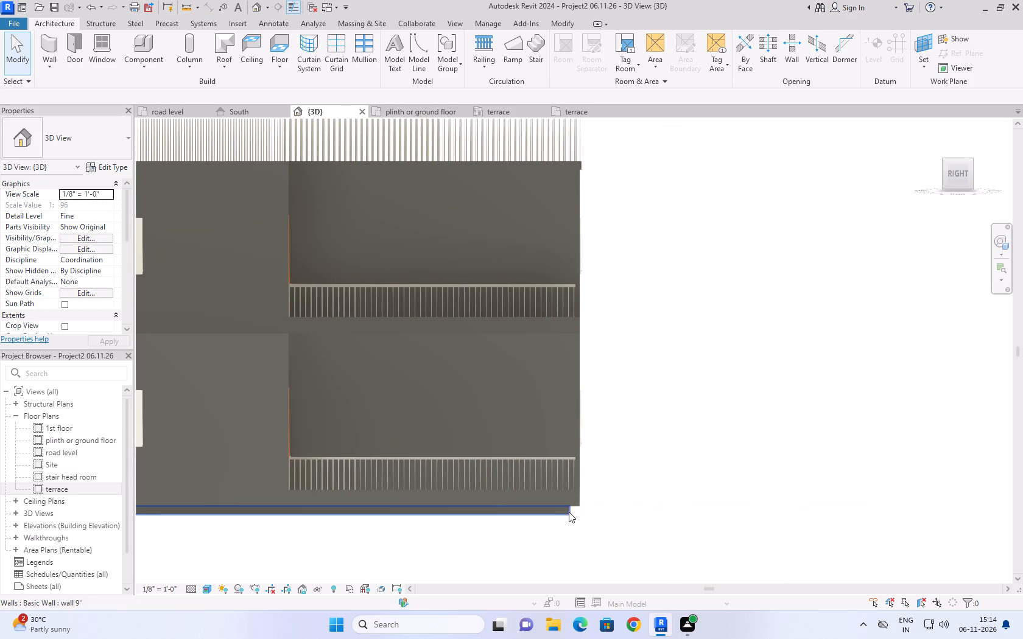
pyautogui.click(565, 513)
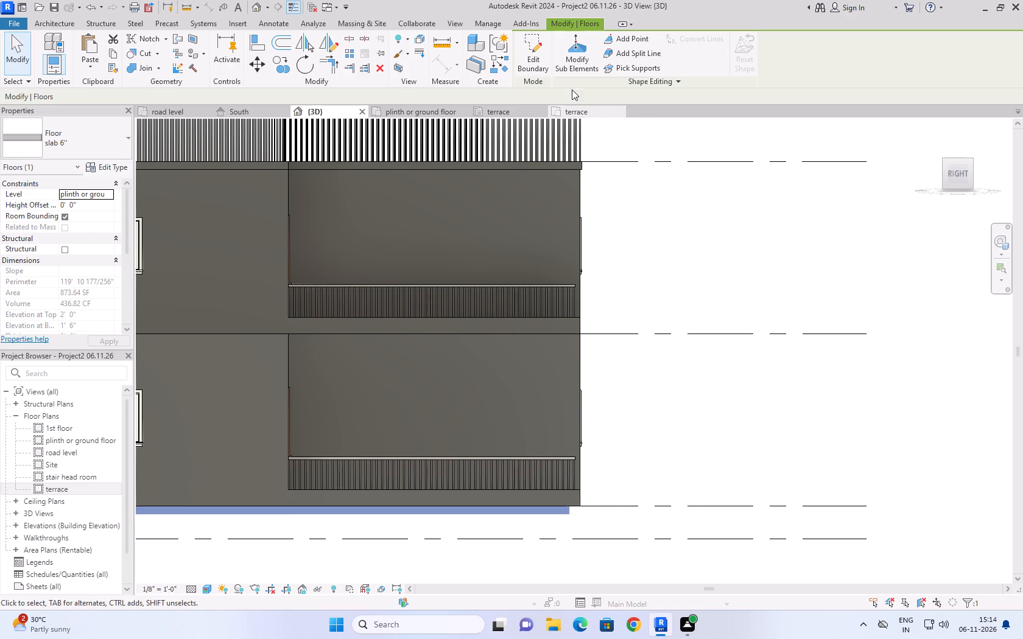
pyautogui.click(543, 69)
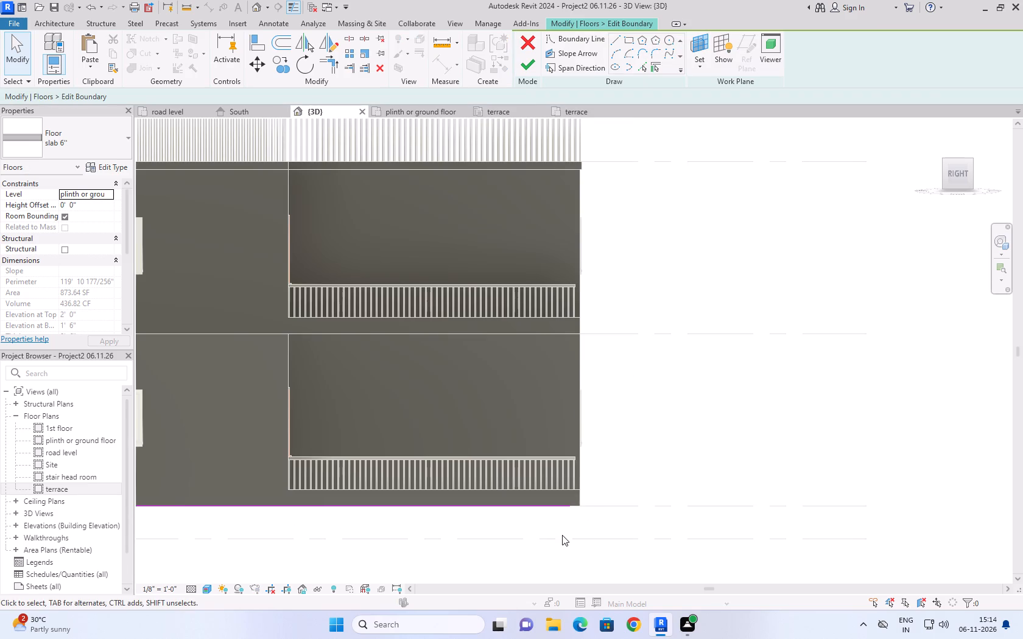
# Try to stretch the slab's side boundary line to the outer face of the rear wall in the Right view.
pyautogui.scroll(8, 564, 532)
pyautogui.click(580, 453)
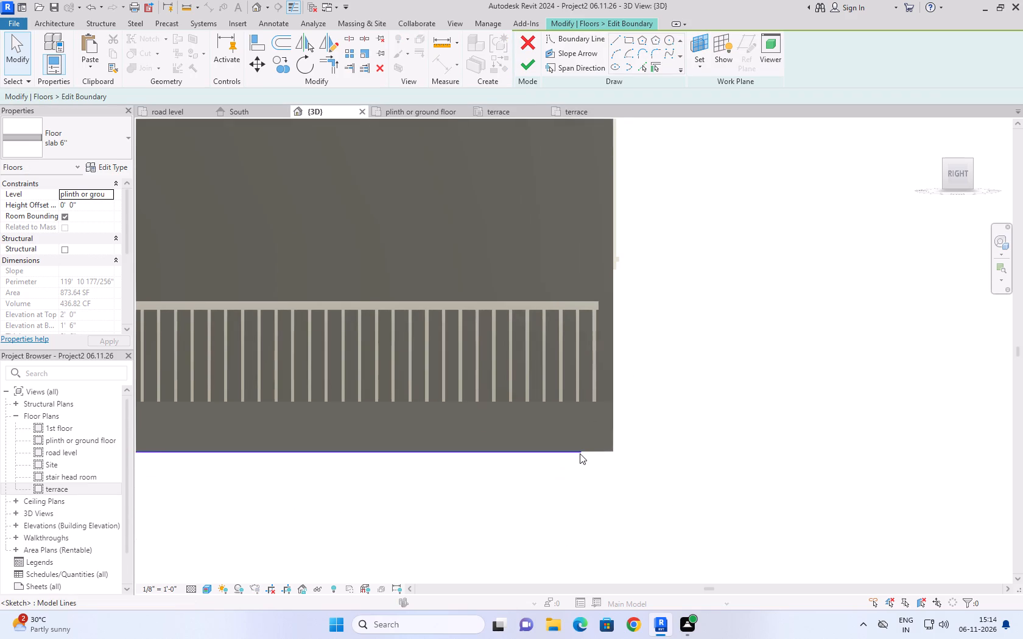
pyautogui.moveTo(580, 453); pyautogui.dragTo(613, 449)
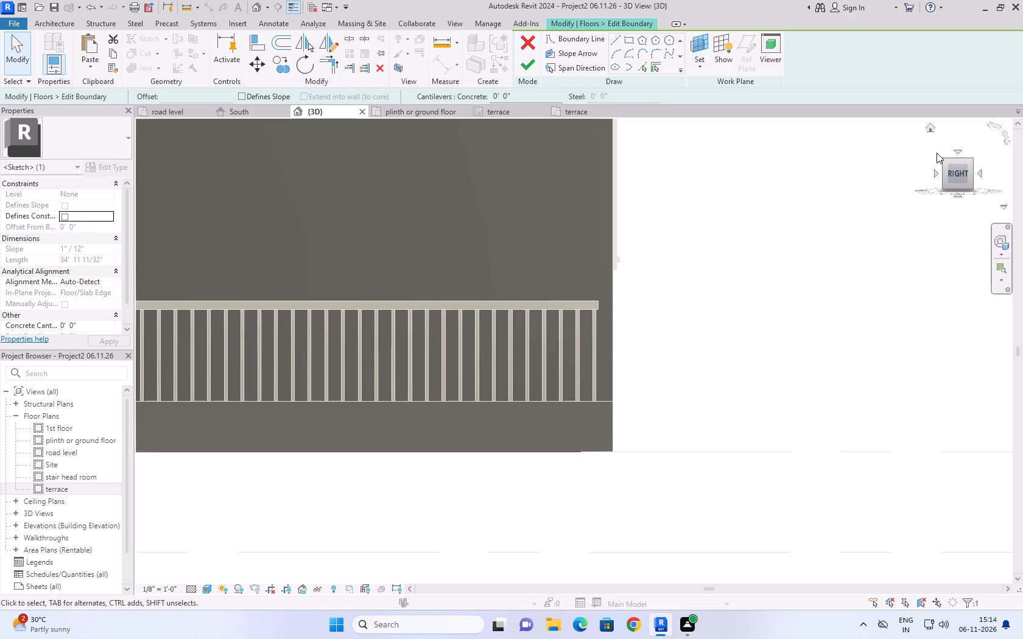
# In the Top view, move the plinth slab's north boundary line out to the 9" wall's outer face and finish the boundary edit.
pyautogui.click(933, 128)
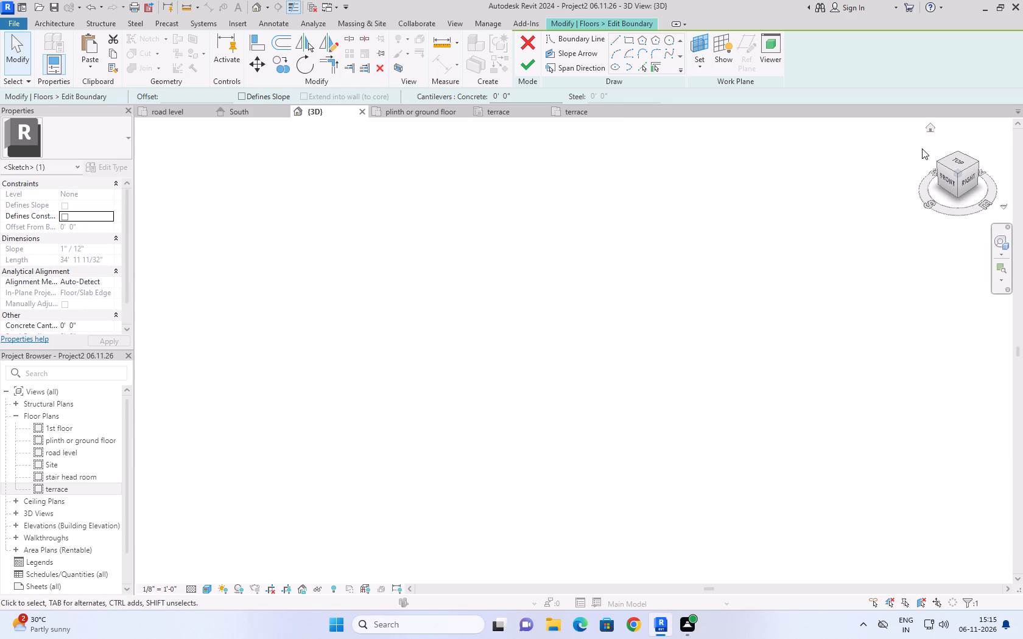
pyautogui.click(954, 157)
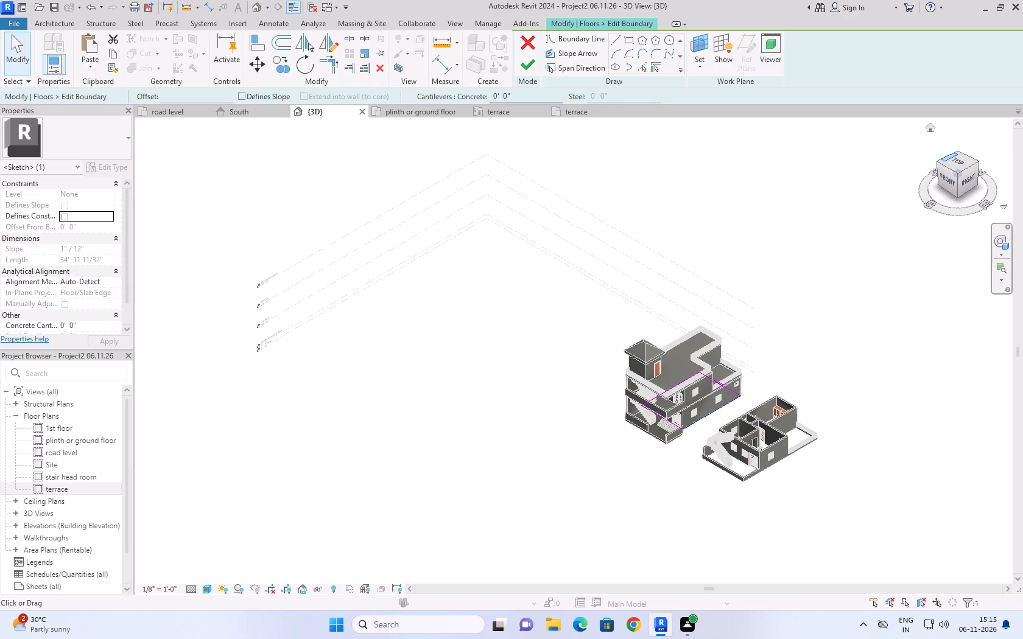
pyautogui.click(957, 163)
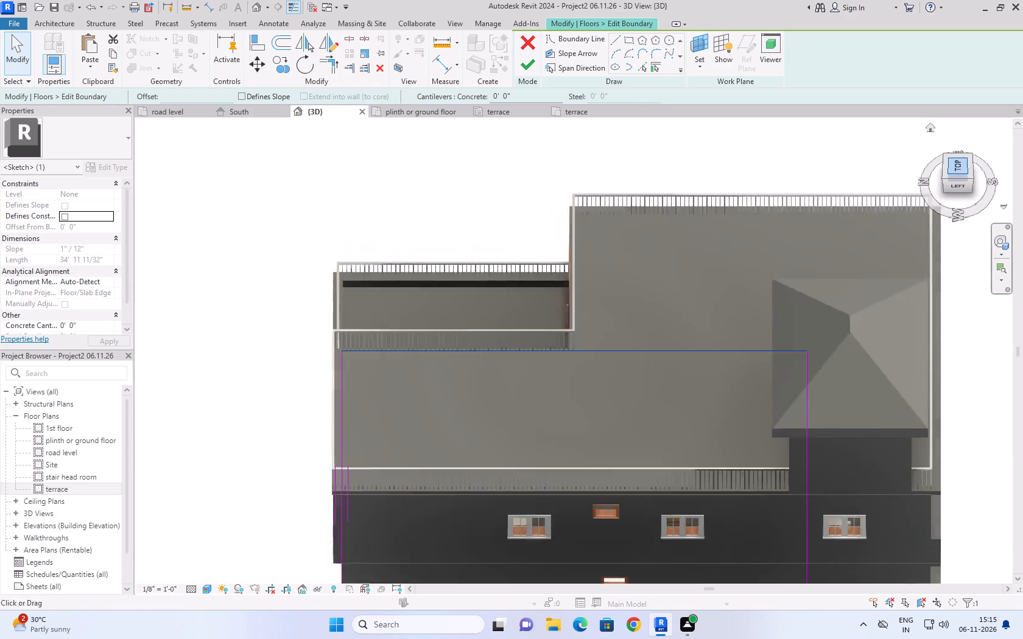
pyautogui.scroll(-7, 722, 290)
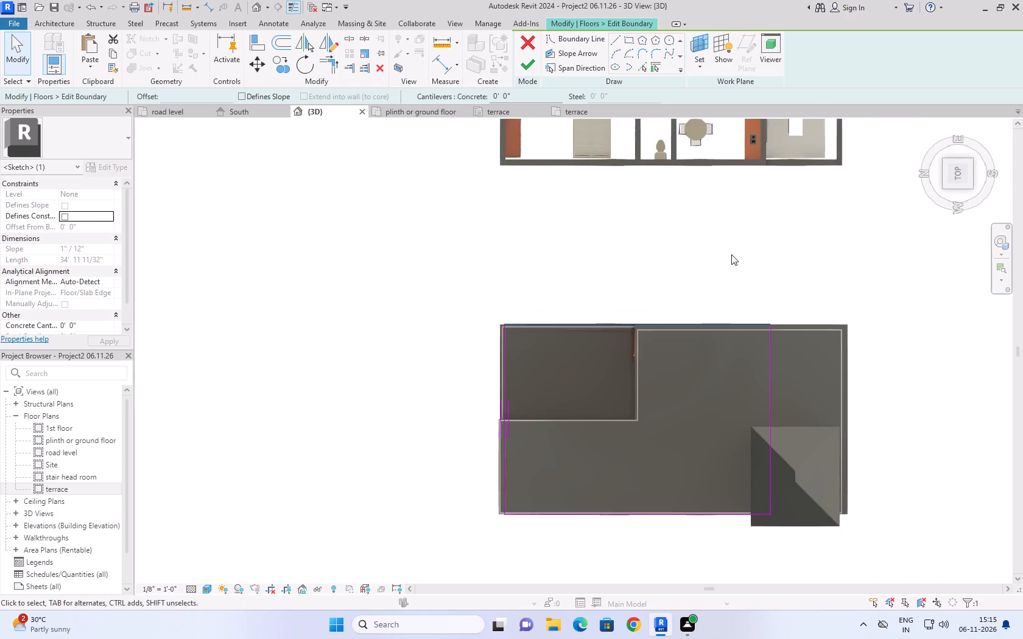
pyautogui.scroll(-2, 731, 254)
pyautogui.scroll(4, 722, 408)
pyautogui.scroll(5, 542, 290)
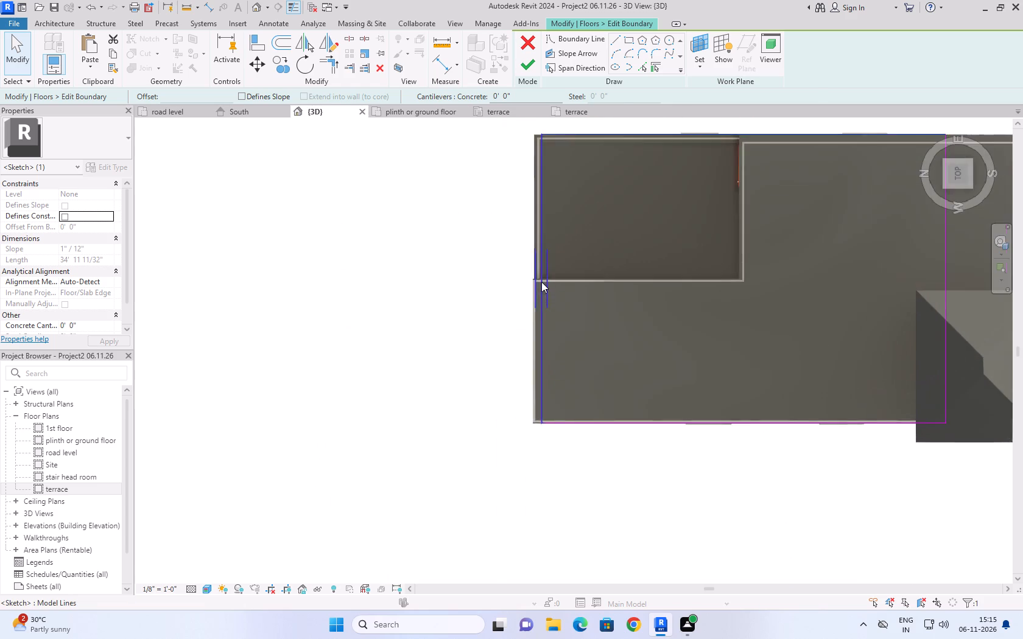
pyautogui.scroll(2, 541, 282)
pyautogui.moveTo(540, 377); pyautogui.dragTo(525, 377)
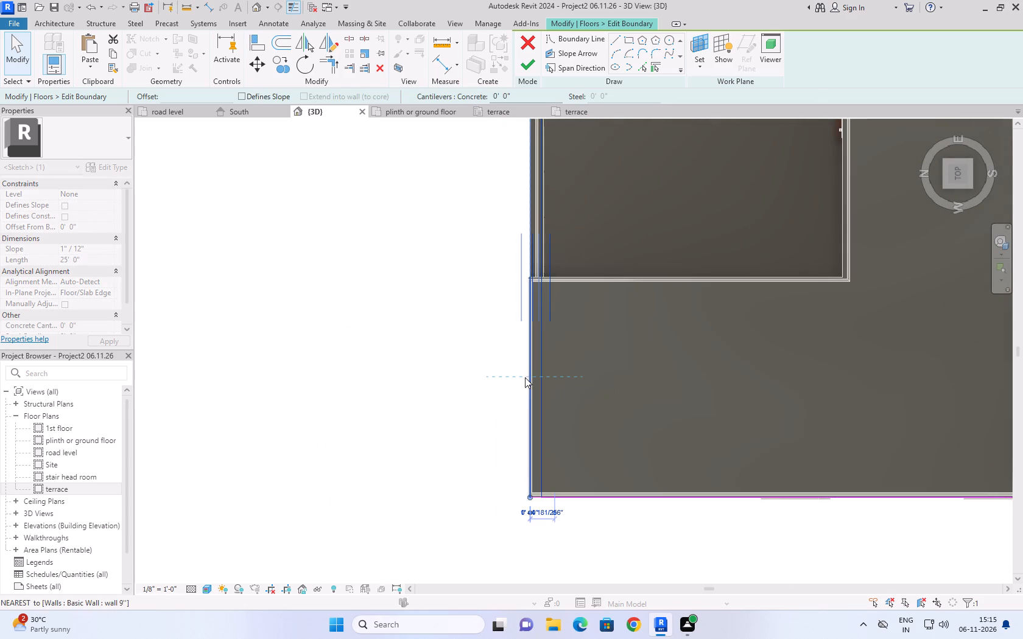
pyautogui.click(530, 62)
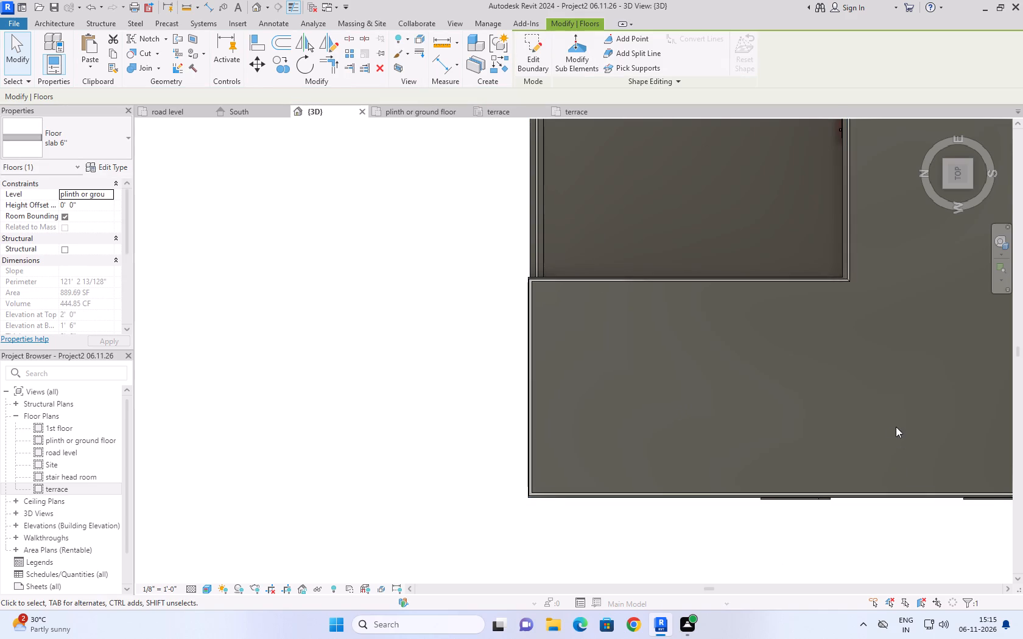
# Return to the default 3D view and examine the entrance porch's road-level floor and low front wall.
pyautogui.scroll(-10, 359, 368)
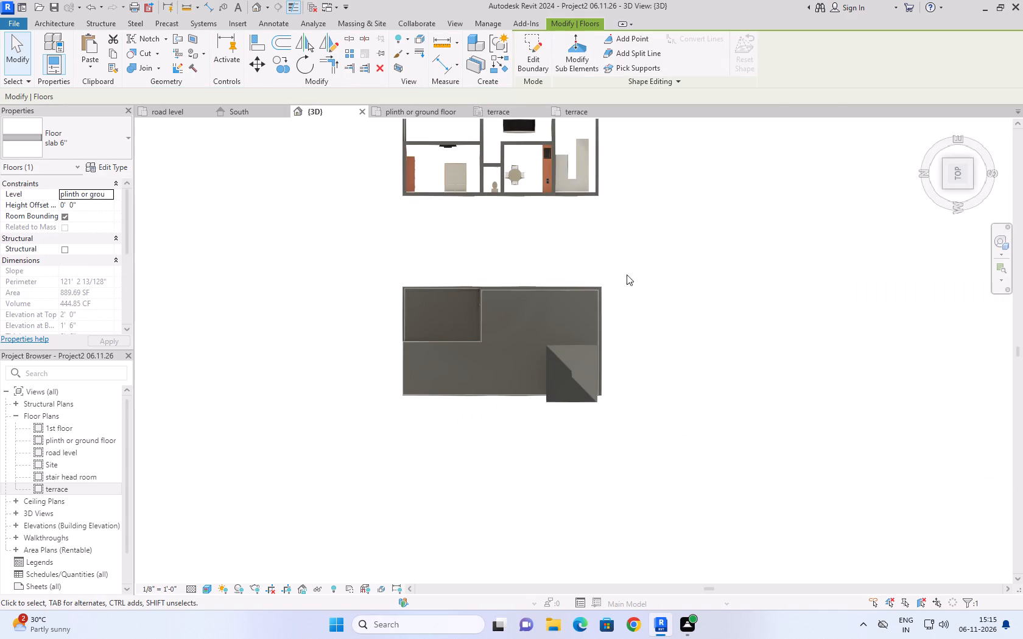
pyautogui.moveTo(616, 236); pyautogui.dragTo(602, 342, button='middle')
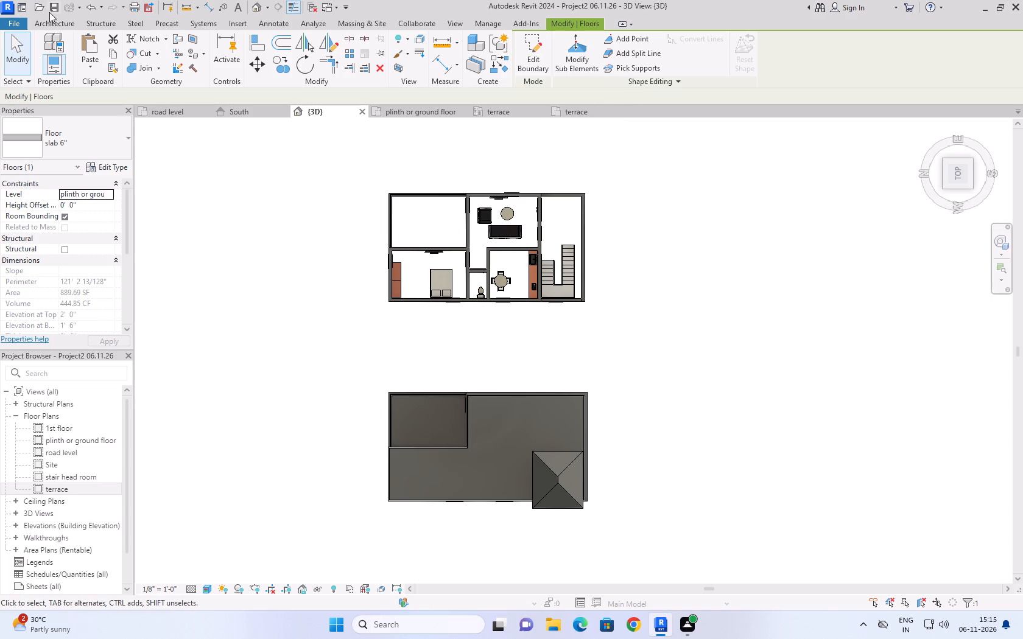
pyautogui.click(21, 46)
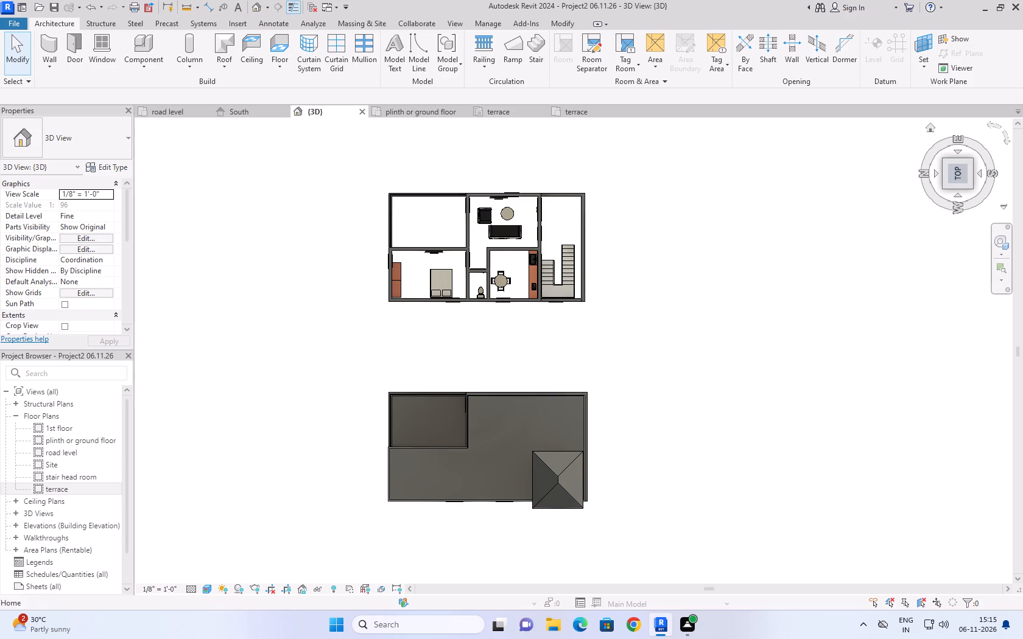
pyautogui.click(932, 128)
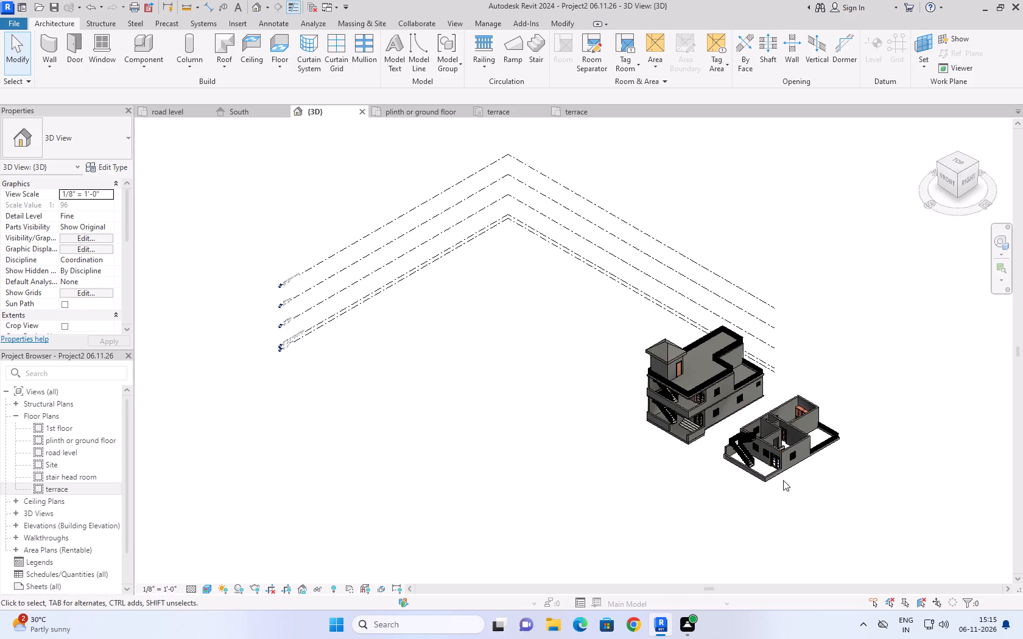
pyautogui.moveTo(784, 480); pyautogui.dragTo(610, 535, button='middle')
pyautogui.scroll(7, 558, 477)
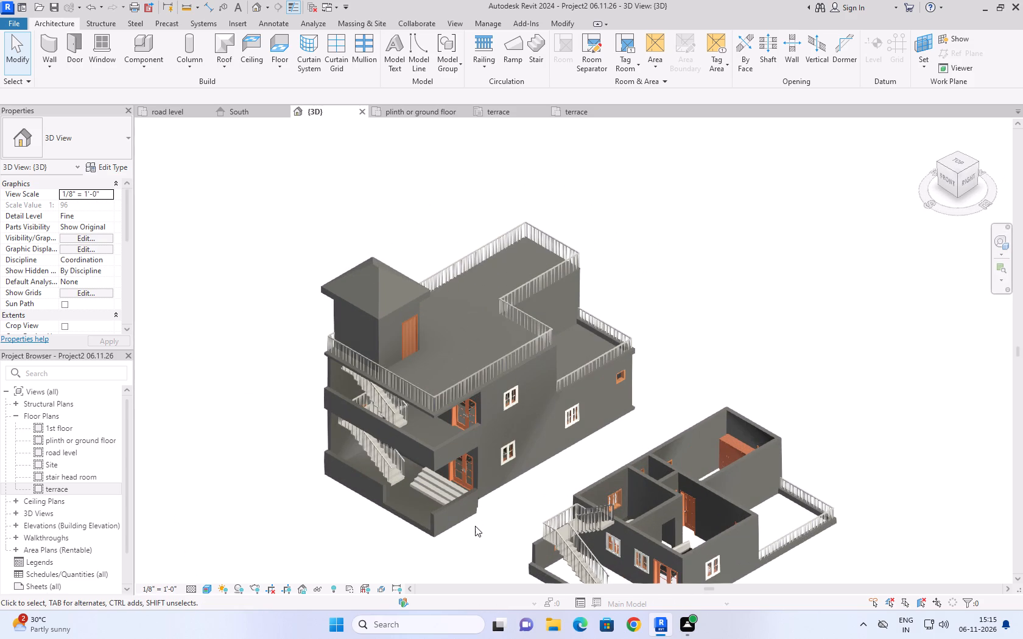
pyautogui.scroll(5, 474, 508)
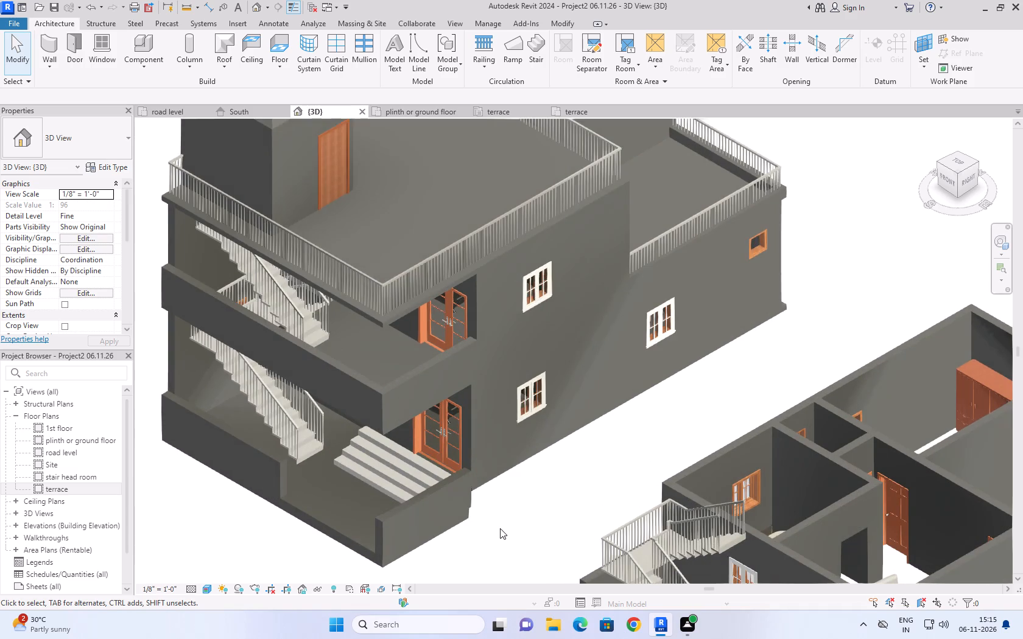
pyautogui.scroll(2, 526, 512)
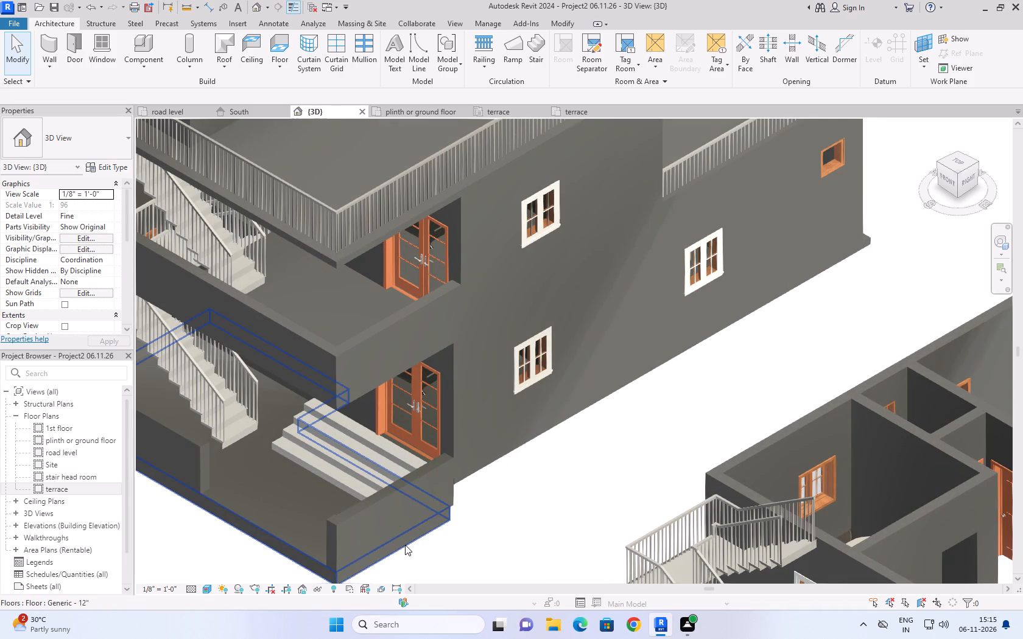
pyautogui.click(405, 545)
pyautogui.scroll(-4, 560, 503)
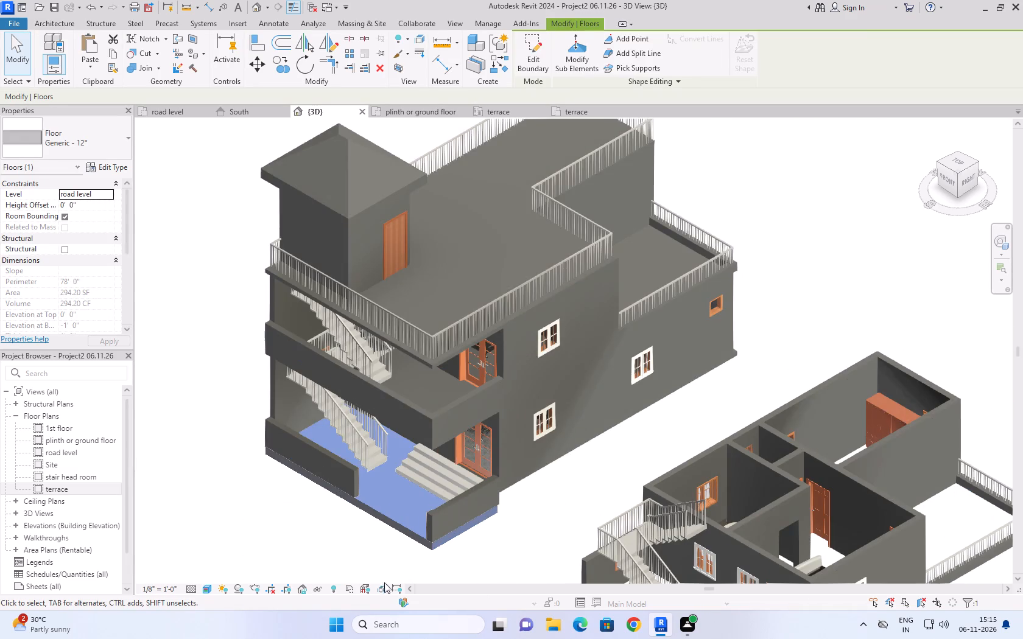
pyautogui.scroll(6, 311, 540)
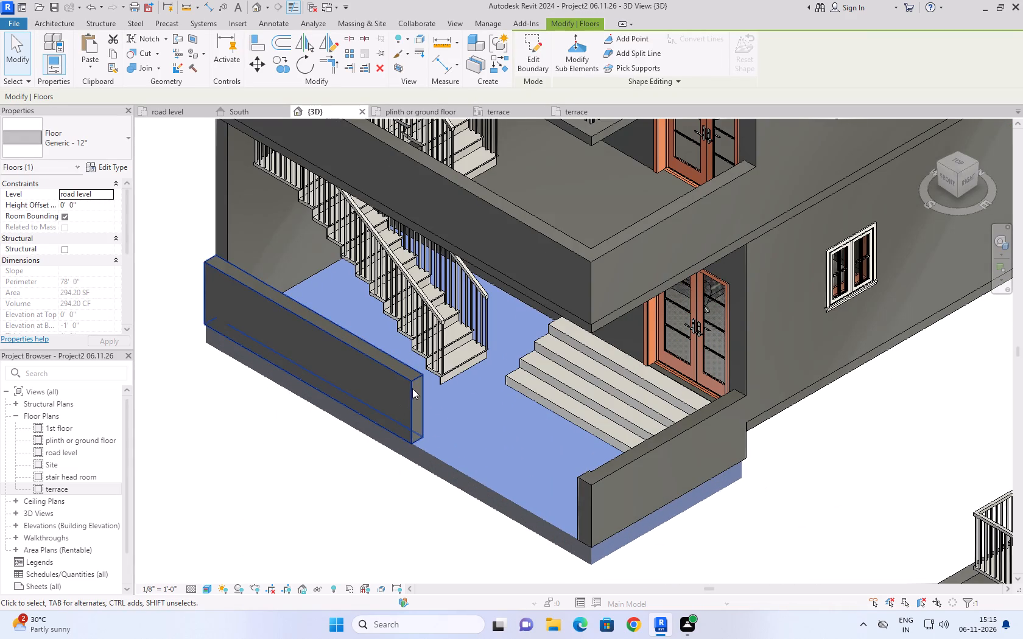
pyautogui.click(413, 386)
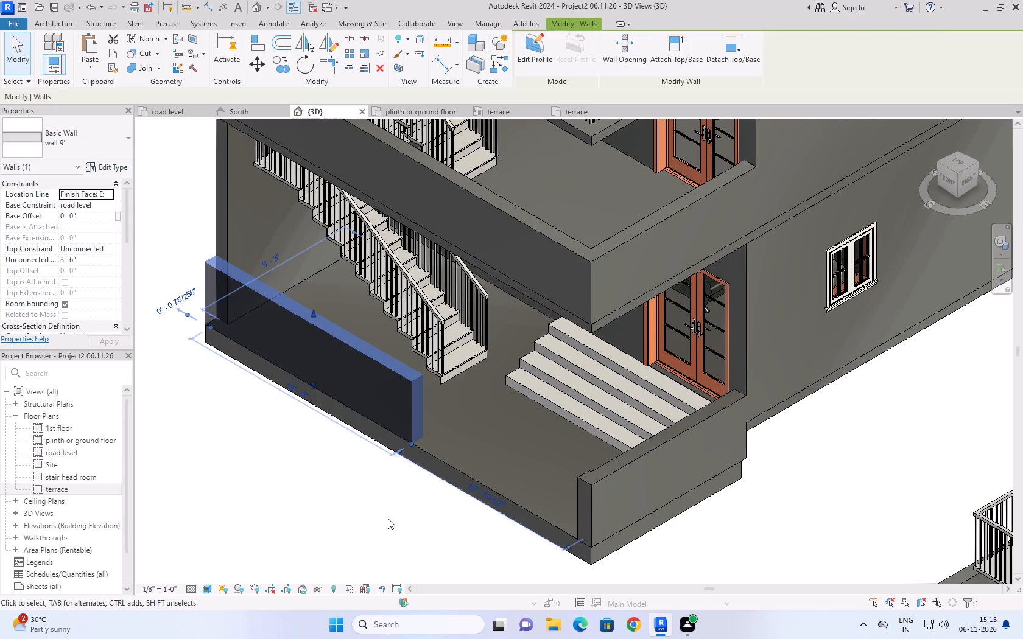
pyautogui.click(388, 519)
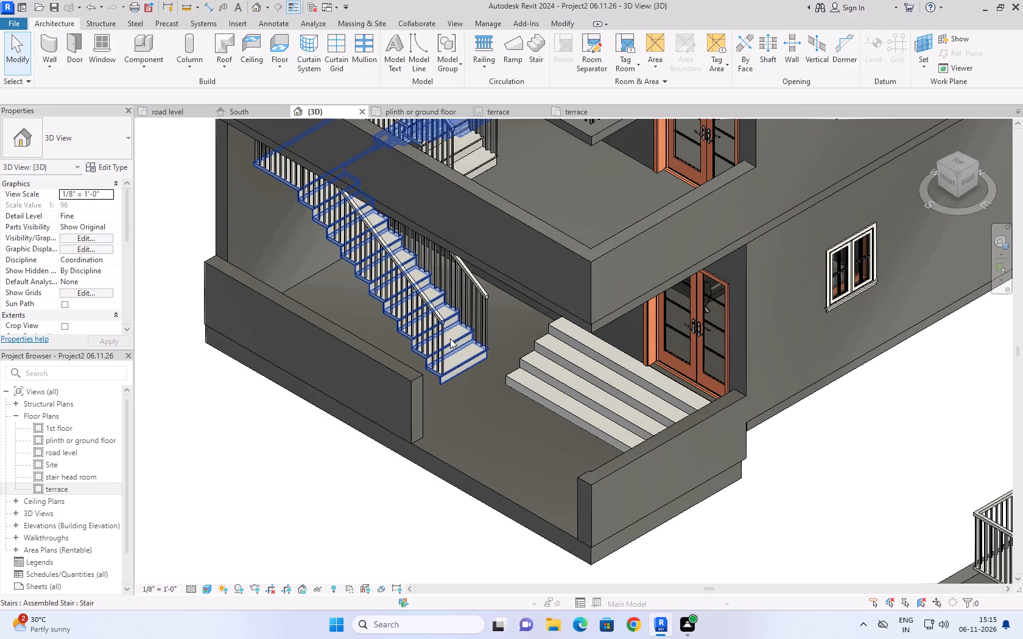
# Inspect the whole house model and the open front edge of the road-level Generic - 12" porch floor.
pyautogui.scroll(-5, 289, 492)
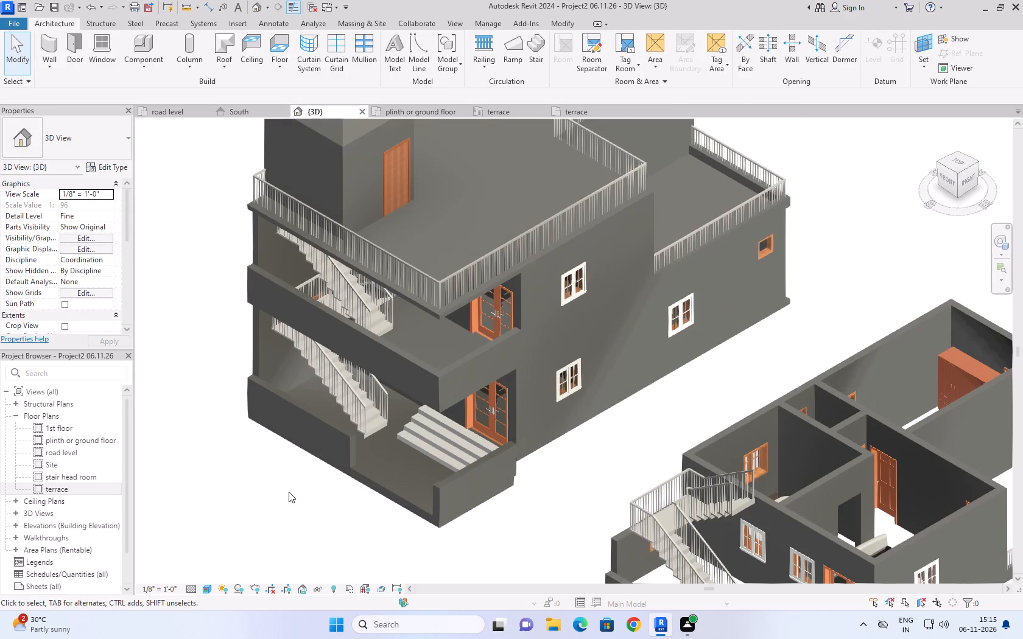
pyautogui.scroll(-4, 160, 491)
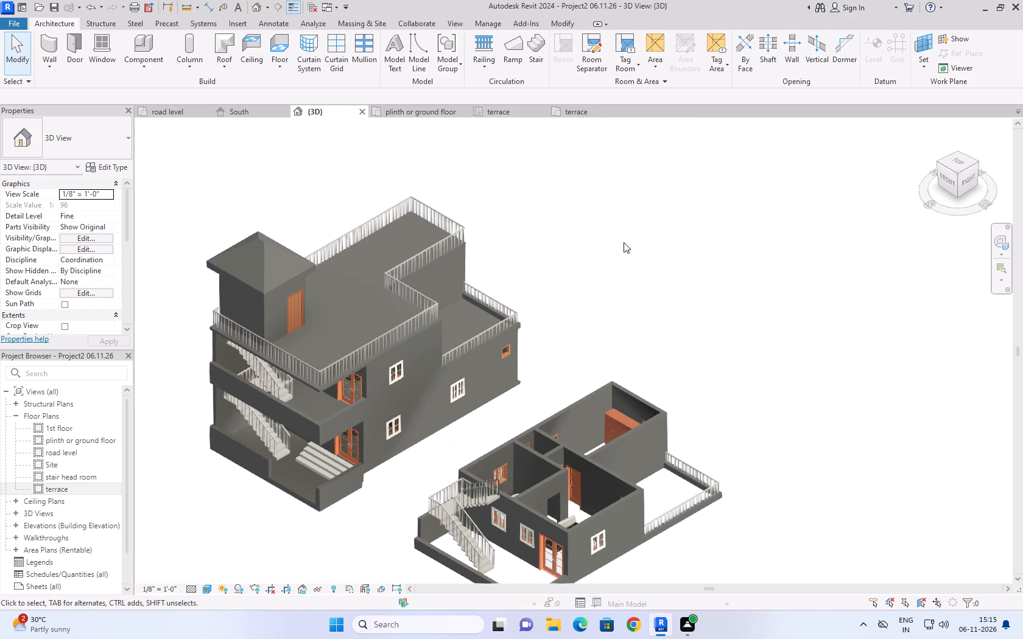
pyautogui.scroll(-2, 573, 380)
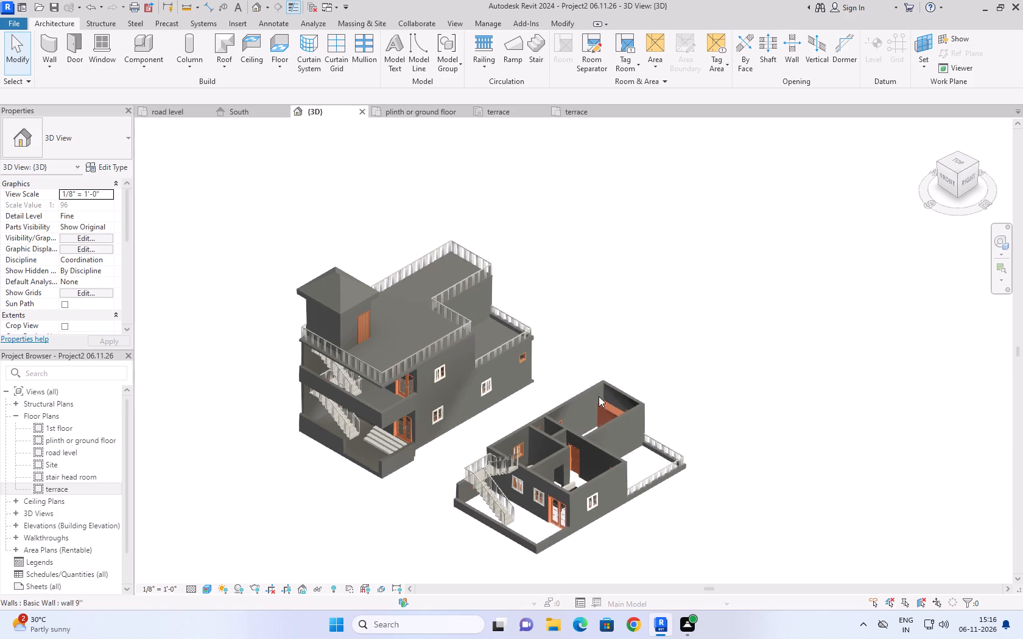
pyautogui.scroll(-1, 725, 409)
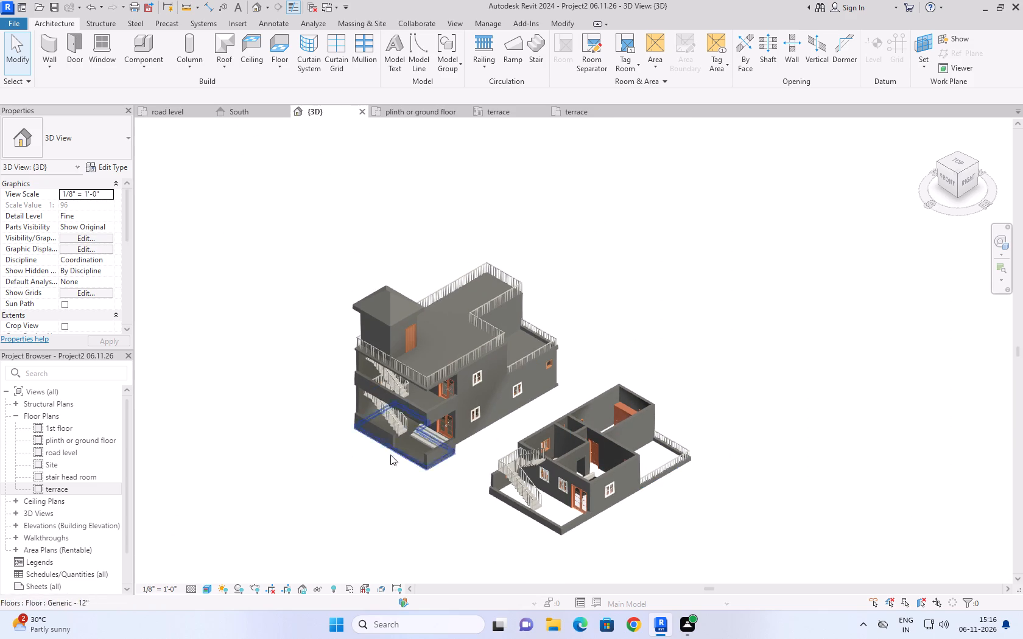
pyautogui.scroll(9, 451, 434)
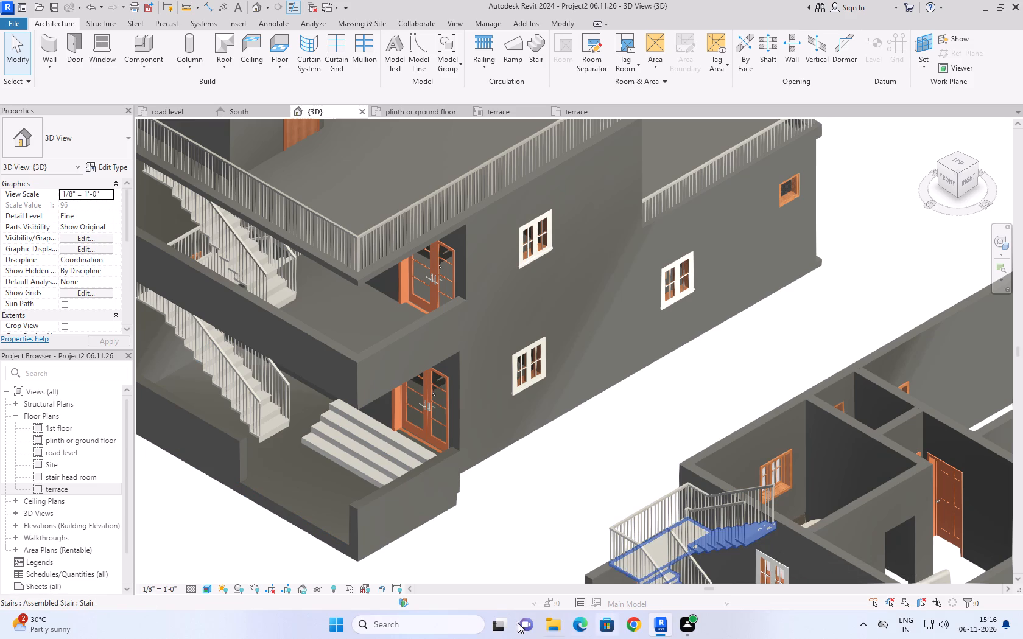
pyautogui.click(322, 526)
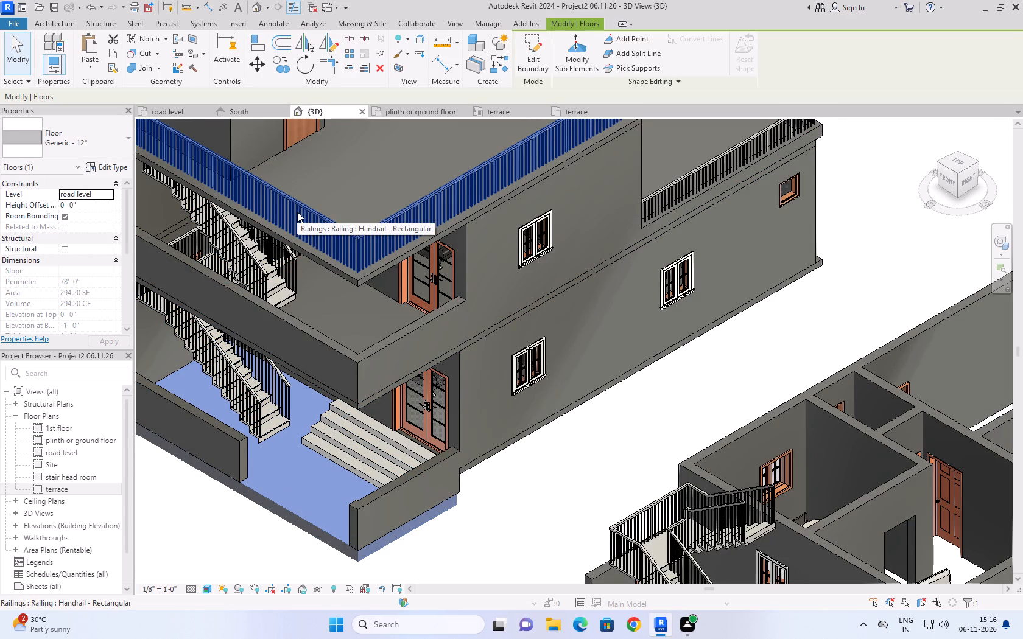
pyautogui.scroll(-4, 446, 232)
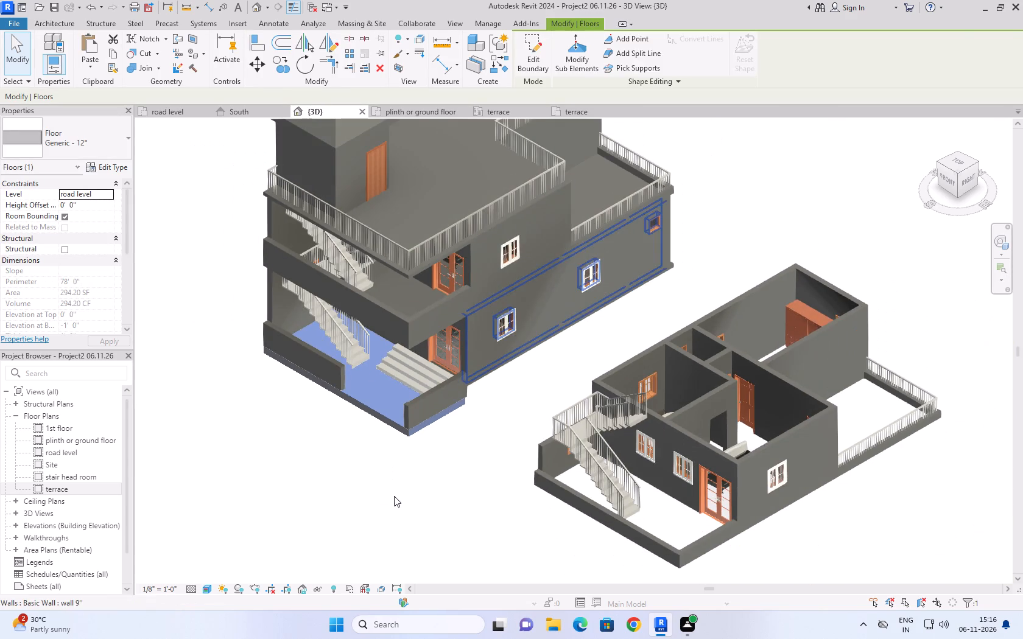
pyautogui.click(394, 496)
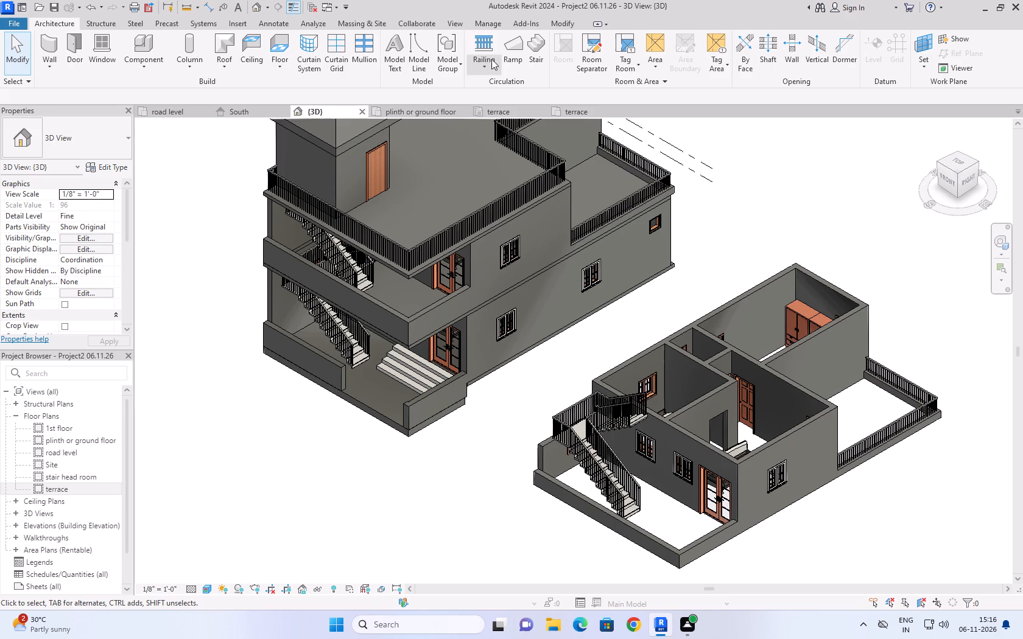
# In the road level plan, create a straight ramp about 9'-10" long running up to the front edge of the entrance porch floor.
pyautogui.click(508, 50)
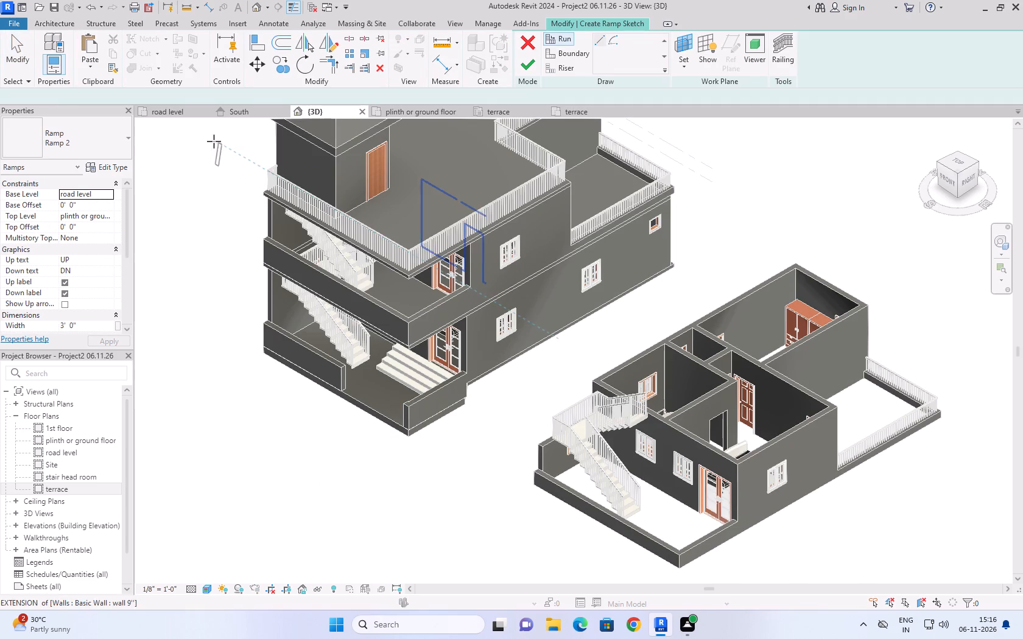
pyautogui.click(428, 110)
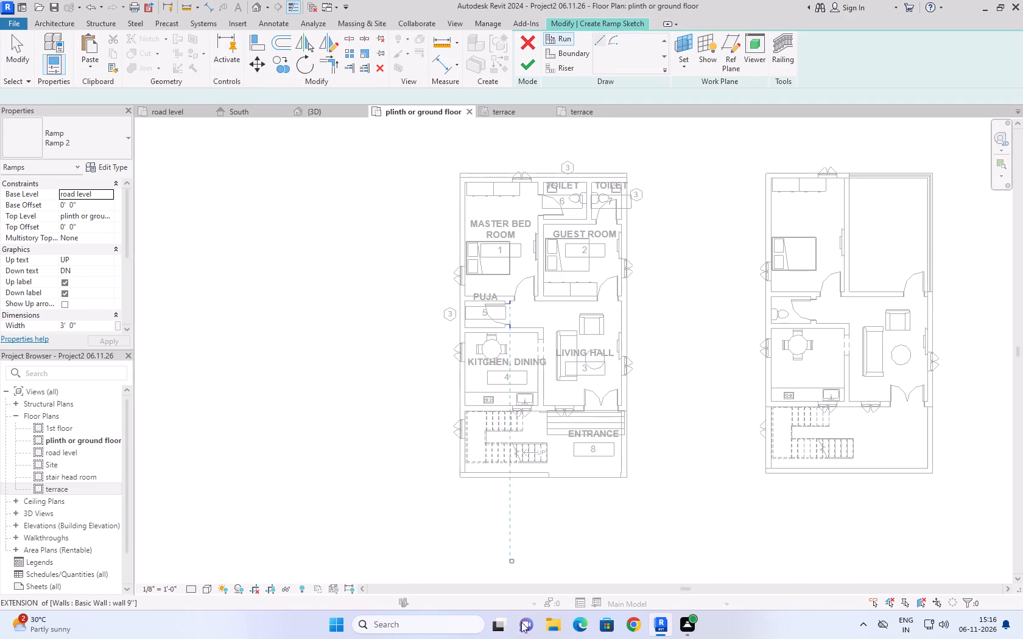
pyautogui.scroll(8, 588, 546)
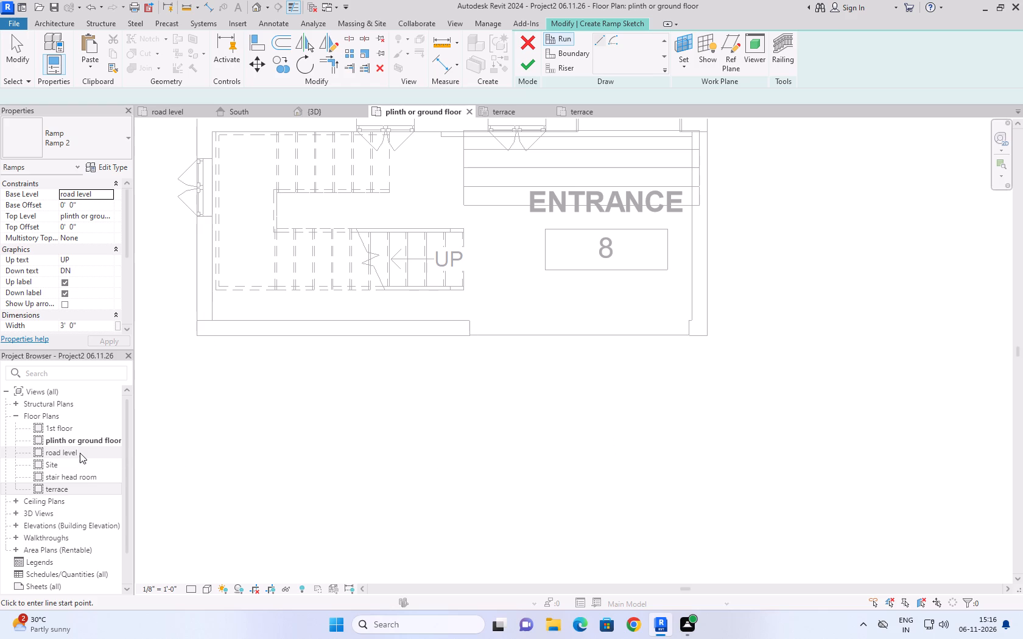
pyautogui.scroll(3, 80, 453)
pyautogui.doubleClick(80, 450)
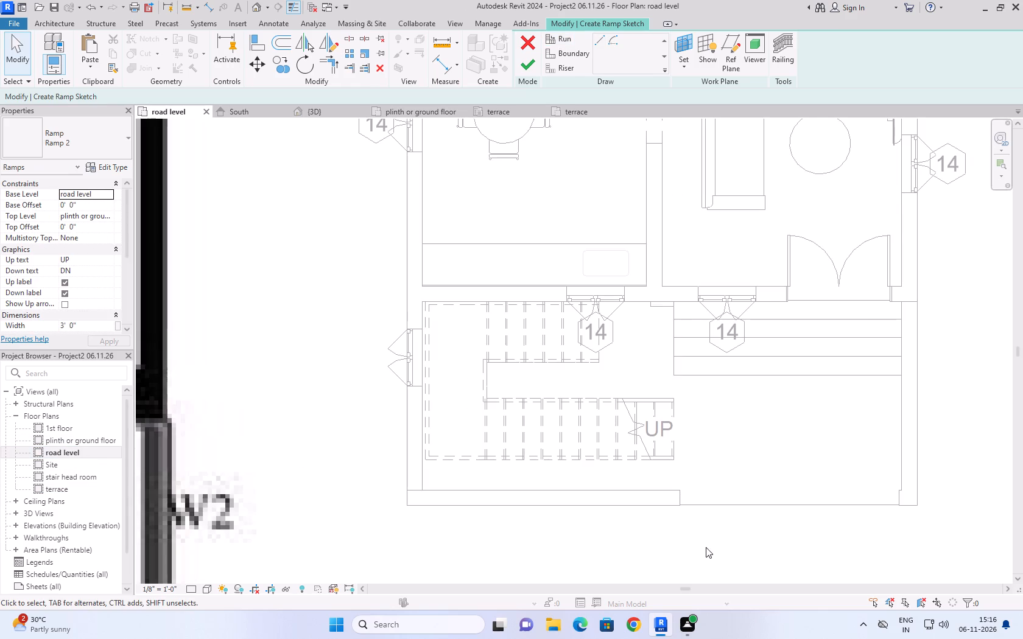
pyautogui.scroll(-8, 712, 541)
pyautogui.moveTo(778, 540); pyautogui.dragTo(778, 536, button='middle')
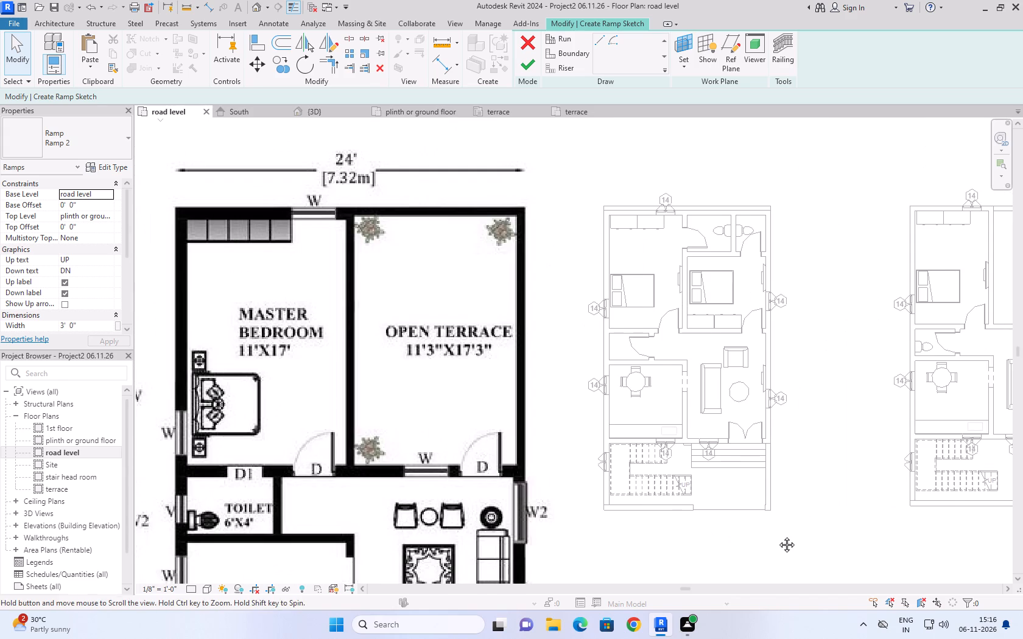
pyautogui.moveTo(778, 536); pyautogui.dragTo(592, 381, button='middle')
pyautogui.click(561, 40)
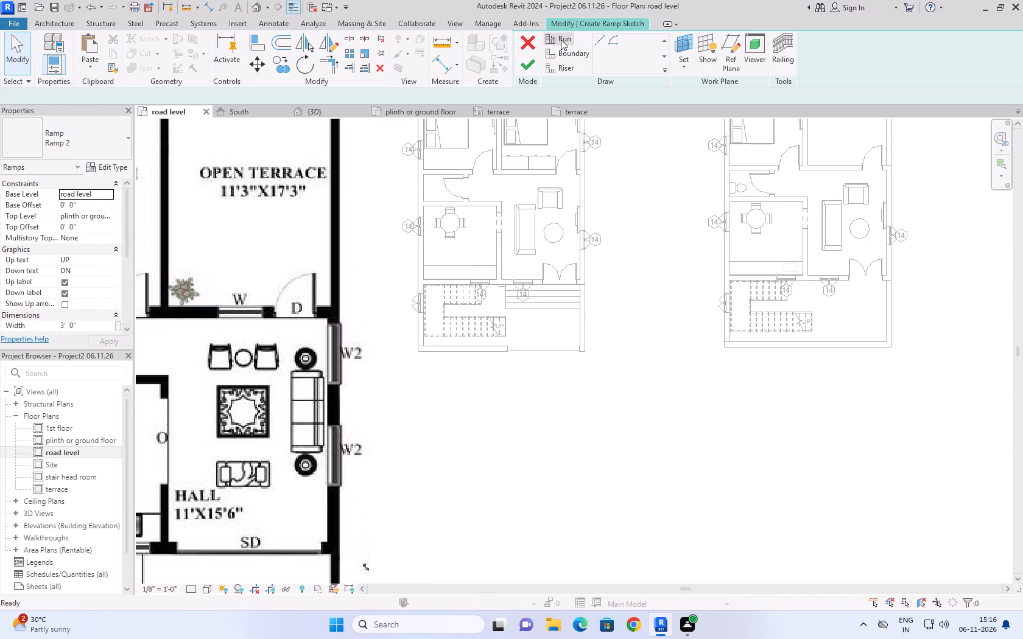
pyautogui.click(596, 33)
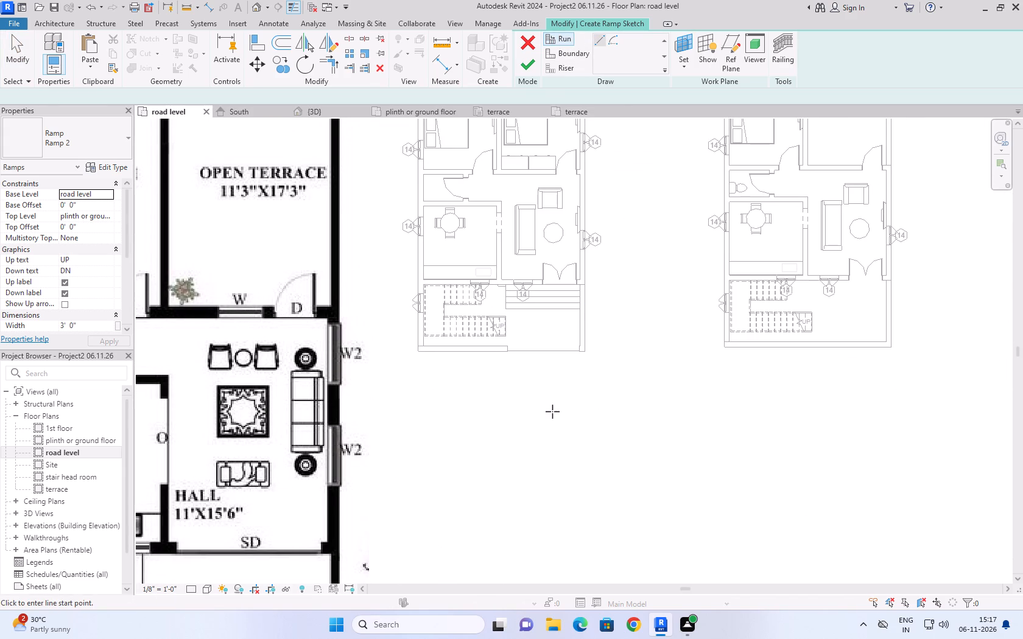
pyautogui.click(541, 417)
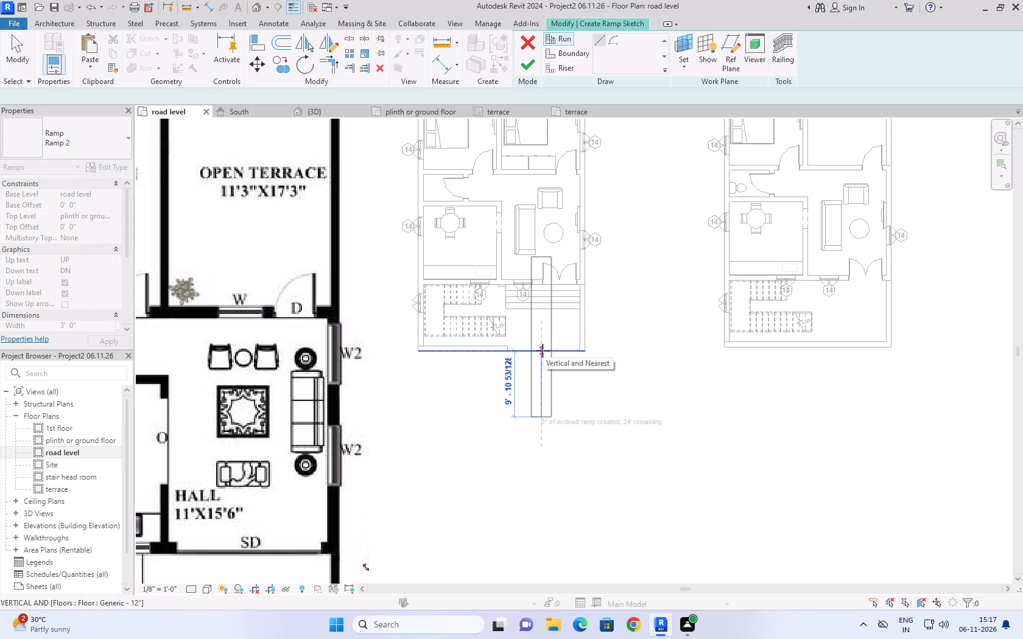
pyautogui.click(543, 351)
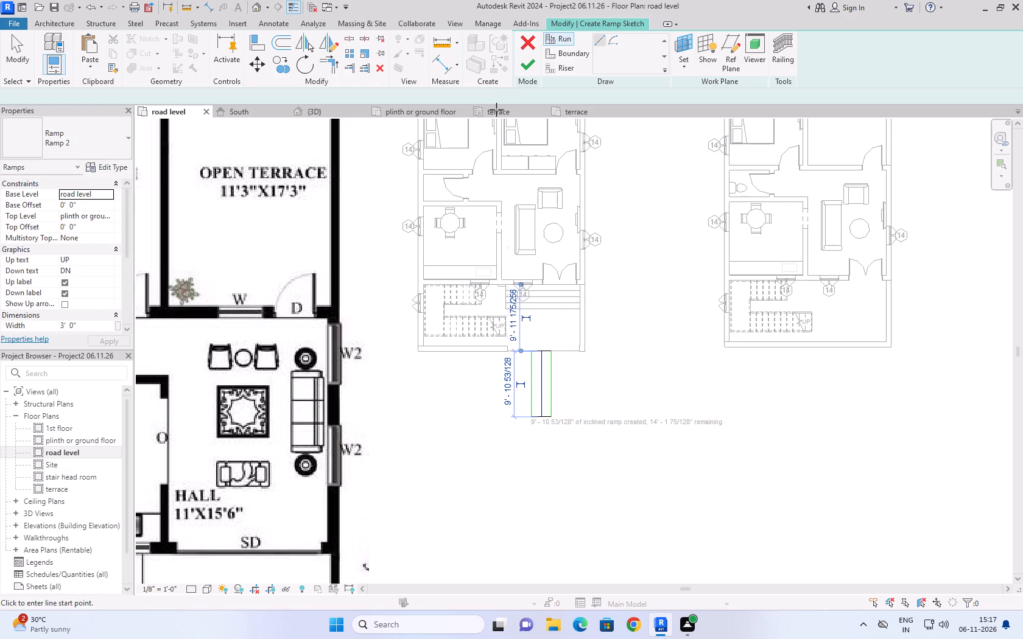
pyautogui.click(530, 58)
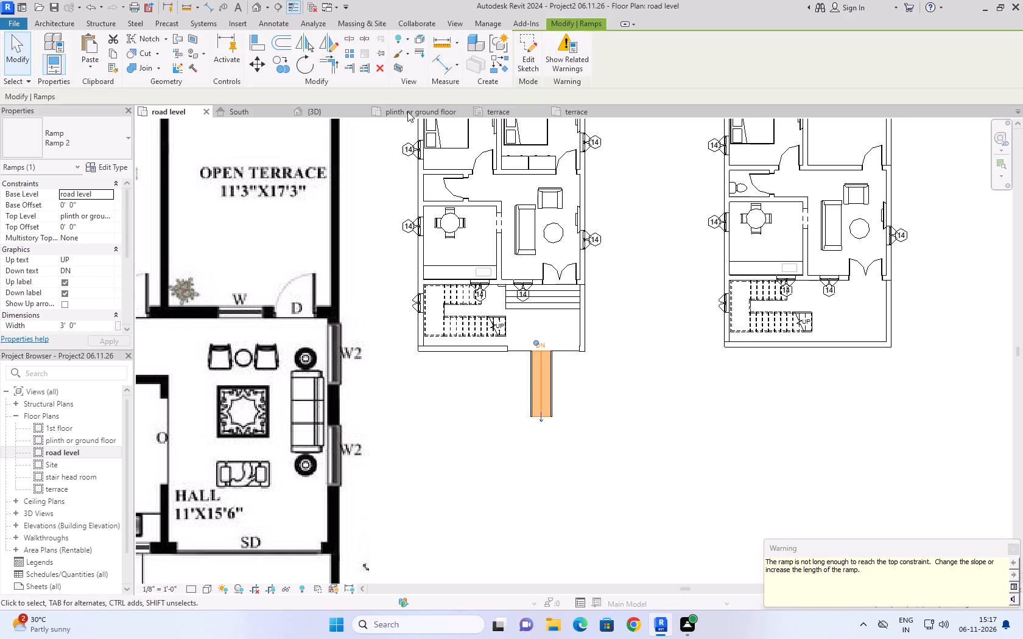
# Examine the new ramp's slope and its meeting with the entrance porch floor in the 3D and Right views.
pyautogui.click(345, 115)
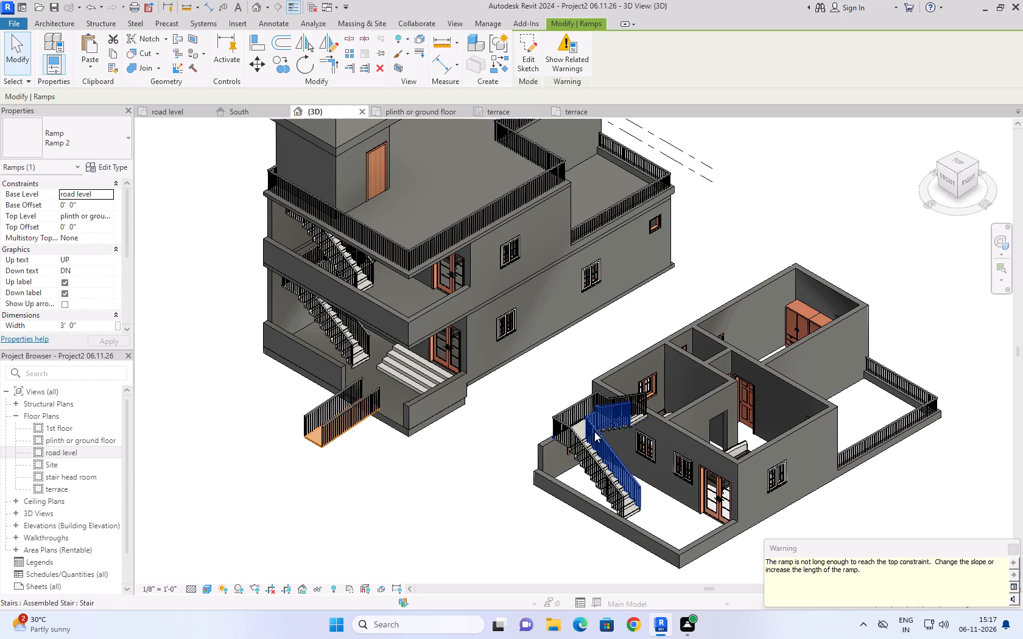
pyautogui.scroll(7, 328, 487)
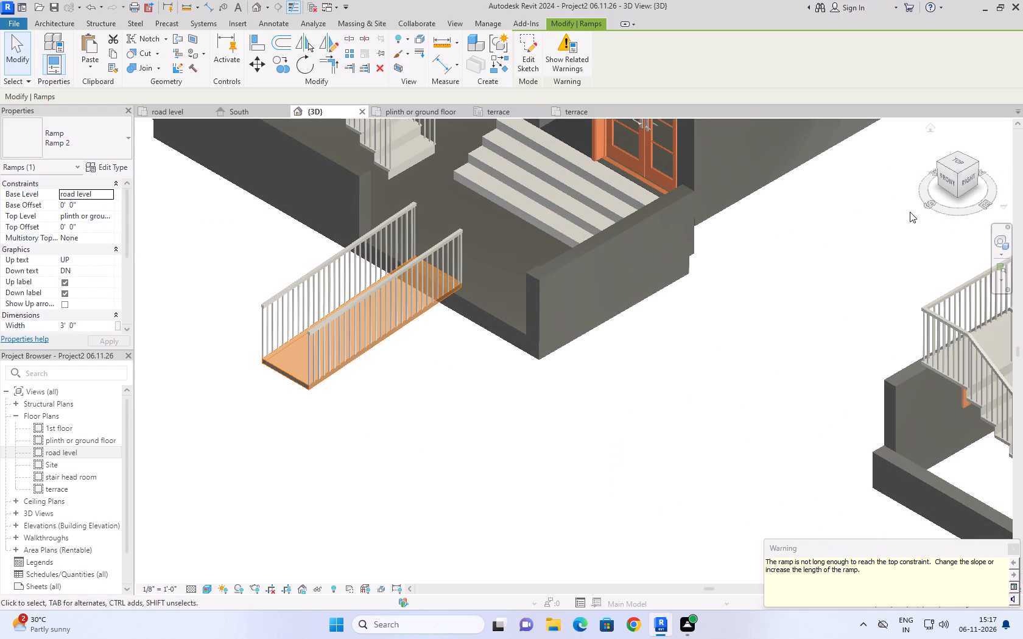
pyautogui.click(968, 179)
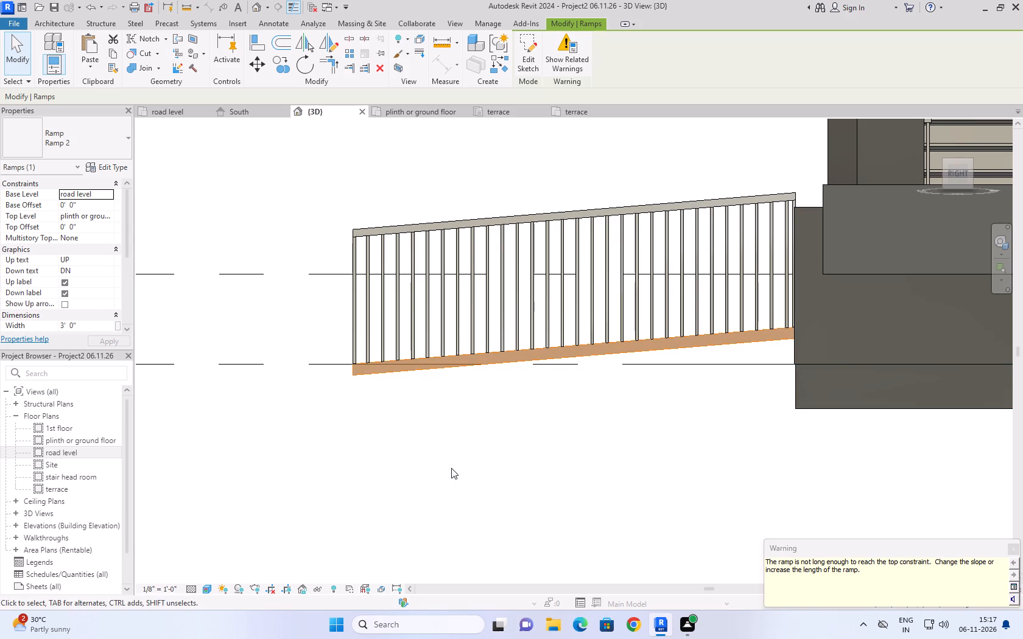
pyautogui.scroll(-3, 670, 442)
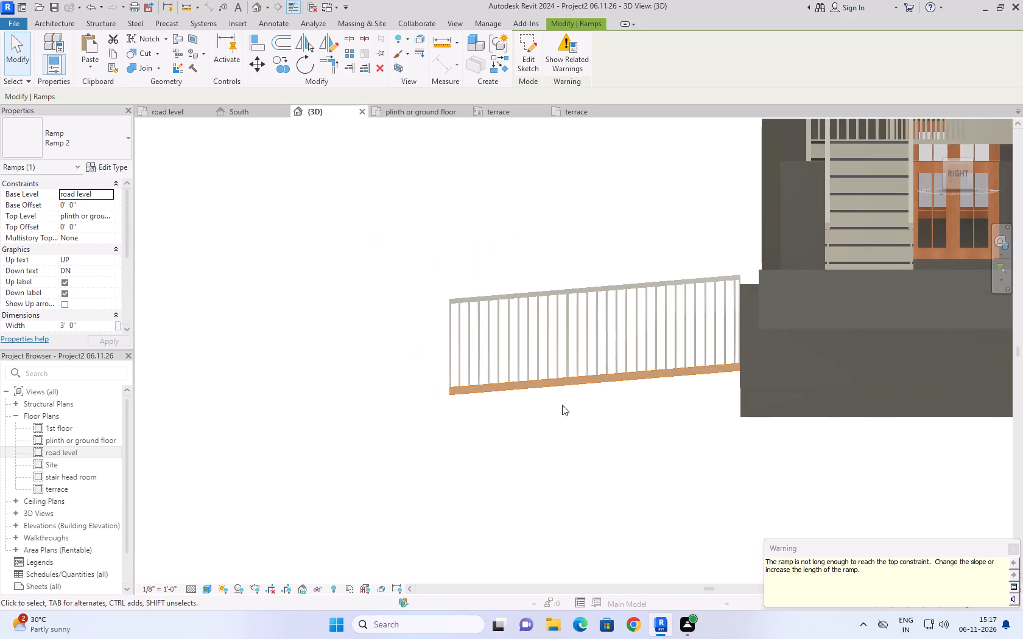
pyautogui.scroll(-4, 557, 405)
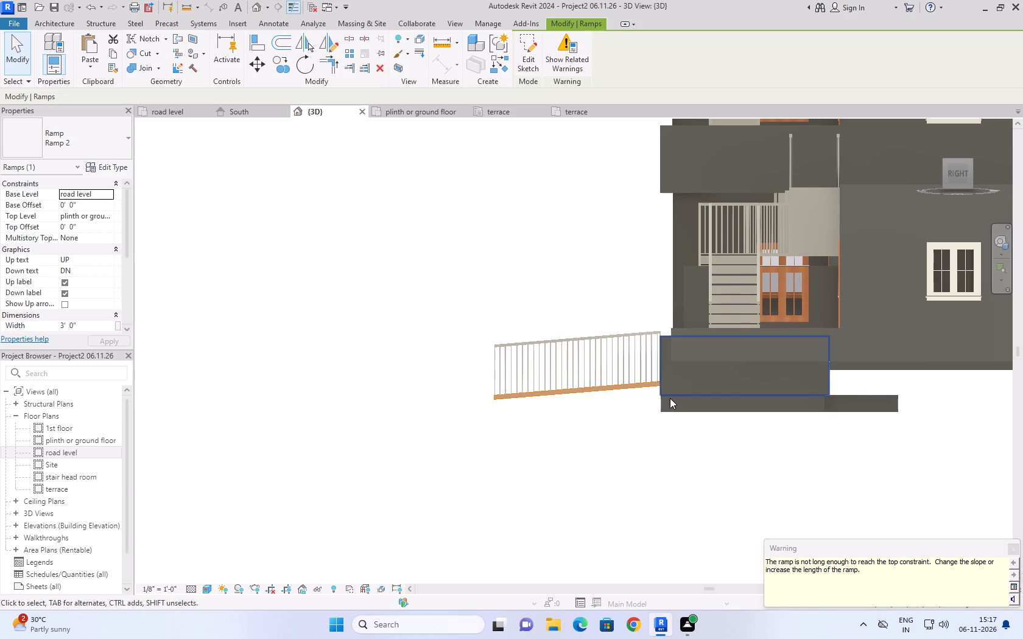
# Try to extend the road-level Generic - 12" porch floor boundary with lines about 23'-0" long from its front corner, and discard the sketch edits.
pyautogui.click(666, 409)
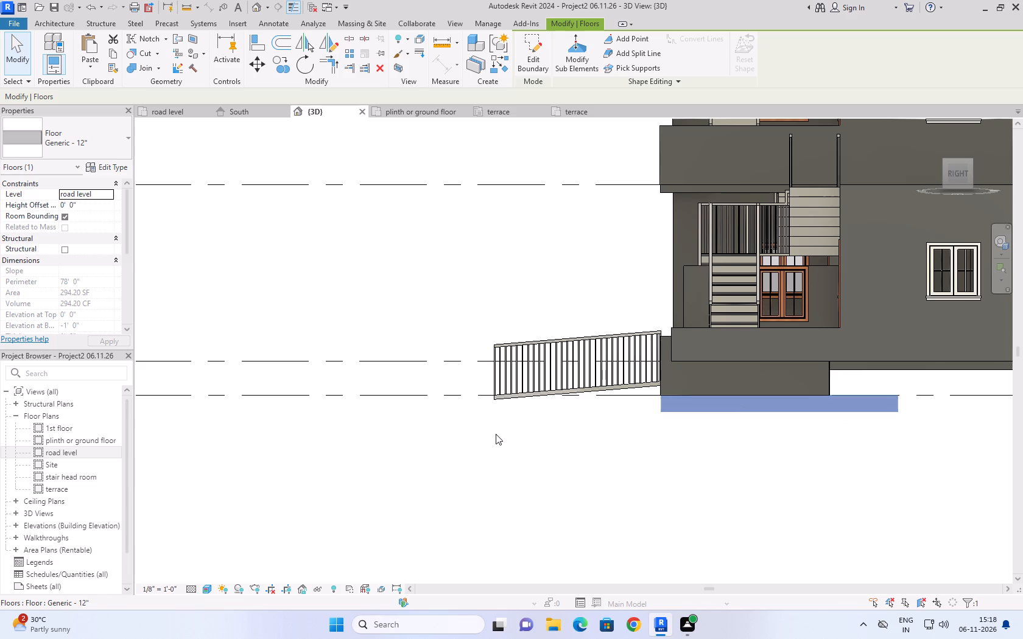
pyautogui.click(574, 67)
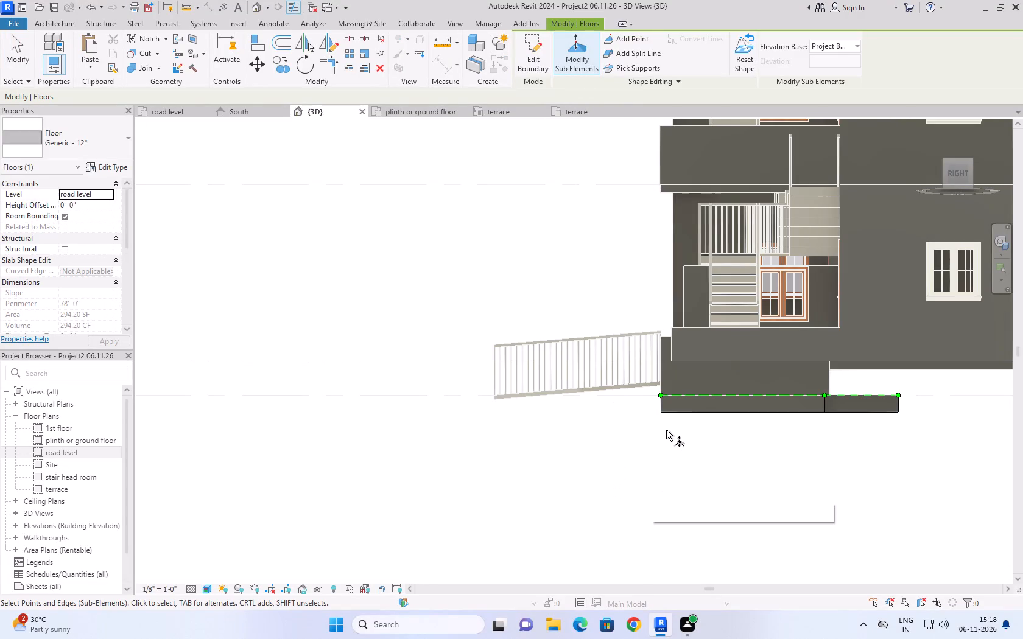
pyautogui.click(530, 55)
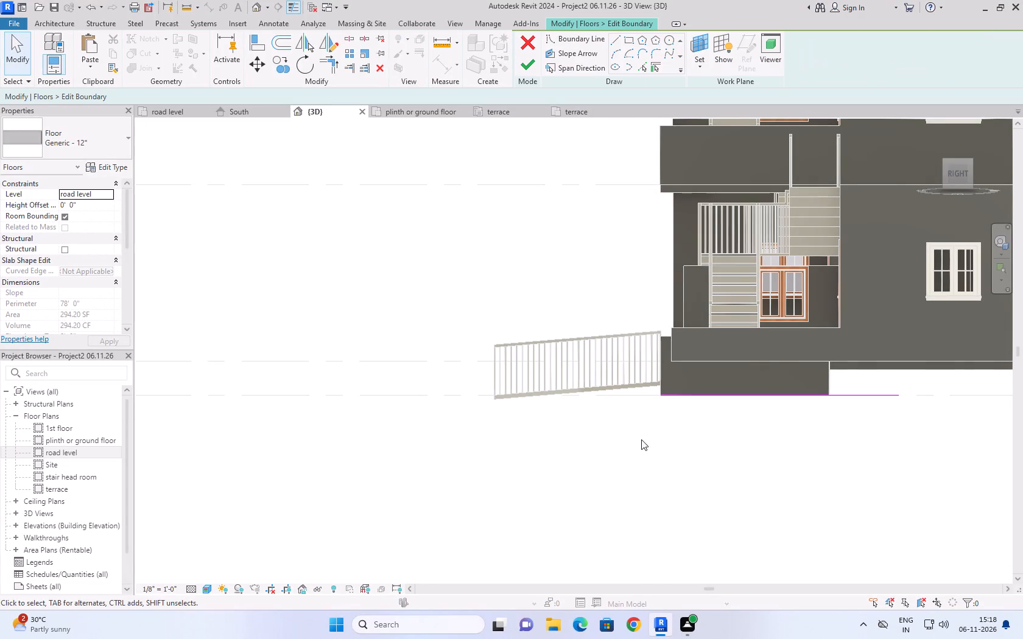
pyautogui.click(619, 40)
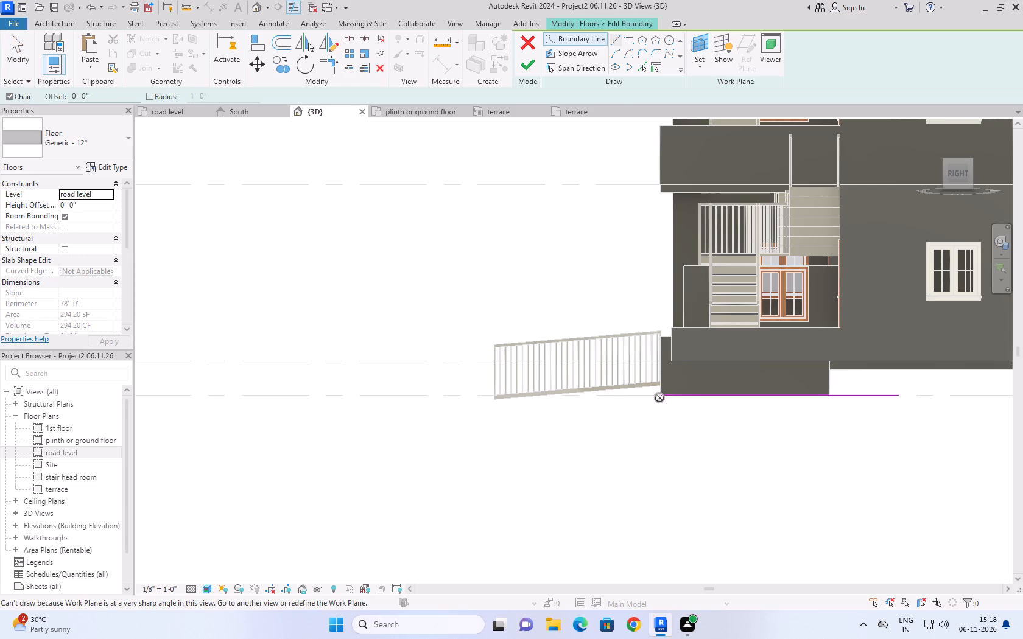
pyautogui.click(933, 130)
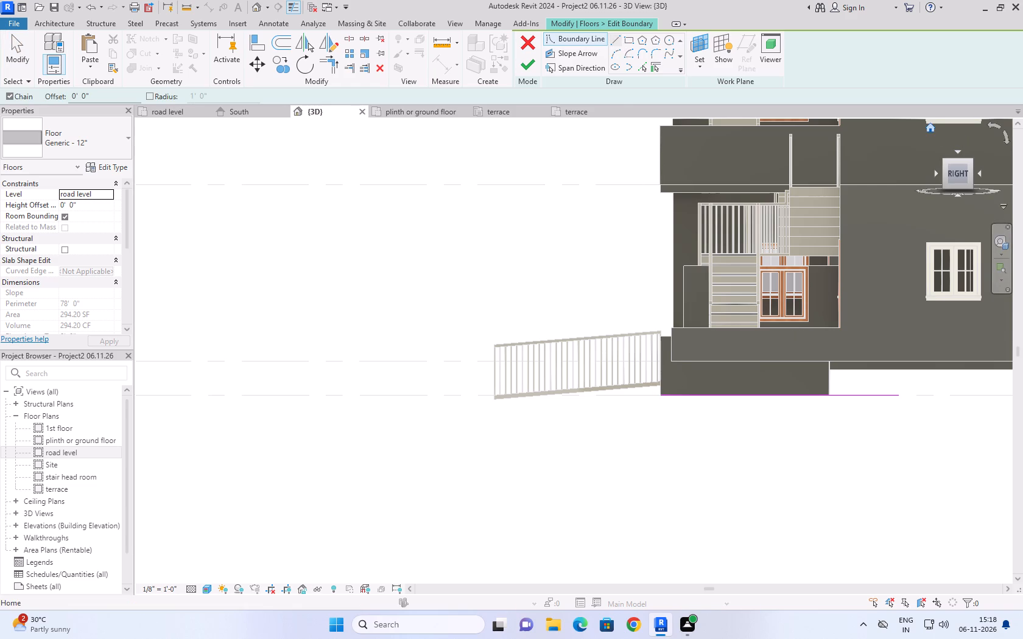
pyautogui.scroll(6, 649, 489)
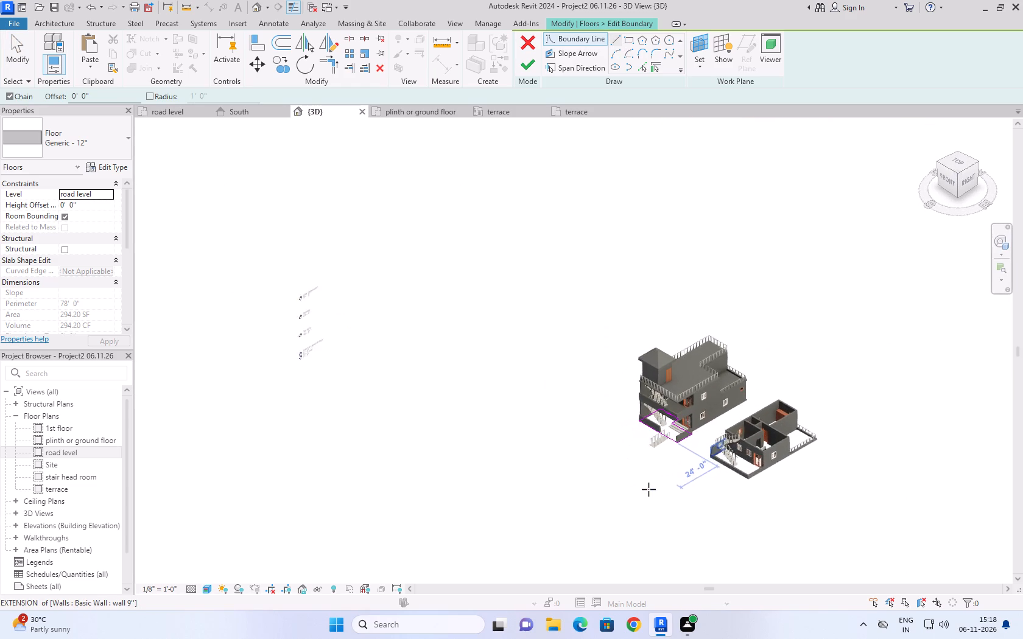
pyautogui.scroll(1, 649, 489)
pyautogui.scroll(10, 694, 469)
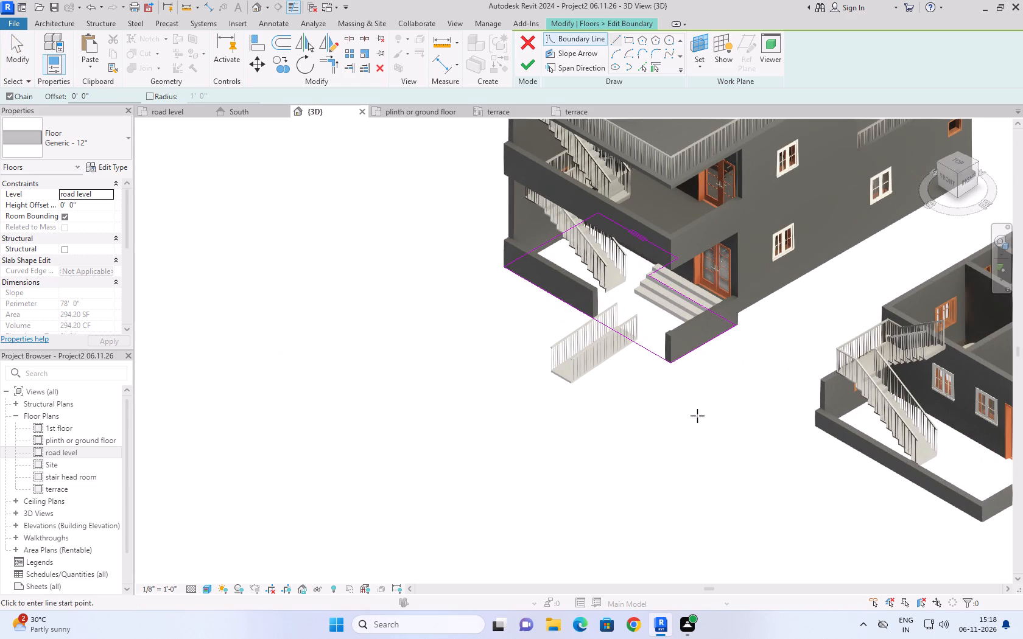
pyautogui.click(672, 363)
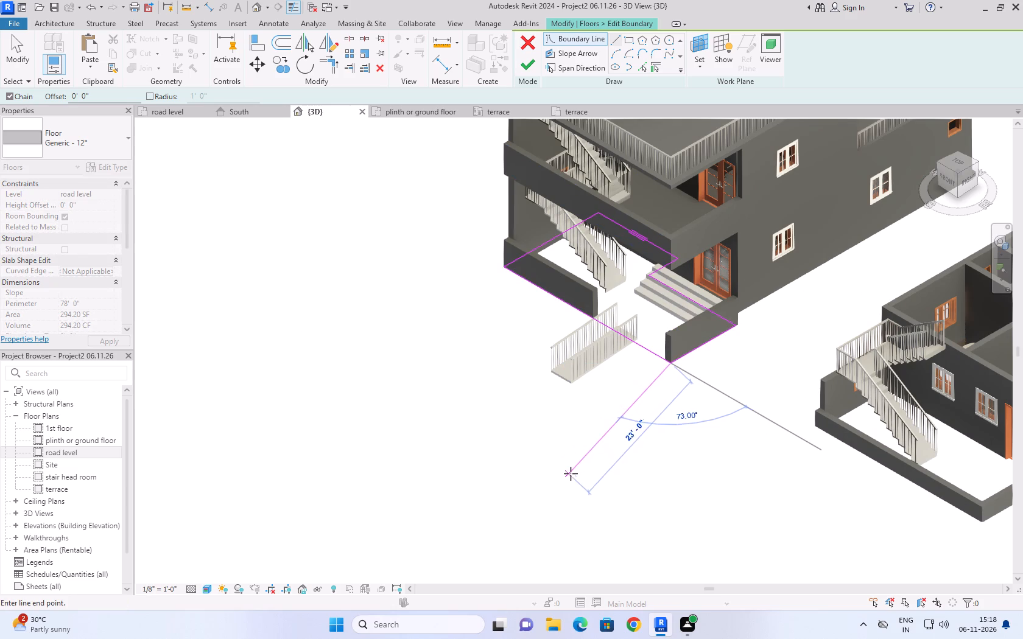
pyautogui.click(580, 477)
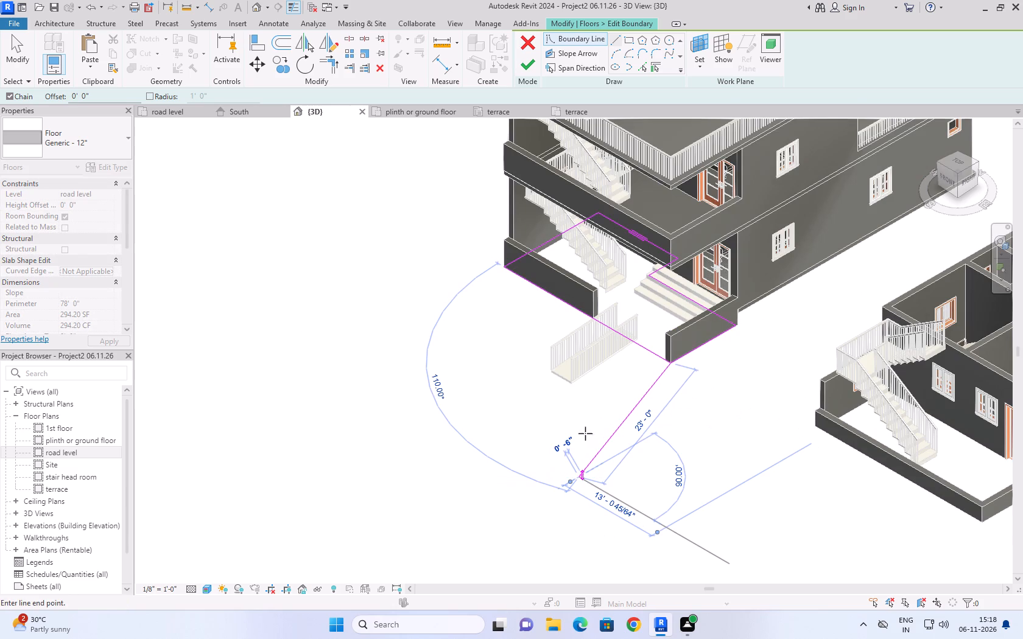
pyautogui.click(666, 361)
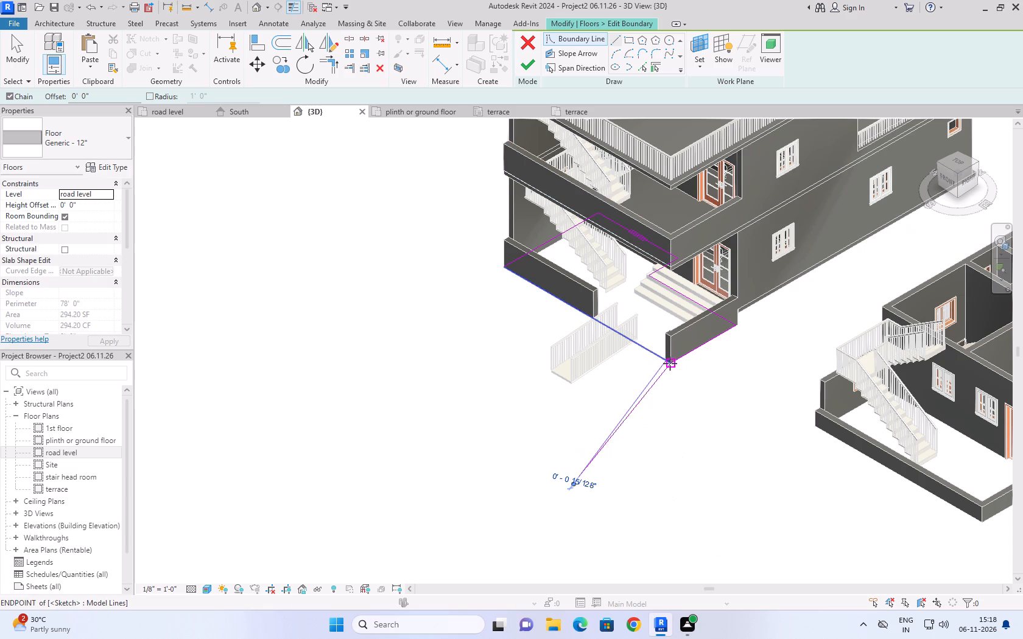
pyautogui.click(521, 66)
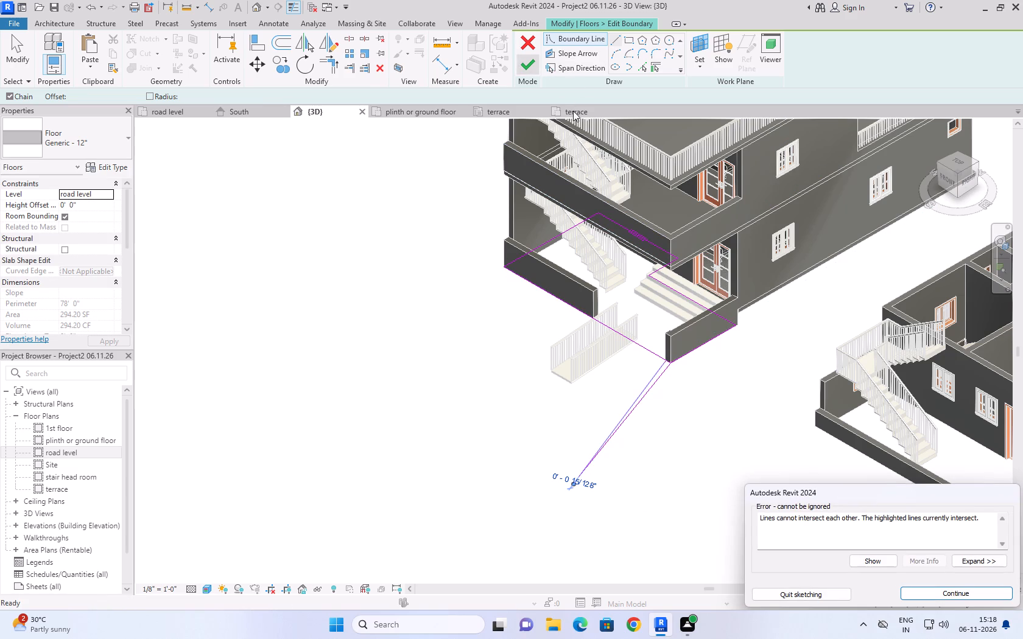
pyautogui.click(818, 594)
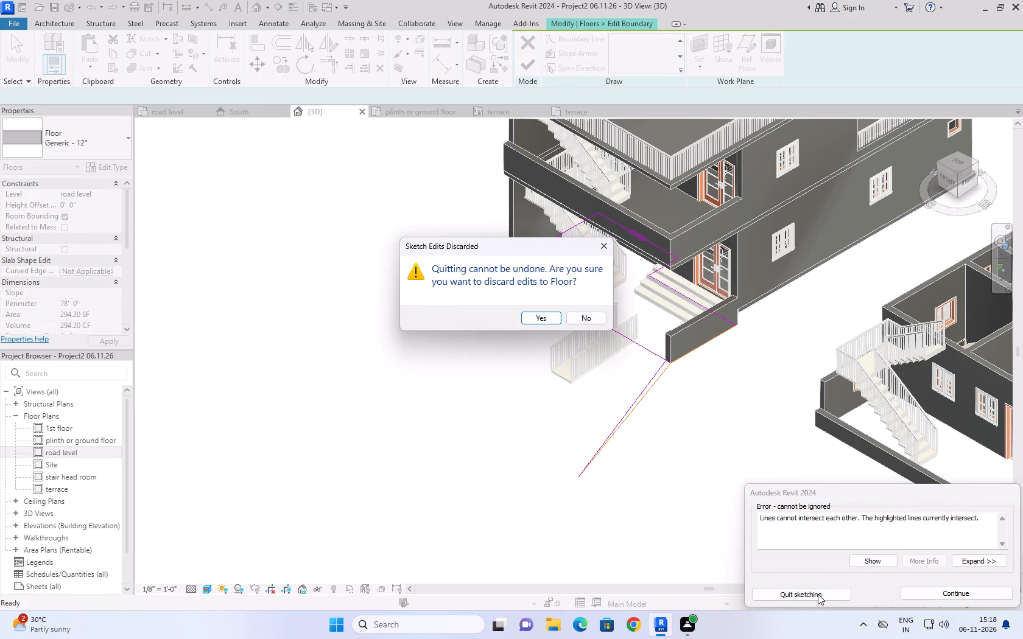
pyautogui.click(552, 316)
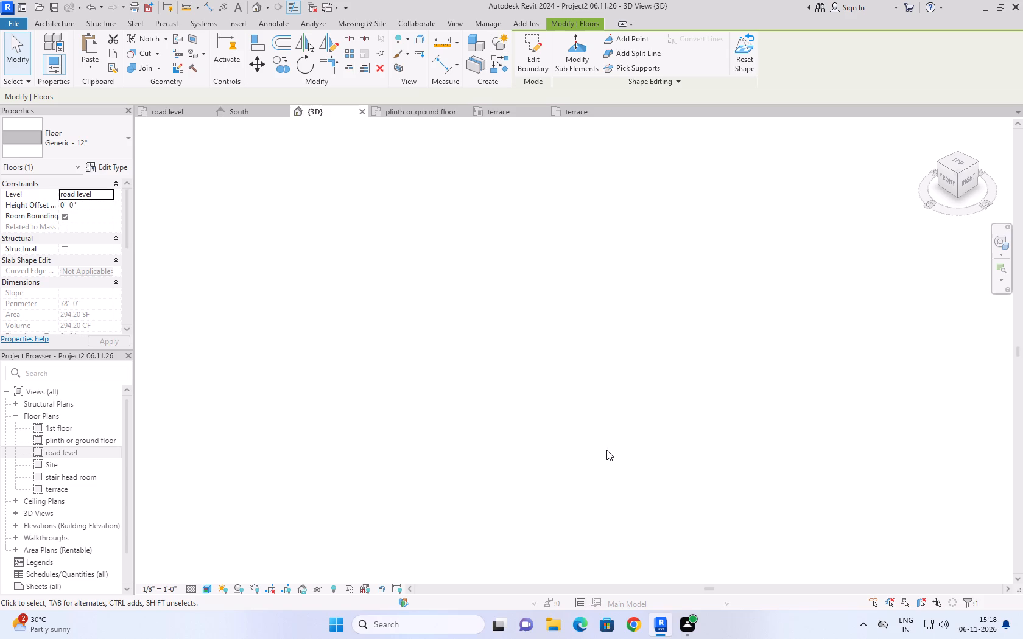
# In the 3D view, nudge the entrance ramp sideways along the front edge of the porch floor.
pyautogui.scroll(-16, 586, 539)
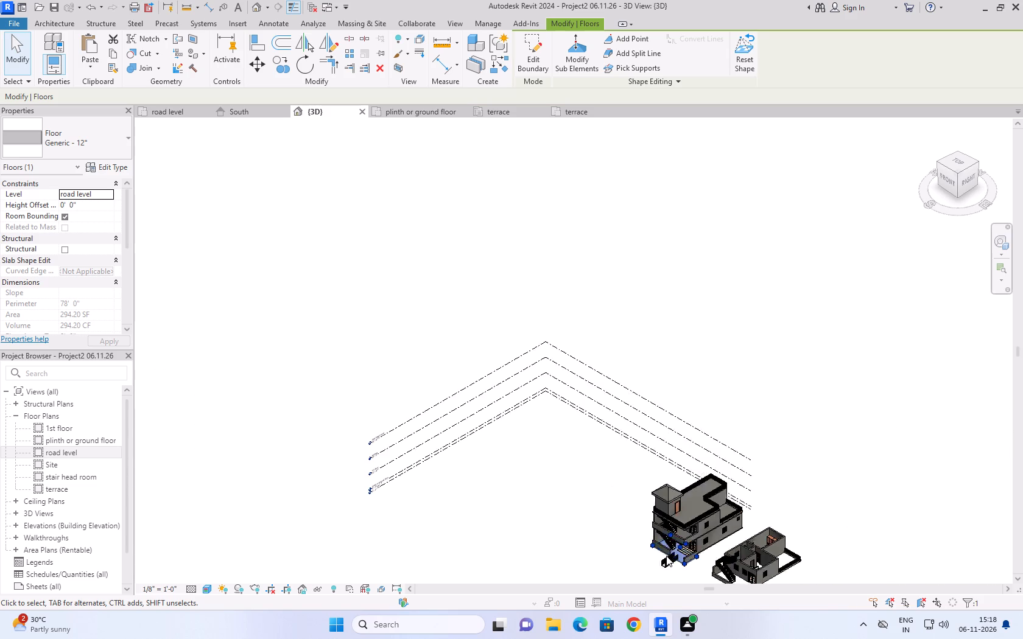
pyautogui.scroll(10, 670, 554)
pyautogui.scroll(-9, 772, 463)
pyautogui.click(541, 361)
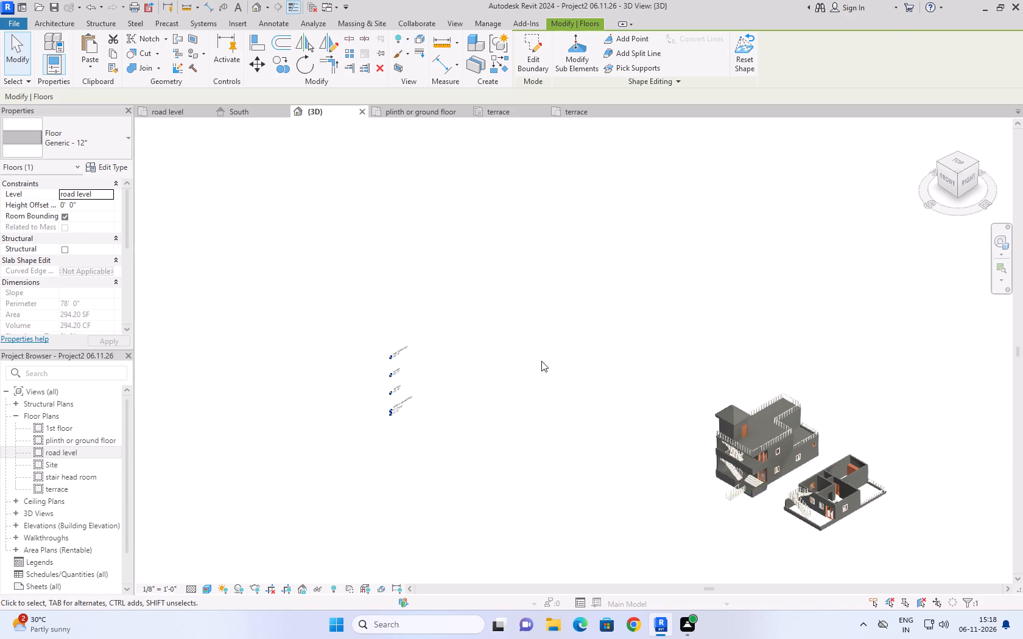
pyautogui.scroll(7, 751, 518)
pyautogui.moveTo(786, 469); pyautogui.dragTo(733, 559, button='middle')
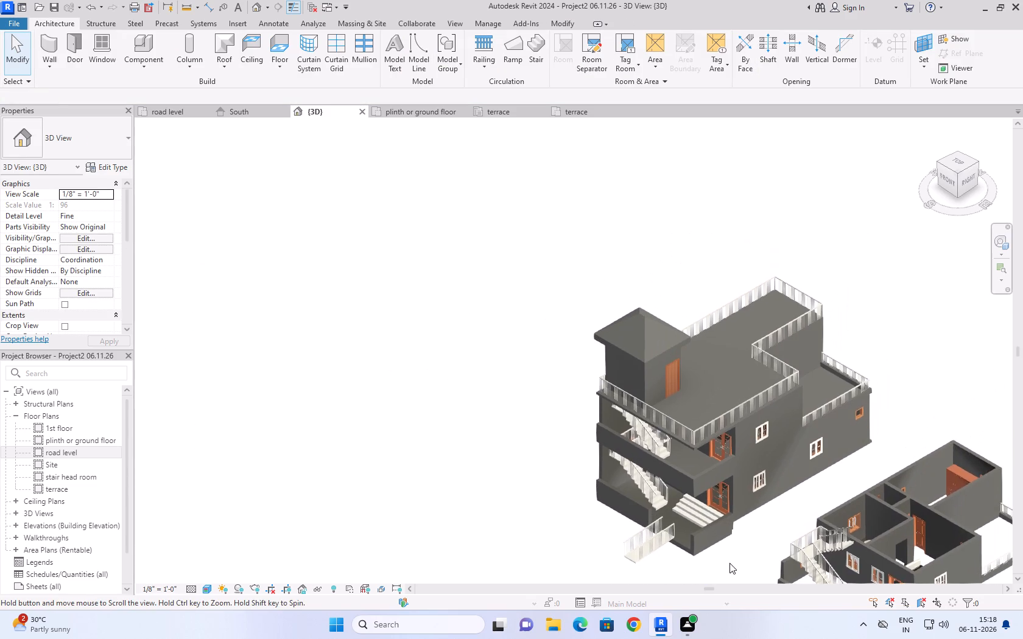
pyautogui.click(642, 550)
pyautogui.scroll(9, 642, 550)
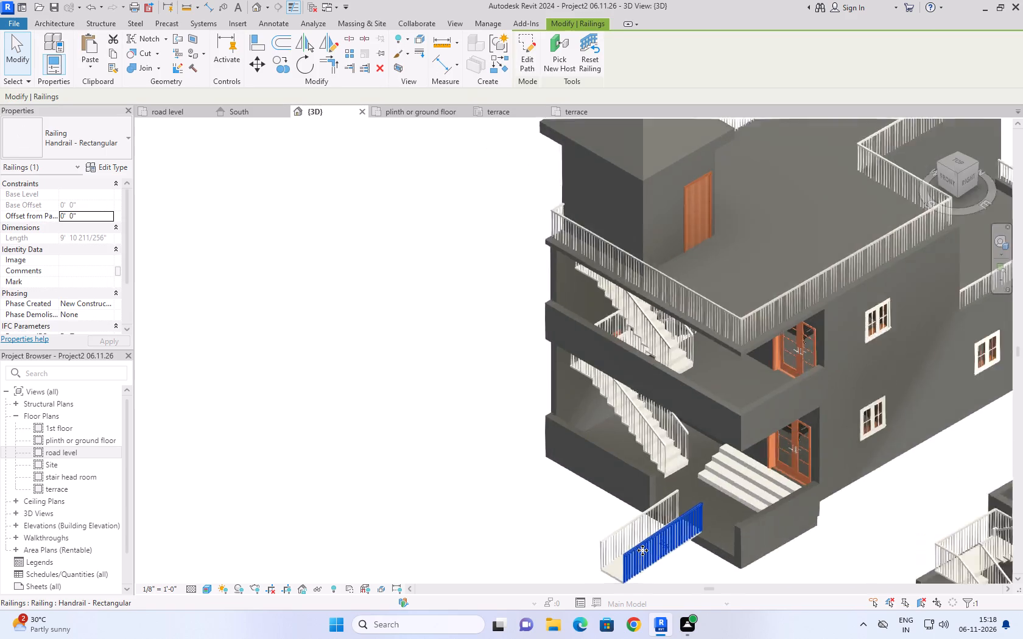
pyautogui.click(394, 428)
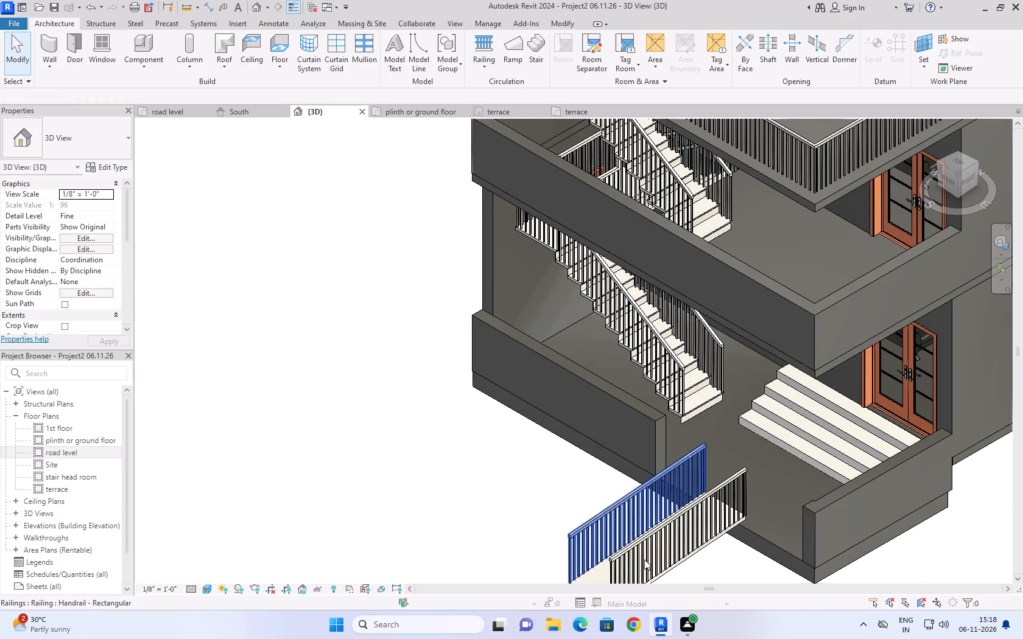
pyautogui.click(712, 540)
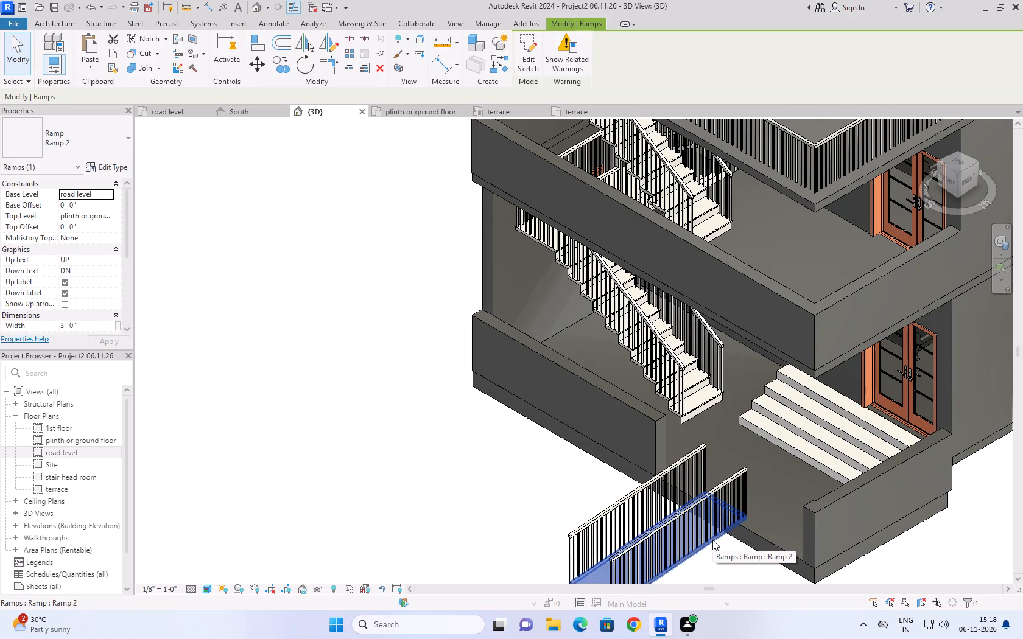
pyautogui.press('Down')
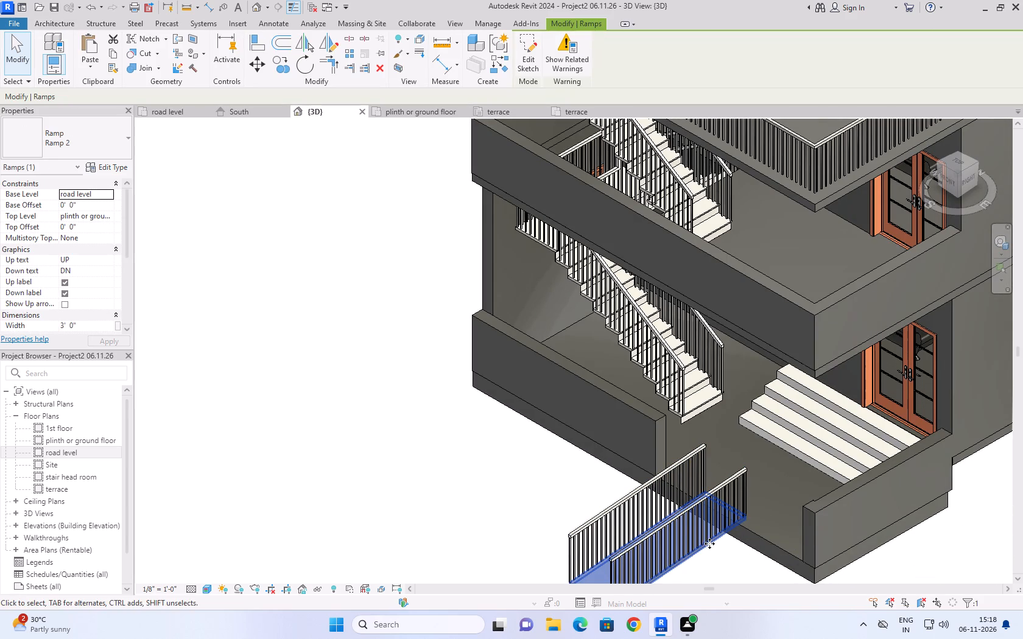
pyautogui.press('Down')
pyautogui.press('Down')
pyautogui.press('Up')
pyautogui.press('Up')
pyautogui.press('Up')
pyautogui.press('Up')
pyautogui.press('Up')
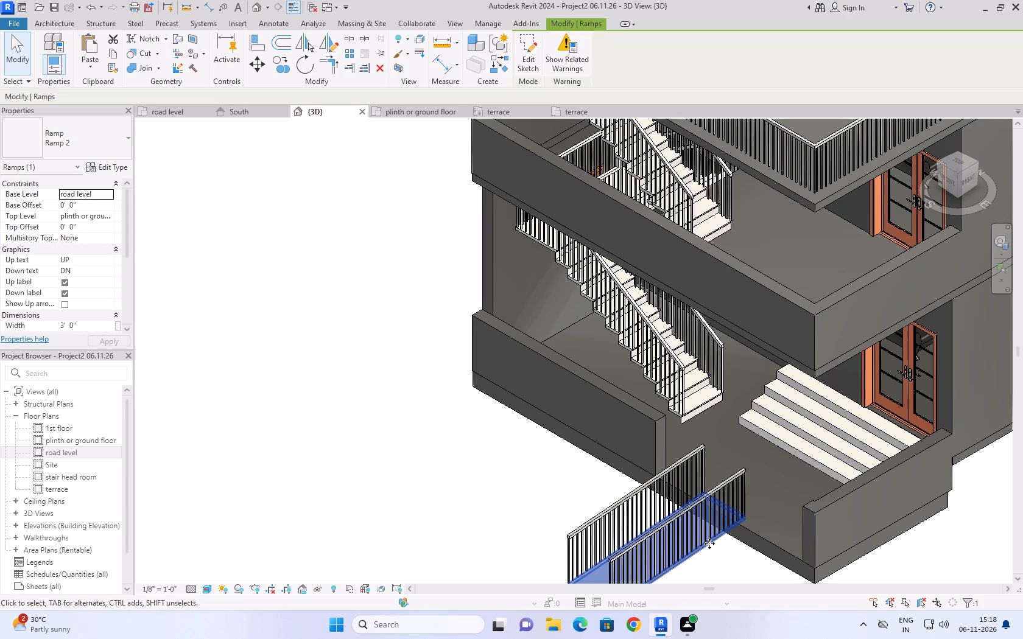
pyautogui.press('Right')
pyautogui.press('Right')
pyautogui.press('Right')
pyautogui.press('Right')
pyautogui.press('Right')
pyautogui.press('Left')
pyautogui.press('Left')
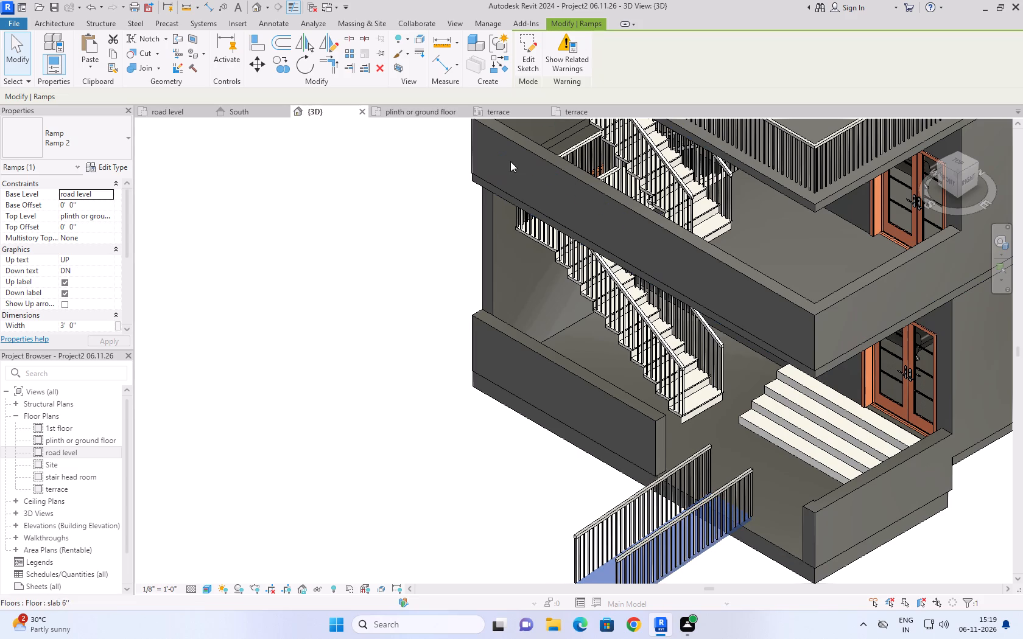
# Delete the handrails on both sides of the entrance ramp.
pyautogui.click(244, 385)
pyautogui.click(608, 519)
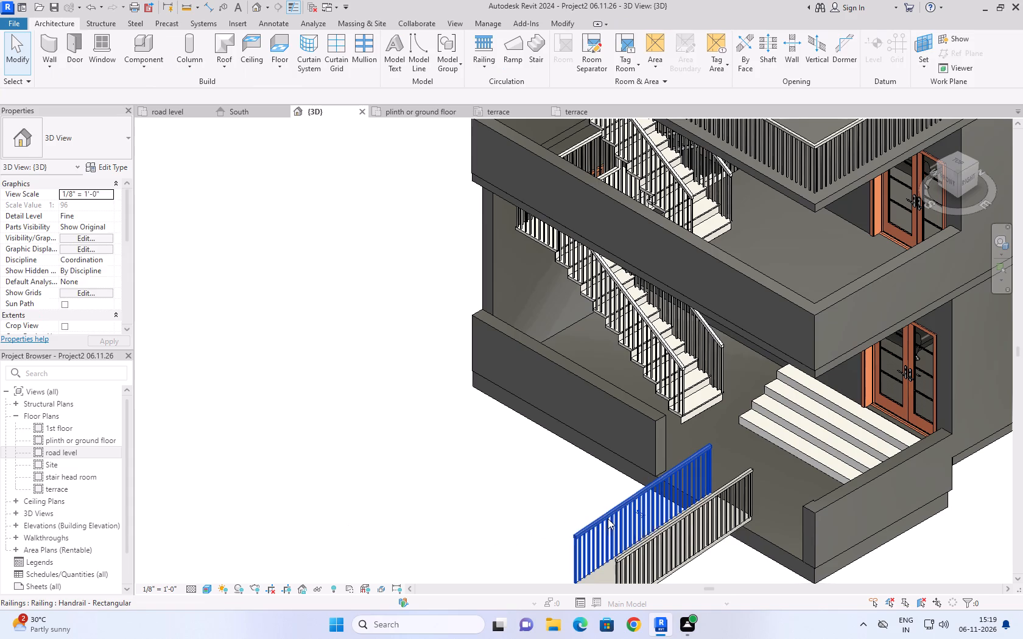
pyautogui.press('Delete')
pyautogui.click(638, 543)
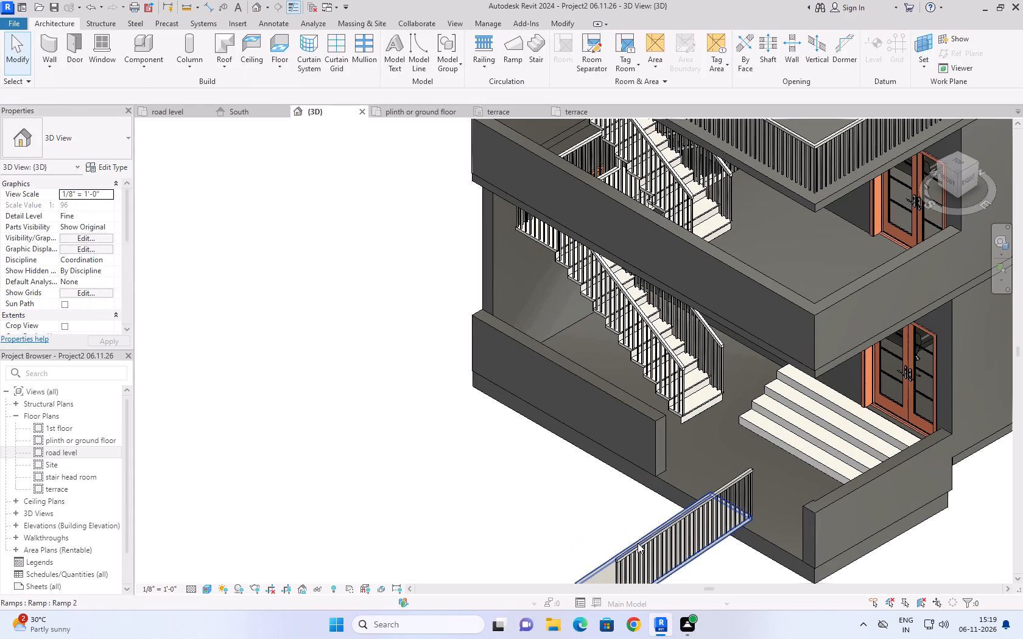
pyautogui.click(732, 578)
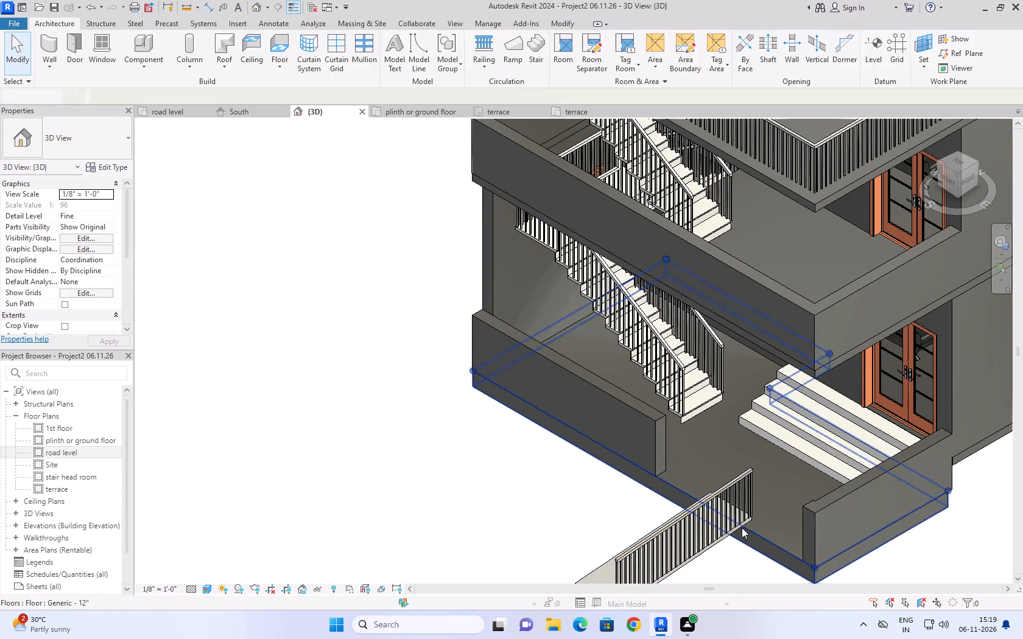
pyautogui.click(732, 487)
pyautogui.press('Delete')
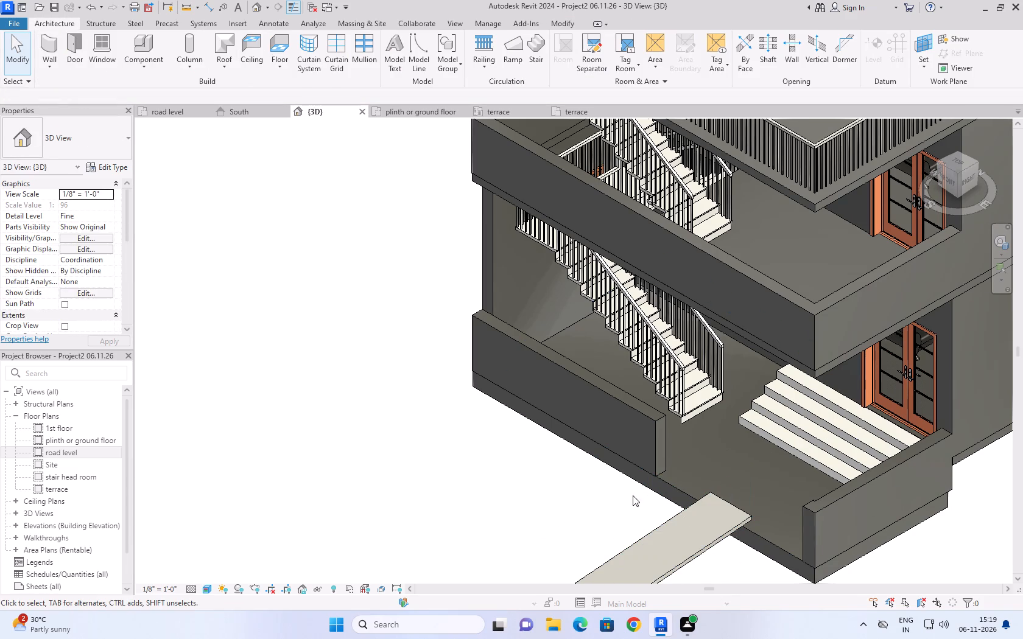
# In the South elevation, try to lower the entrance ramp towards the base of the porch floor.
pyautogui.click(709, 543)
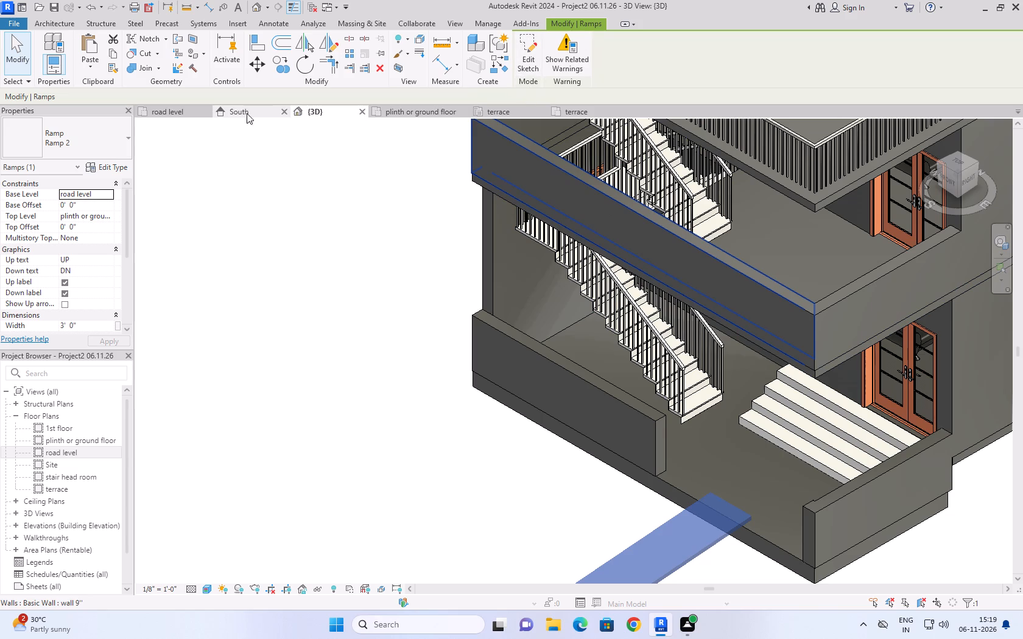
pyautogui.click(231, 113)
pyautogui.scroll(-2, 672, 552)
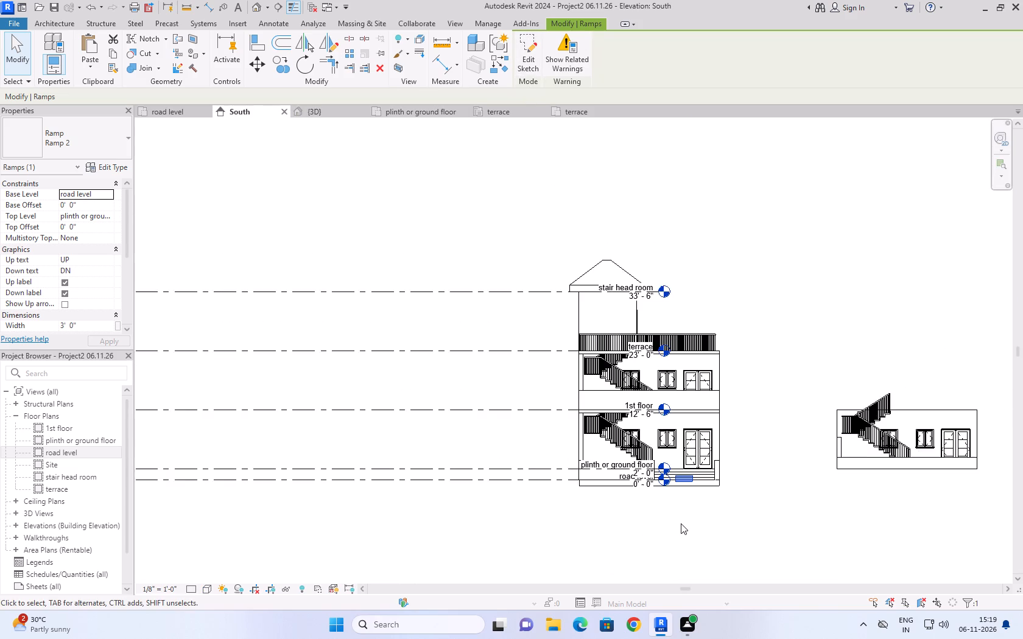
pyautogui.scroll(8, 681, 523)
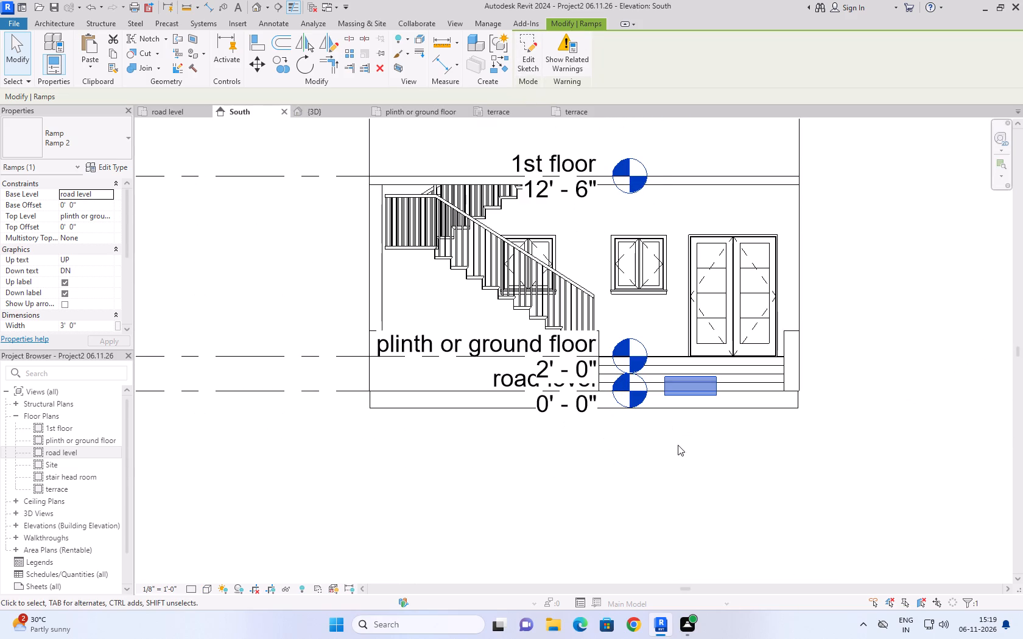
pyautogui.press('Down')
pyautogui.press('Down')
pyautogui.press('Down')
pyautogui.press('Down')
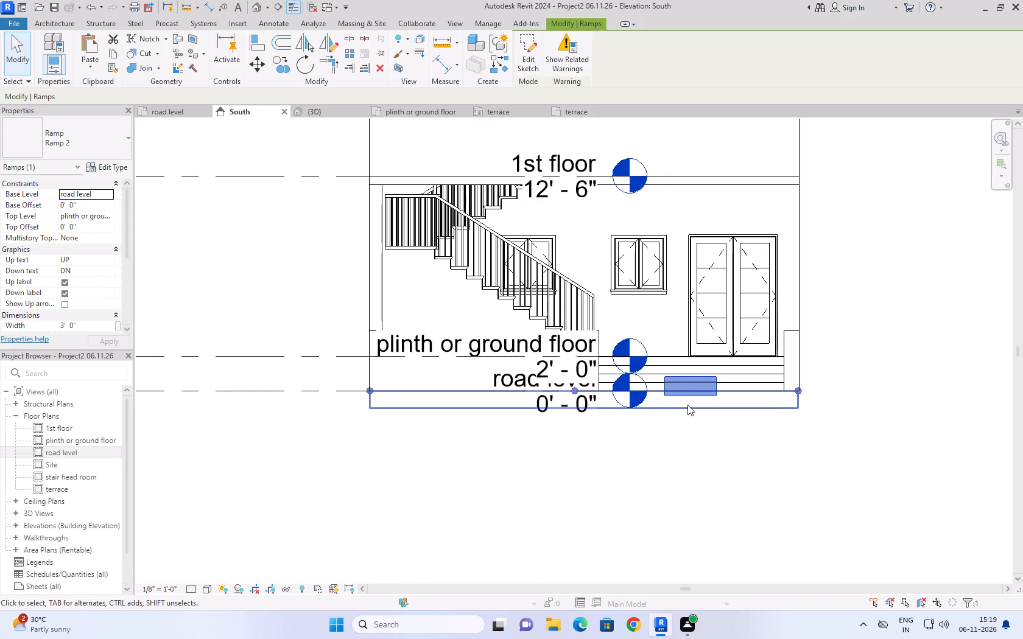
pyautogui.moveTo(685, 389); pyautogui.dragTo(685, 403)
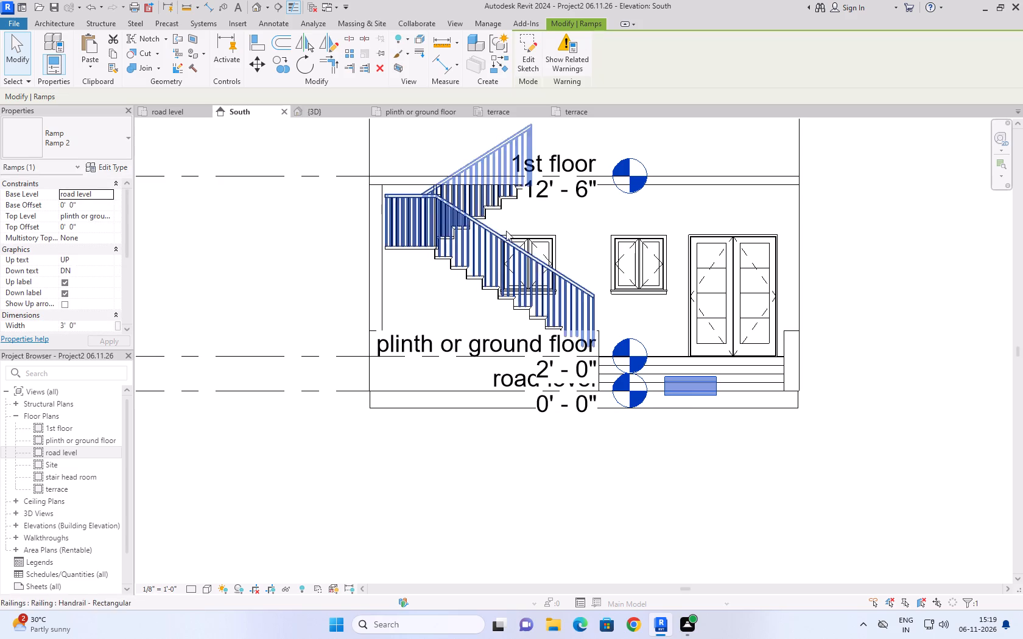
# Move the ramp horizontally about 2'-6 3/4" along the porch front, towards the low side wall beside the entrance door.
pyautogui.click(259, 69)
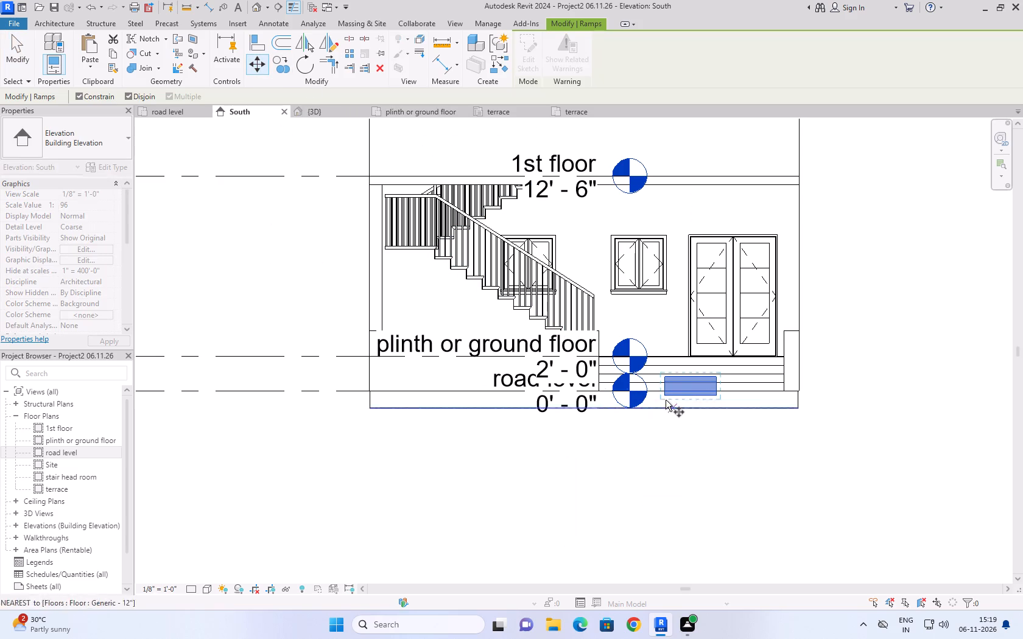
pyautogui.moveTo(664, 393); pyautogui.dragTo(666, 411)
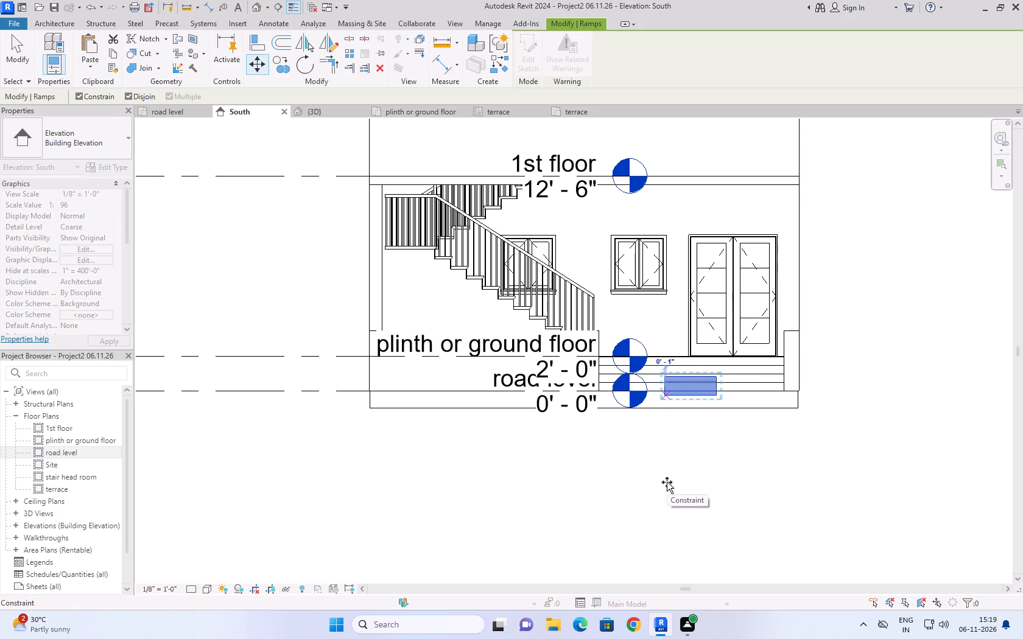
pyautogui.click(711, 469)
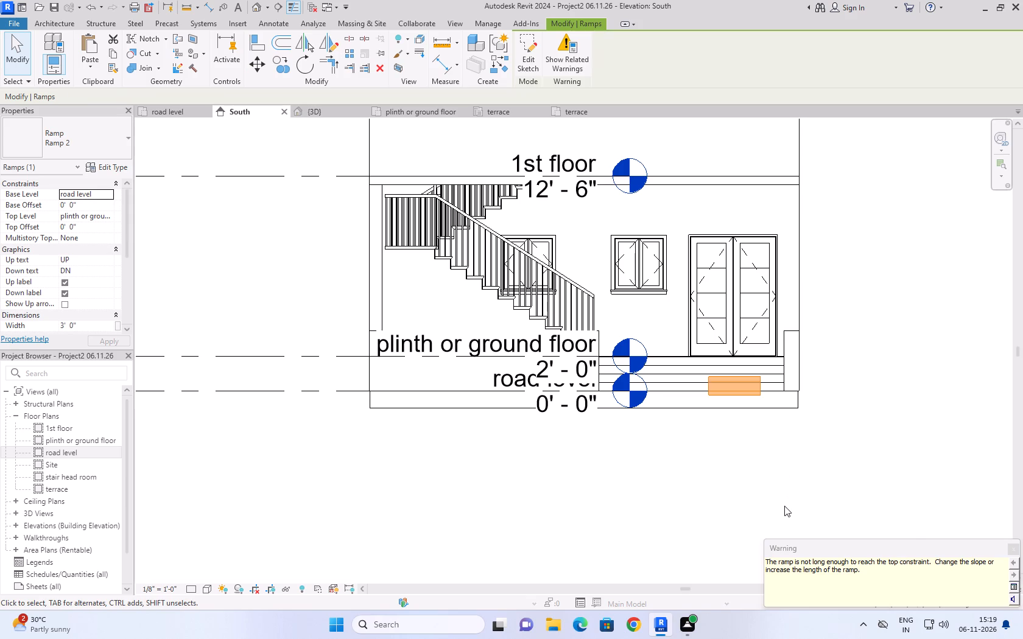
# In the 3D view, shift the ramp outwards until it is clear of the porch floor's front edge.
pyautogui.scroll(-9, 784, 506)
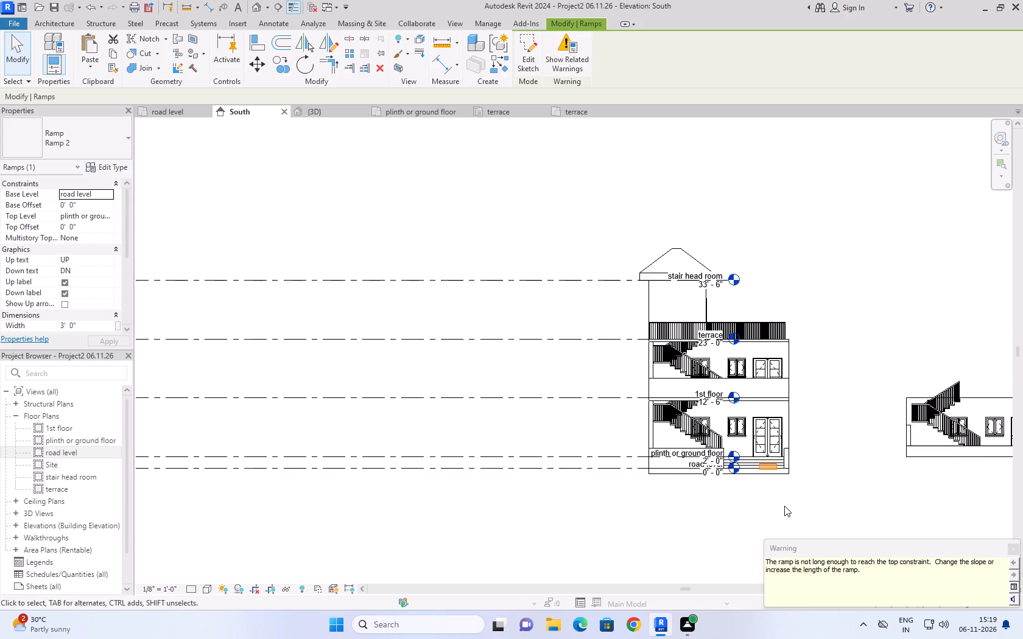
pyautogui.scroll(-1, 784, 506)
pyautogui.scroll(7, 784, 506)
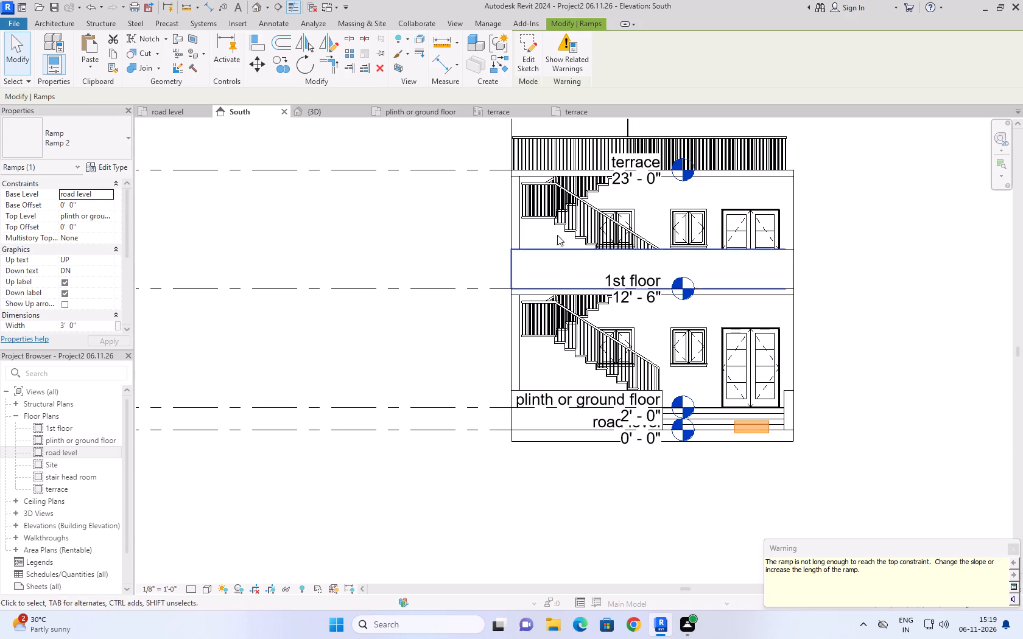
pyautogui.click(338, 117)
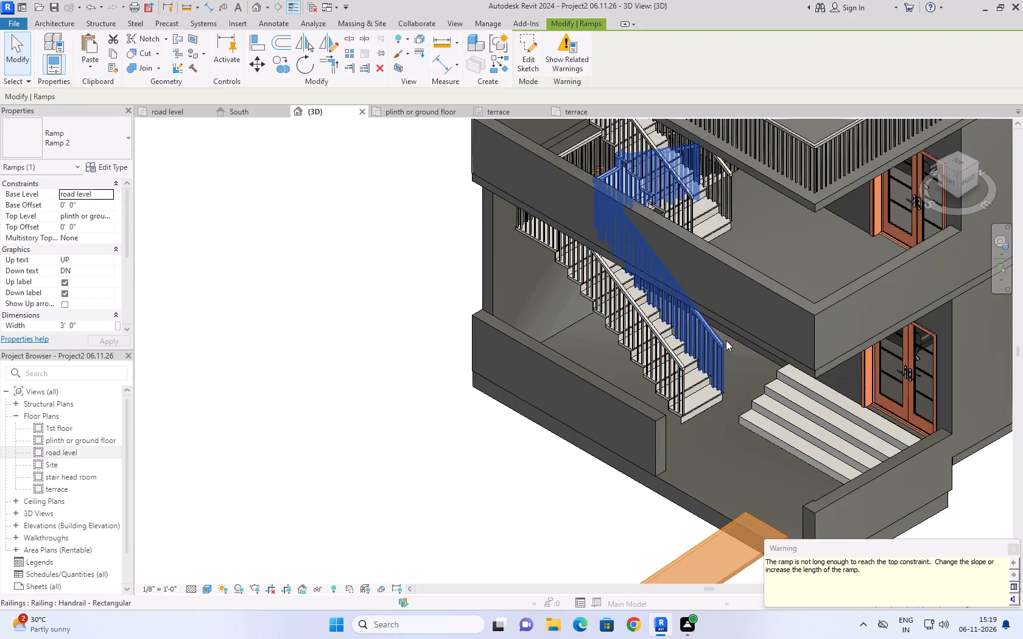
pyautogui.scroll(-9, 761, 376)
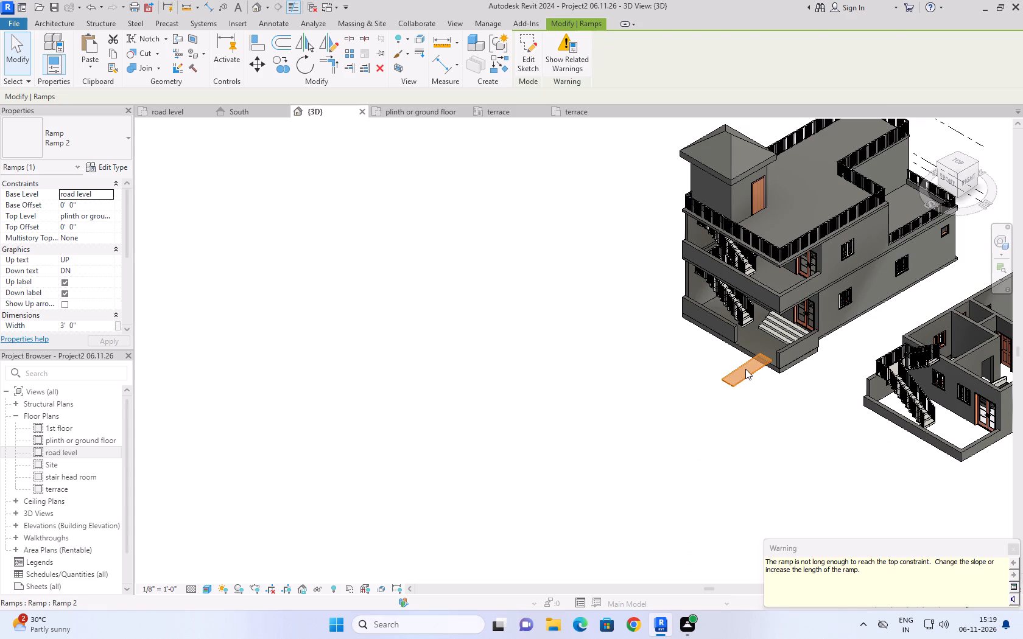
pyautogui.click(745, 369)
pyautogui.click(766, 365)
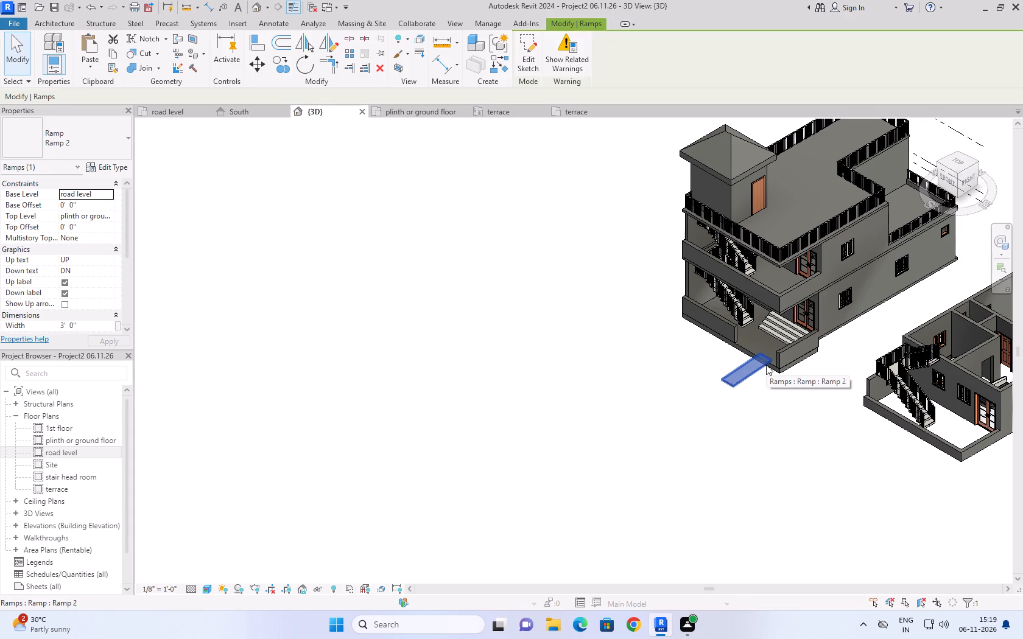
pyautogui.moveTo(764, 361); pyautogui.dragTo(742, 384)
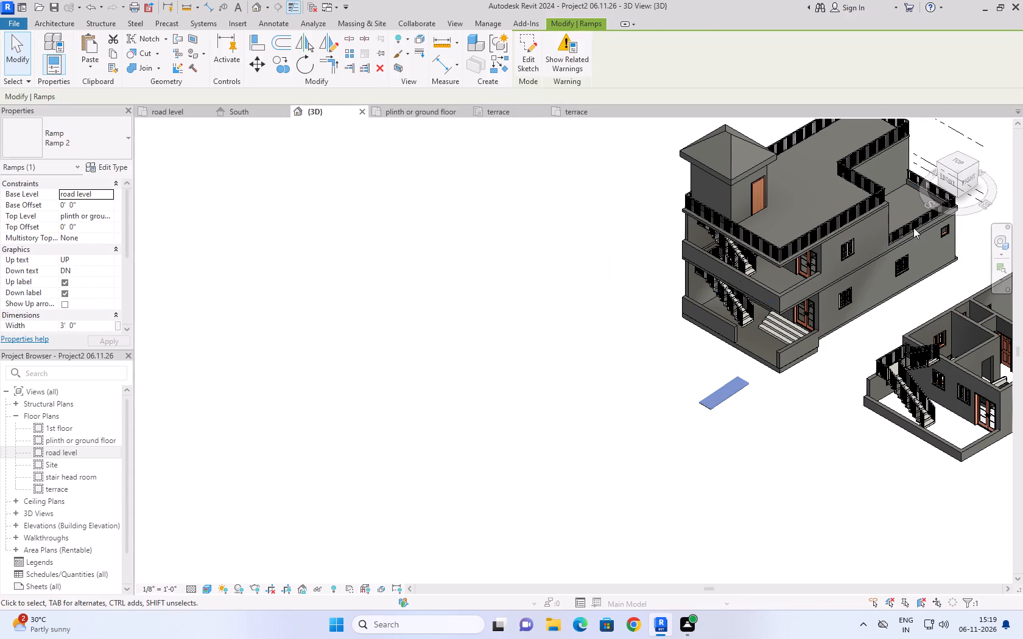
# From the Right side of the 3D view, move the ramp back so its upper end meets the porch front, and check it from the home view.
pyautogui.click(972, 183)
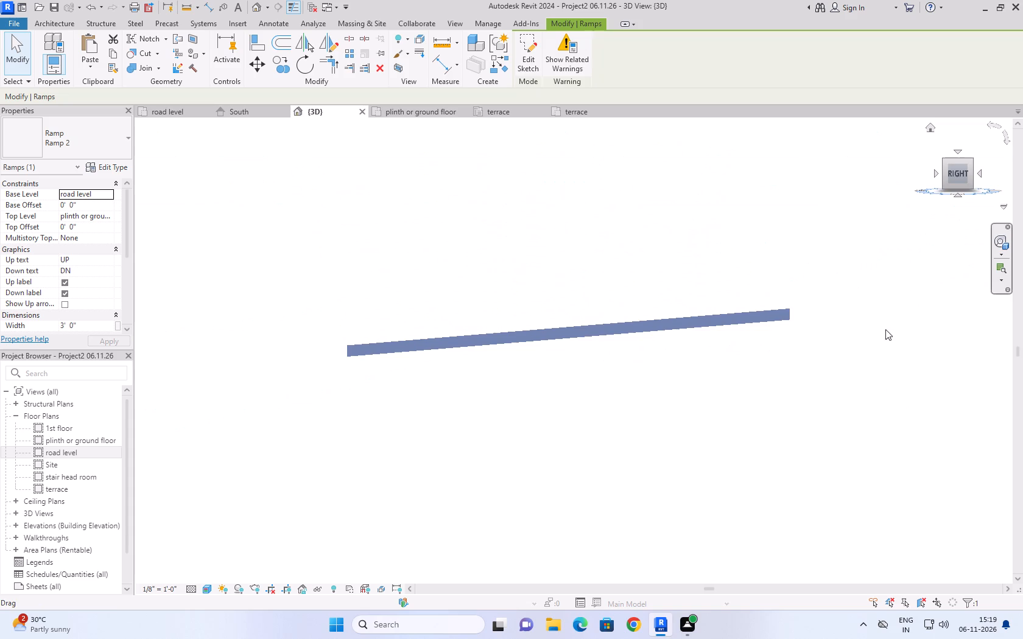
pyautogui.scroll(-8, 505, 352)
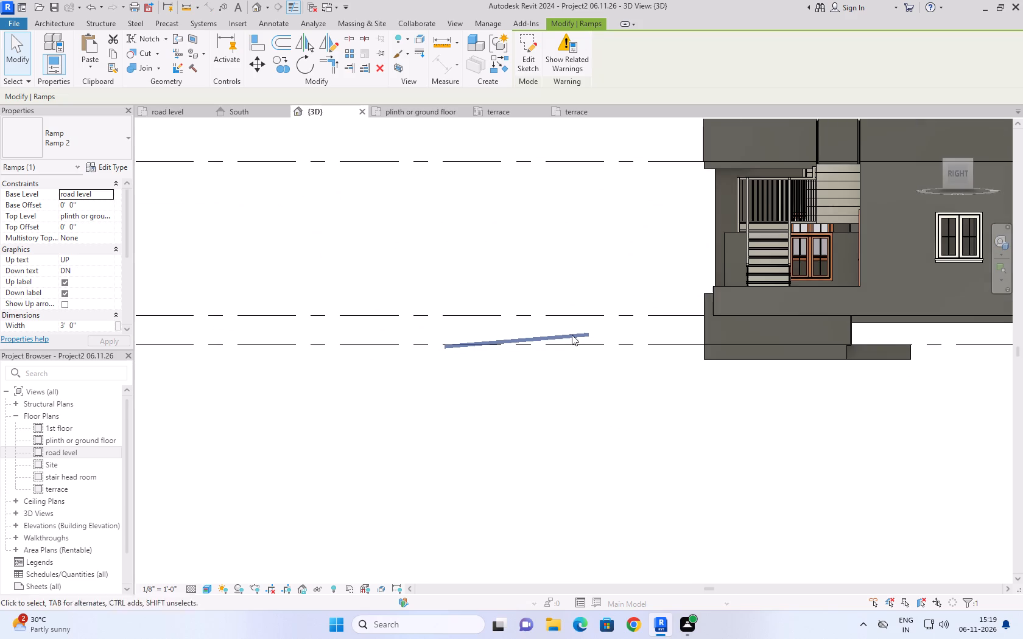
pyautogui.moveTo(585, 335); pyautogui.dragTo(669, 357)
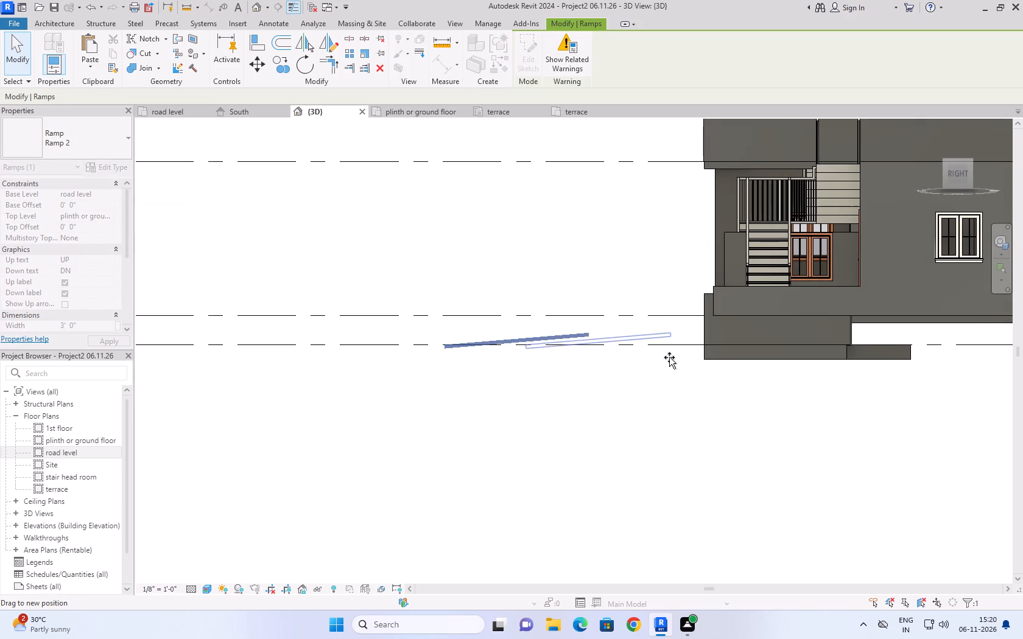
pyautogui.moveTo(669, 357); pyautogui.dragTo(701, 340)
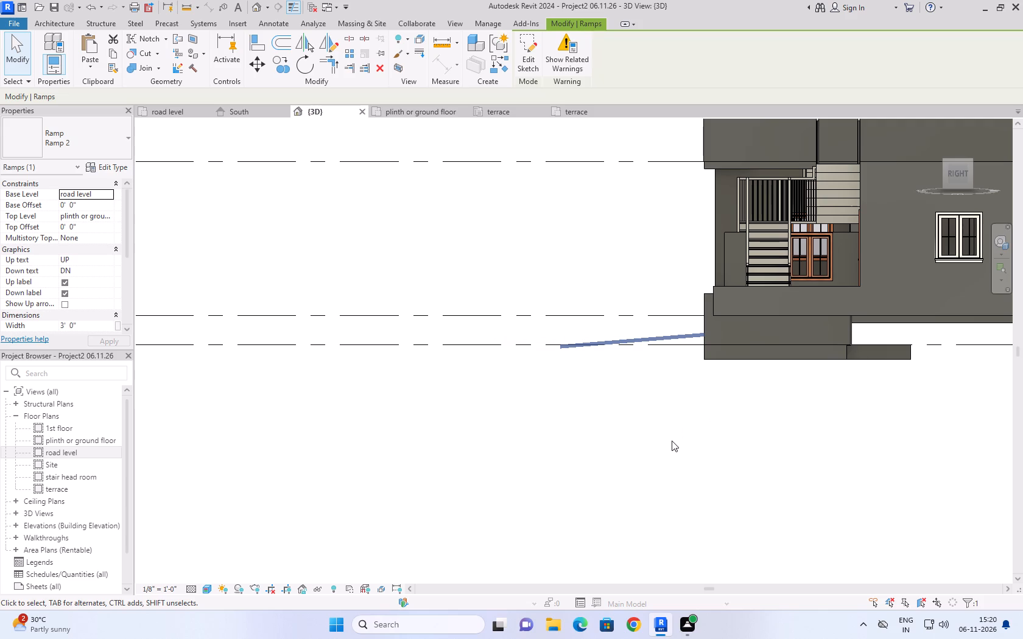
pyautogui.scroll(-2, 669, 444)
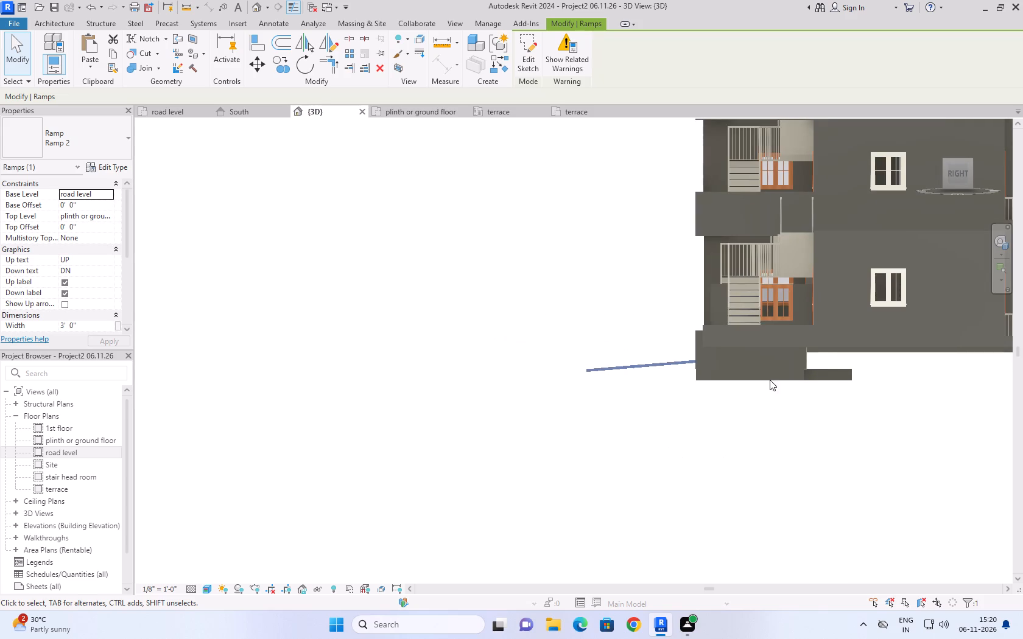
pyautogui.click(698, 346)
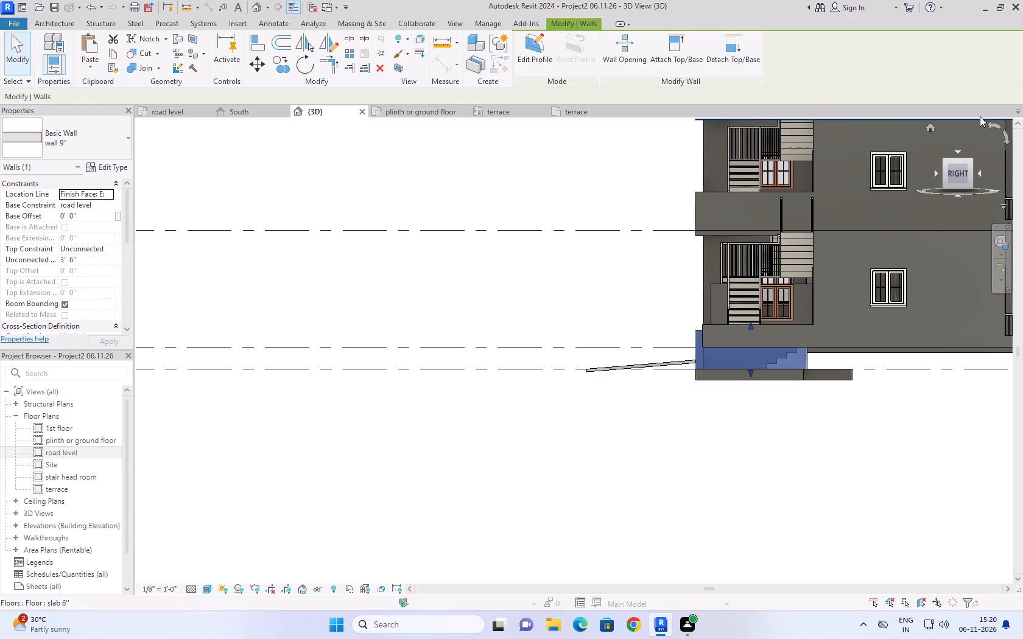
pyautogui.click(931, 129)
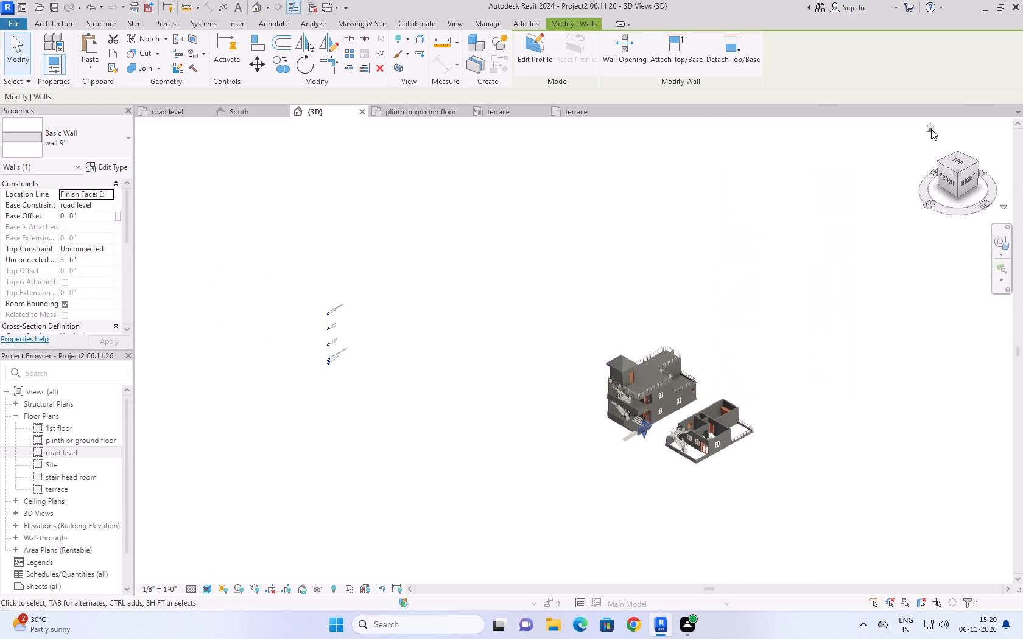
pyautogui.scroll(11, 690, 458)
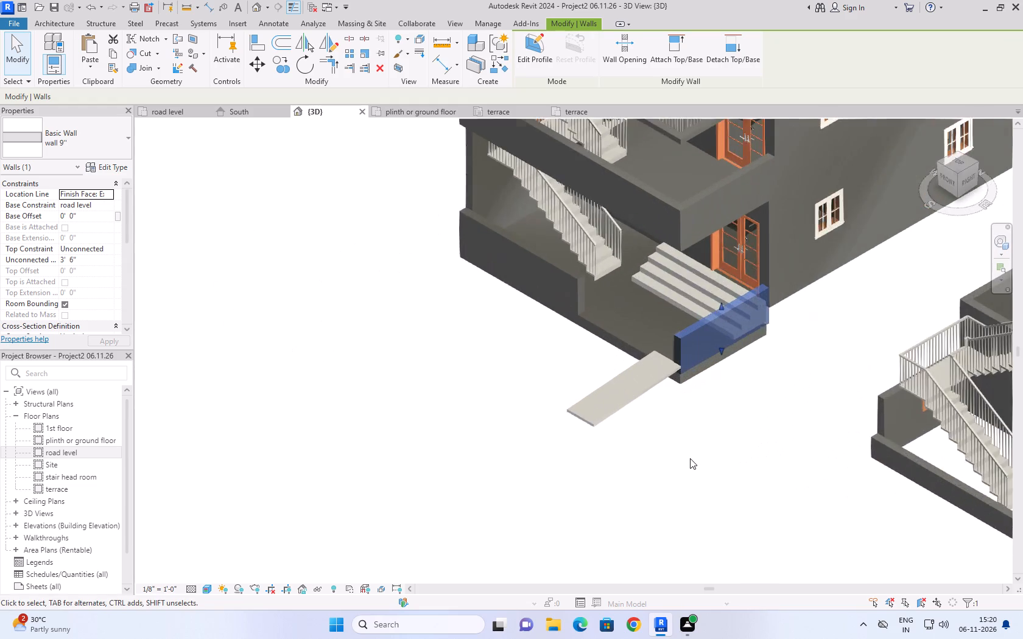
# Delete the entrance ramp in front of the porch.
pyautogui.scroll(5, 690, 458)
pyautogui.click(647, 314)
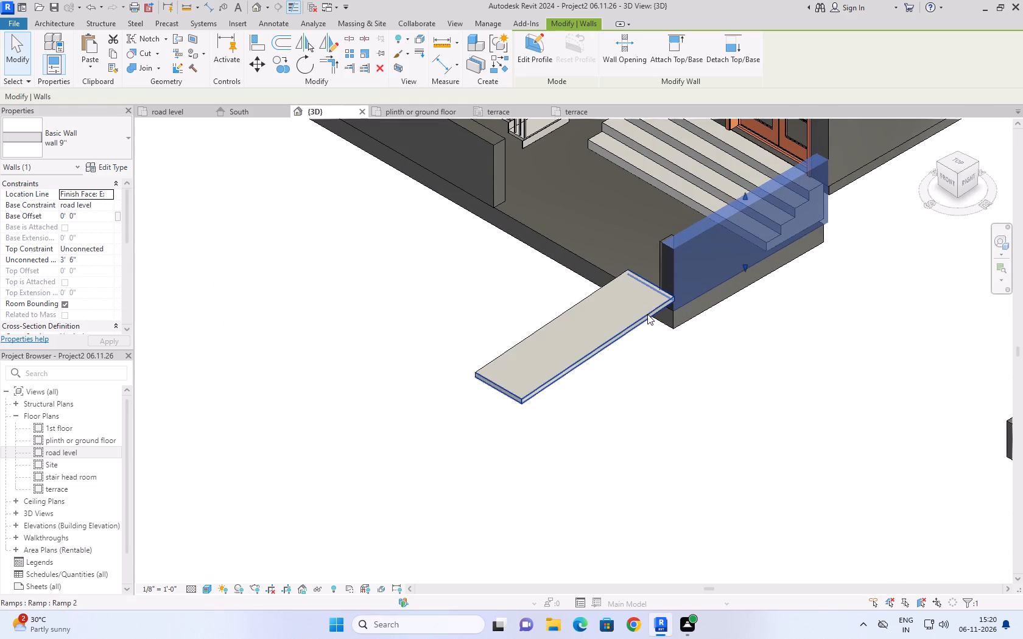
pyautogui.press('Delete')
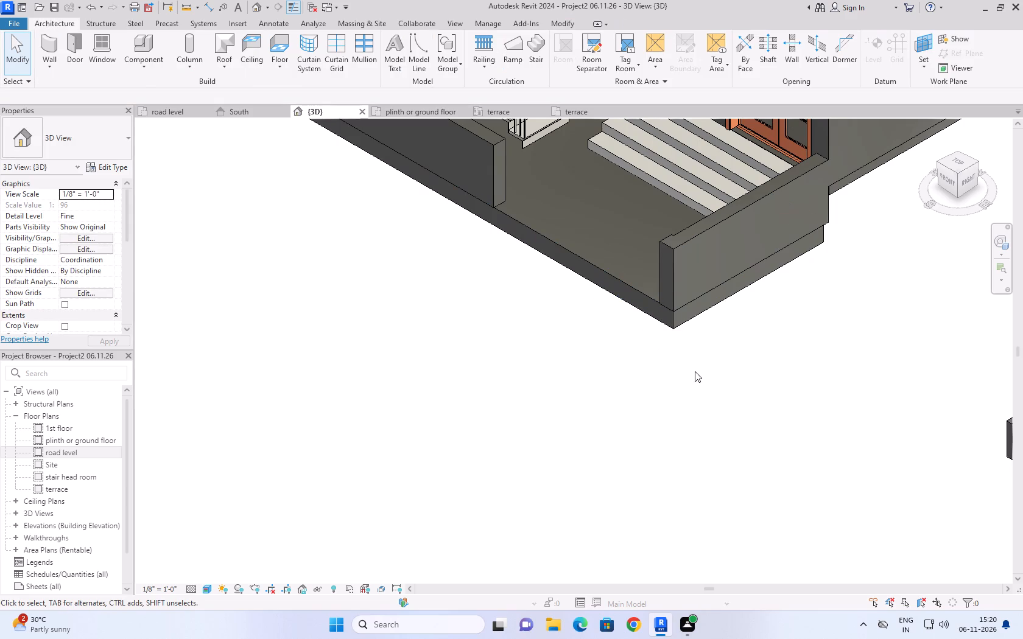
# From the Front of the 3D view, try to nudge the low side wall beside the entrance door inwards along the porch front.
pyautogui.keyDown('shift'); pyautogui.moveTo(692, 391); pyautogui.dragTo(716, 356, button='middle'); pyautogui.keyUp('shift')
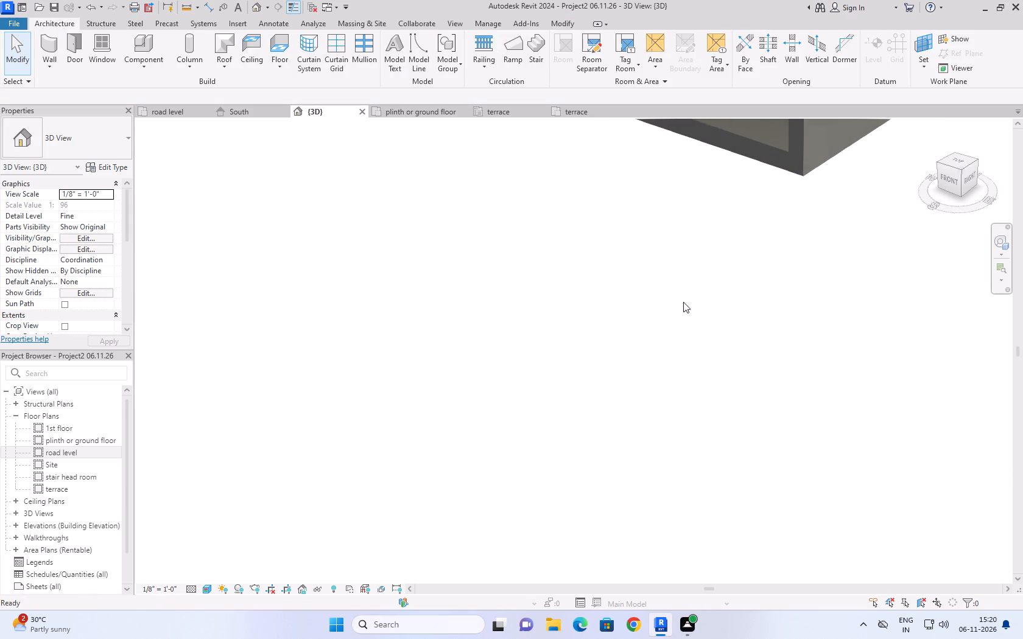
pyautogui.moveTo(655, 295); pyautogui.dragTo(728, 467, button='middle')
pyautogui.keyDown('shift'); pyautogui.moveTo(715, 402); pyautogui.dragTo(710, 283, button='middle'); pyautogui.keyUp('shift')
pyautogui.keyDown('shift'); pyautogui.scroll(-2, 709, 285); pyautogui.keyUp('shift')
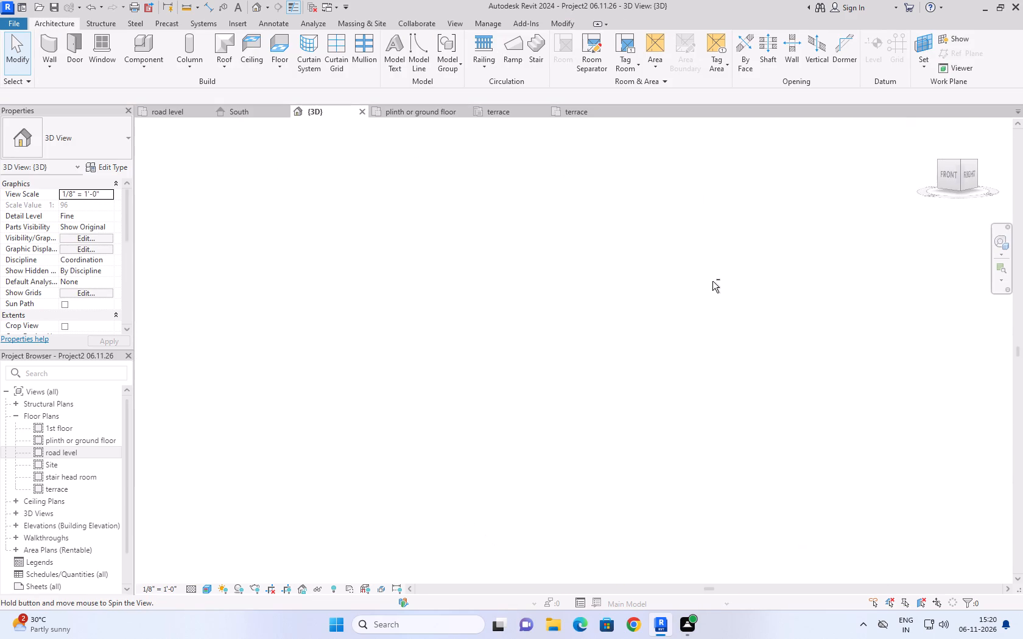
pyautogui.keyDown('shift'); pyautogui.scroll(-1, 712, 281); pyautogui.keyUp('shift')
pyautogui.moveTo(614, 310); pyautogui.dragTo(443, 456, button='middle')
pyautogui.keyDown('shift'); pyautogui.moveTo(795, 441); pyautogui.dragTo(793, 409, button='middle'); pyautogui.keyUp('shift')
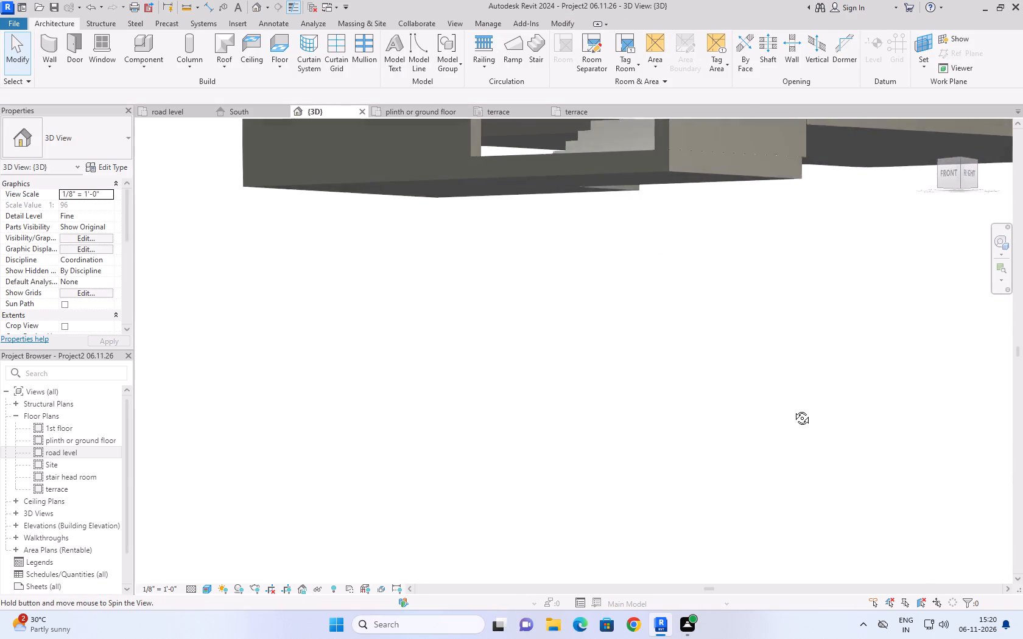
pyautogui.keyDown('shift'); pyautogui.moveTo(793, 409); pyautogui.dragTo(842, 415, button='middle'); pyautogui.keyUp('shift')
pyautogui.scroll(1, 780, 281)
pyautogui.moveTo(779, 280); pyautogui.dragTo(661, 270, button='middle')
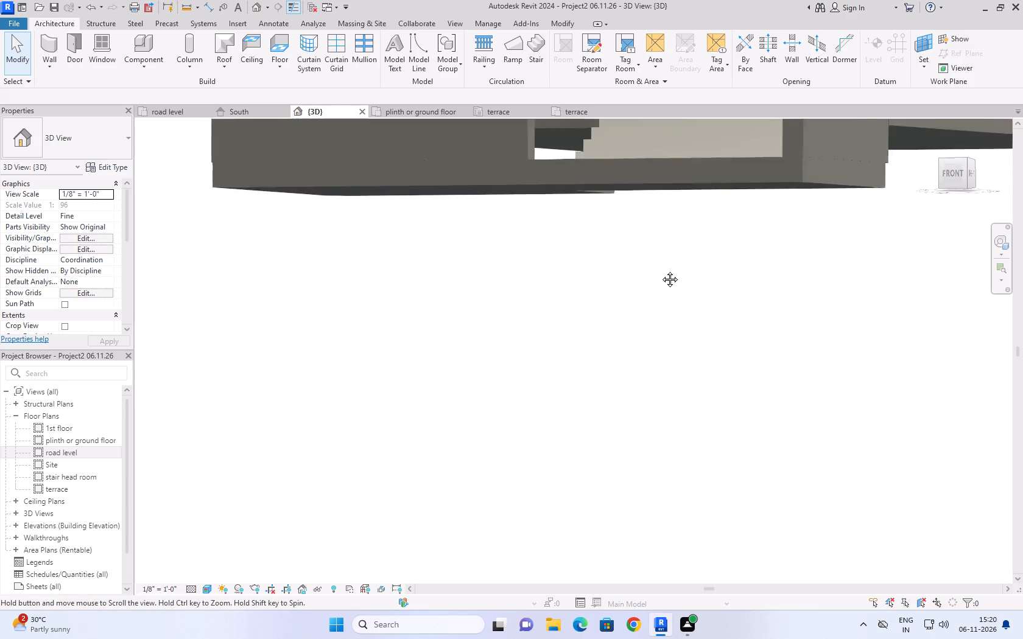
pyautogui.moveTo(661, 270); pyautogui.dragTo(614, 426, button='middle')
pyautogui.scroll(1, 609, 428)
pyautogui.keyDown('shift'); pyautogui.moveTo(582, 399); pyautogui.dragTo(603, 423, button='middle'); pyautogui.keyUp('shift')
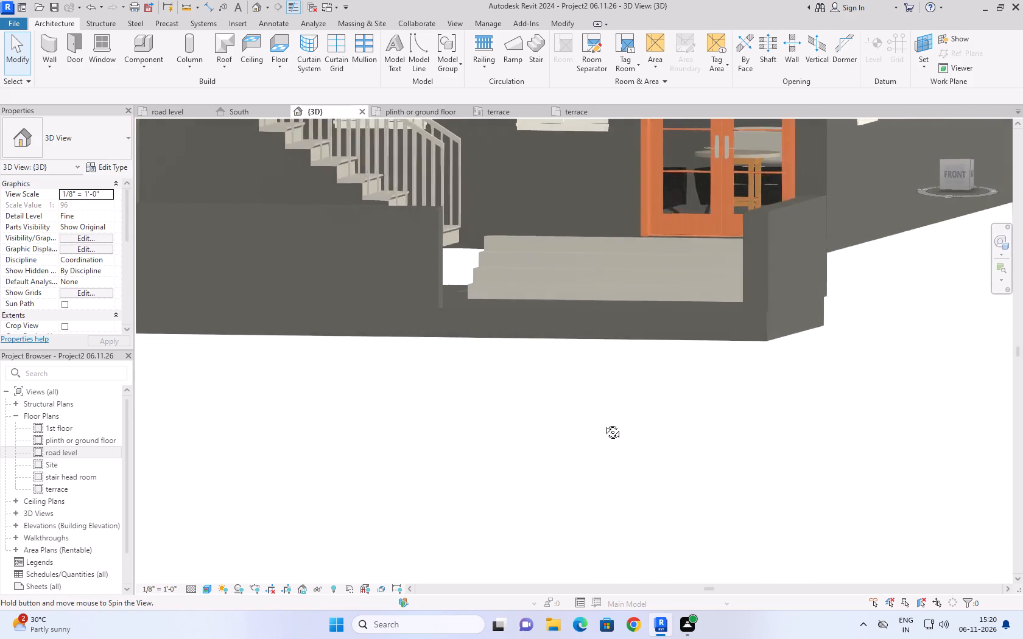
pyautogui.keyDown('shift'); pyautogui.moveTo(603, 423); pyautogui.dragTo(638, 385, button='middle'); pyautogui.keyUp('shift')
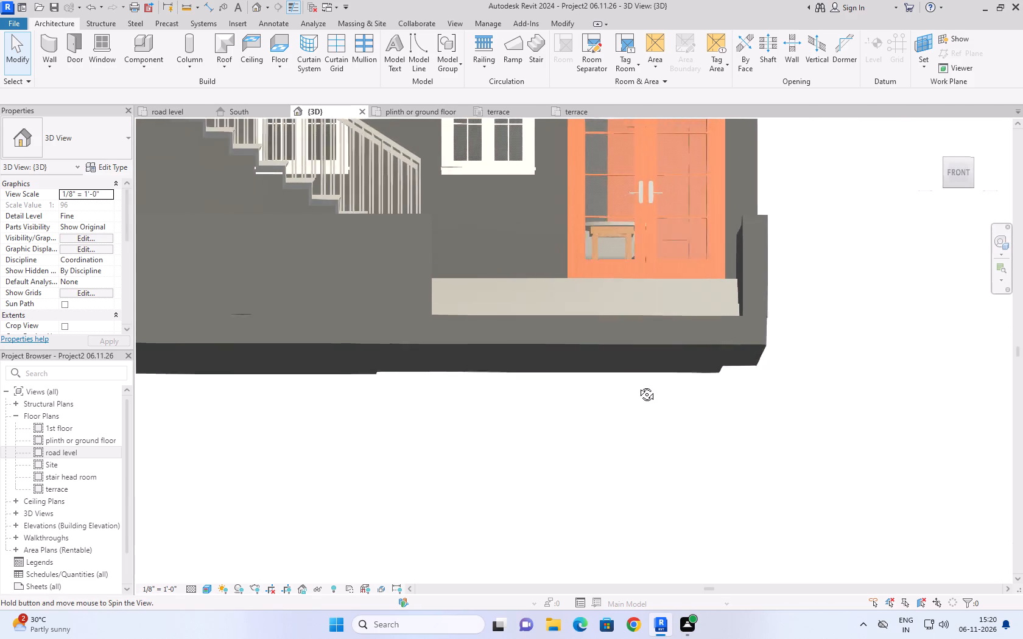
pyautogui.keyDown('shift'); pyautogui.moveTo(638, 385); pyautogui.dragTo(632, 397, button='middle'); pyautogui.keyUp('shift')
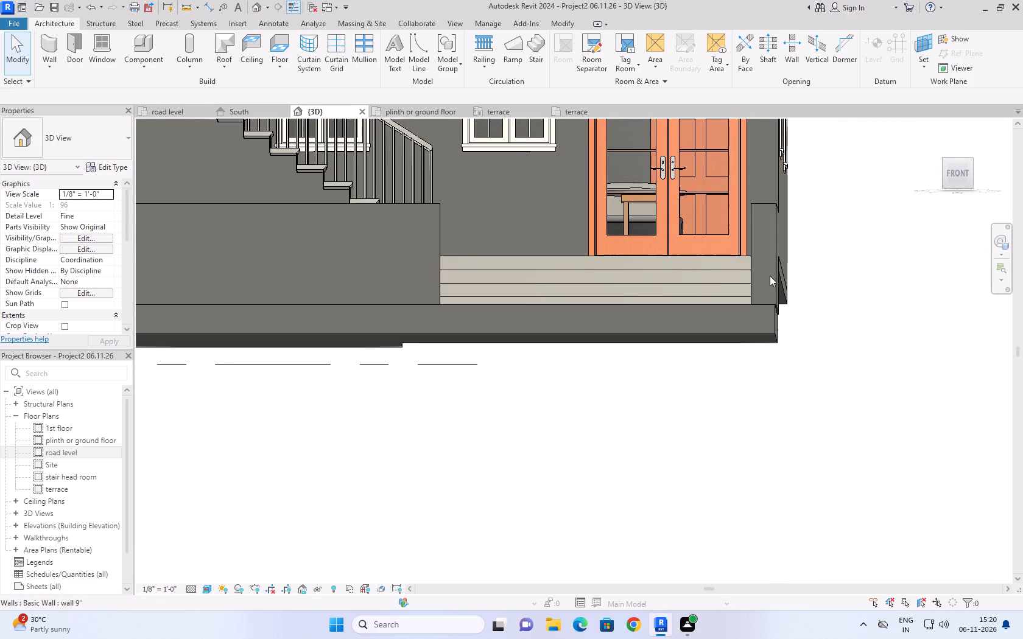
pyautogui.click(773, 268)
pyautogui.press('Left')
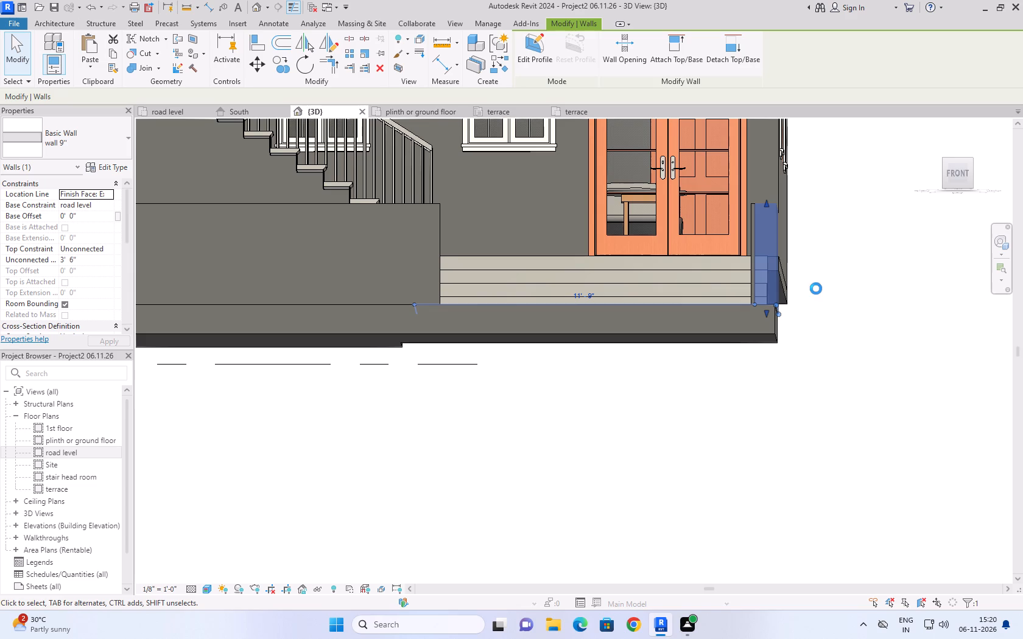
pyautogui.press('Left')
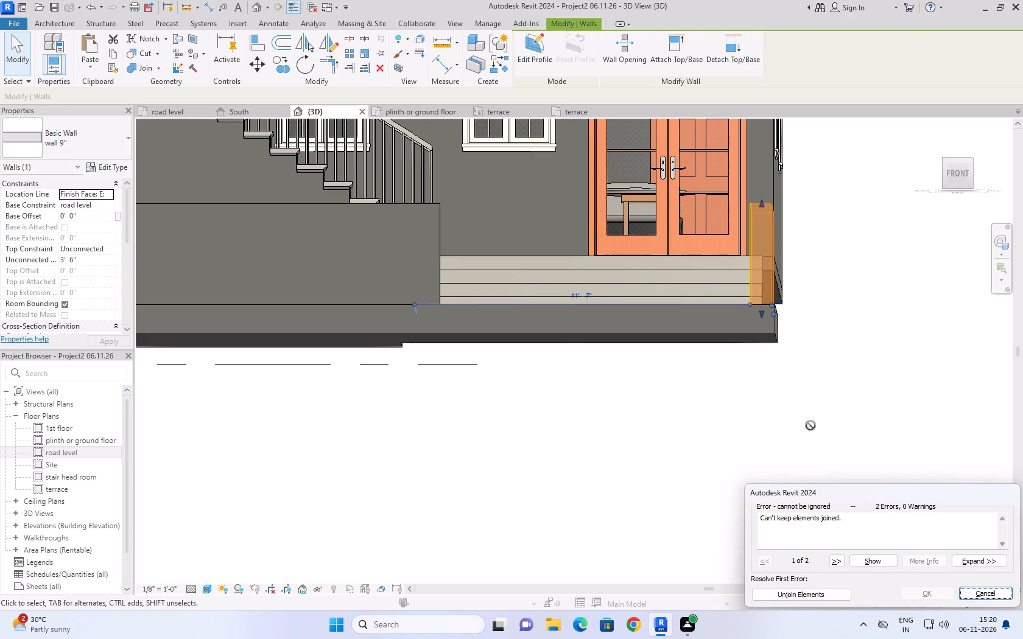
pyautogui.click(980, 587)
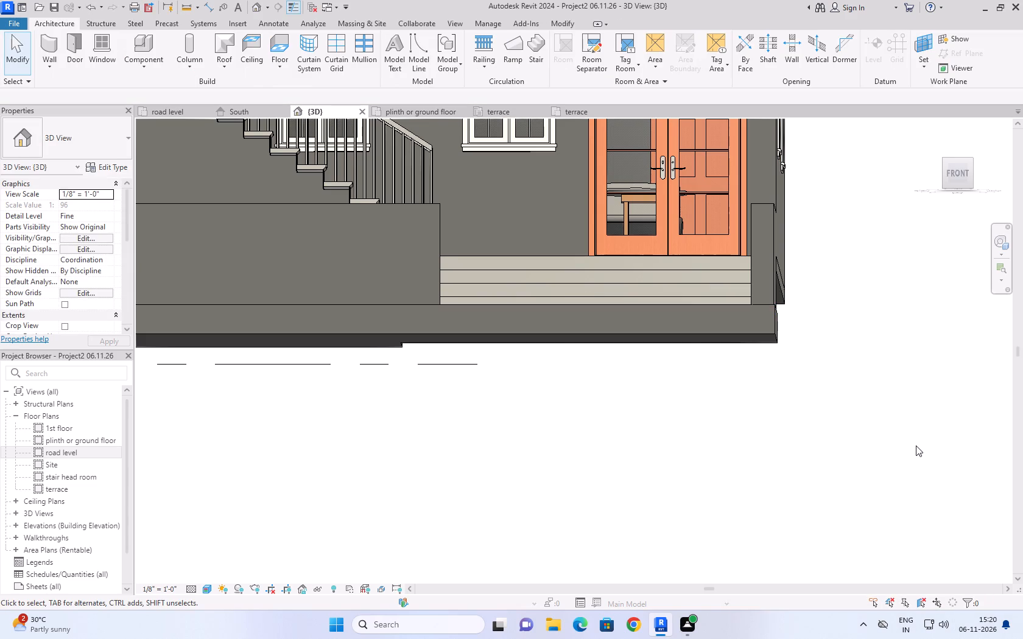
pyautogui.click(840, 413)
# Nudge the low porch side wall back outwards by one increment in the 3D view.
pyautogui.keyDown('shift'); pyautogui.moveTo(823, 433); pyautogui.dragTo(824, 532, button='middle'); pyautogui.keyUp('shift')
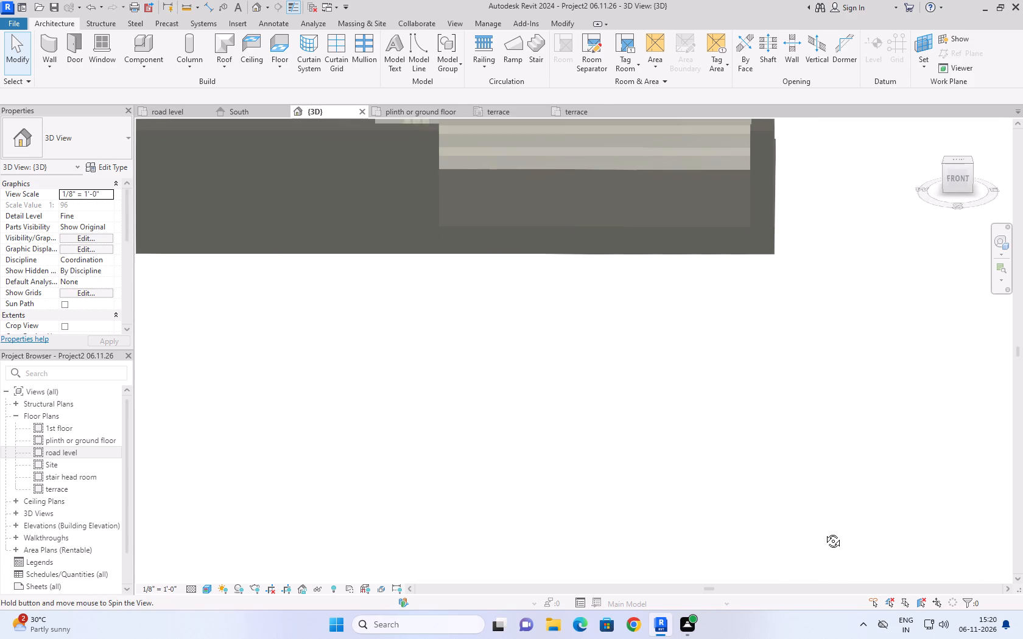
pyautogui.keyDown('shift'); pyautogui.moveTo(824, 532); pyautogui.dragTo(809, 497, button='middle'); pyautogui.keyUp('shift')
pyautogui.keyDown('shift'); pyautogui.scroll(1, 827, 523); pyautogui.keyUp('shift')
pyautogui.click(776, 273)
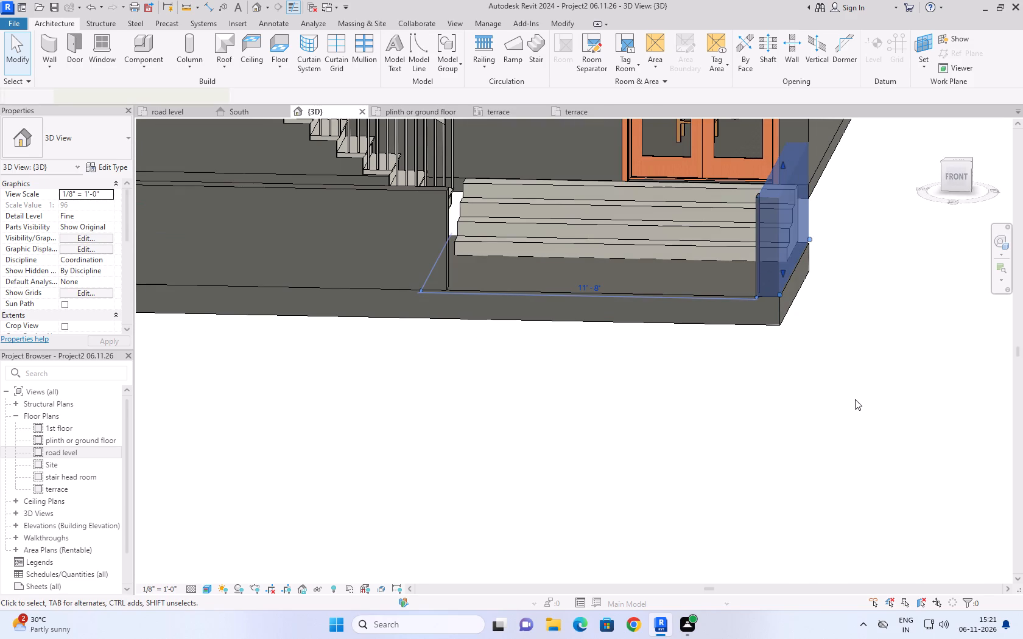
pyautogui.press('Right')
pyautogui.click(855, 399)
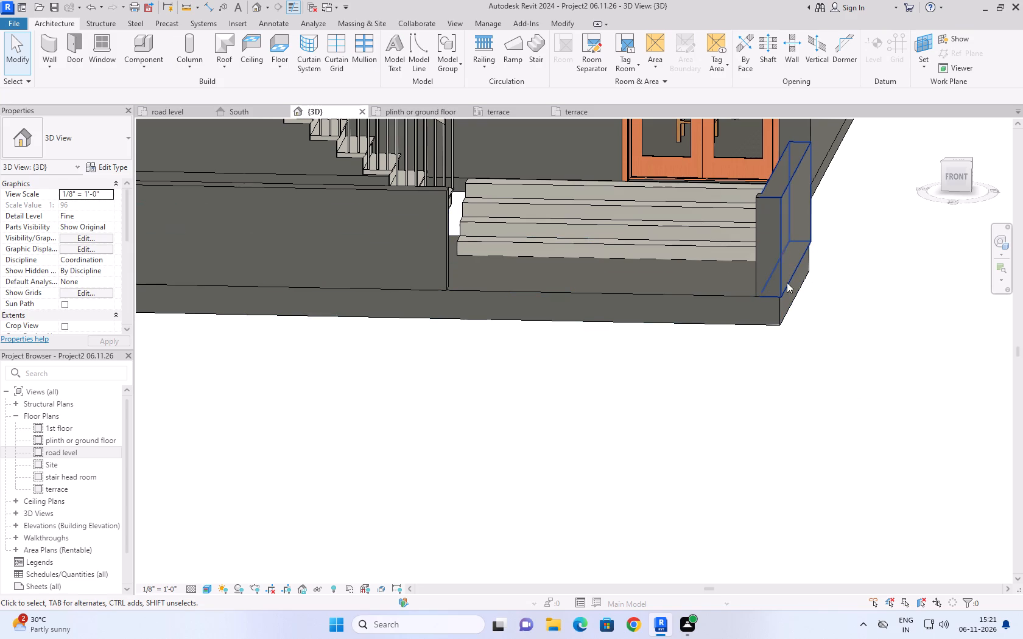
# Examine the building's front edge and porch corner from the Top side of the 3D view.
pyautogui.click(960, 159)
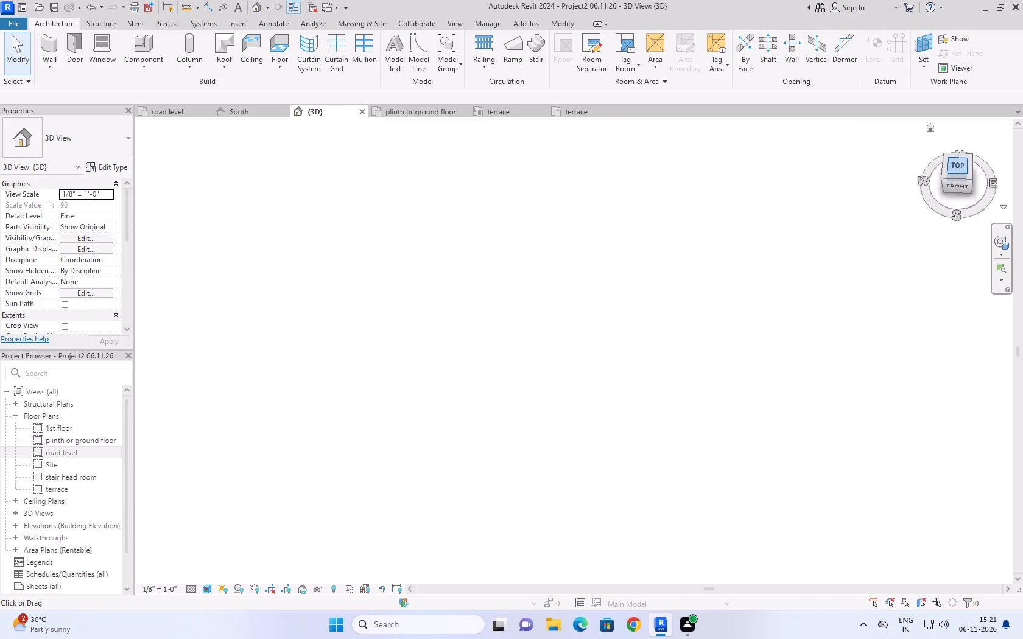
pyautogui.scroll(5, 697, 377)
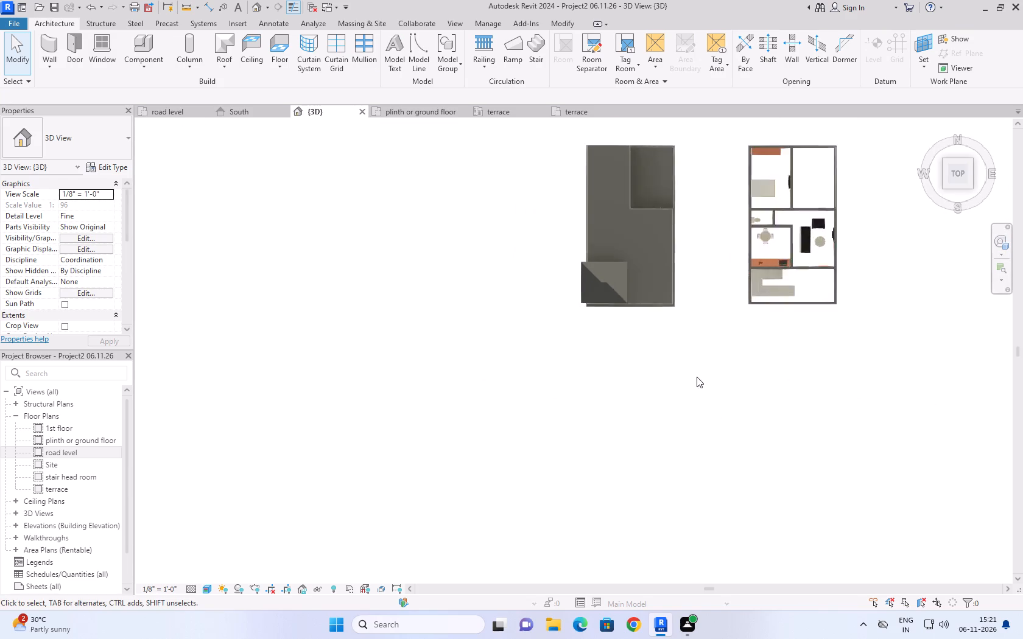
pyautogui.scroll(5, 697, 377)
pyautogui.moveTo(644, 327); pyautogui.dragTo(628, 498, button='middle')
pyautogui.scroll(3, 602, 464)
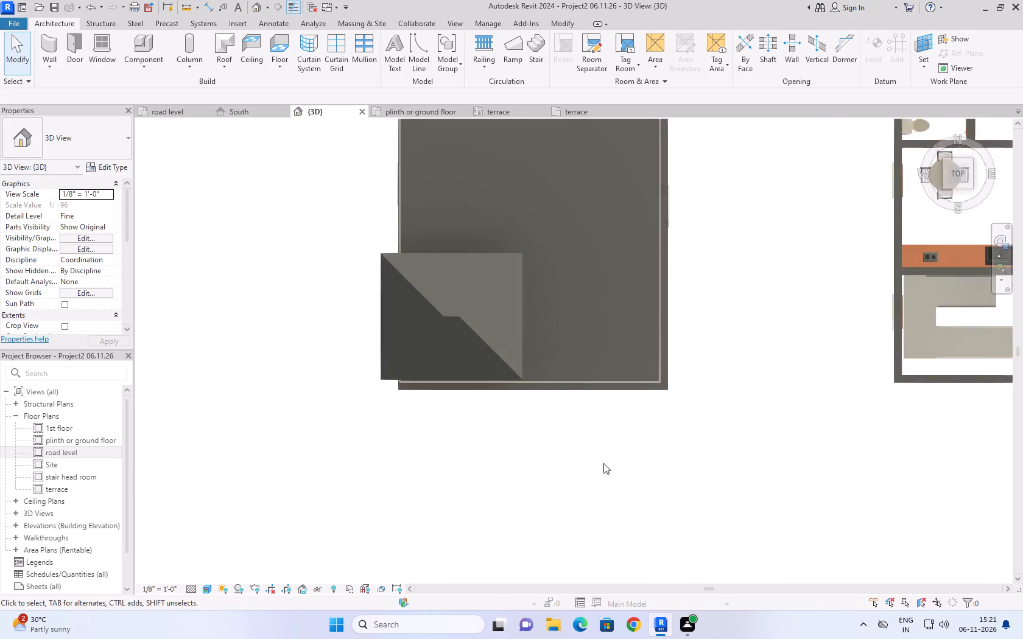
pyautogui.scroll(5, 603, 463)
pyautogui.scroll(4, 749, 377)
pyautogui.scroll(-15, 750, 383)
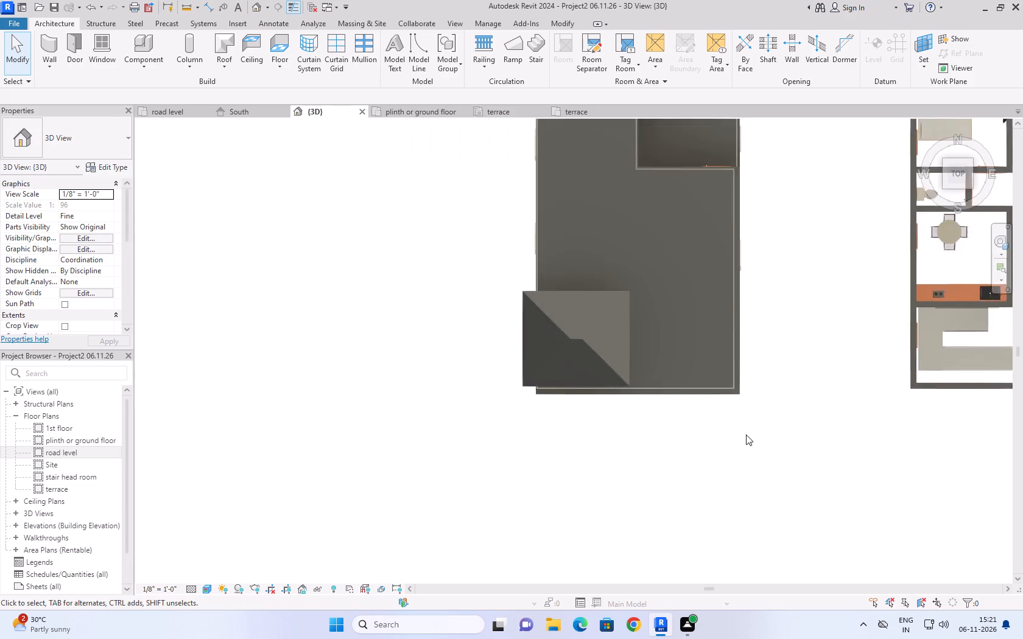
pyautogui.scroll(-2, 746, 435)
pyautogui.scroll(3, 750, 397)
pyautogui.scroll(-5, 750, 397)
pyautogui.scroll(6, 739, 431)
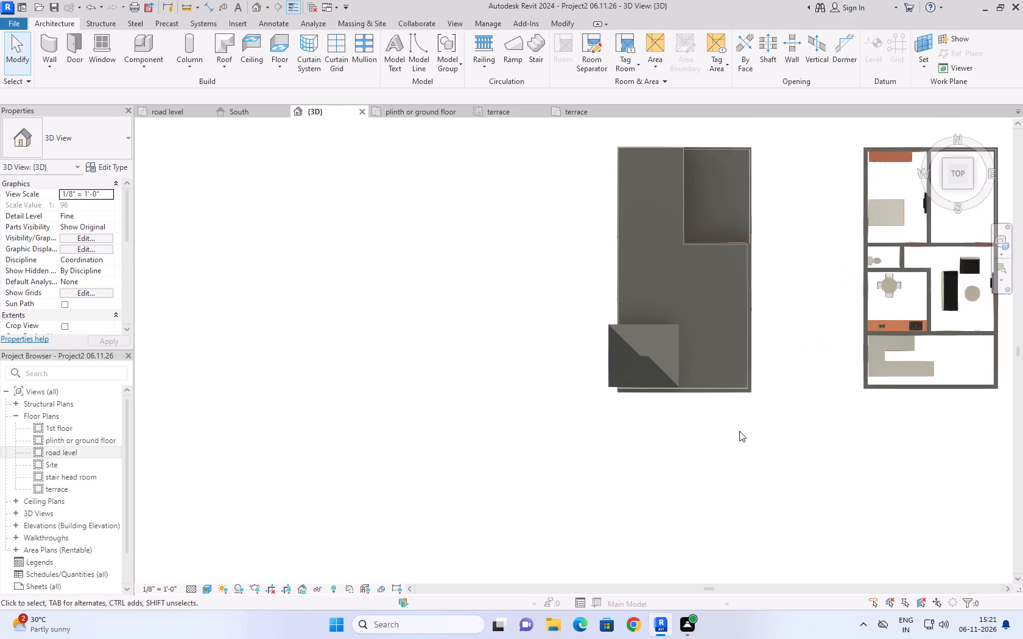
pyautogui.scroll(11, 739, 431)
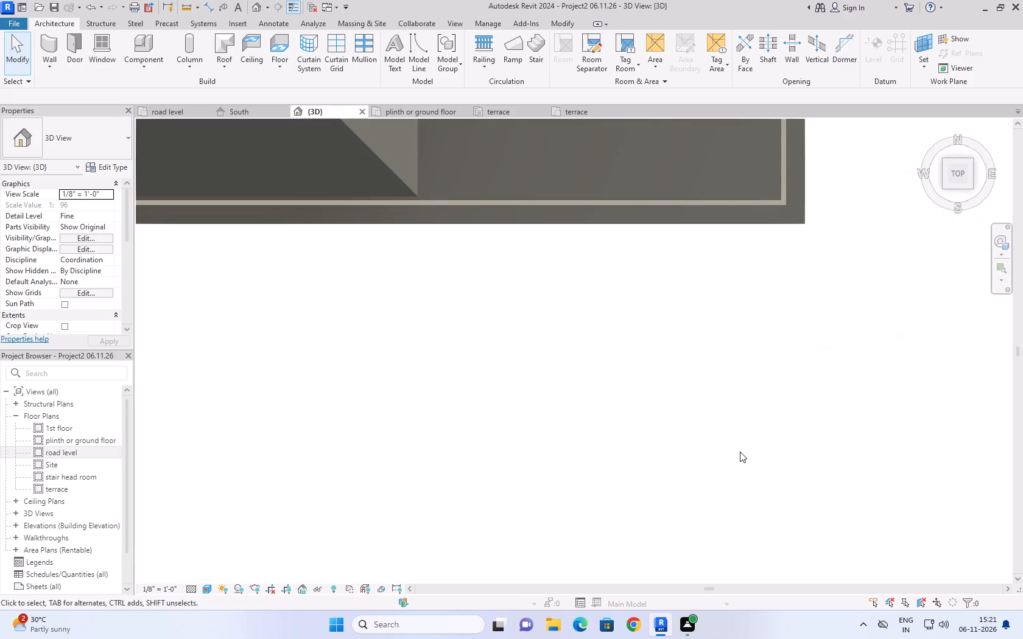
pyautogui.scroll(-11, 740, 457)
# In the plinth or ground floor plan, nudge the entrance's low side wall inwards until its outer face is flush with the porch floor edge.
pyautogui.click(430, 111)
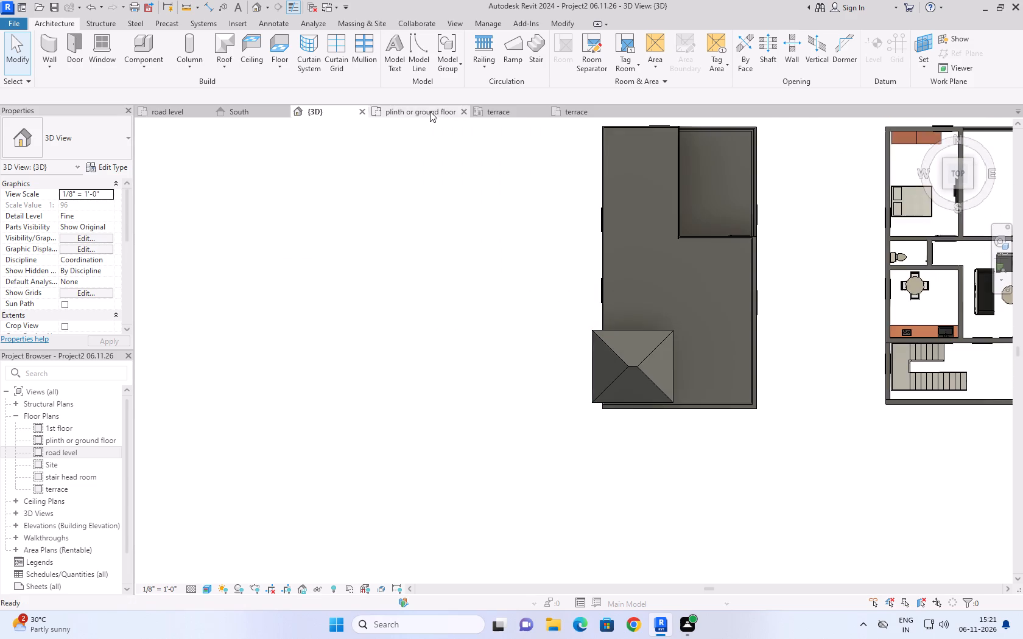
pyautogui.scroll(-6, 760, 407)
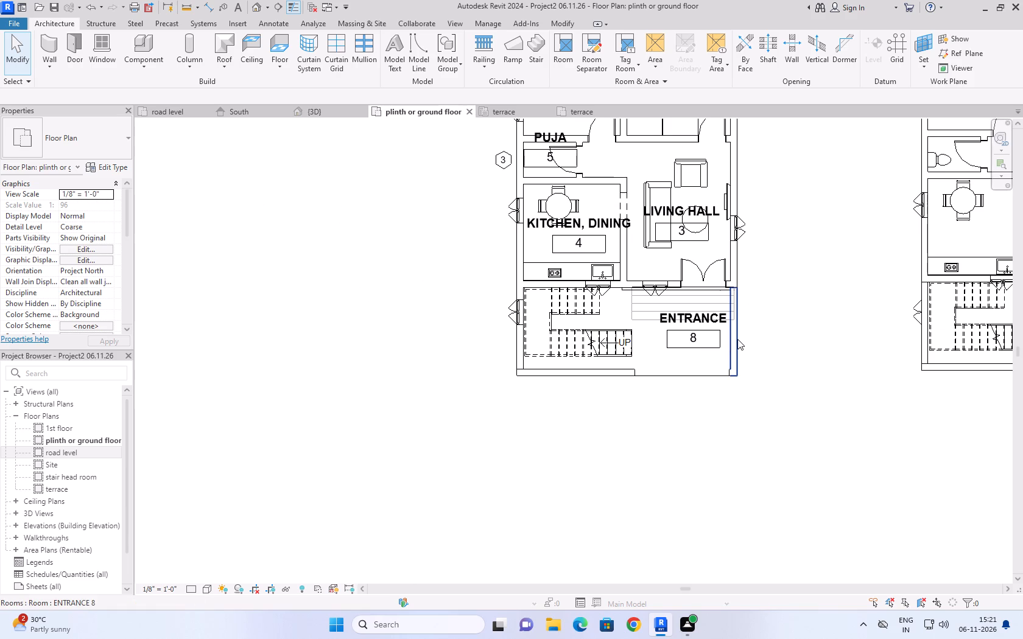
pyautogui.click(737, 339)
pyautogui.scroll(7, 781, 343)
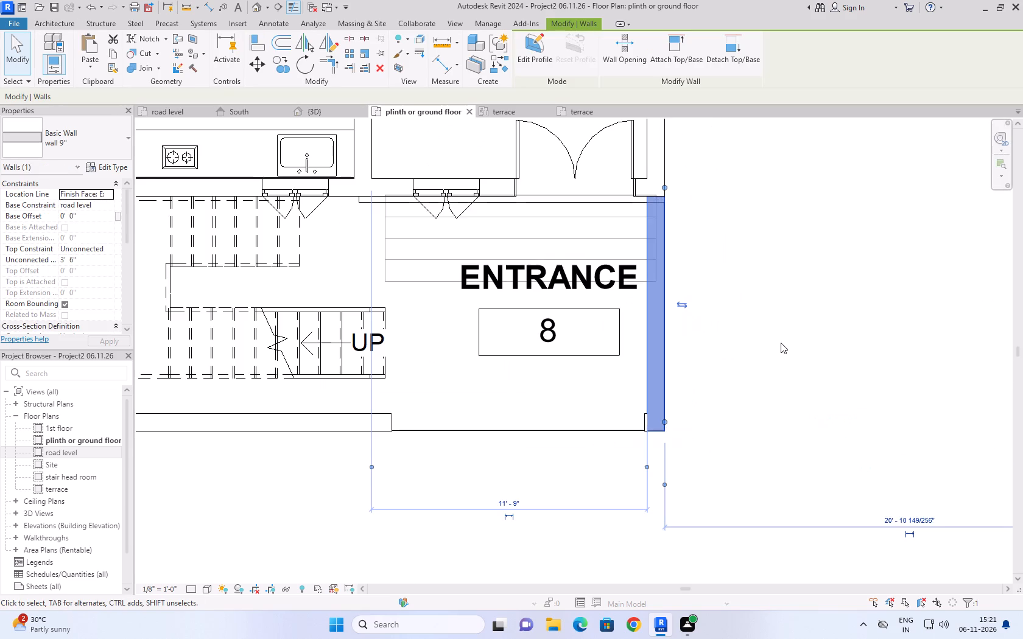
pyautogui.scroll(3, 781, 343)
pyautogui.scroll(7, 660, 391)
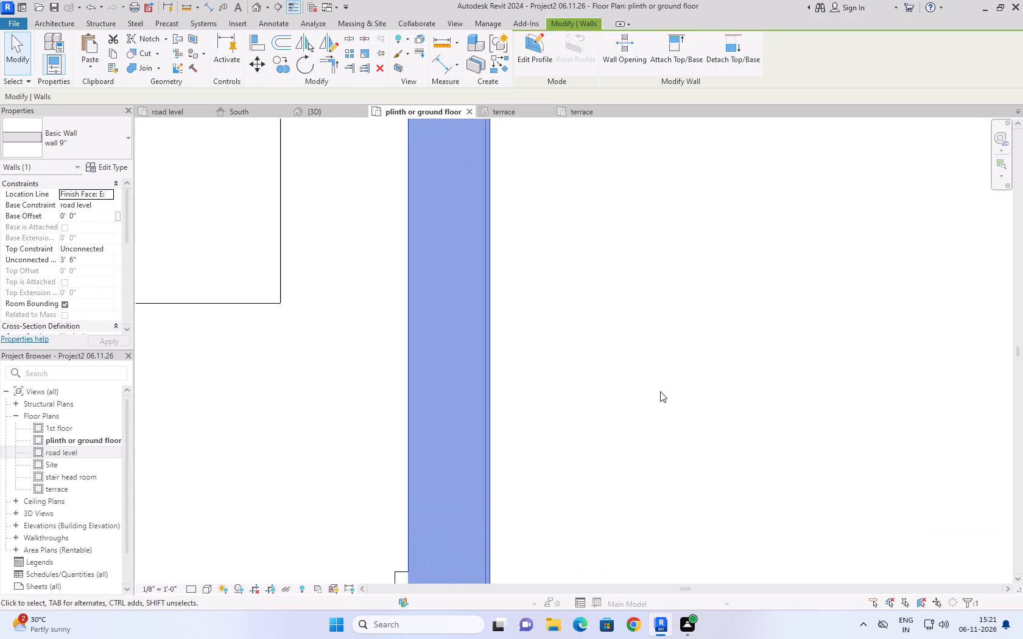
pyautogui.scroll(2, 660, 391)
pyautogui.scroll(-5, 707, 298)
pyautogui.press('Left')
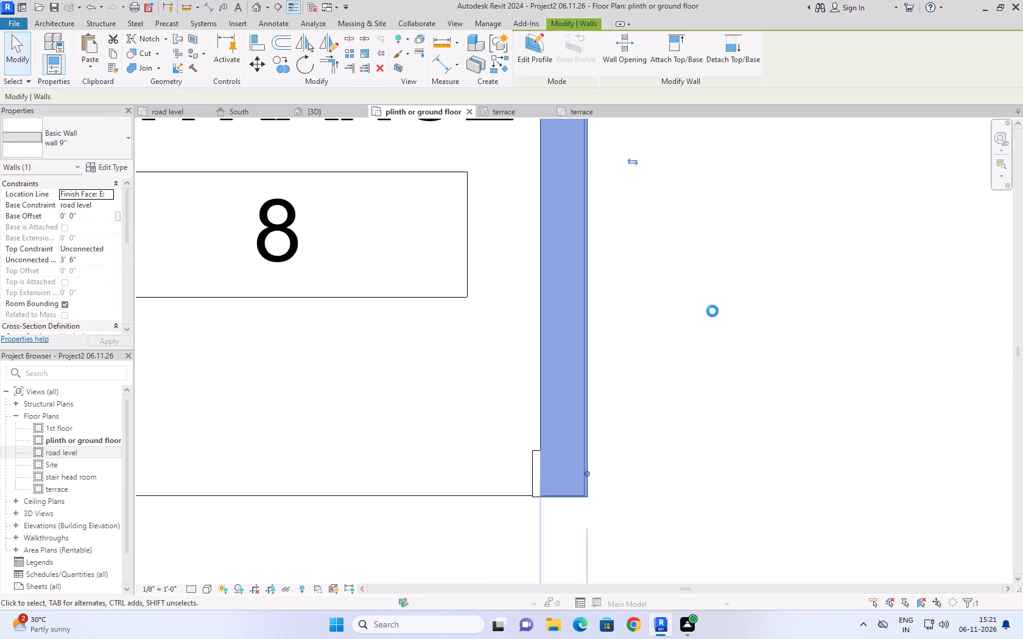
pyautogui.press('Down')
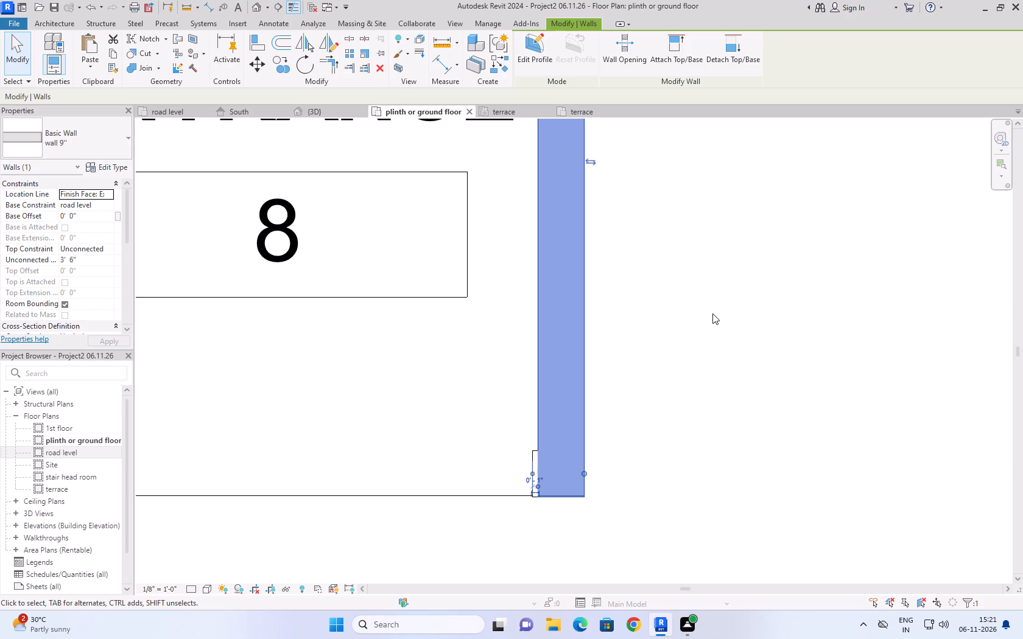
pyautogui.press('Down')
pyautogui.press('Left')
pyautogui.press('Left')
pyautogui.press('Right')
pyautogui.press('Right')
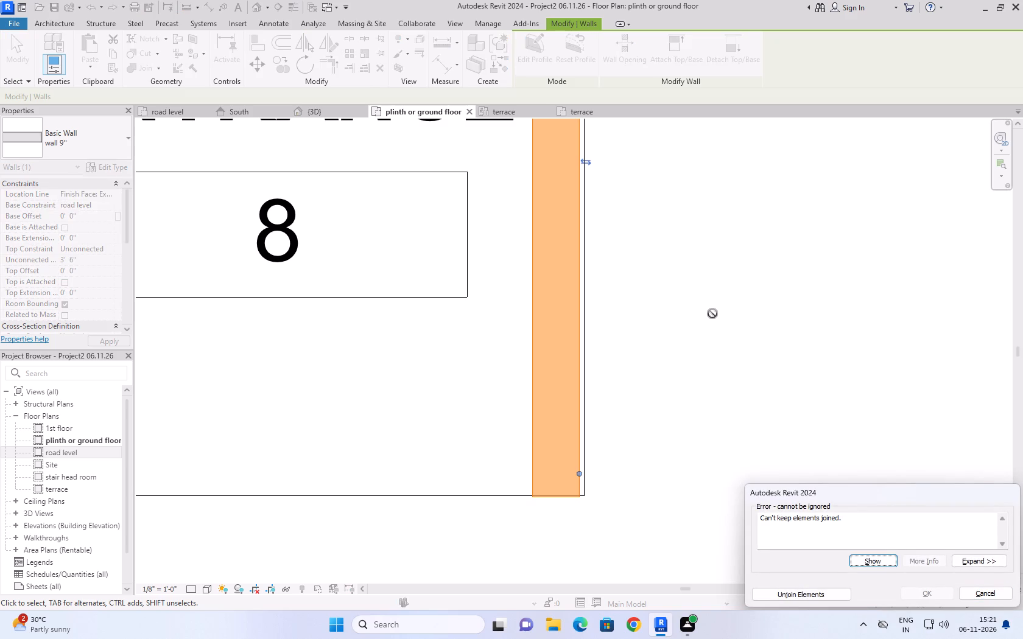
pyautogui.click(990, 595)
pyautogui.press('Right')
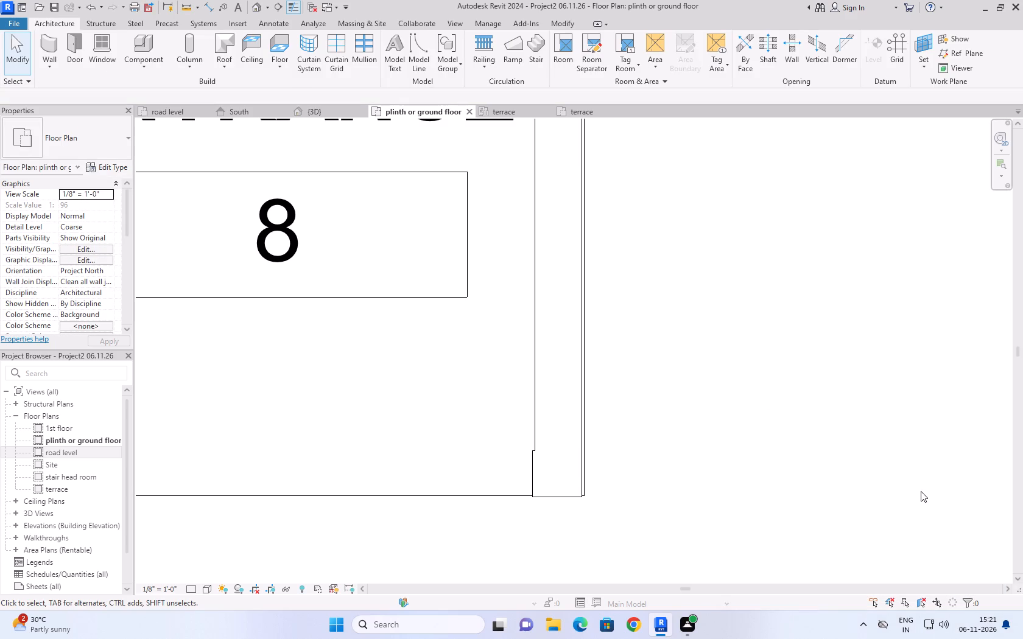
pyautogui.click(576, 362)
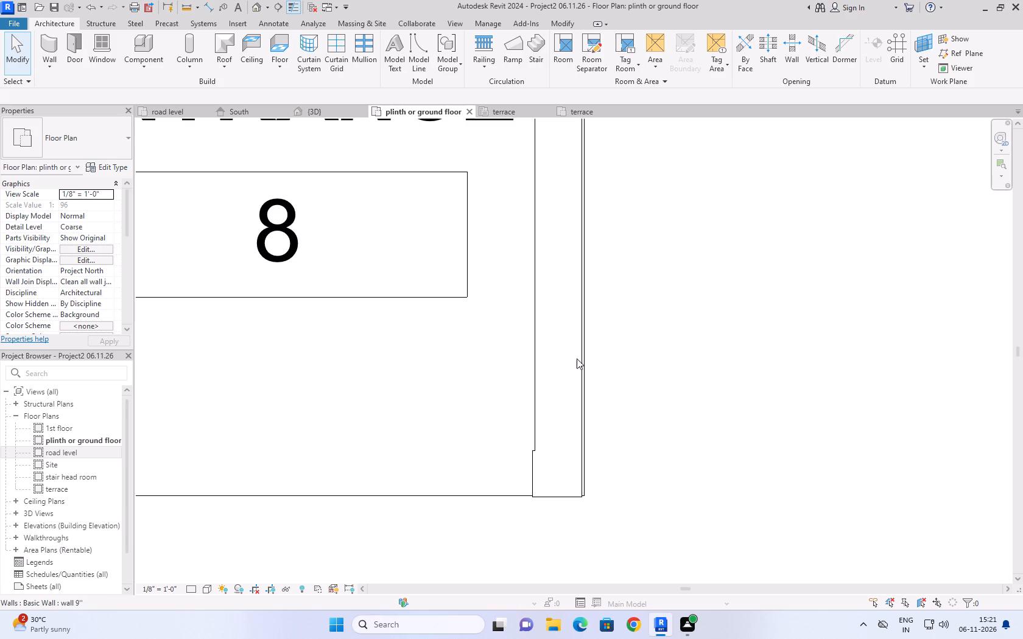
pyautogui.click(579, 352)
pyautogui.press('Right')
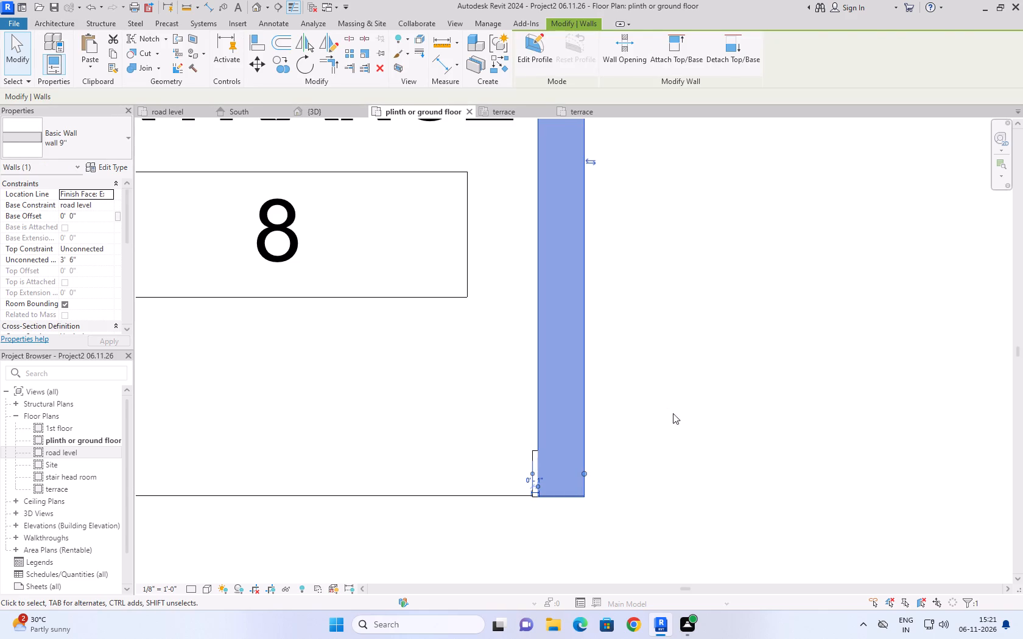
pyautogui.click(678, 411)
# Nudge the low front porch wall in the plinth or ground floor plan until its outer face is flush with the porch floor edge.
pyautogui.scroll(-11, 678, 411)
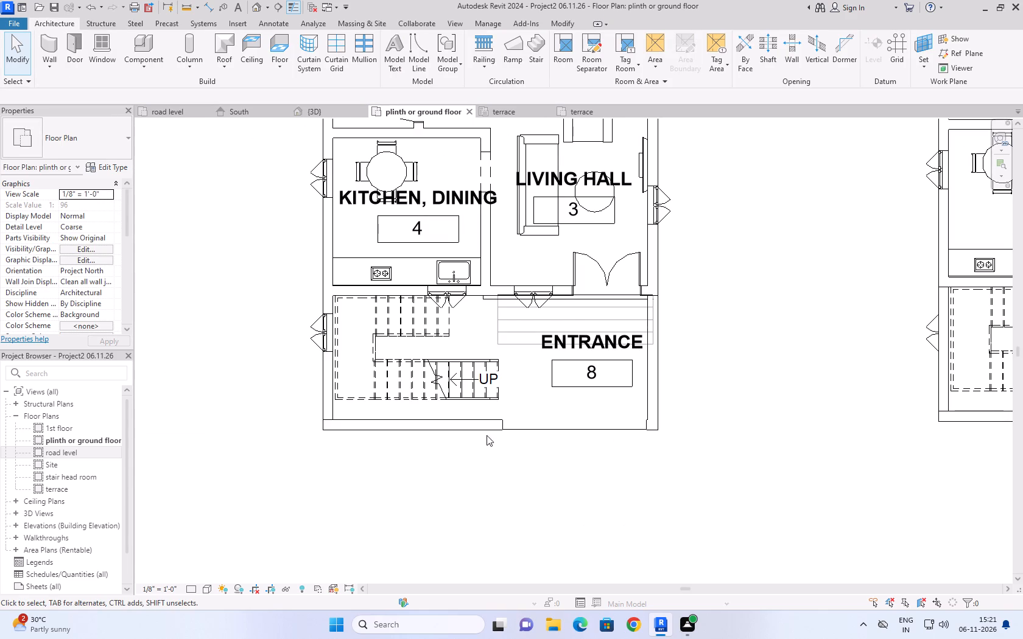
pyautogui.click(489, 425)
pyautogui.scroll(8, 432, 487)
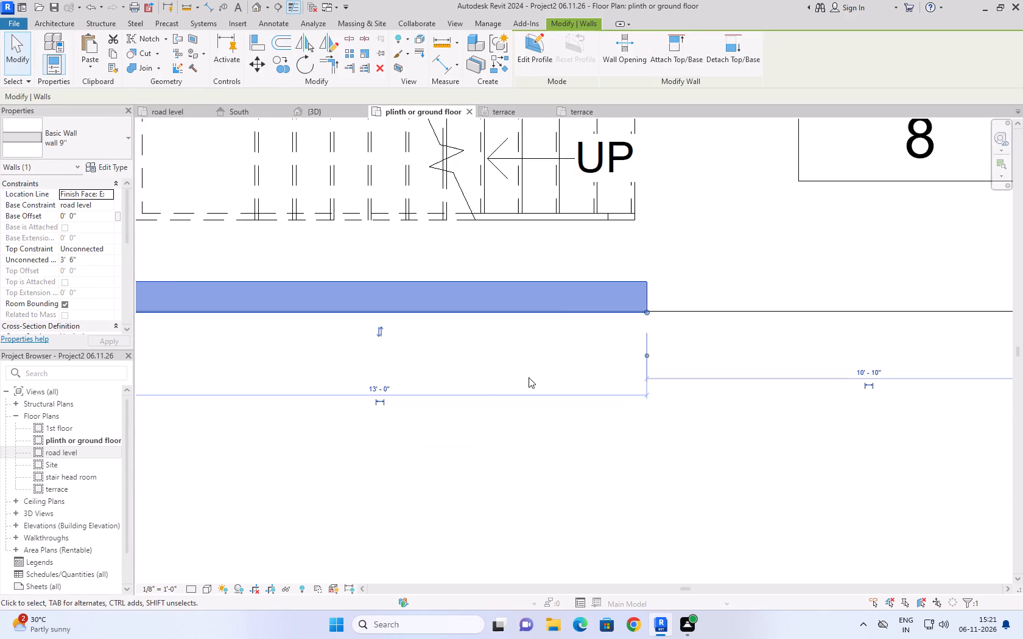
pyautogui.scroll(5, 563, 315)
pyautogui.press('Up')
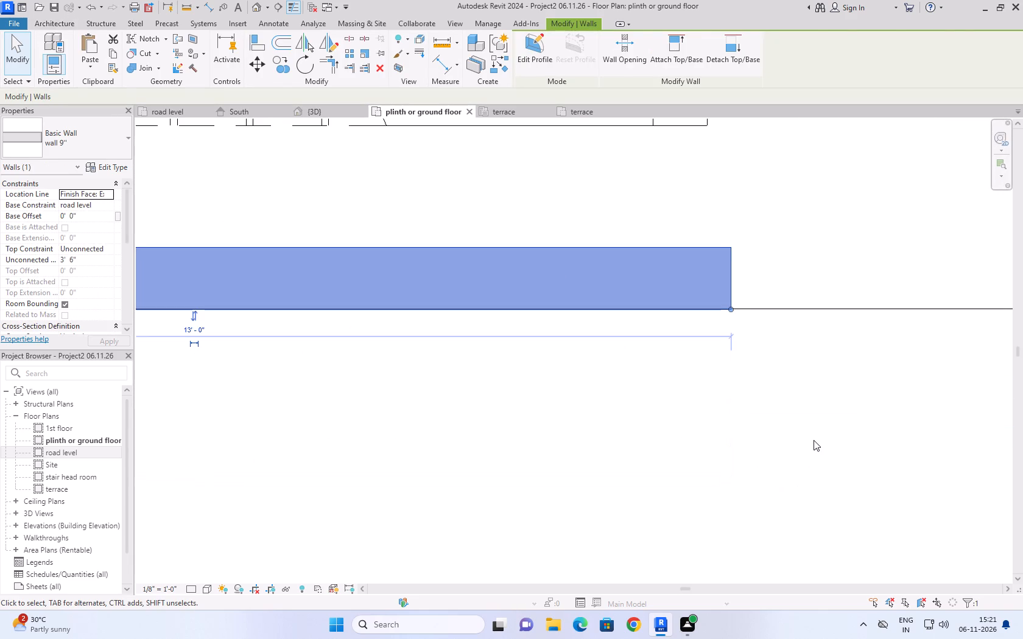
pyautogui.click(814, 440)
pyautogui.click(686, 250)
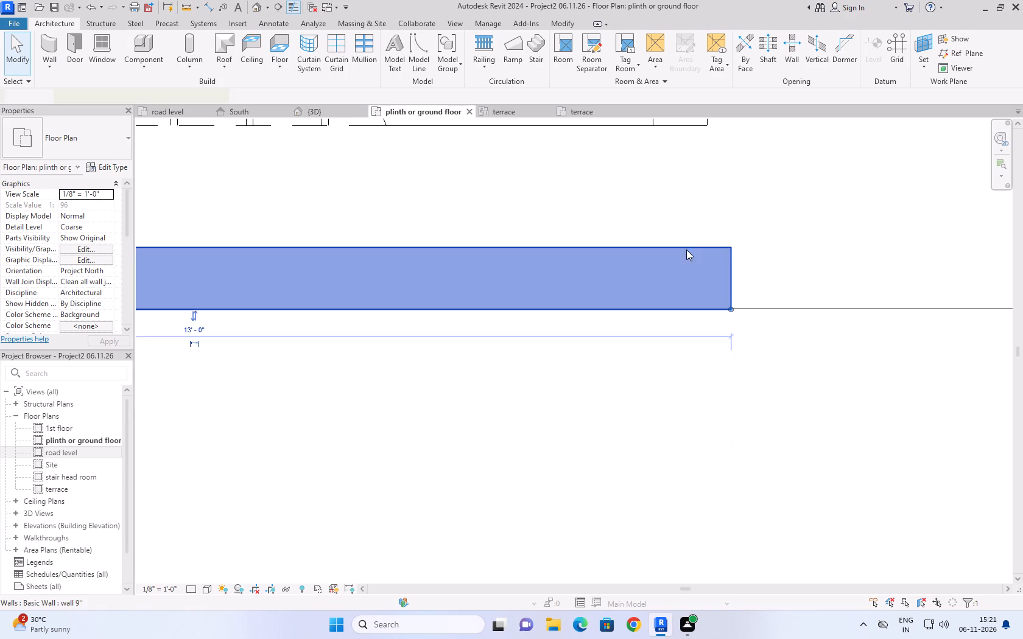
pyautogui.press('Up')
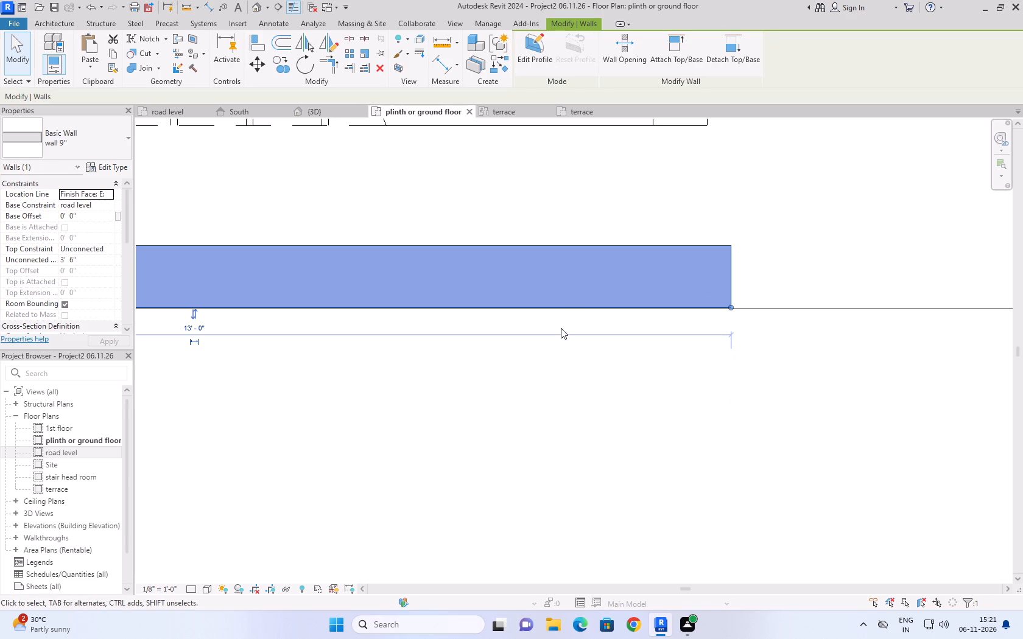
pyautogui.scroll(7, 570, 301)
pyautogui.press('Down')
pyautogui.click(603, 436)
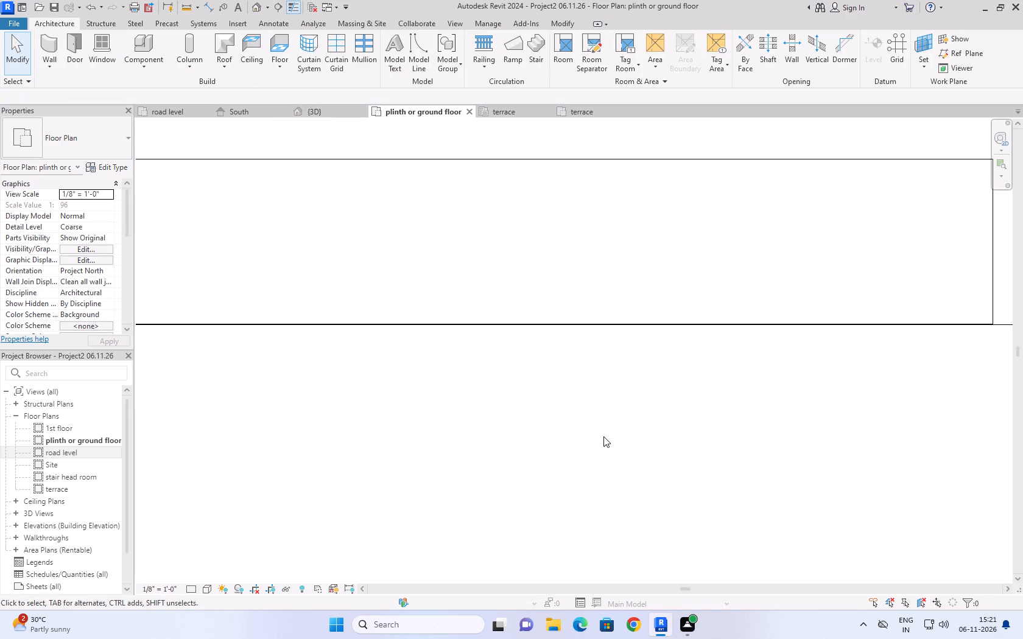
pyautogui.scroll(-20, 603, 436)
pyautogui.scroll(-1, 603, 436)
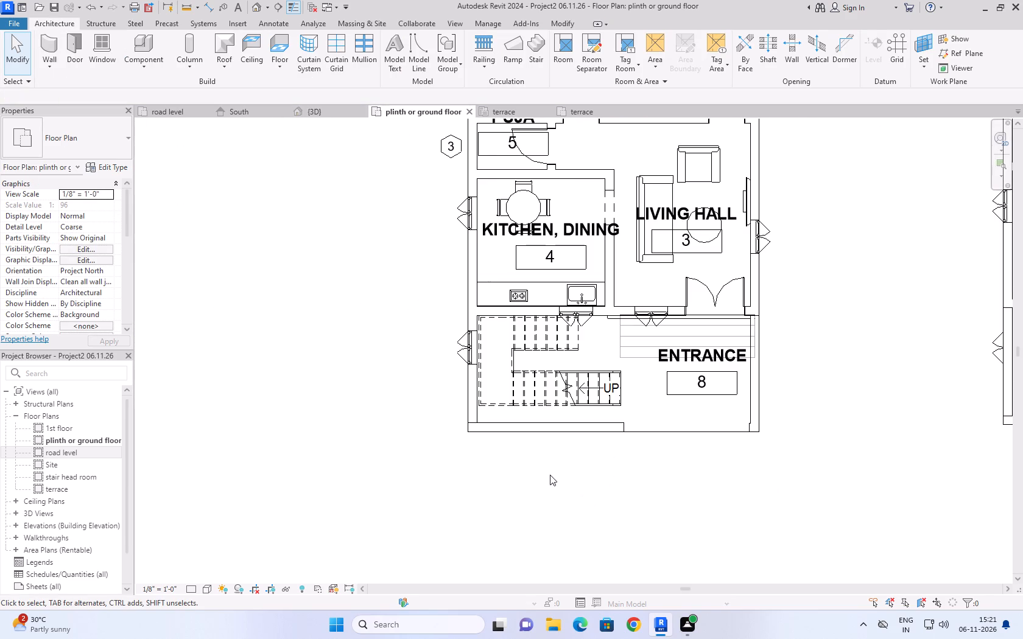
pyautogui.click(550, 475)
pyautogui.scroll(-4, 732, 468)
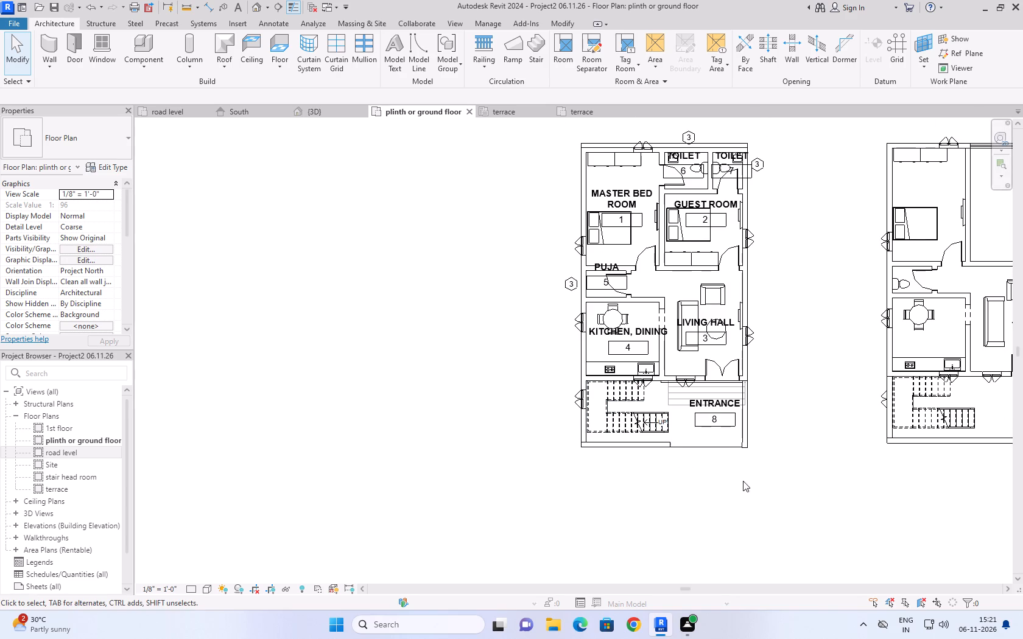
# Examine the low porch walls and the building's side in the 3D view, starting from its home orientation.
pyautogui.click(315, 107)
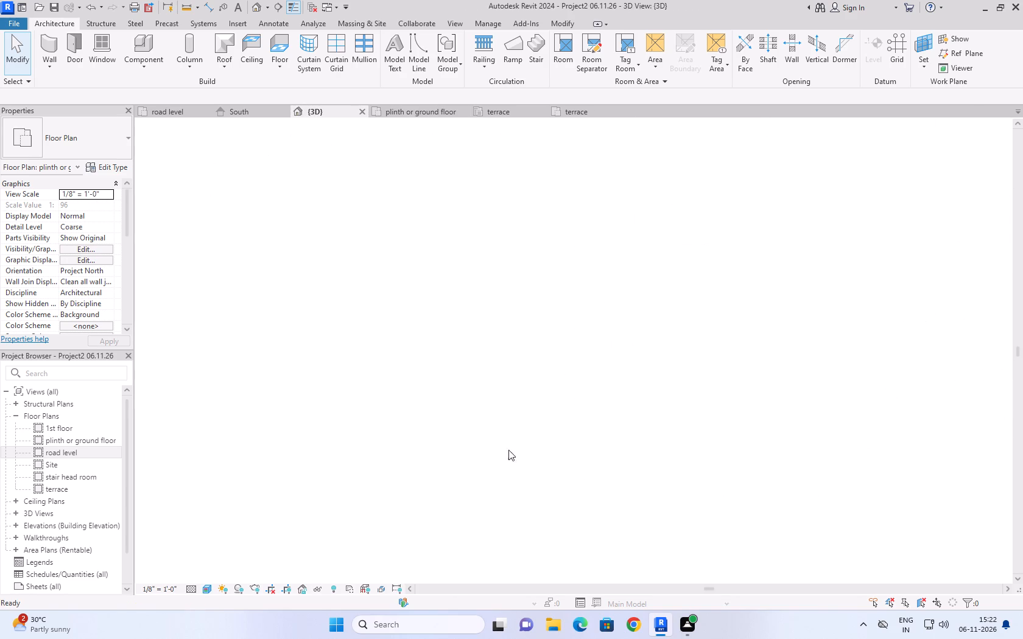
pyautogui.scroll(-4, 701, 583)
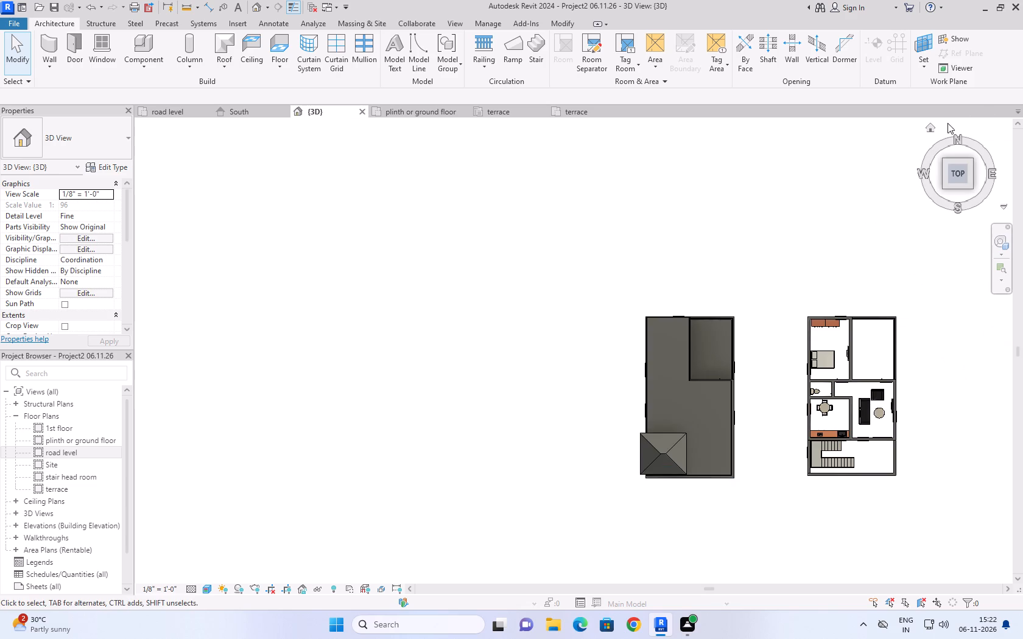
pyautogui.click(934, 128)
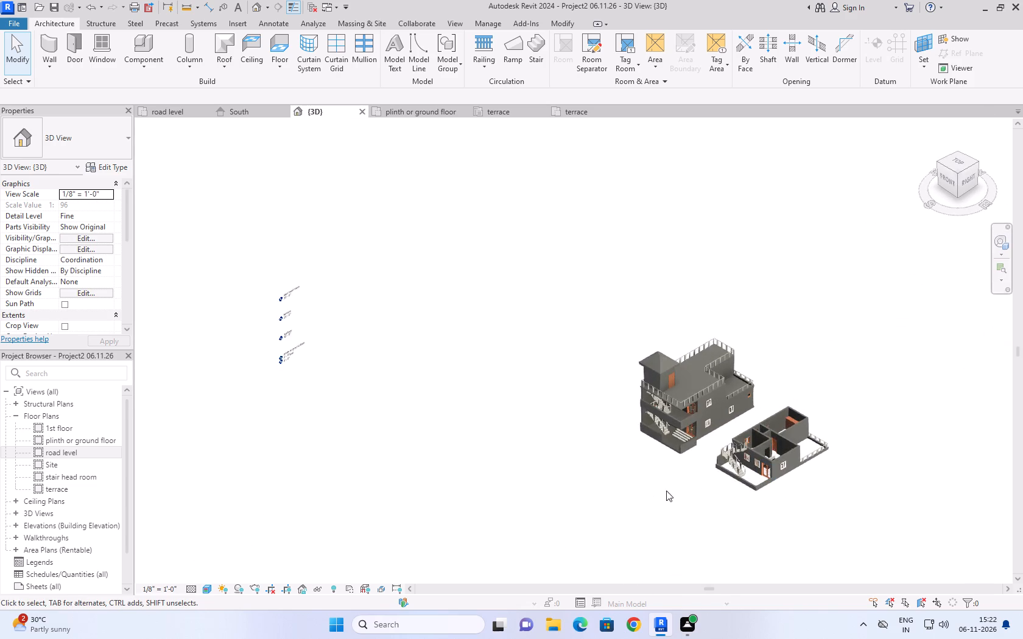
pyautogui.scroll(7, 714, 466)
pyautogui.scroll(4, 630, 426)
pyautogui.moveTo(630, 426); pyautogui.dragTo(568, 548, button='middle')
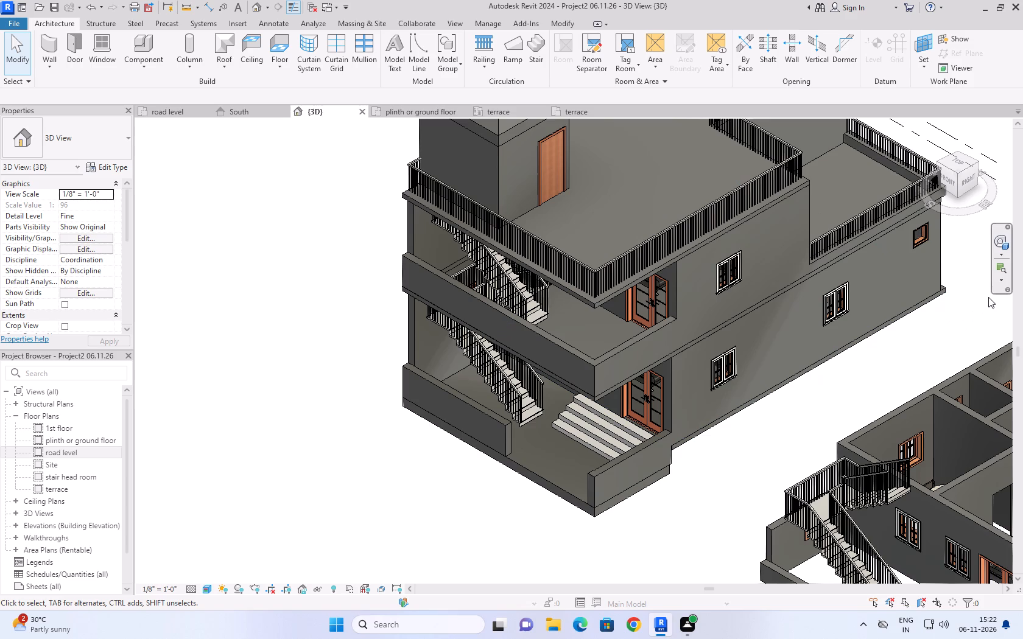
pyautogui.keyDown('shift'); pyautogui.moveTo(975, 298); pyautogui.dragTo(907, 313, button='middle'); pyautogui.keyUp('shift')
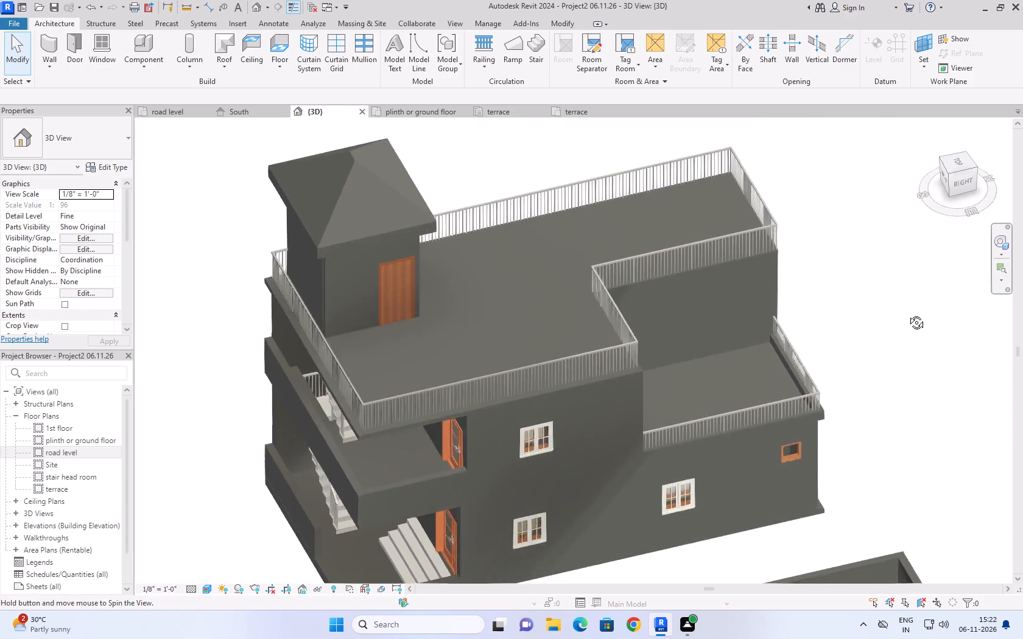
pyautogui.keyDown('shift'); pyautogui.moveTo(907, 313); pyautogui.dragTo(843, 277, button='middle'); pyautogui.keyUp('shift')
# Align the ground-floor rear wall's outer face with the plinth slab's rear edge in the 3D view and save the project.
pyautogui.scroll(-1, 603, 537)
pyautogui.moveTo(614, 532); pyautogui.dragTo(610, 443, button='middle')
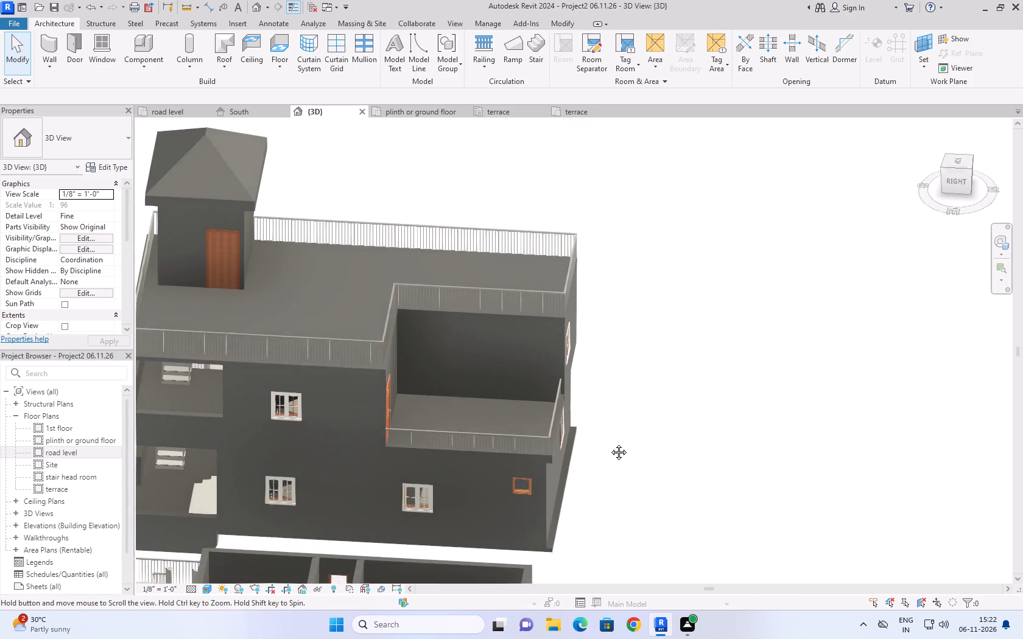
pyautogui.moveTo(610, 443); pyautogui.dragTo(608, 379, button='middle')
pyautogui.scroll(1, 608, 382)
pyautogui.scroll(-1, 607, 378)
pyautogui.scroll(8, 552, 408)
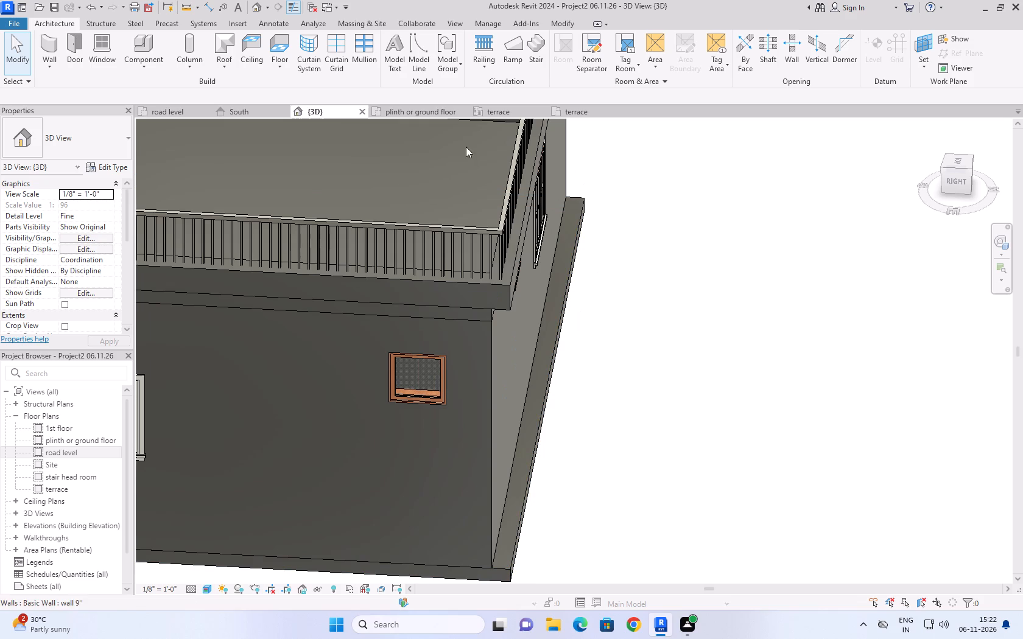
pyautogui.click(567, 19)
pyautogui.click(323, 57)
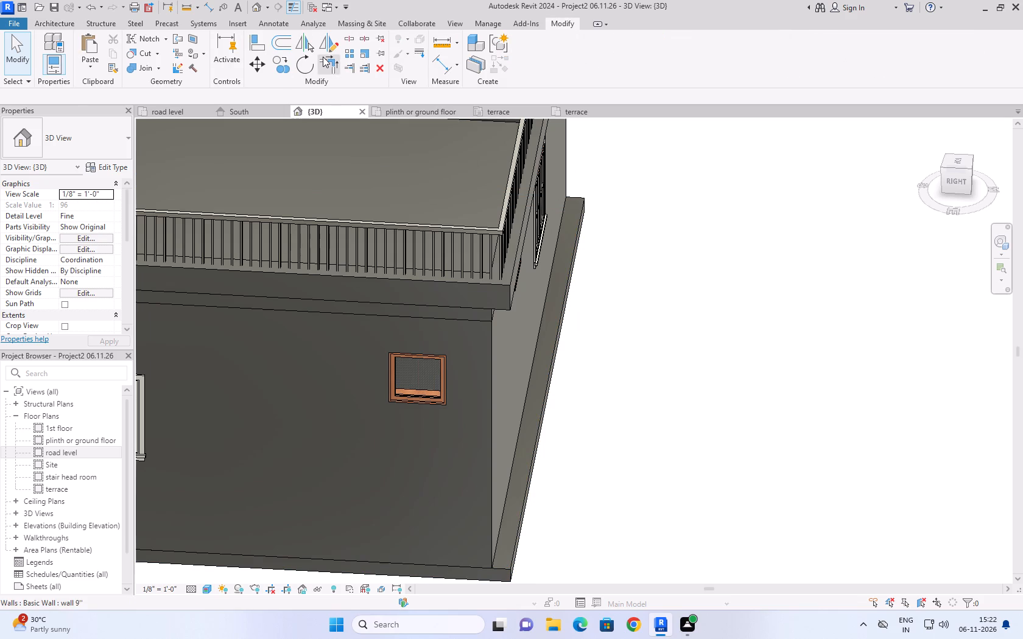
pyautogui.doubleClick(256, 43)
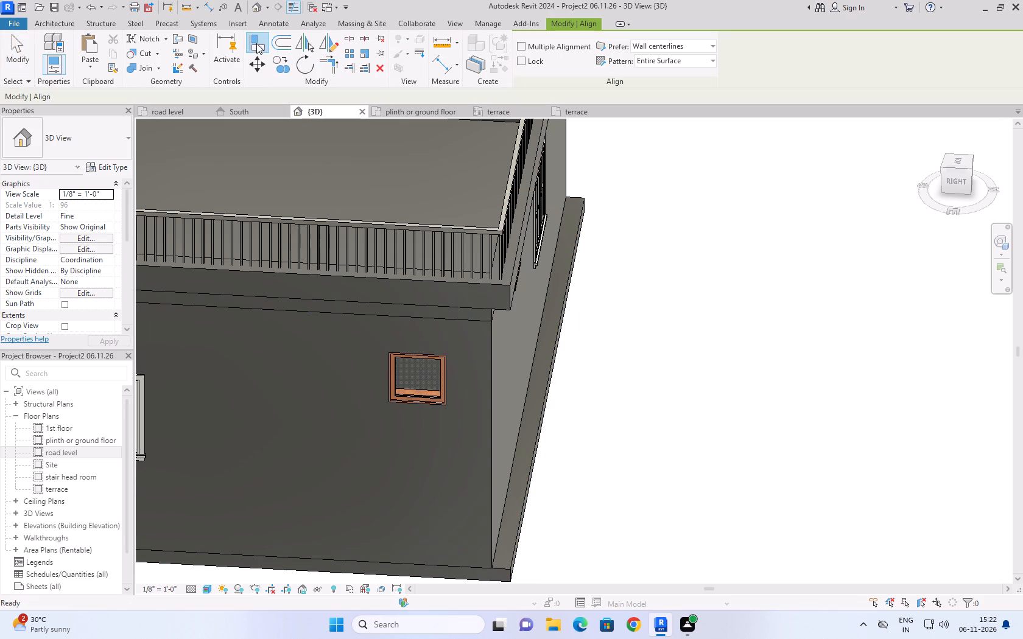
pyautogui.click(541, 424)
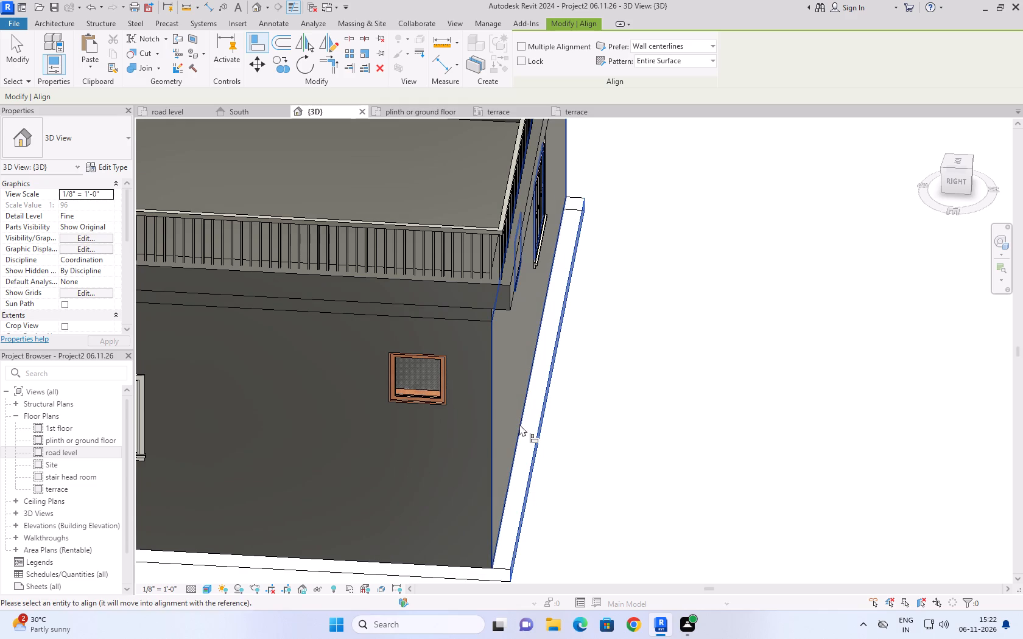
pyautogui.click(519, 424)
pyautogui.click(650, 408)
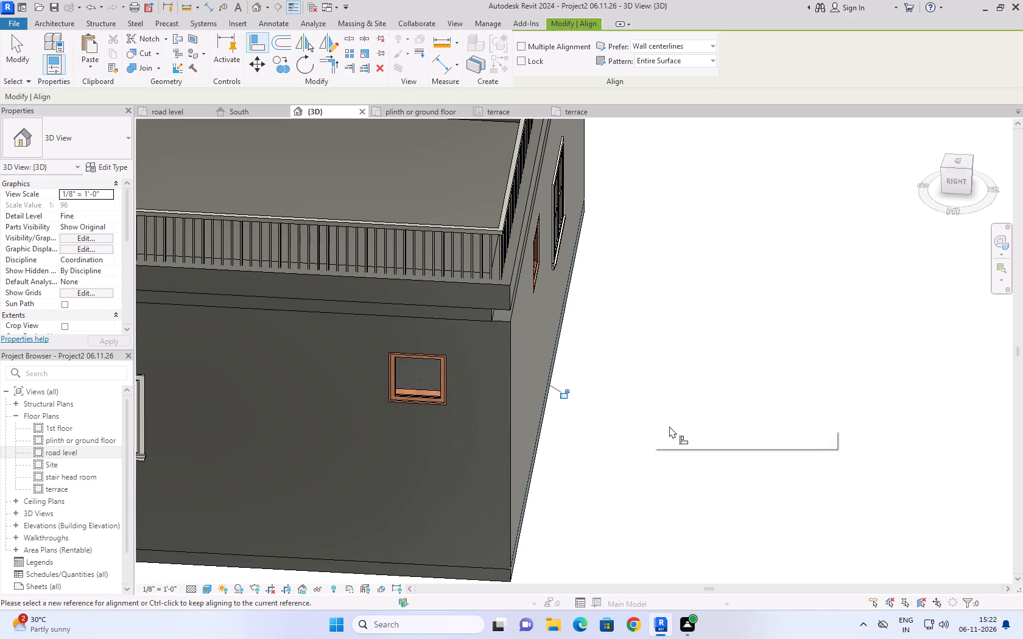
pyautogui.hotkey('ctrl', 's')
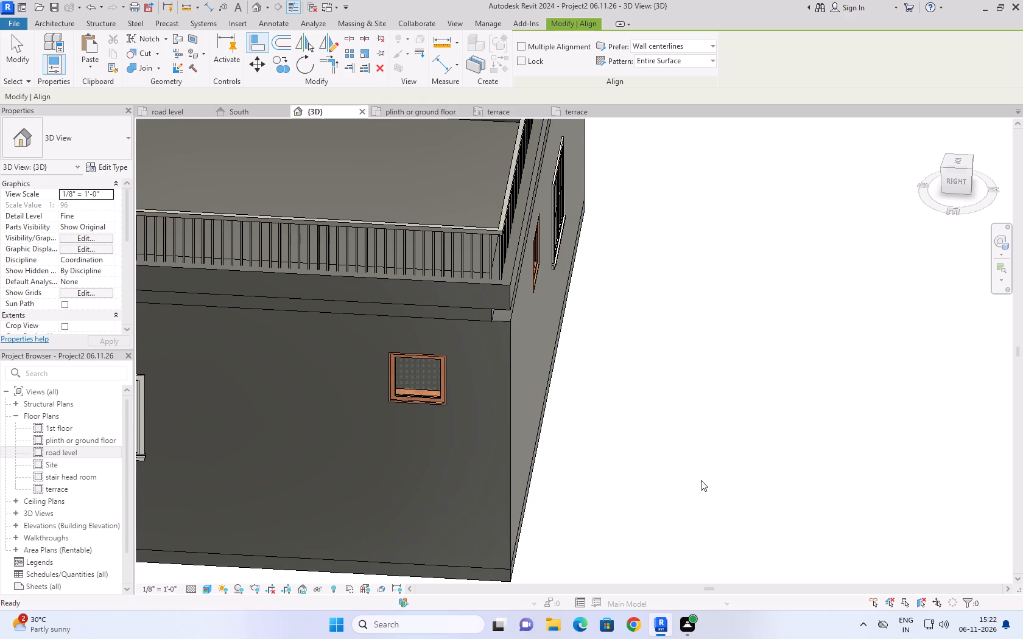
# Align the recessed wall strip beneath the open terrace's rear edge with the outer face of the low wall above, and save the project.
pyautogui.click(516, 271)
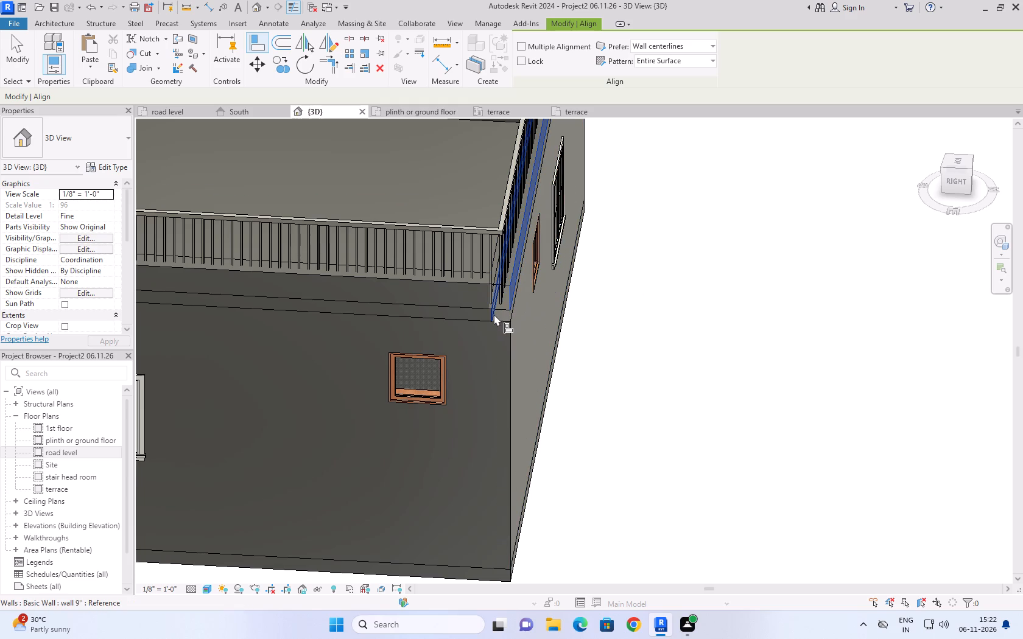
pyautogui.click(494, 314)
pyautogui.scroll(-3, 692, 371)
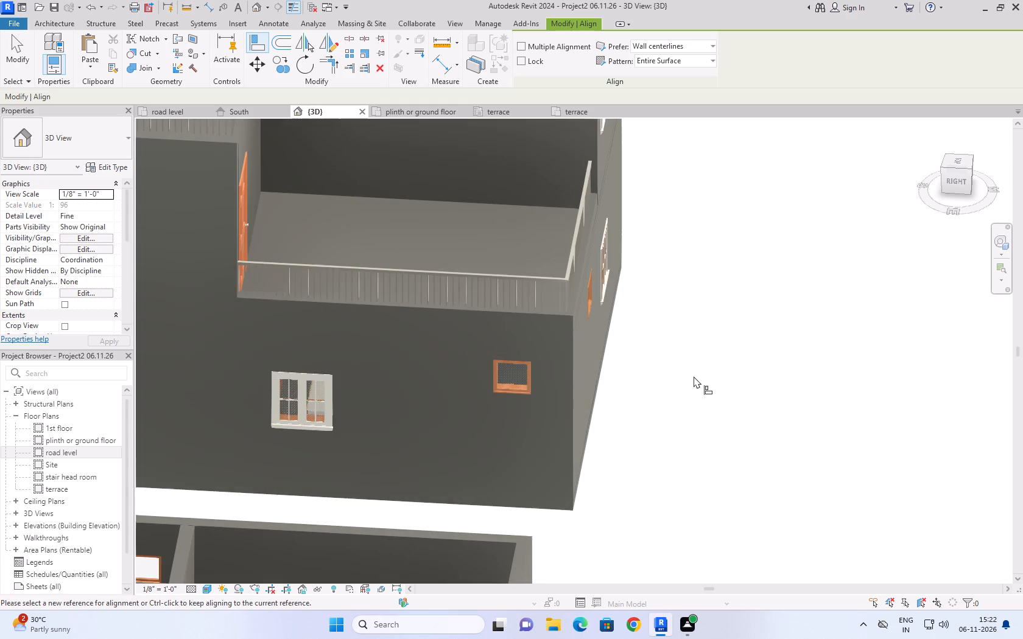
pyautogui.scroll(-2, 694, 376)
pyautogui.hotkey('ctrl', 's')
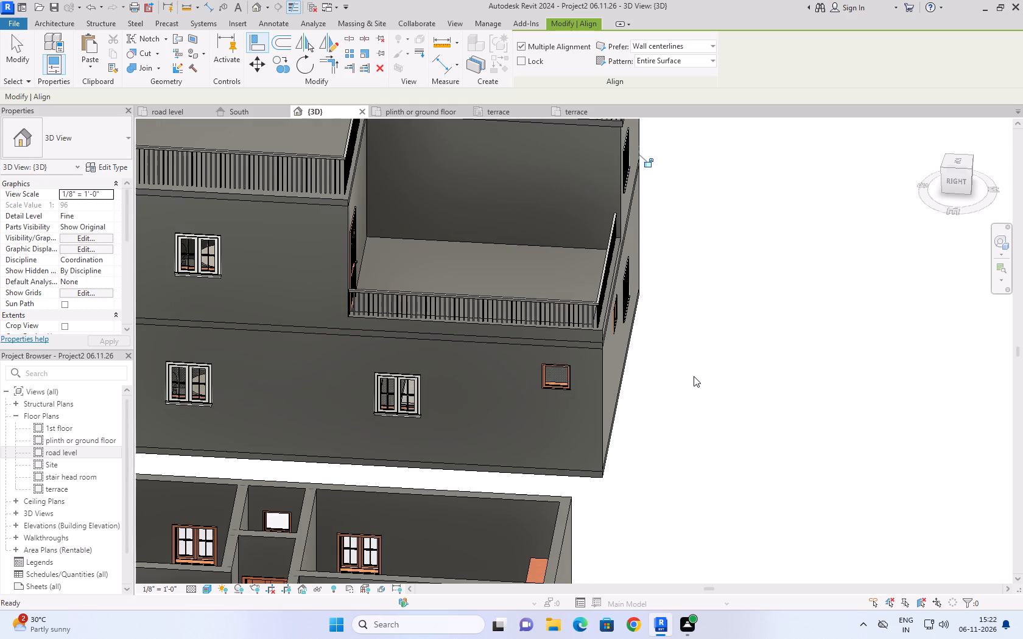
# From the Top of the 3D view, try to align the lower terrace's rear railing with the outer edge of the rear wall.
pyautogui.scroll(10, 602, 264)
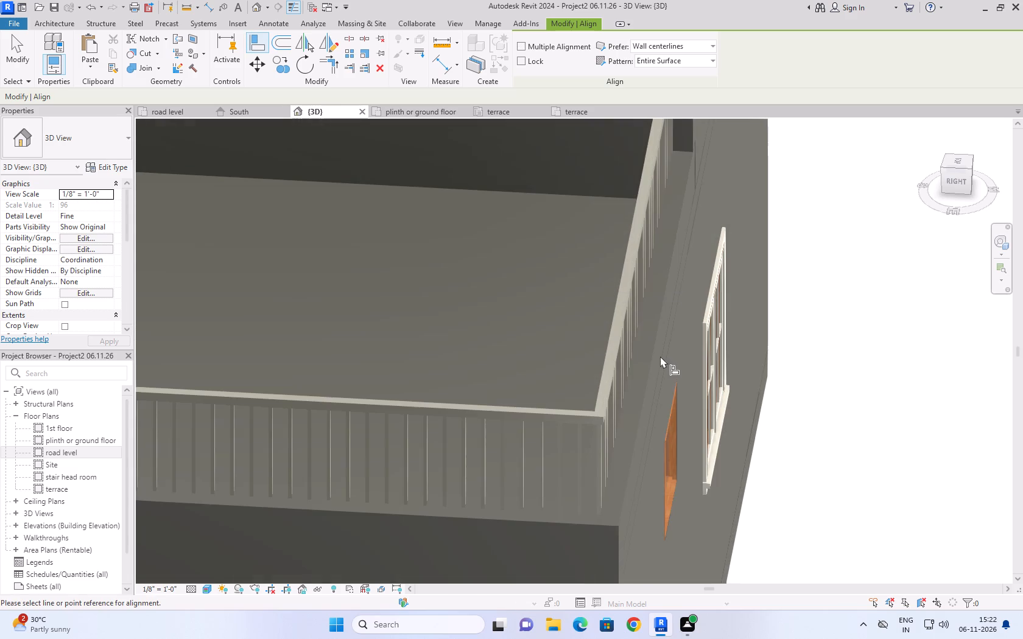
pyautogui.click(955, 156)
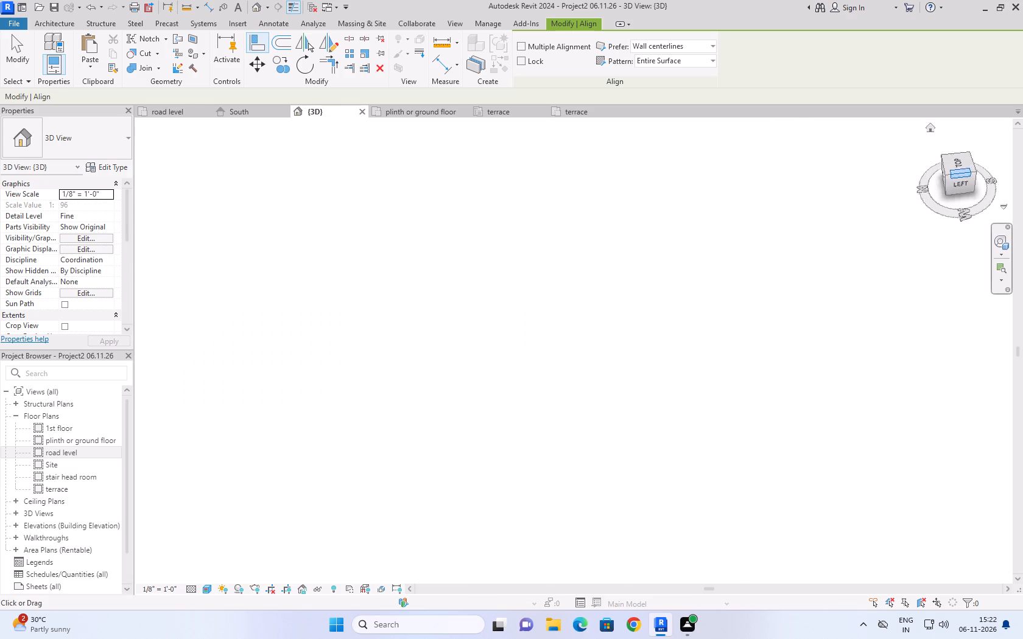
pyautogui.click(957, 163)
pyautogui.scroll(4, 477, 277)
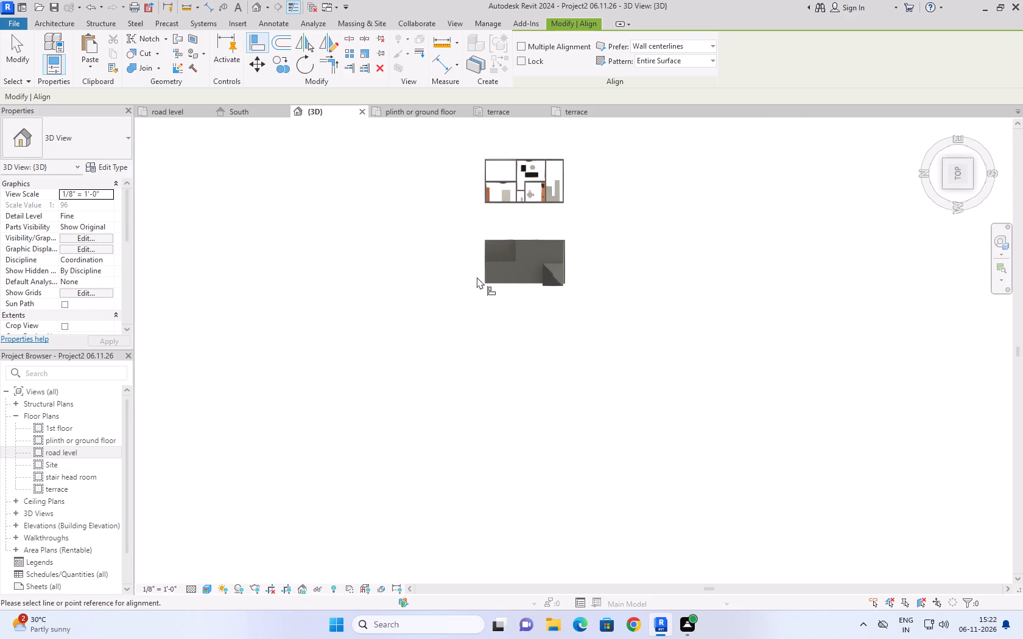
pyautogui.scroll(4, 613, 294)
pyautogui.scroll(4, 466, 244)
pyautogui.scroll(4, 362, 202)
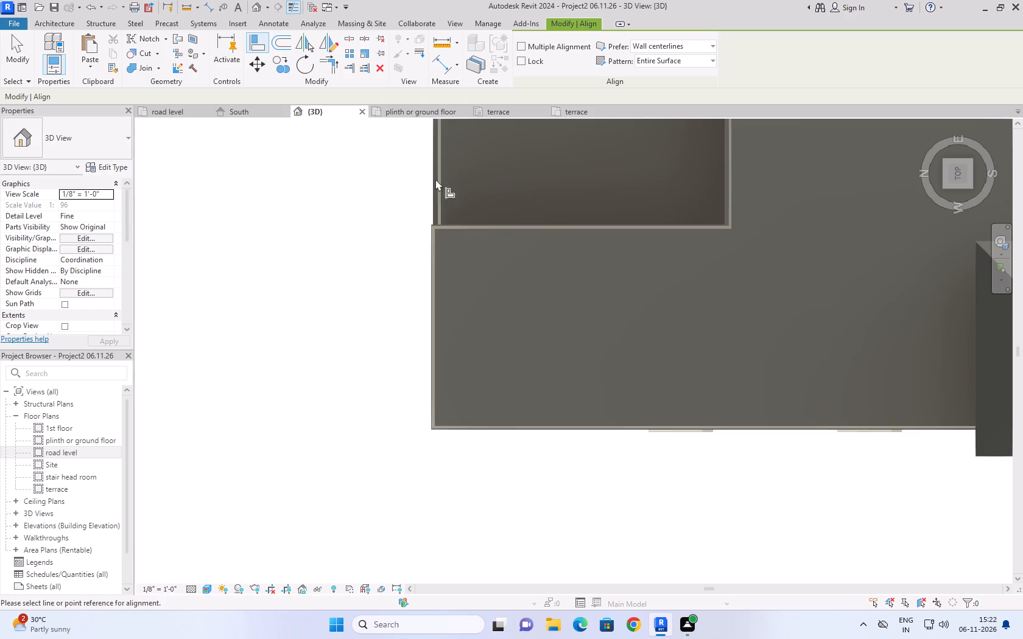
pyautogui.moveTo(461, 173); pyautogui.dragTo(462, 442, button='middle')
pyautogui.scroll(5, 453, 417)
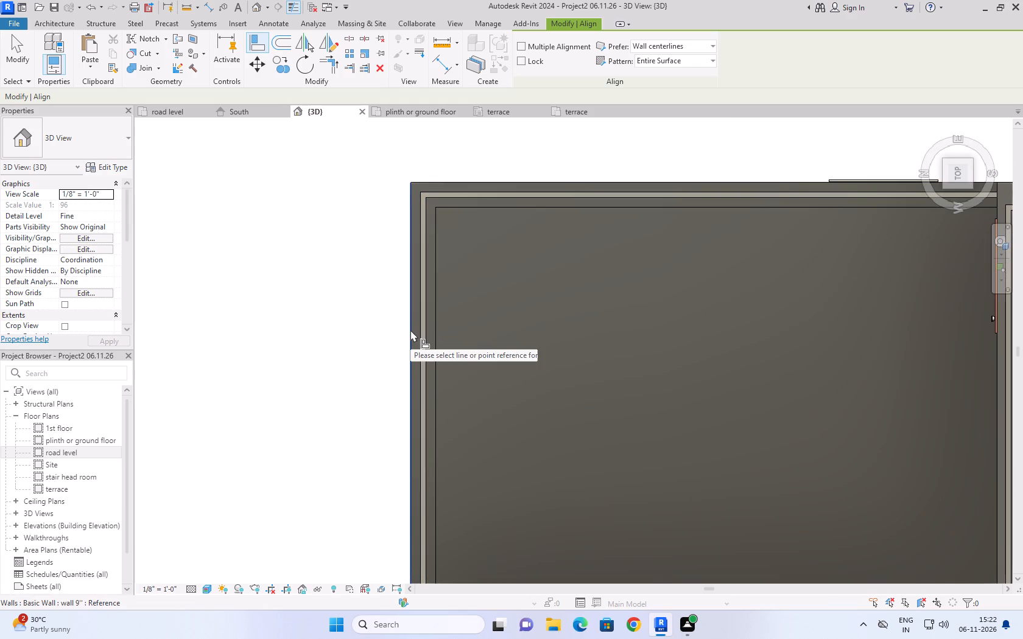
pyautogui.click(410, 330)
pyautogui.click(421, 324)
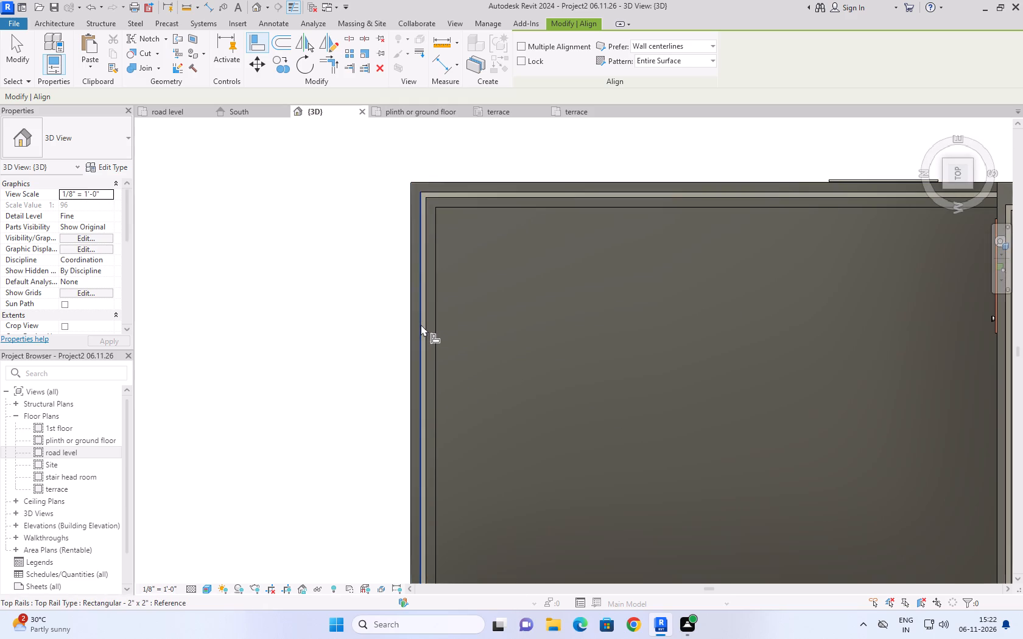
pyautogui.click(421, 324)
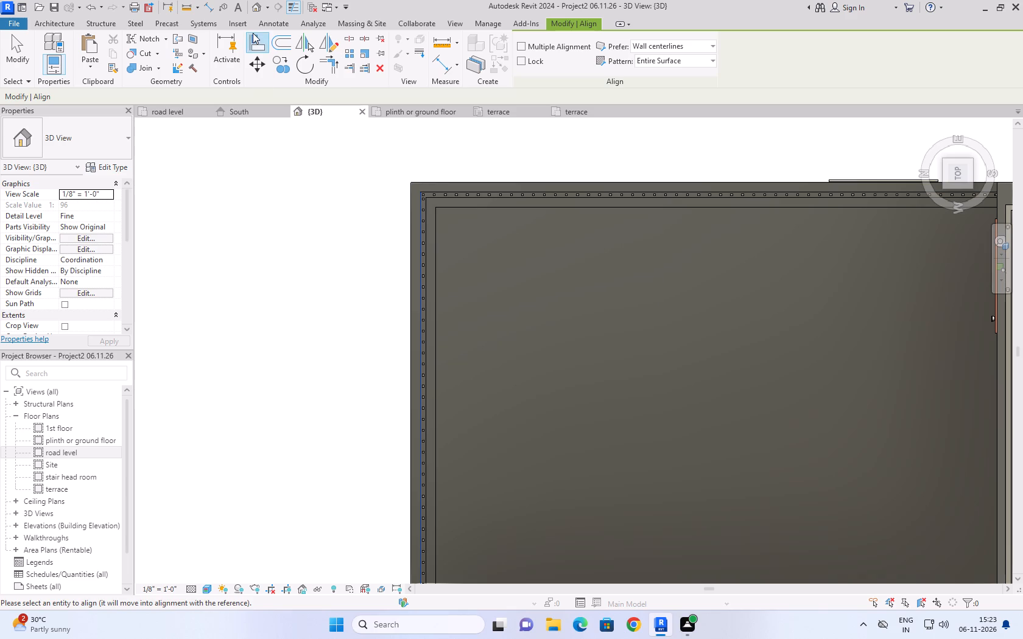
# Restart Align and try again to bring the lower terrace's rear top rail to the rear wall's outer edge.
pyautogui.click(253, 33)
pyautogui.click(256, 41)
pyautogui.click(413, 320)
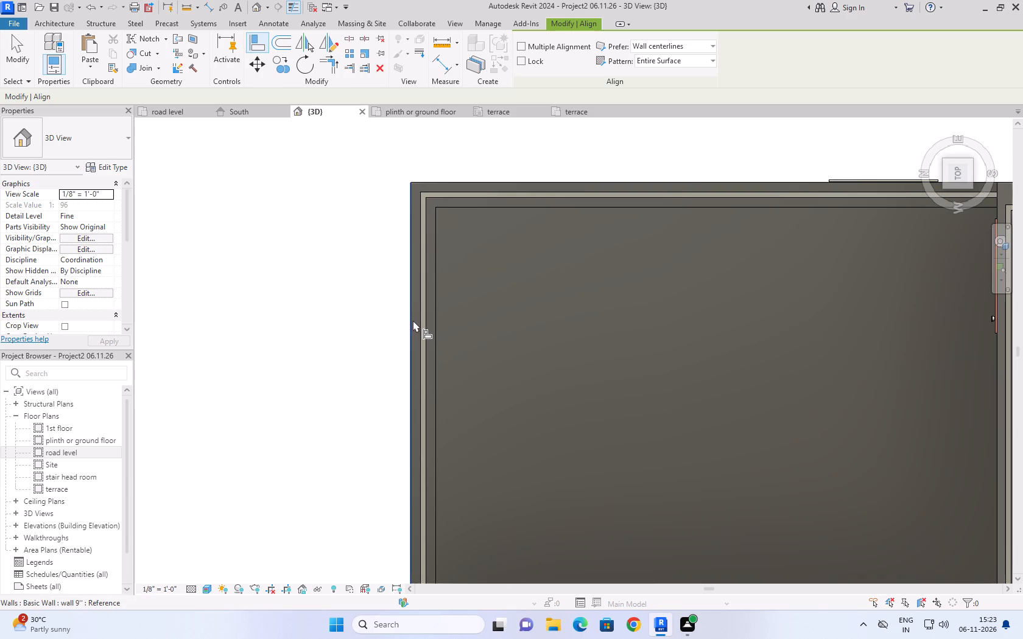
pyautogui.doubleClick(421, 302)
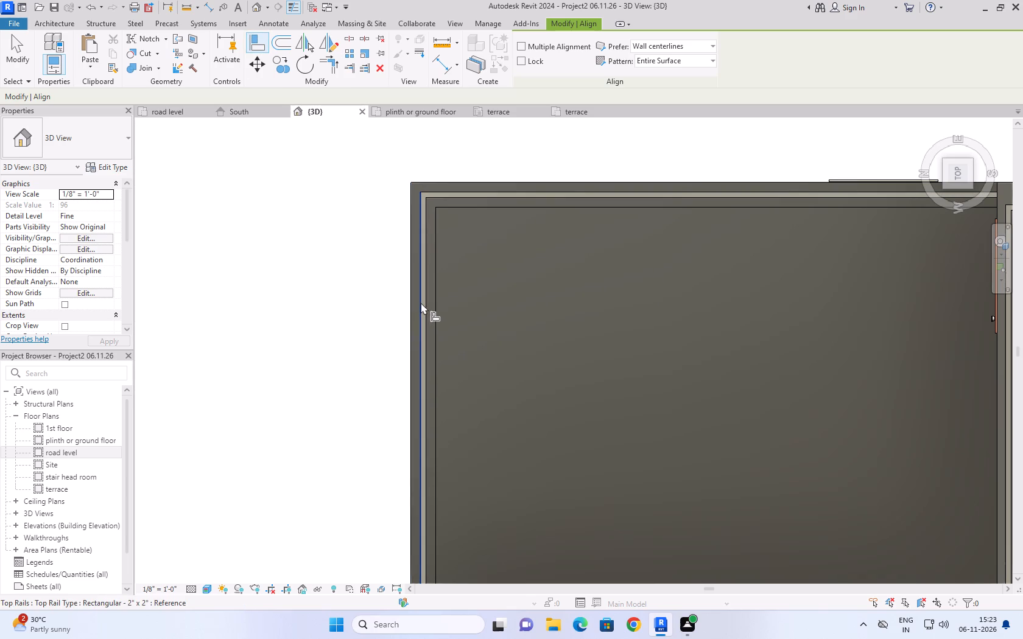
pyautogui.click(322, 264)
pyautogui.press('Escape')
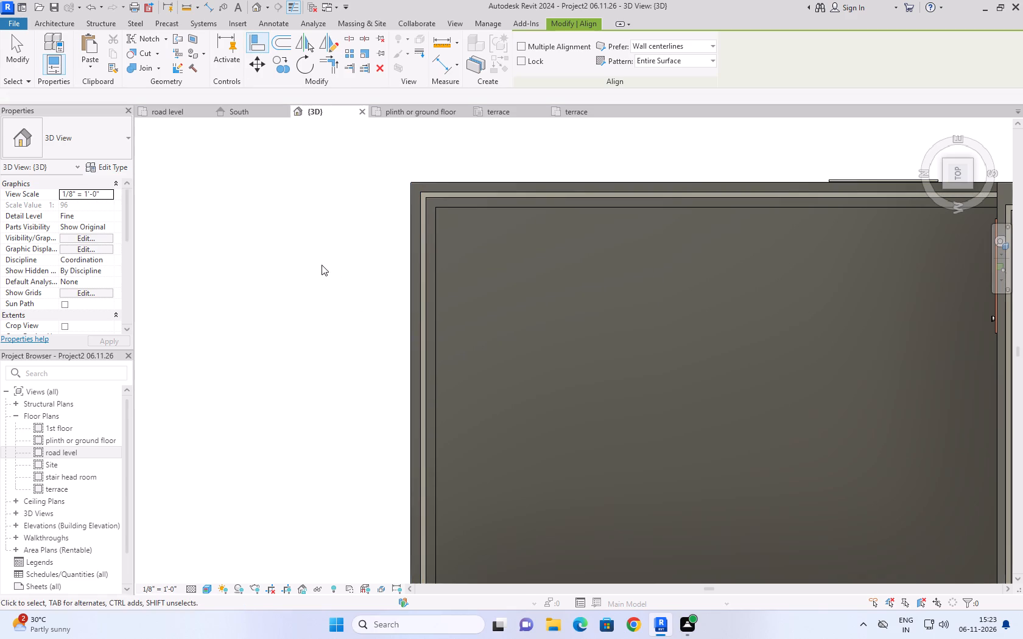
# Nudge the lower terrace's Handrail - Rectangular railing outward until it lines up with the outer edges of the rear and east side walls.
pyautogui.press('Escape')
pyautogui.press('Escape')
pyautogui.click(428, 263)
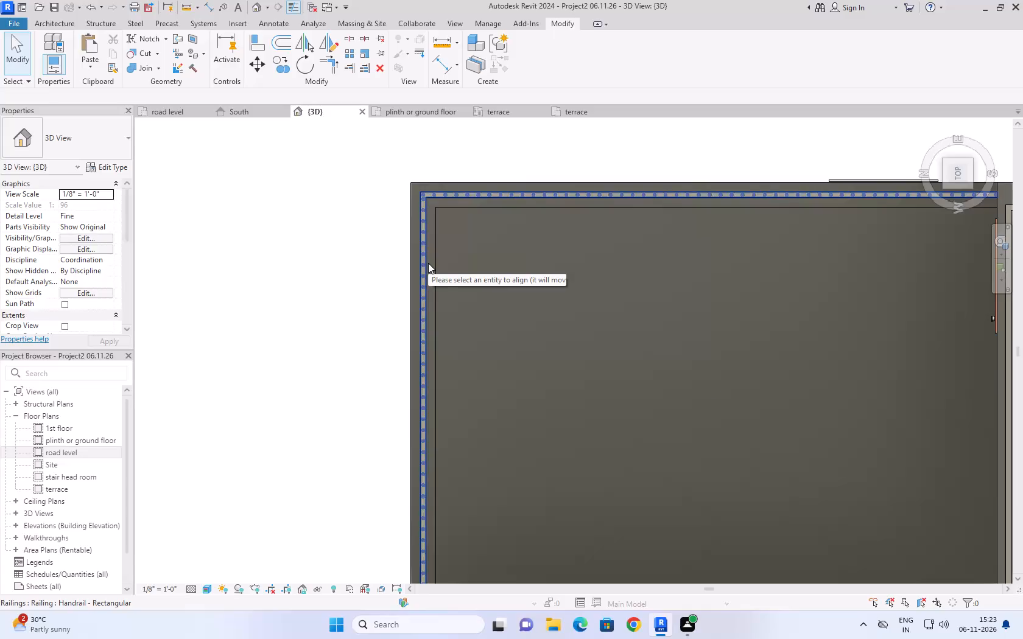
pyautogui.press('Left')
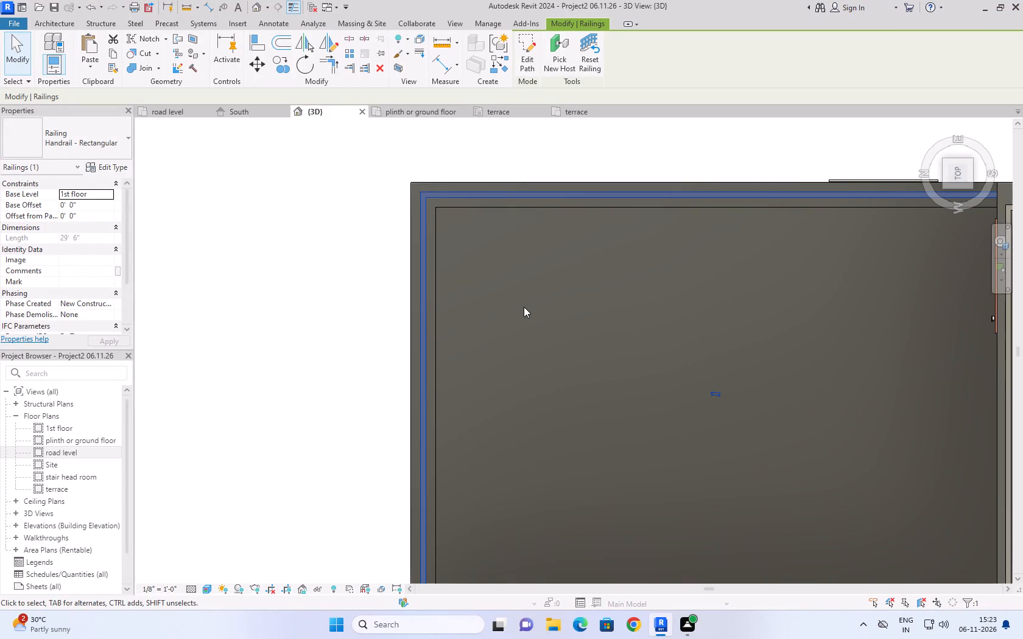
pyautogui.press('Left')
pyautogui.press('Left')
pyautogui.press('Left')
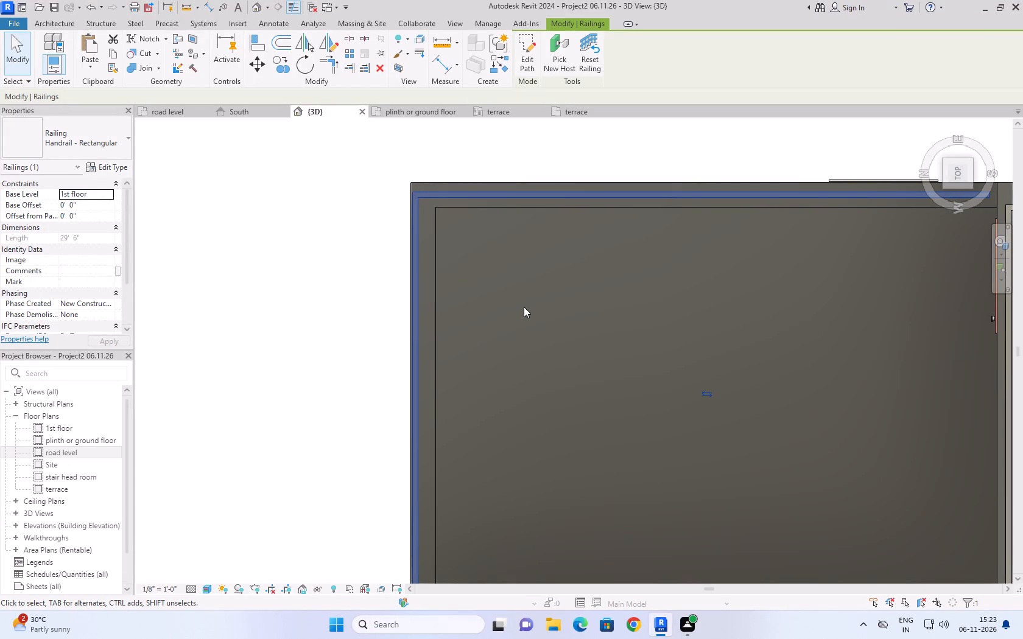
pyautogui.click(630, 193)
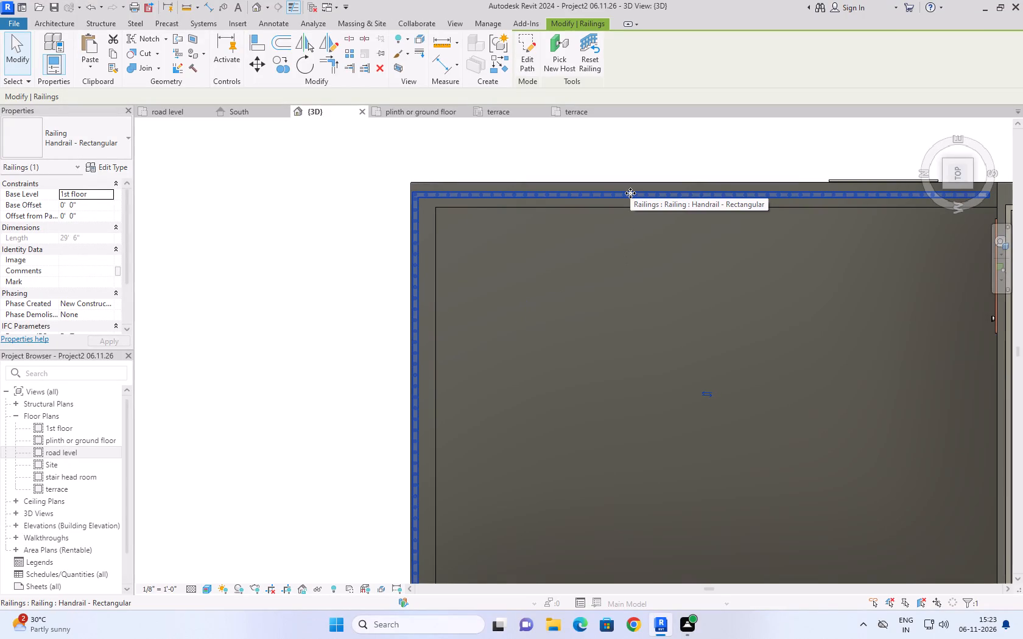
pyautogui.press('Up')
pyautogui.press('Up')
pyautogui.press('Up')
pyautogui.press('Up')
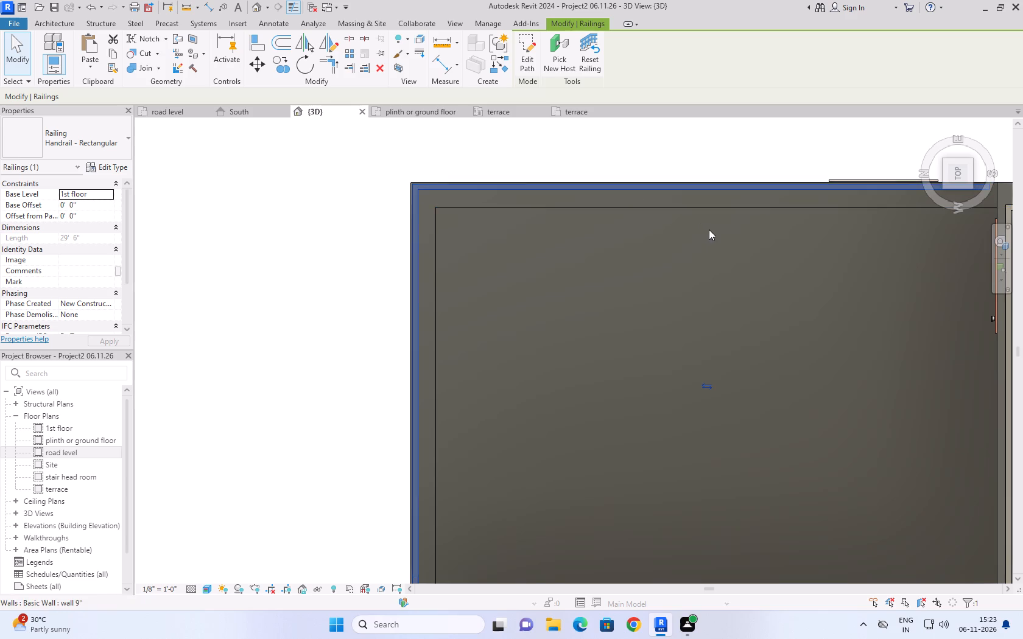
pyautogui.moveTo(709, 229); pyautogui.dragTo(421, 212, button='middle')
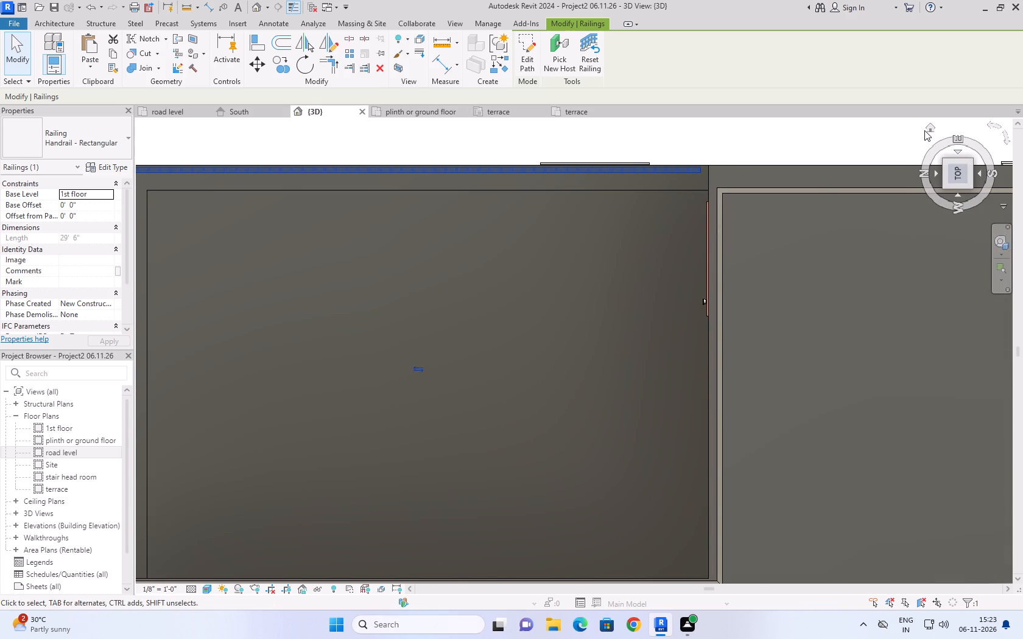
pyautogui.click(929, 130)
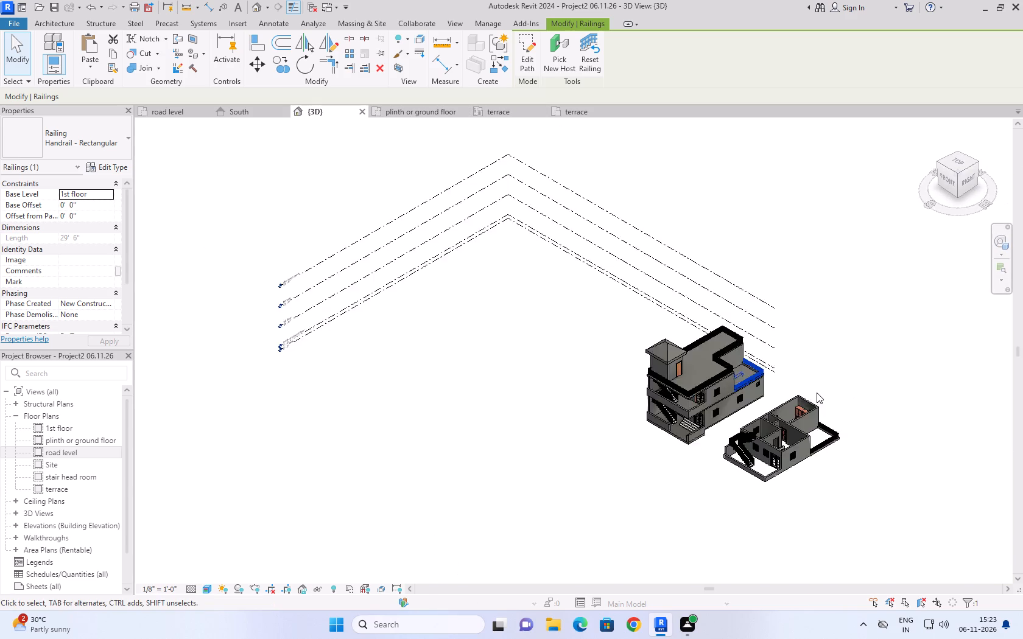
pyautogui.scroll(-4, 817, 402)
pyautogui.scroll(19, 782, 391)
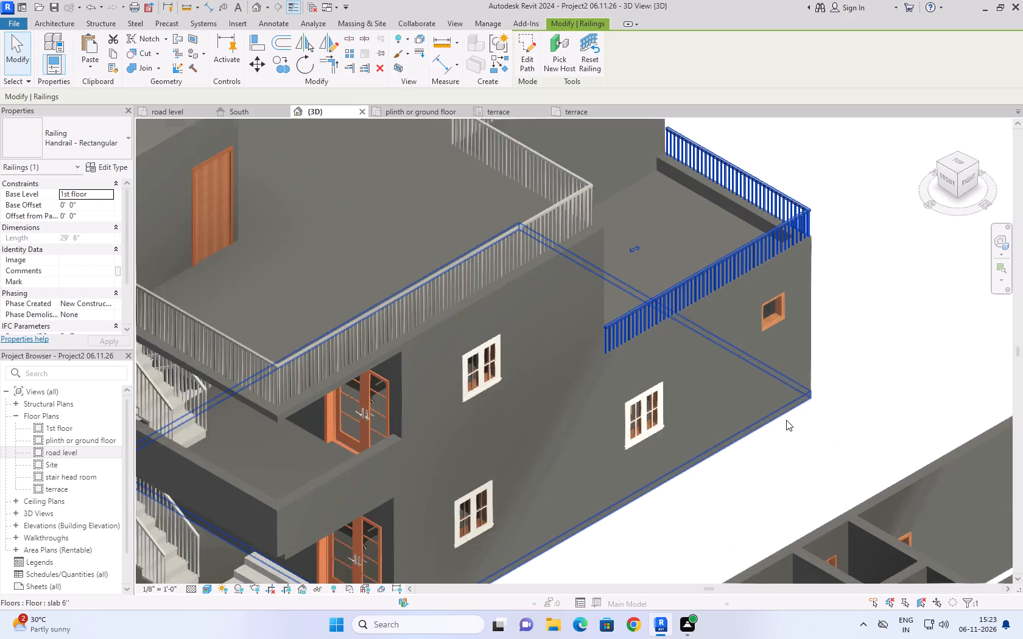
pyautogui.click(901, 340)
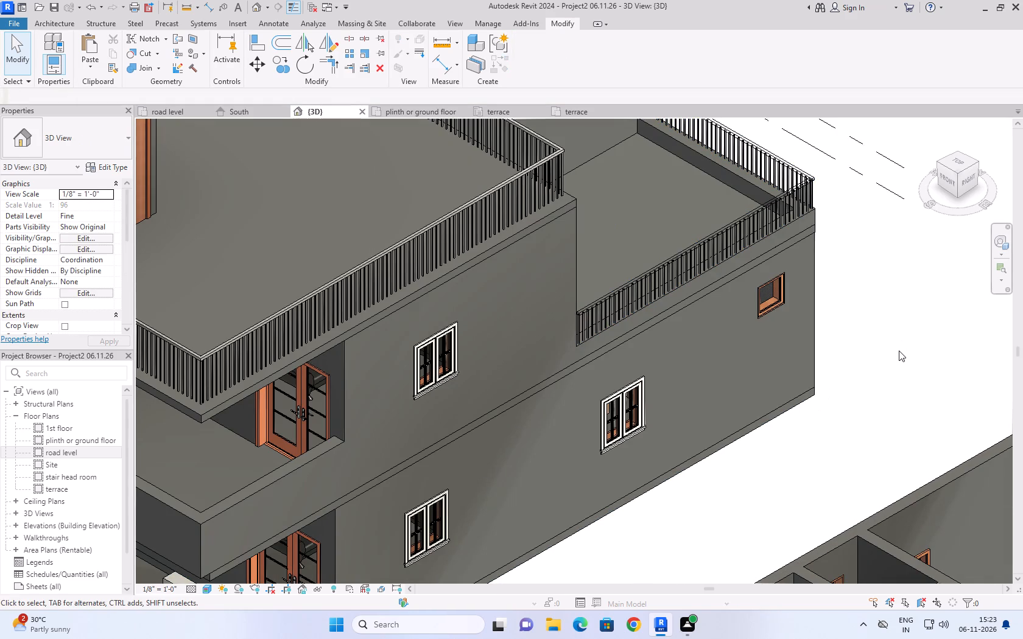
# Edit the 1st floor slab's boundary, extending its front edge to the balcony wall's outer face, and finish with the walls attached to its bottom.
pyautogui.scroll(-4, 898, 364)
pyautogui.scroll(5, 564, 525)
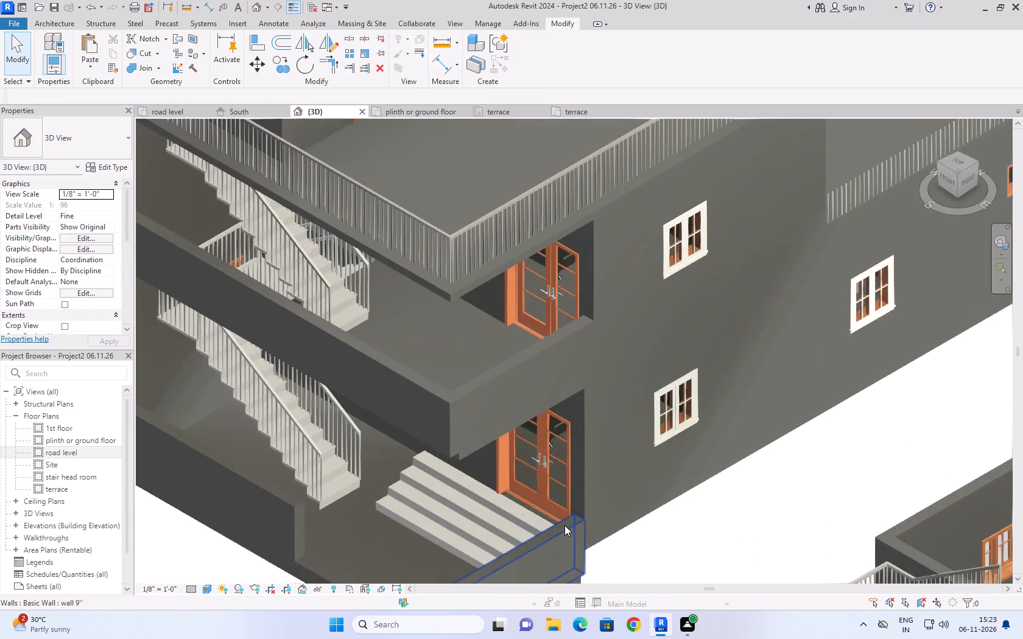
pyautogui.scroll(3, 564, 525)
pyautogui.click(391, 404)
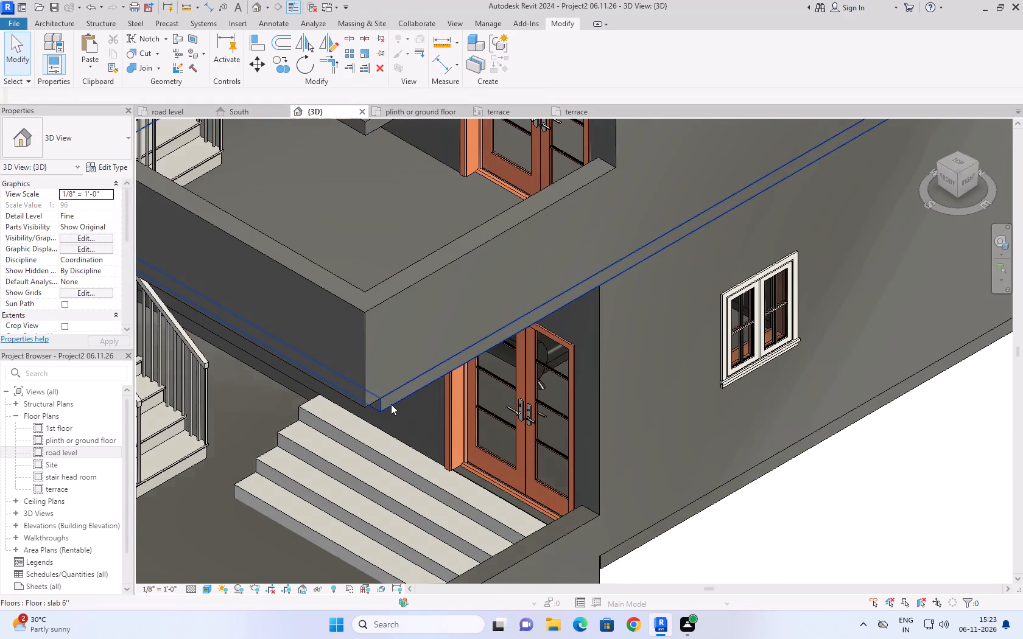
pyautogui.click(958, 159)
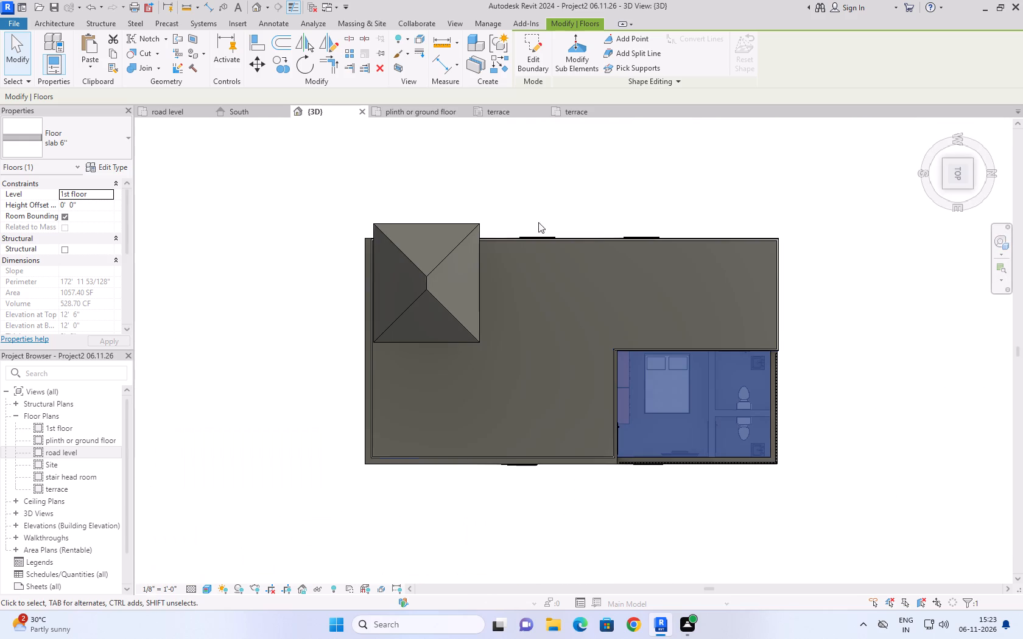
pyautogui.click(533, 70)
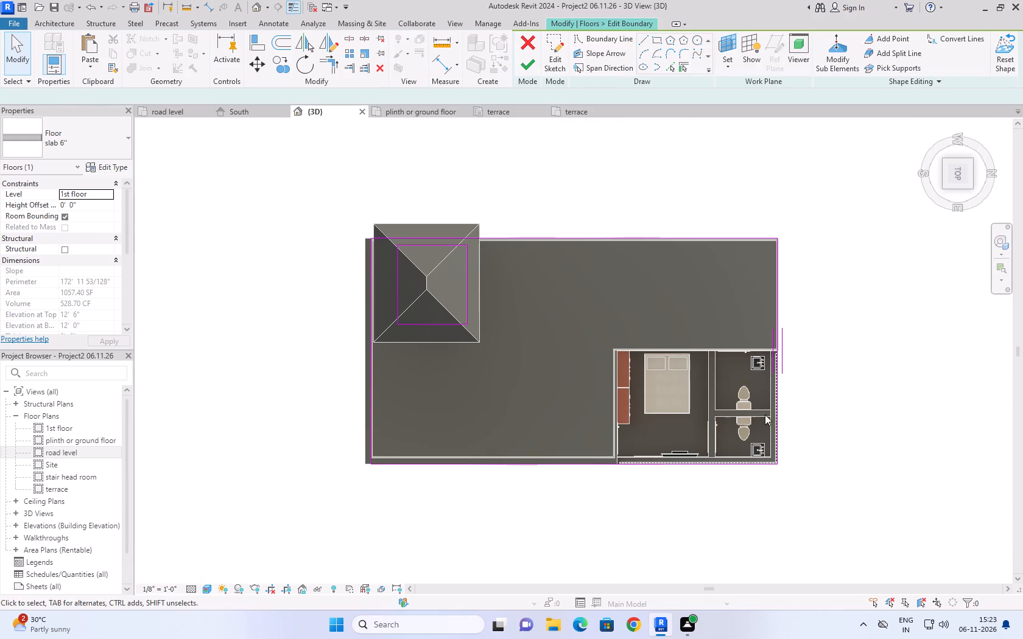
pyautogui.scroll(6, 354, 341)
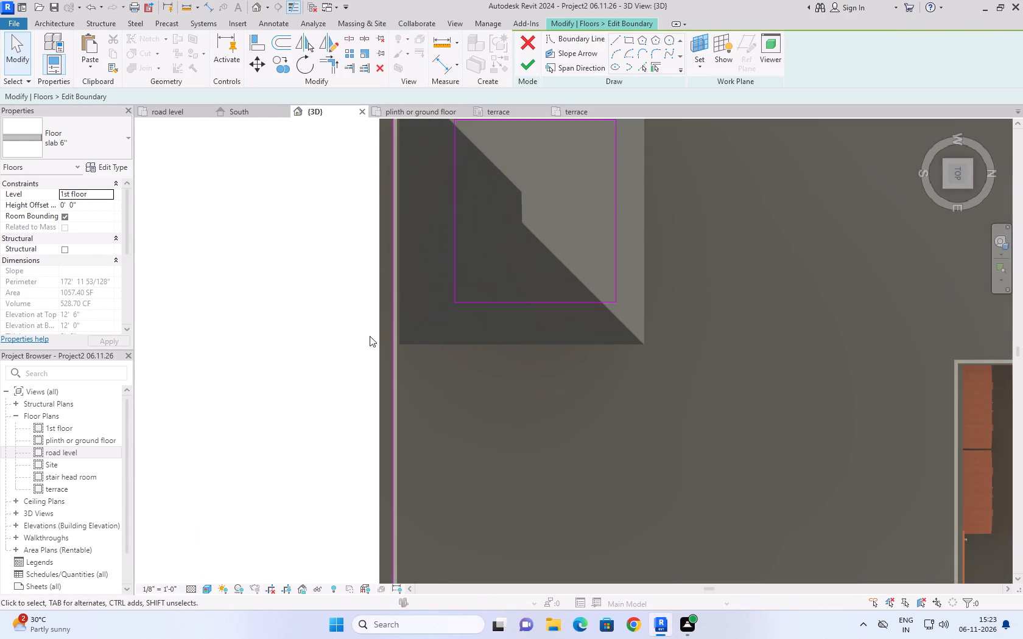
pyautogui.moveTo(393, 354); pyautogui.dragTo(385, 352)
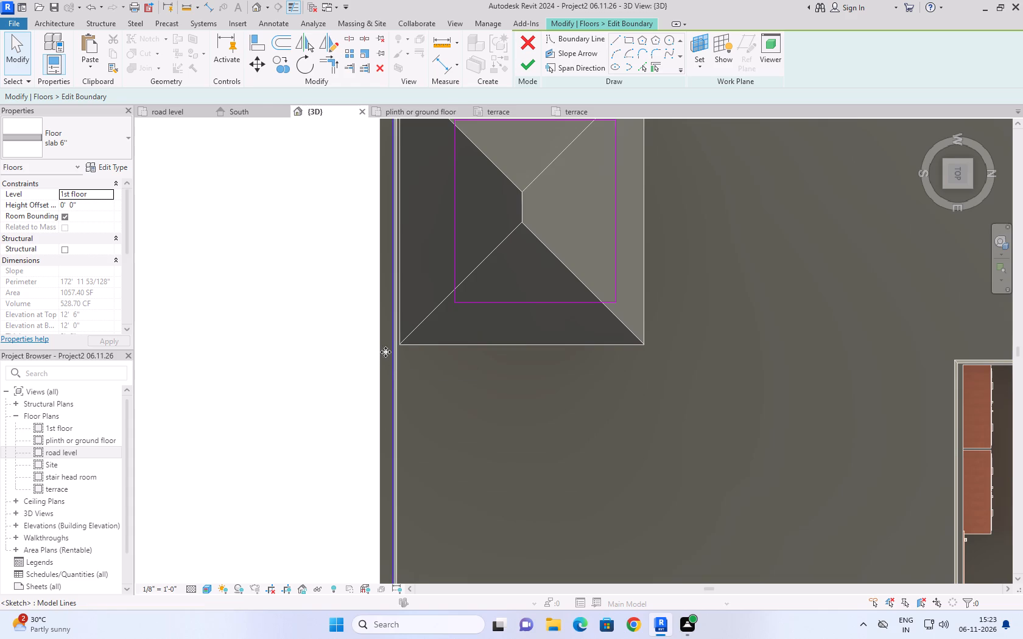
pyautogui.moveTo(385, 352); pyautogui.dragTo(379, 350)
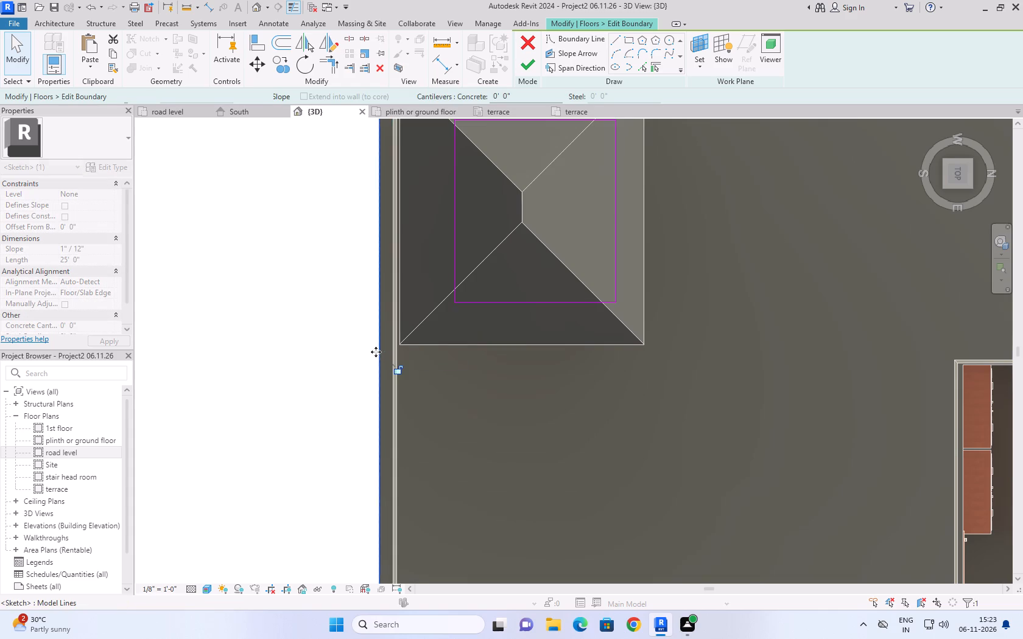
pyautogui.click(310, 343)
pyautogui.scroll(-5, 311, 343)
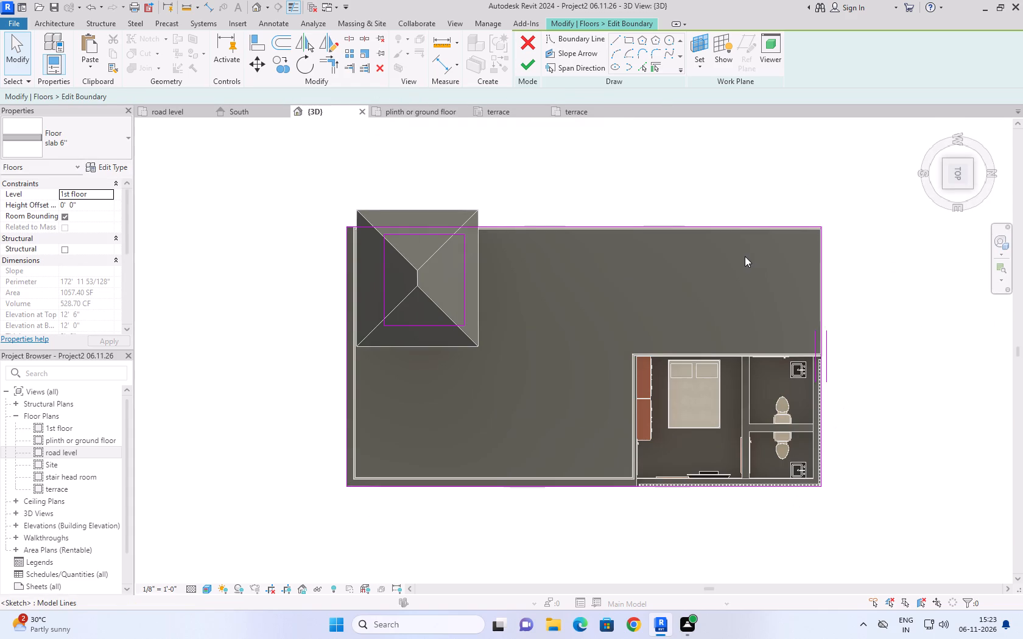
pyautogui.click(529, 72)
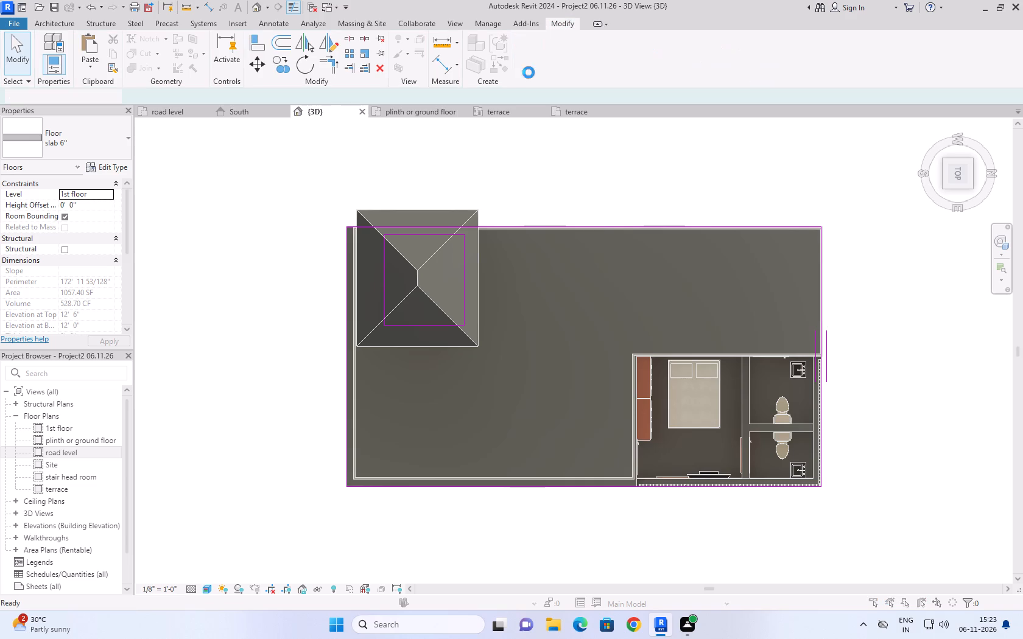
pyautogui.click(560, 320)
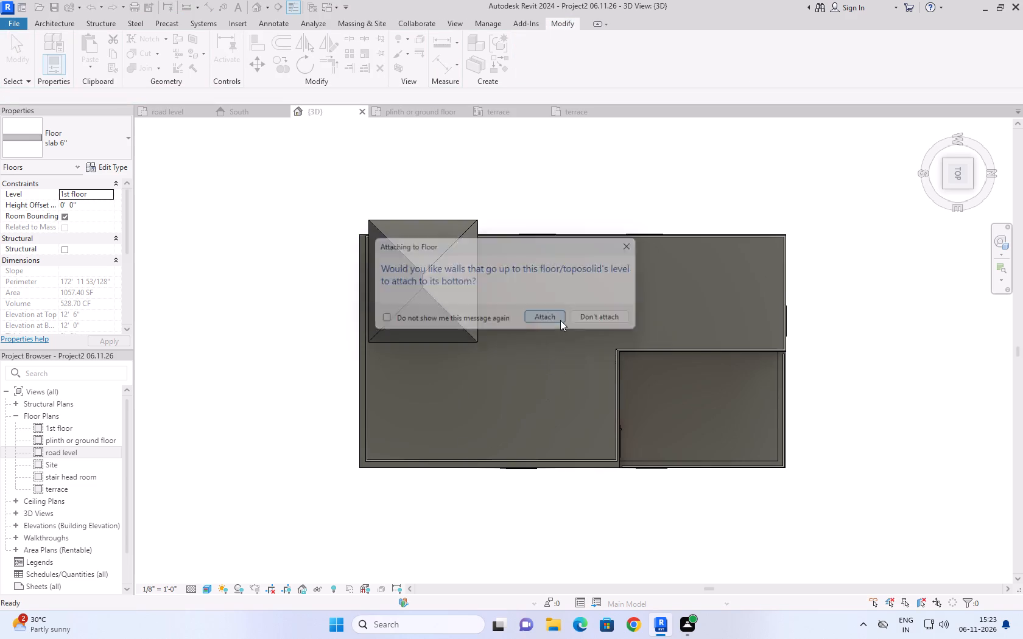
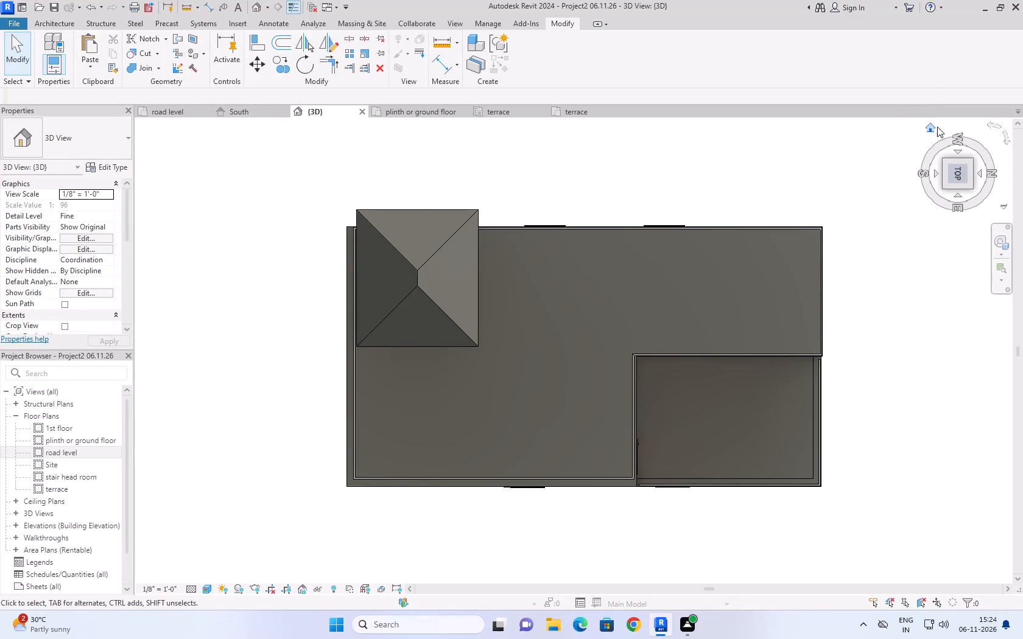
# Examine the front entrance and its steps in the home 3D view, and check the road level floor plan.
pyautogui.click(935, 130)
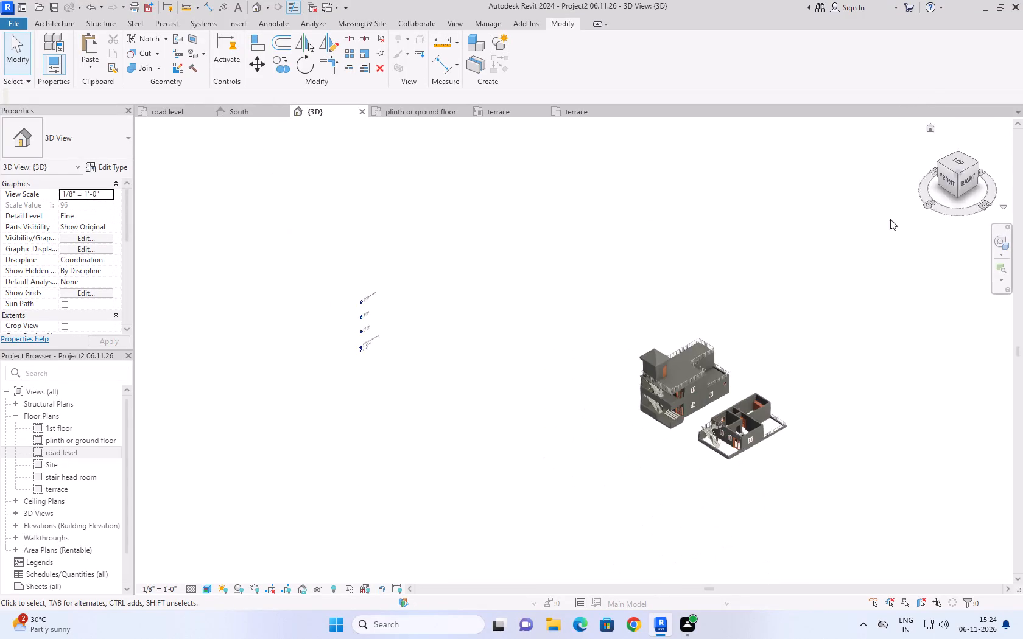
pyautogui.scroll(5, 793, 436)
pyautogui.scroll(3, 724, 478)
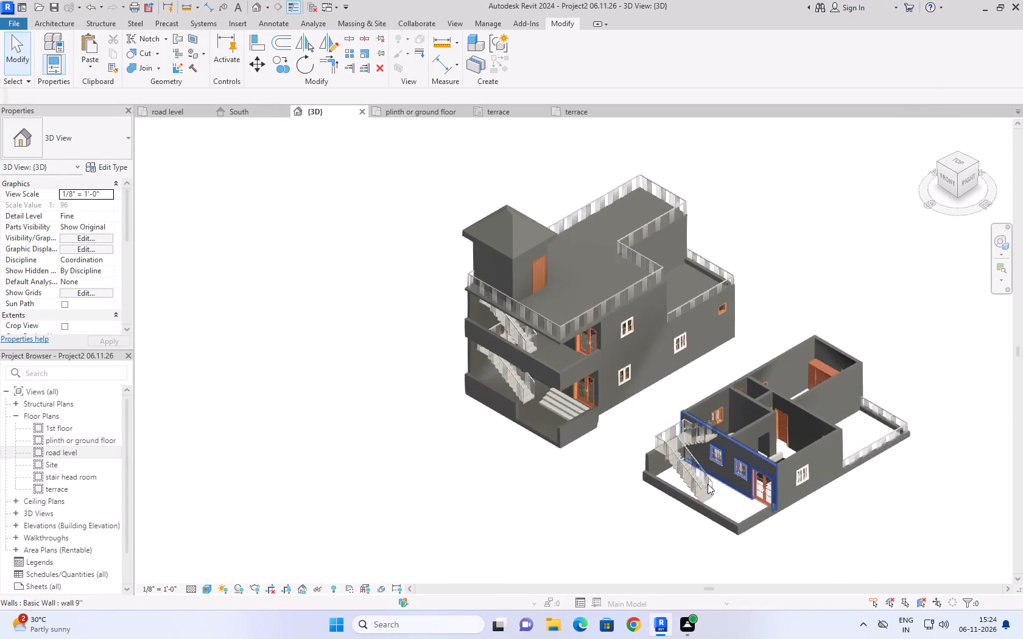
pyautogui.scroll(1, 708, 484)
pyautogui.scroll(3, 415, 443)
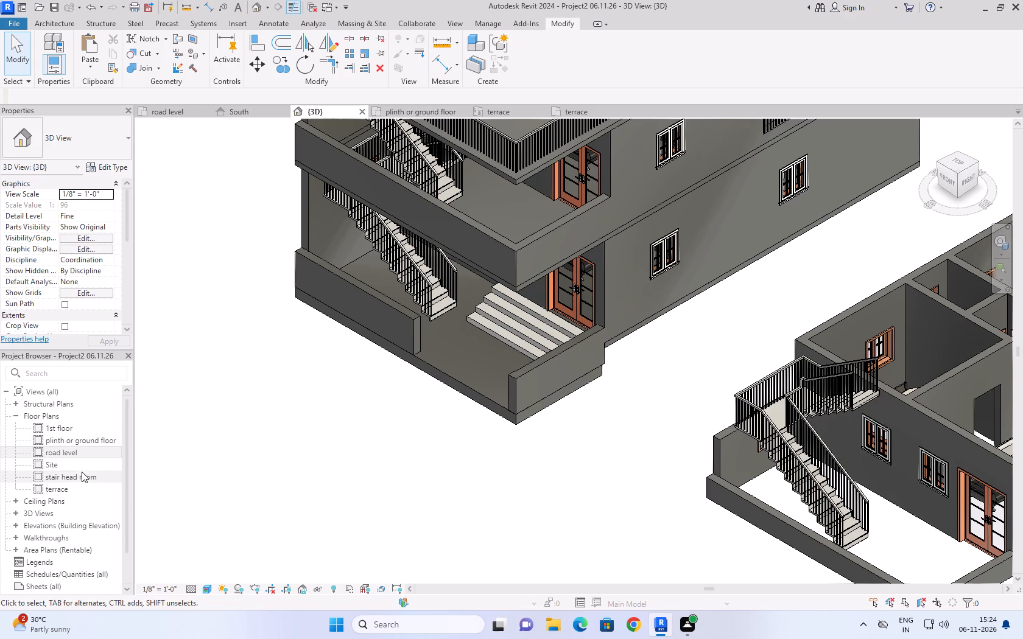
pyautogui.doubleClick(83, 450)
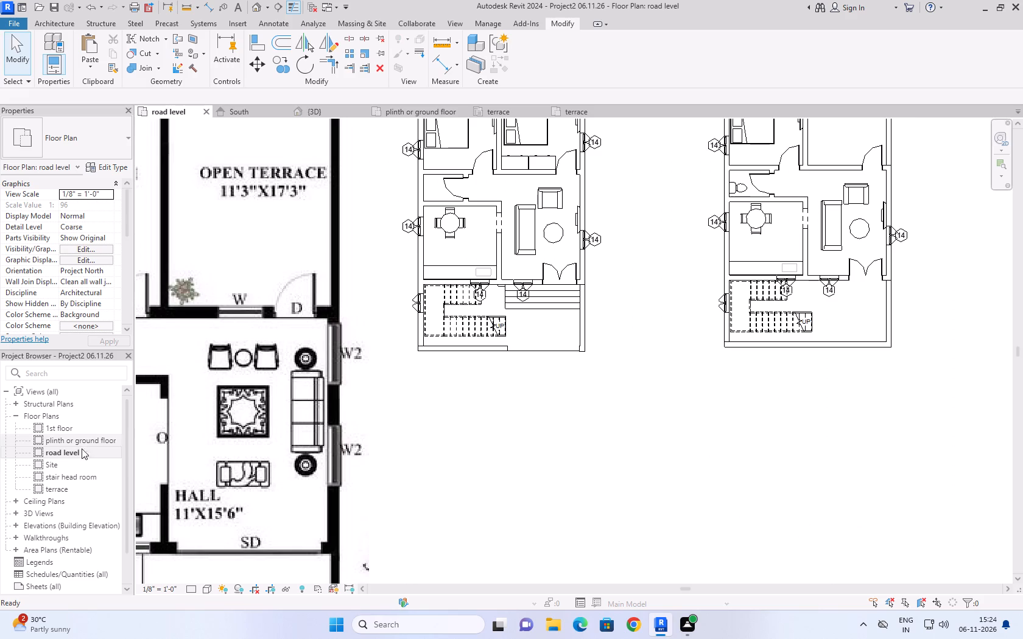
# Open the South elevation and examine the road level and plinth lines at the base of the house's front.
pyautogui.scroll(-2, 74, 483)
pyautogui.click(16, 492)
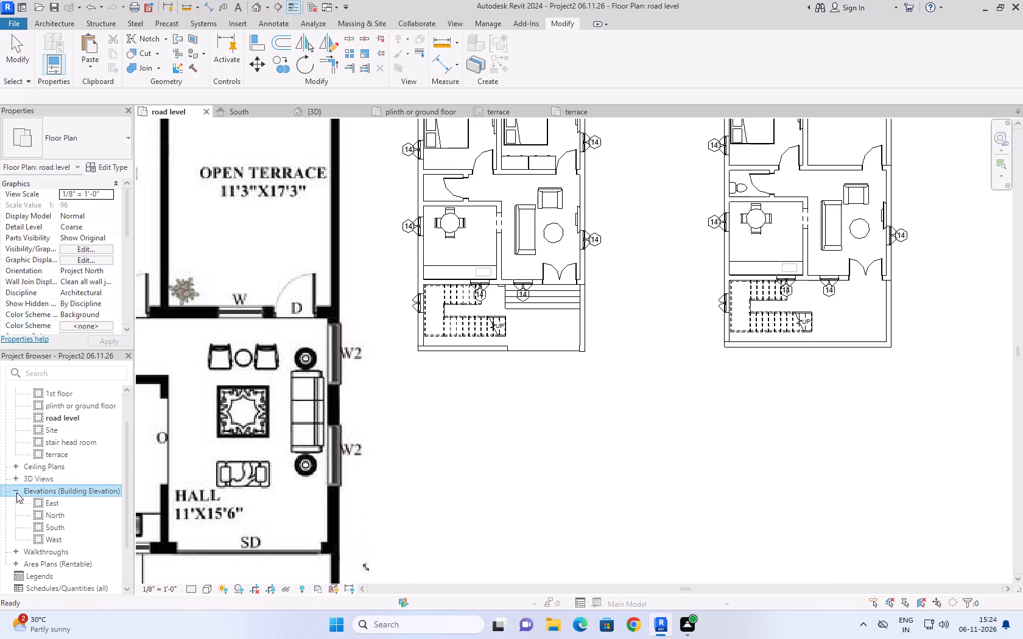
pyautogui.doubleClick(55, 526)
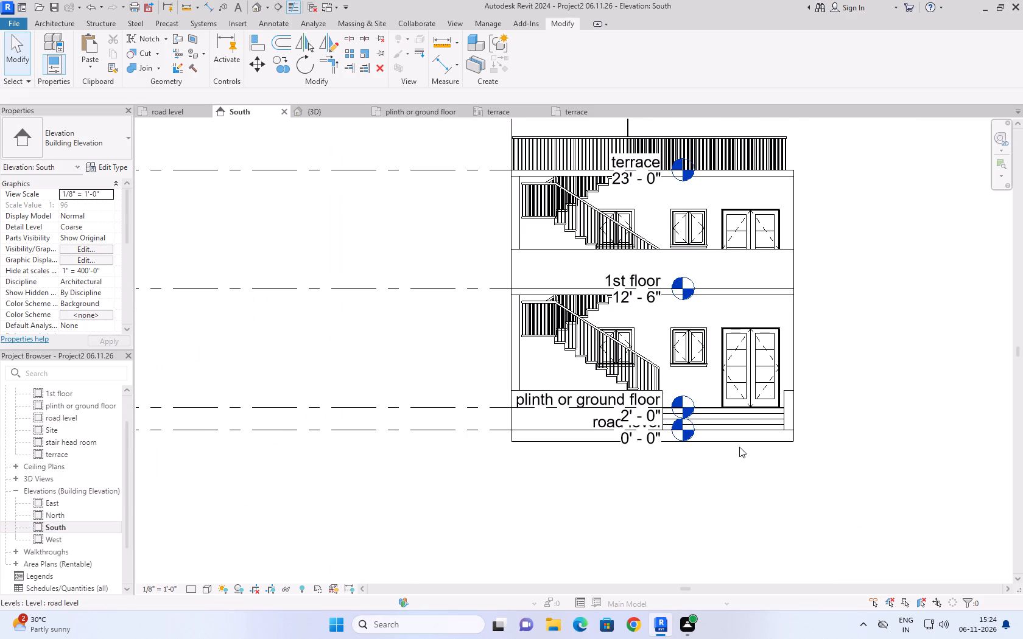
pyautogui.scroll(-8, 746, 447)
pyautogui.scroll(-2, 474, 448)
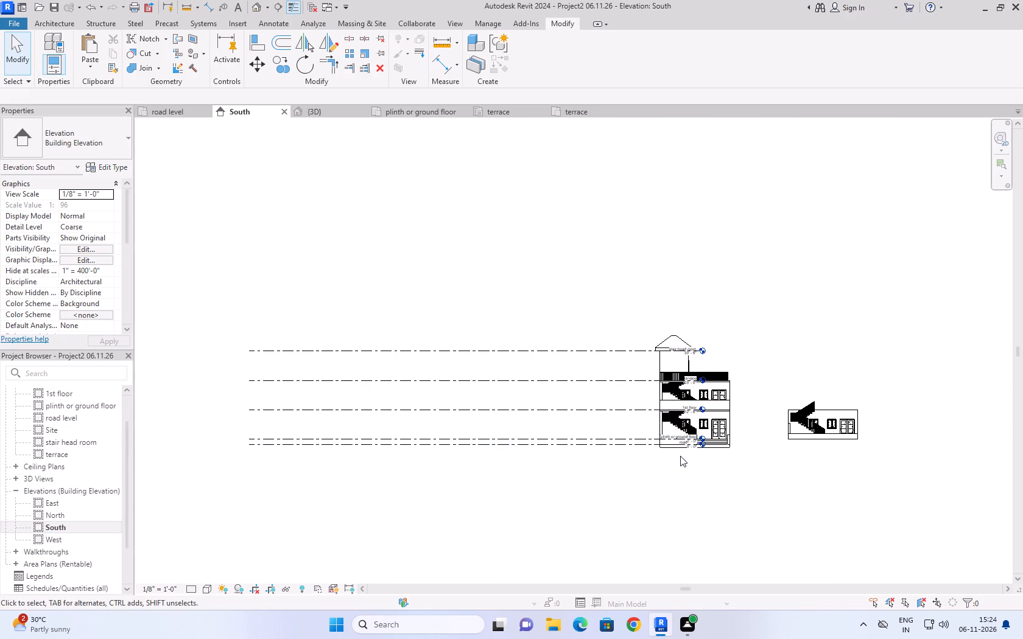
pyautogui.scroll(6, 680, 456)
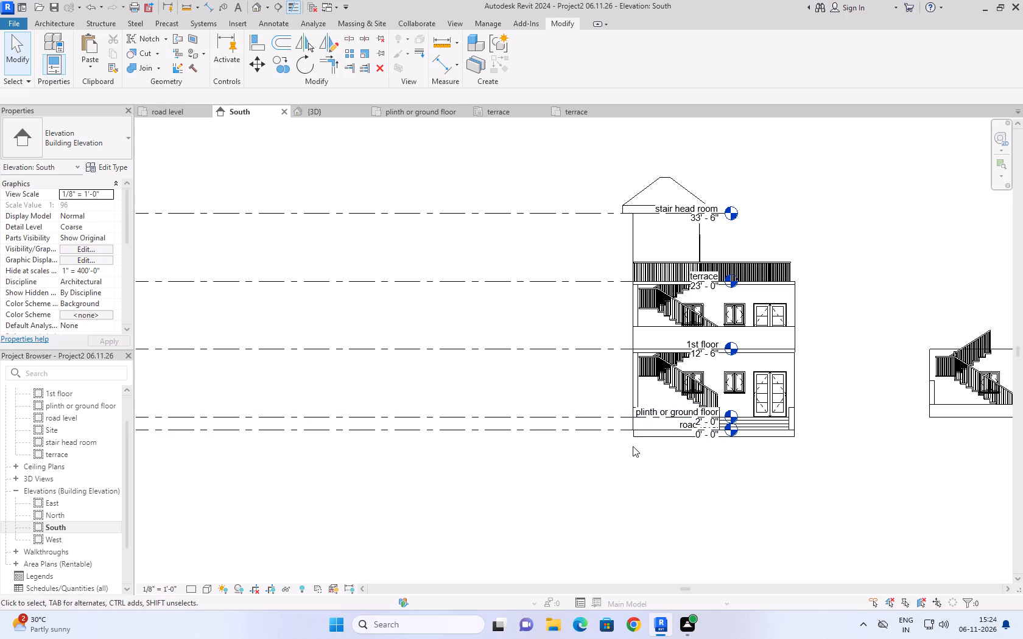
pyautogui.scroll(4, 704, 431)
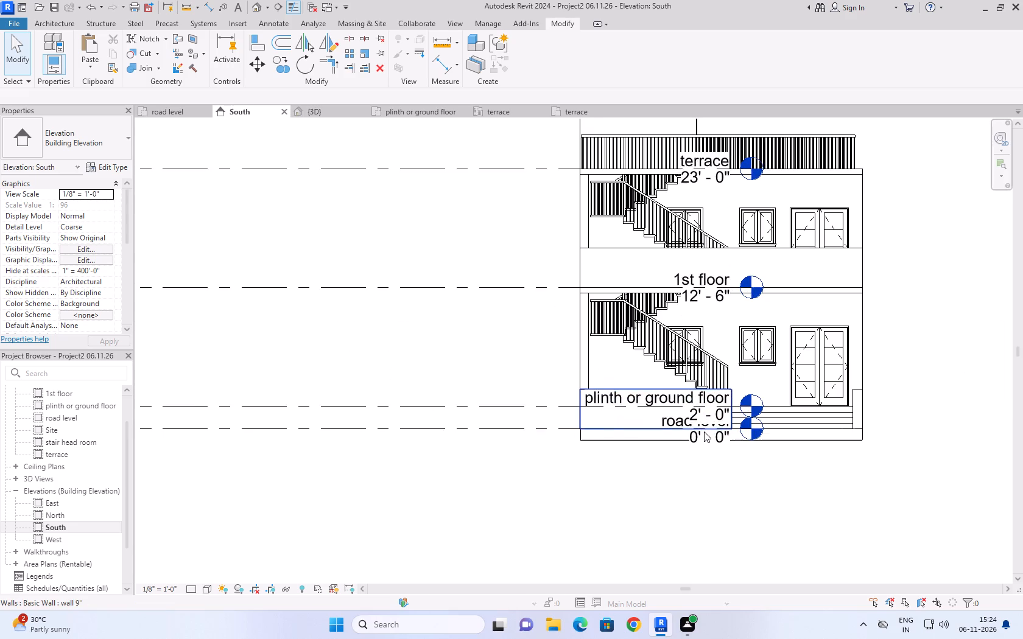
pyautogui.scroll(3, 704, 439)
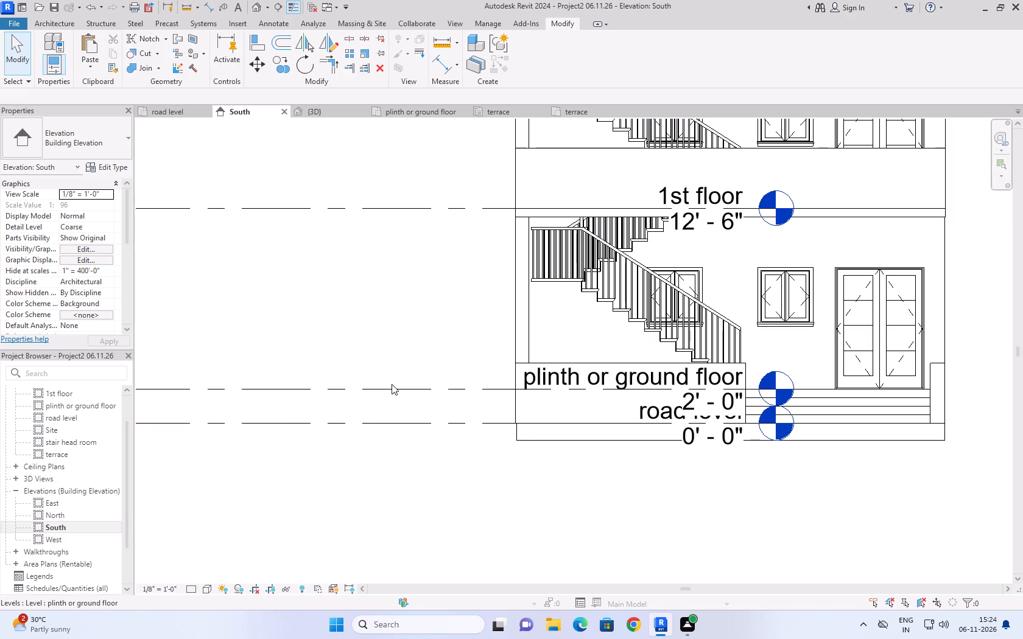
# Place a new level 1' 0" below the road level by picking its line with a 1' 0" offset.
pyautogui.click(55, 21)
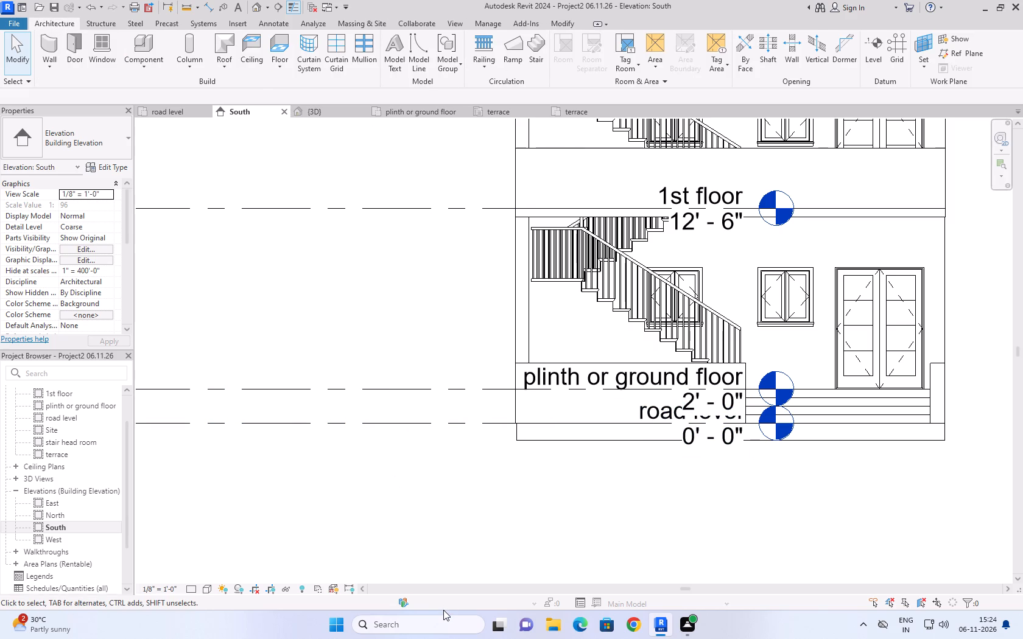
pyautogui.write('ll')
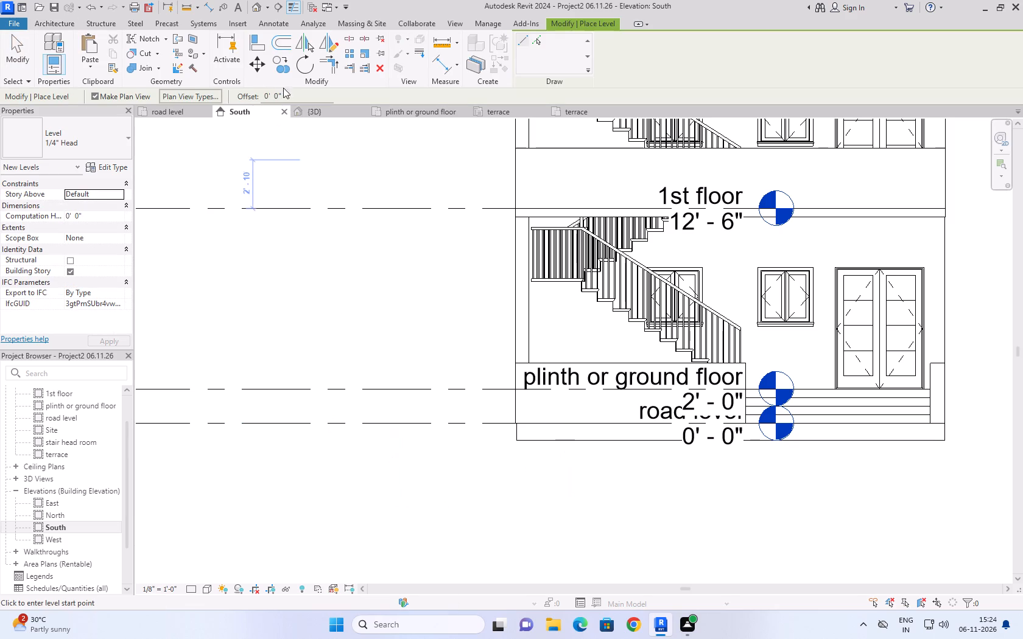
pyautogui.moveTo(289, 94); pyautogui.dragTo(247, 94)
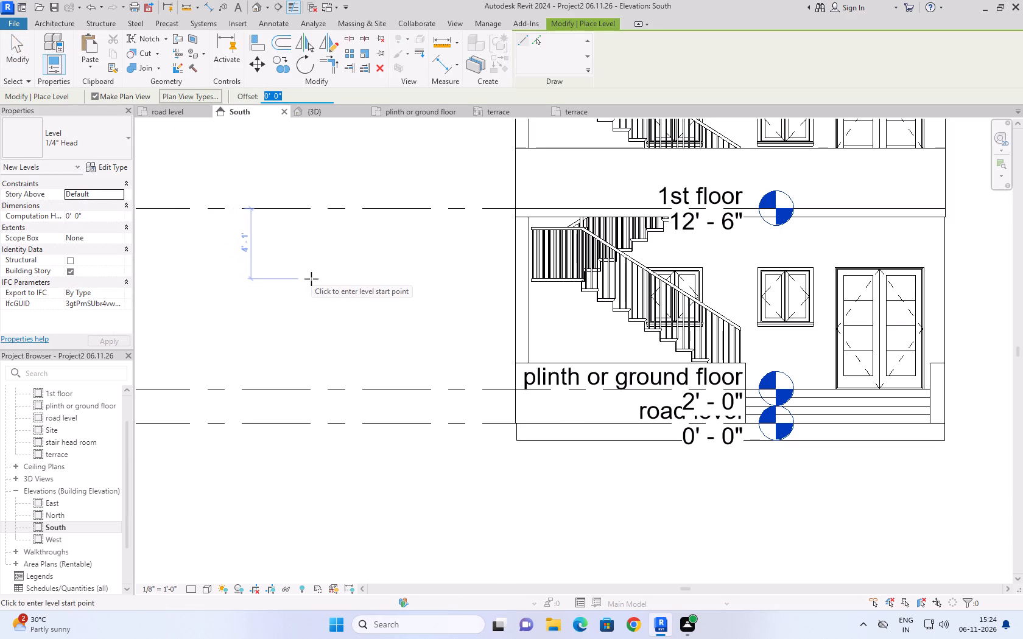
pyautogui.write('-1')
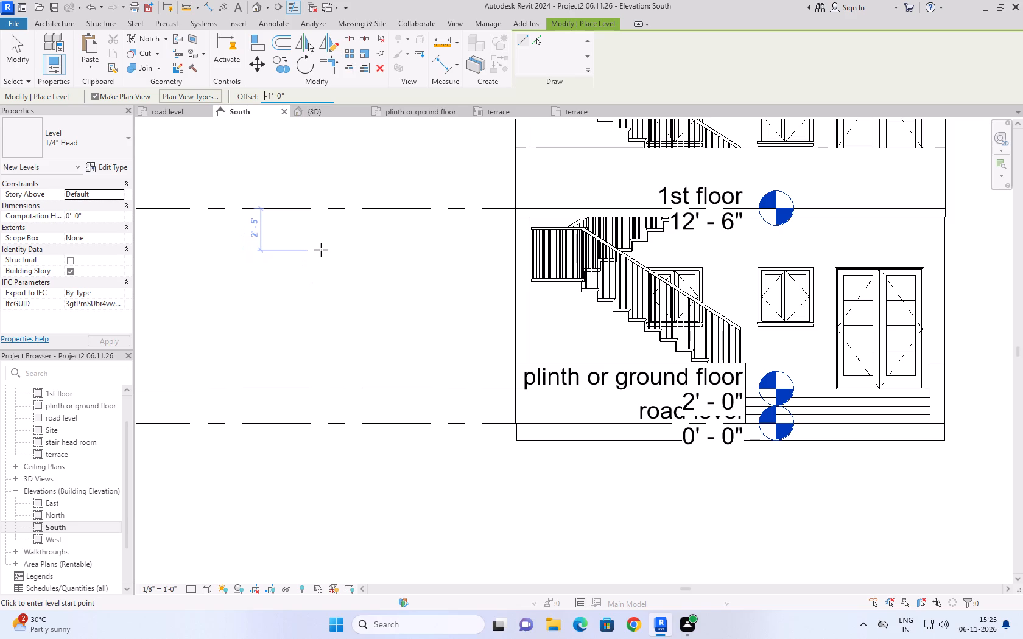
pyautogui.press("'")
pyautogui.moveTo(310, 91); pyautogui.dragTo(246, 93)
pyautogui.press('BackSpace')
pyautogui.press('1')
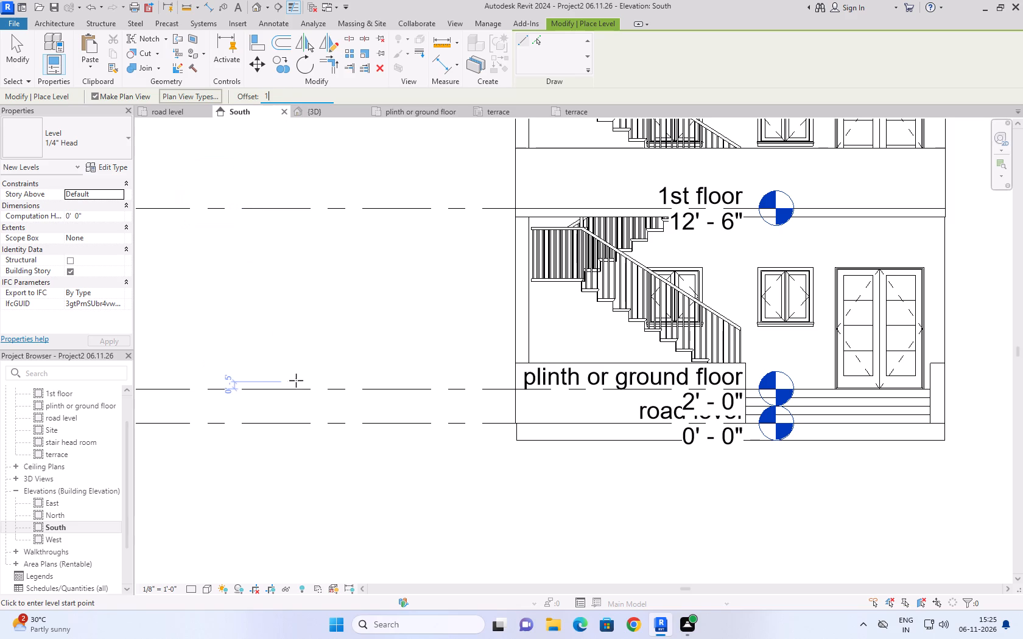
pyautogui.press("'")
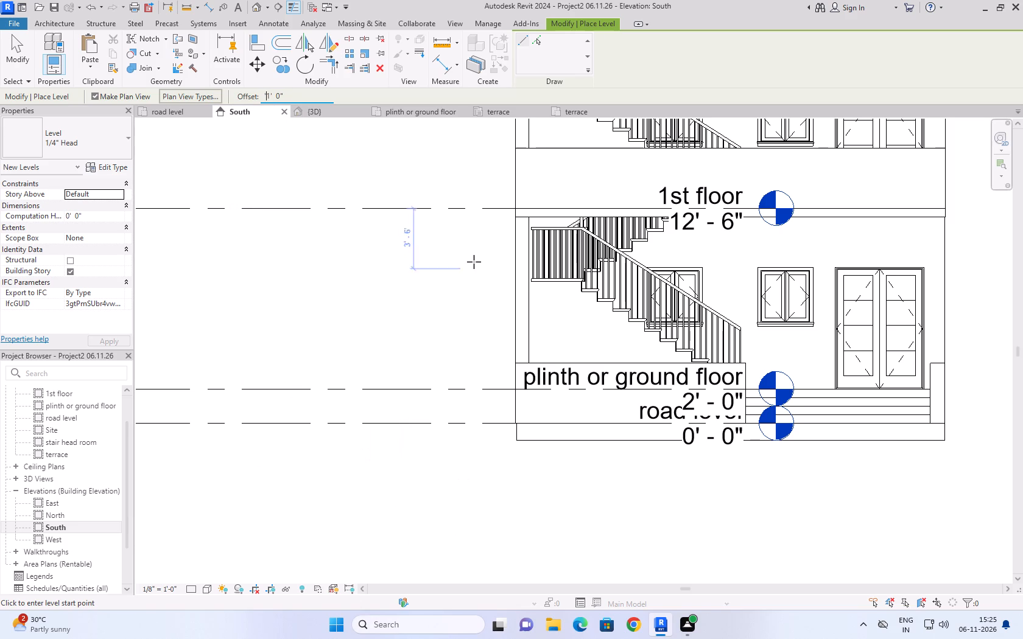
pyautogui.click(541, 43)
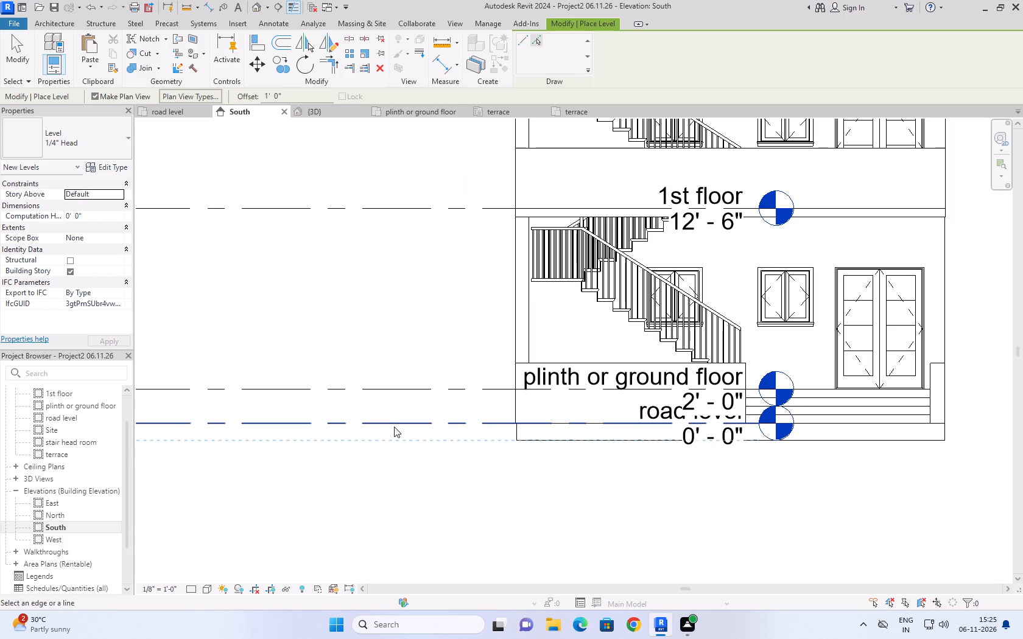
pyautogui.click(395, 425)
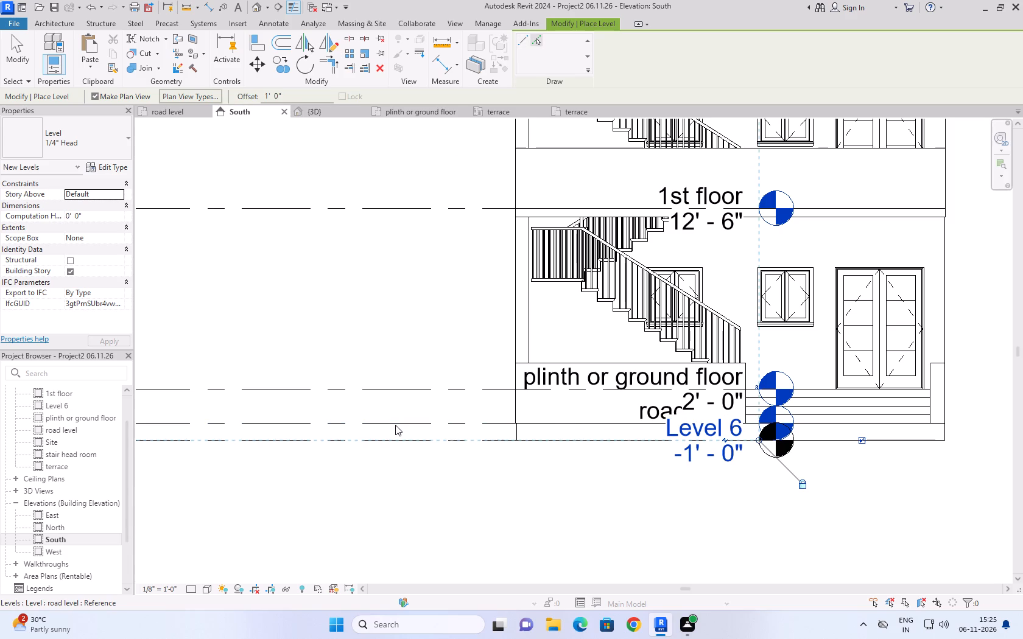
# Examine both ends of the new level line against the other levels in the South elevation.
pyautogui.scroll(-7, 479, 540)
pyautogui.scroll(-3, 323, 532)
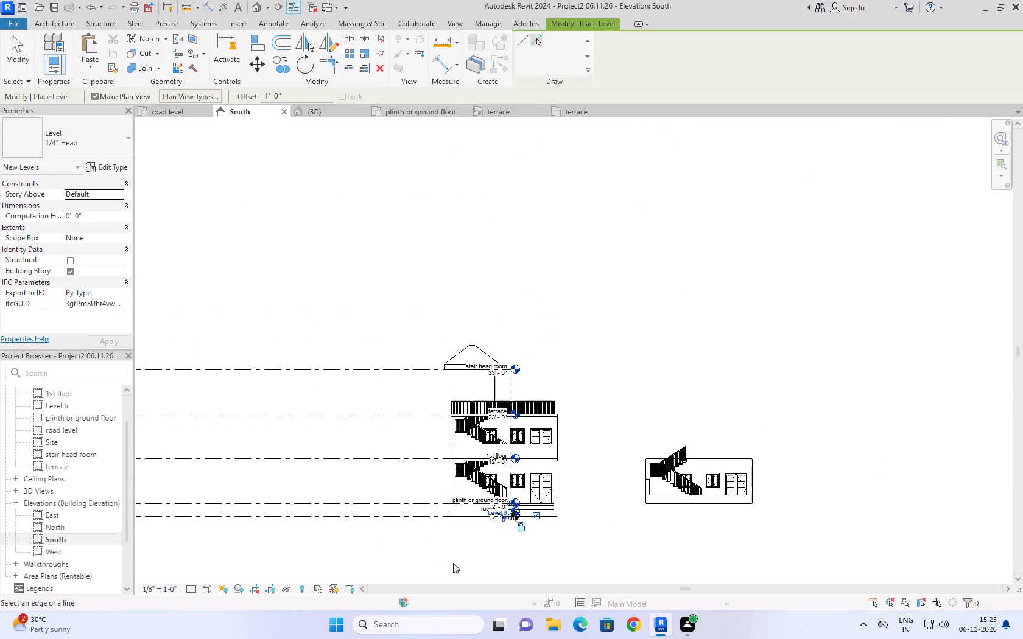
pyautogui.scroll(-5, 459, 563)
pyautogui.moveTo(343, 554); pyautogui.dragTo(479, 548, button='middle')
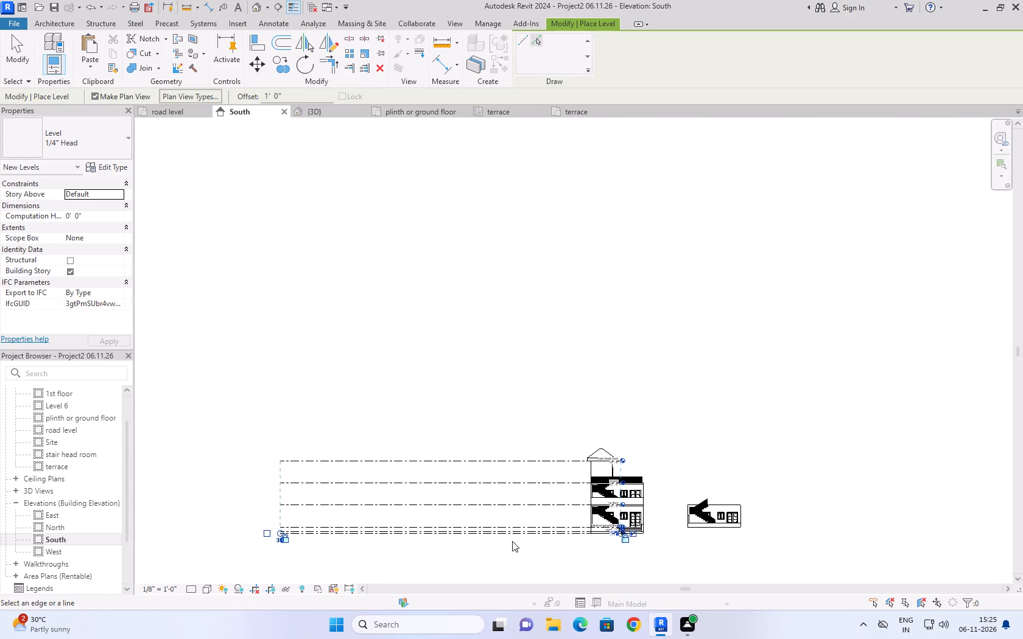
pyautogui.scroll(8, 335, 548)
pyautogui.moveTo(312, 540); pyautogui.dragTo(228, 504, button='middle')
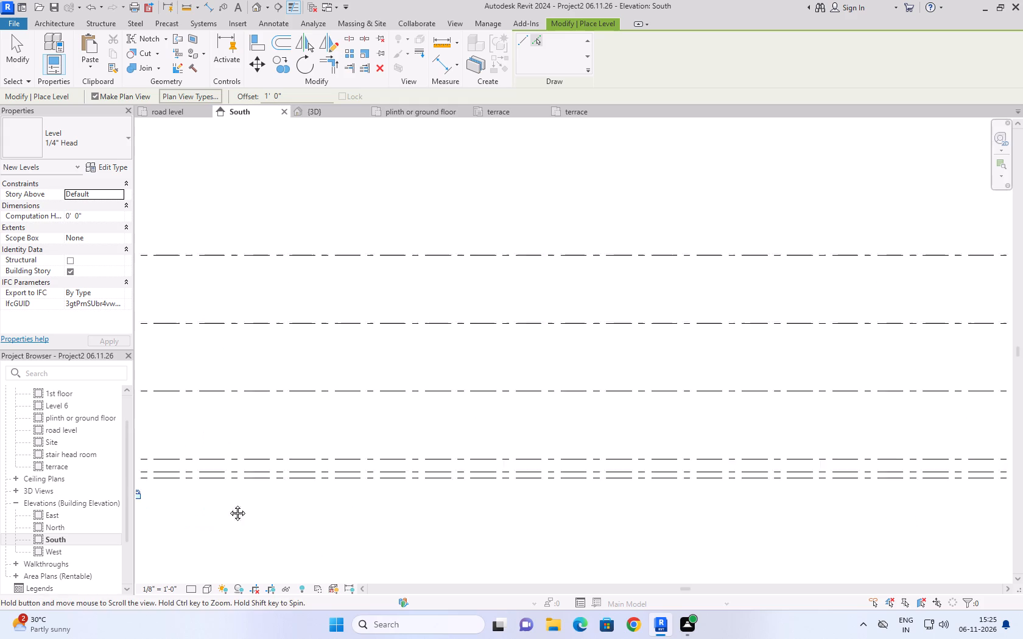
pyautogui.moveTo(228, 504); pyautogui.dragTo(92, 470, button='middle')
pyautogui.moveTo(879, 527); pyautogui.dragTo(623, 481, button='middle')
pyautogui.scroll(1, 623, 481)
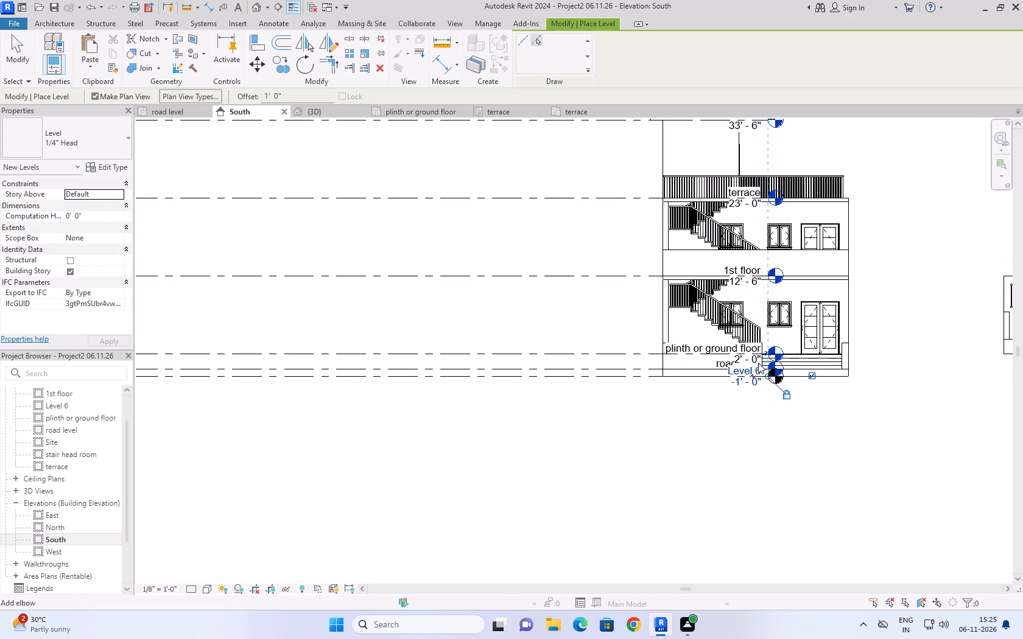
pyautogui.scroll(10, 747, 374)
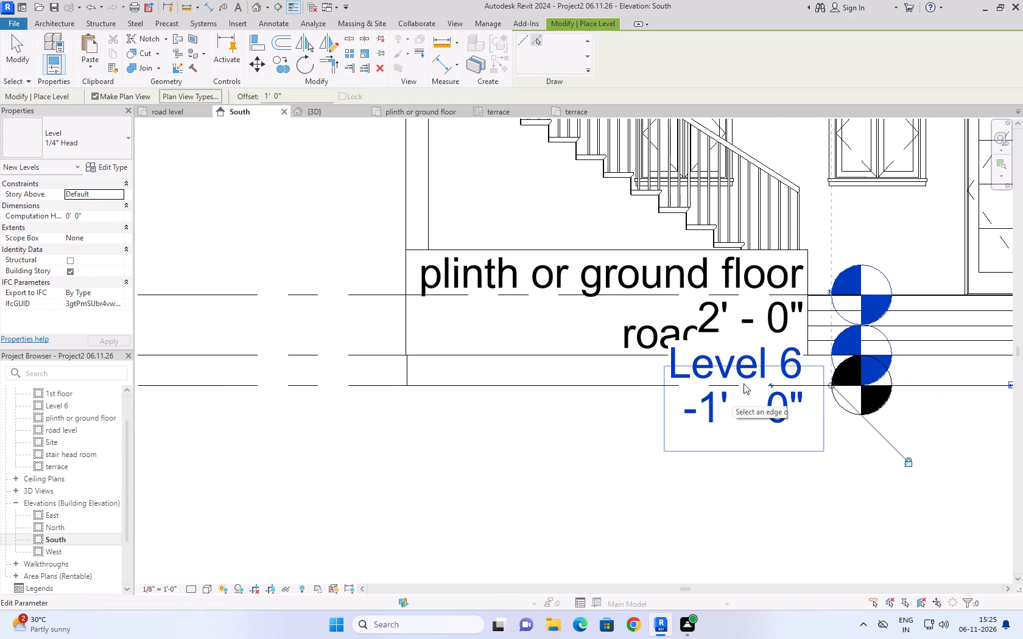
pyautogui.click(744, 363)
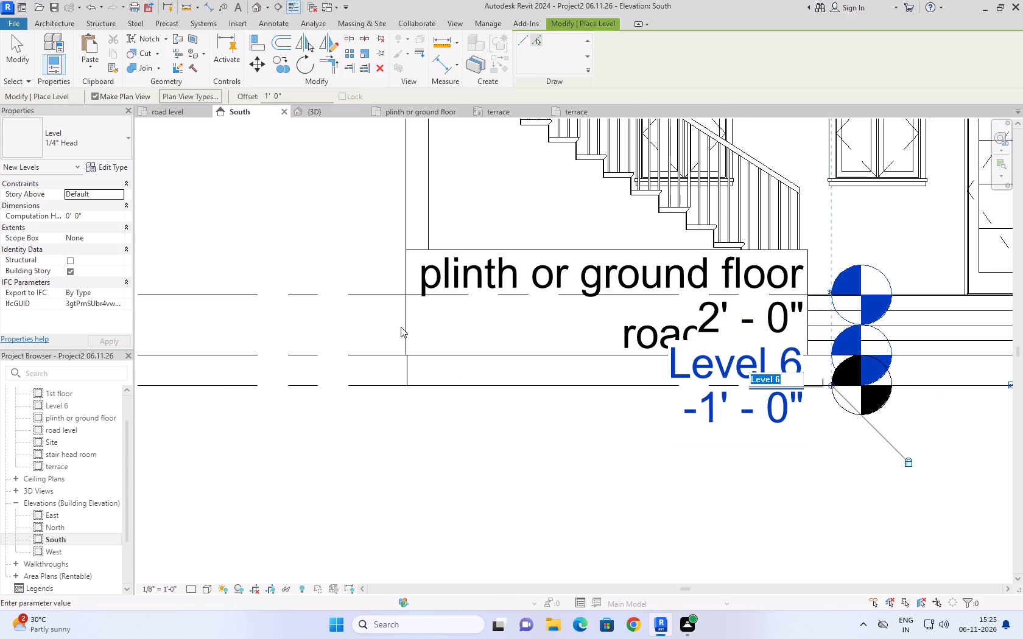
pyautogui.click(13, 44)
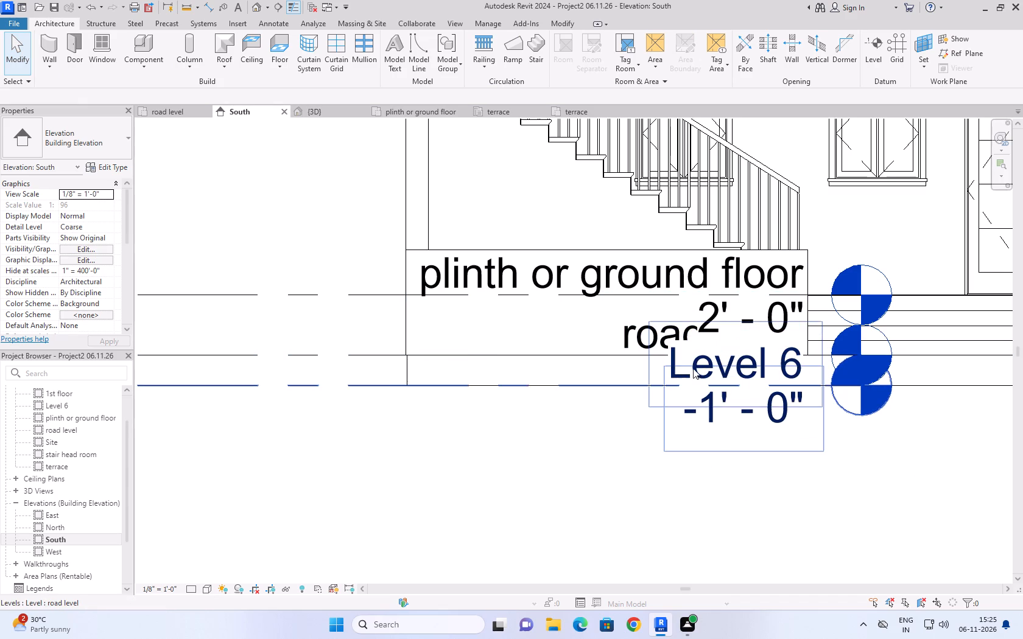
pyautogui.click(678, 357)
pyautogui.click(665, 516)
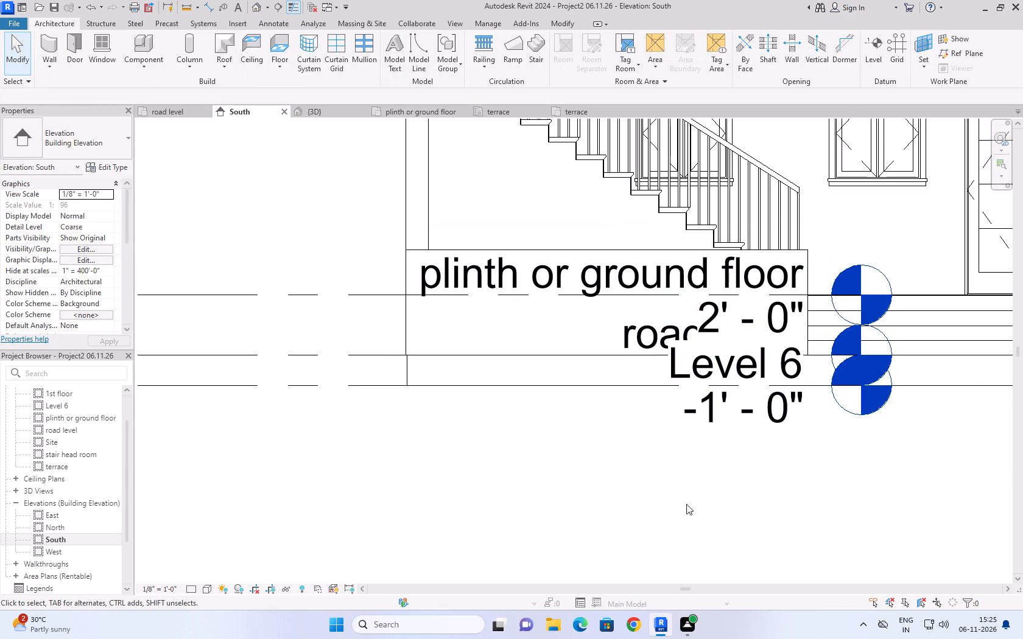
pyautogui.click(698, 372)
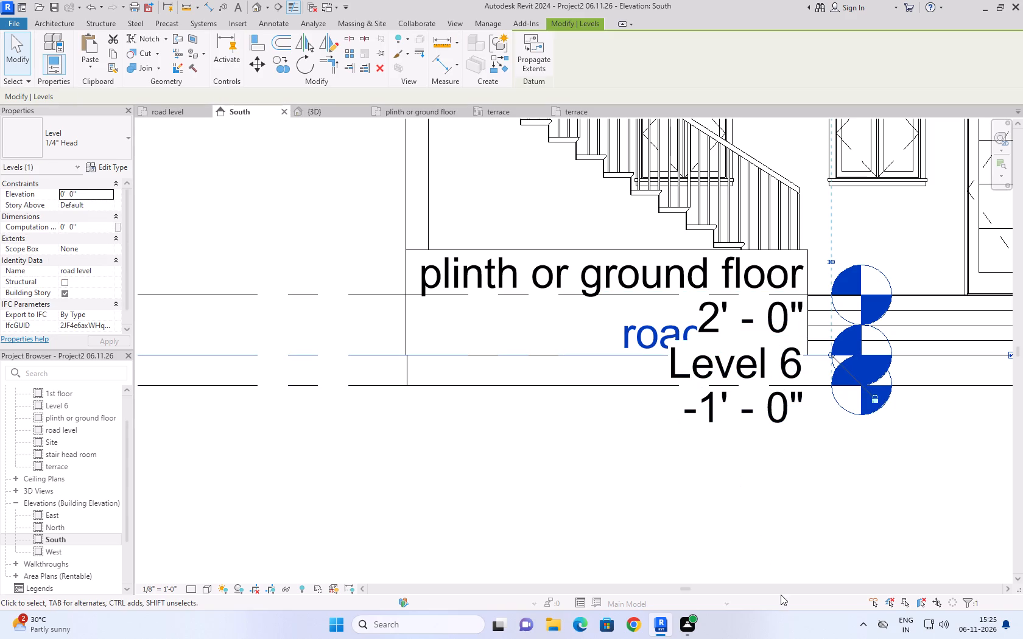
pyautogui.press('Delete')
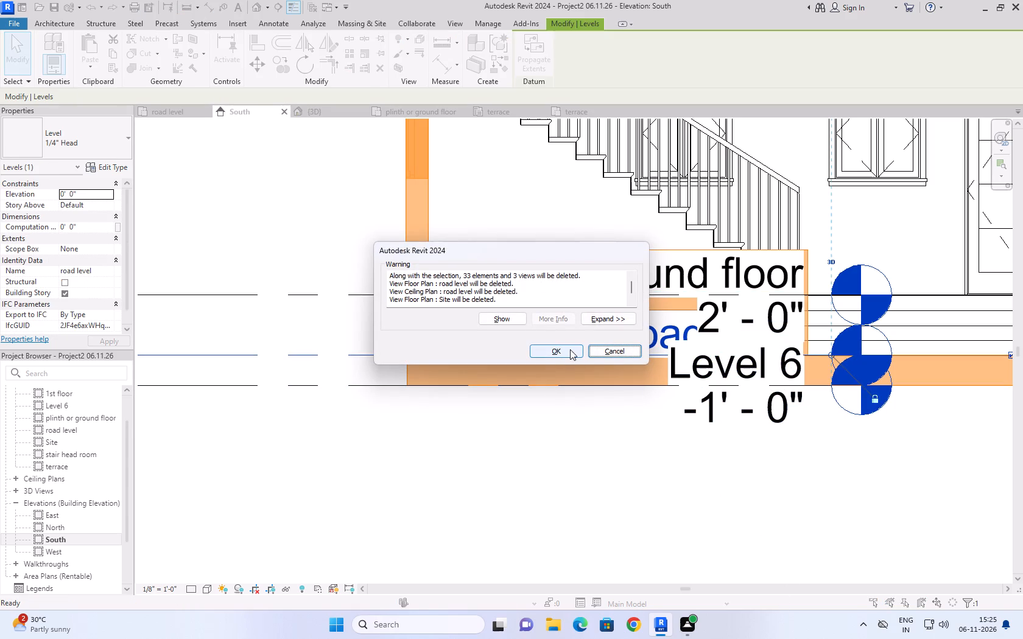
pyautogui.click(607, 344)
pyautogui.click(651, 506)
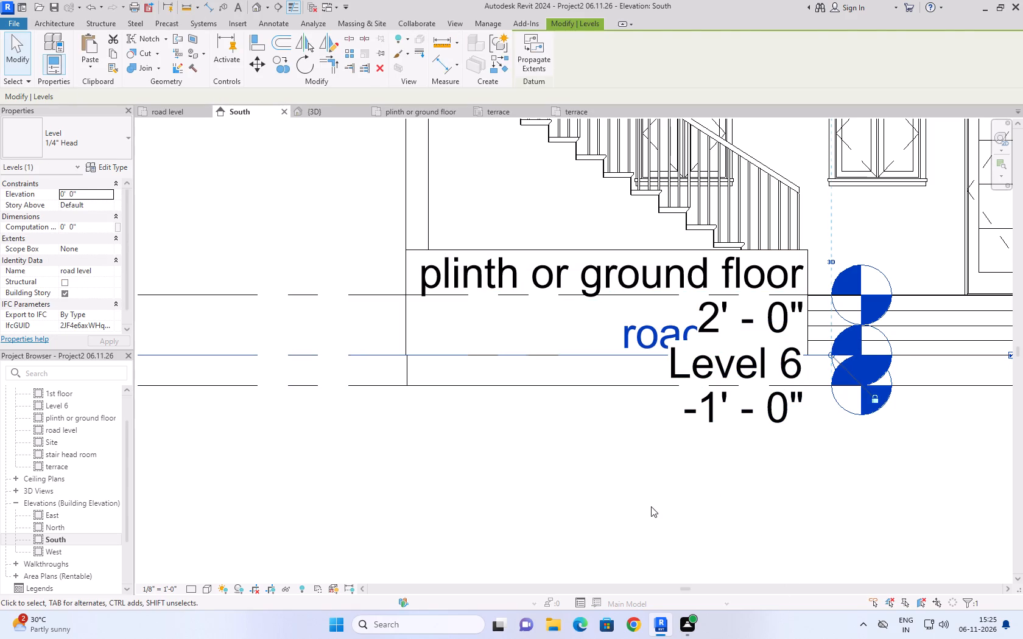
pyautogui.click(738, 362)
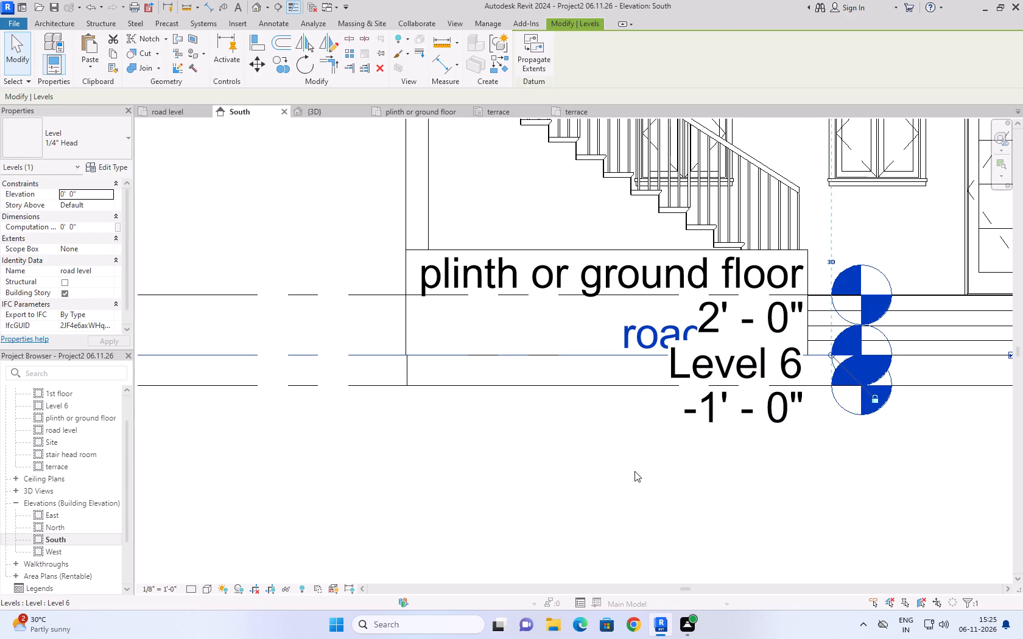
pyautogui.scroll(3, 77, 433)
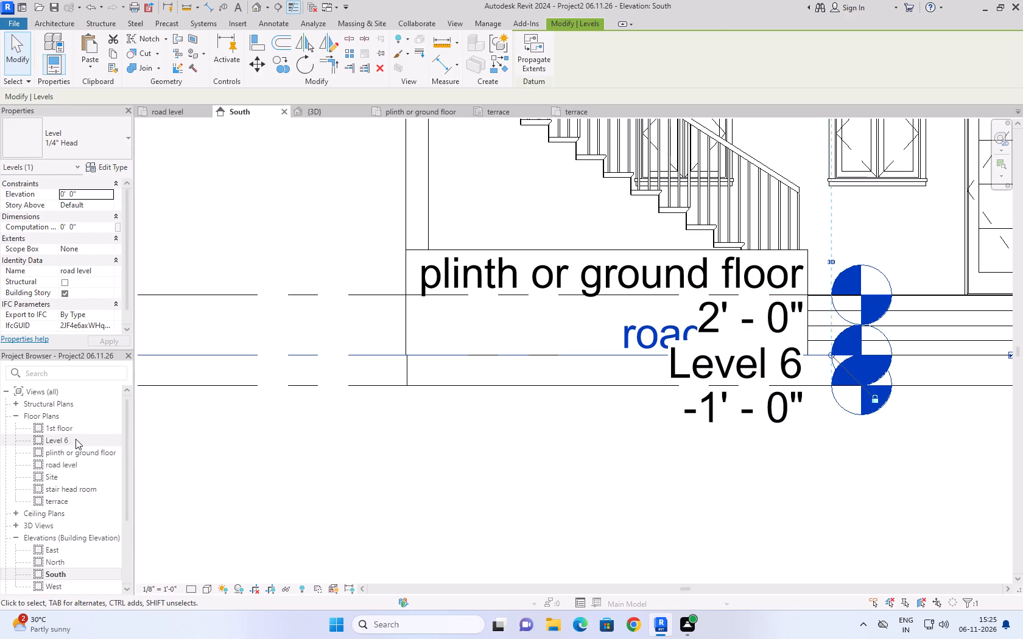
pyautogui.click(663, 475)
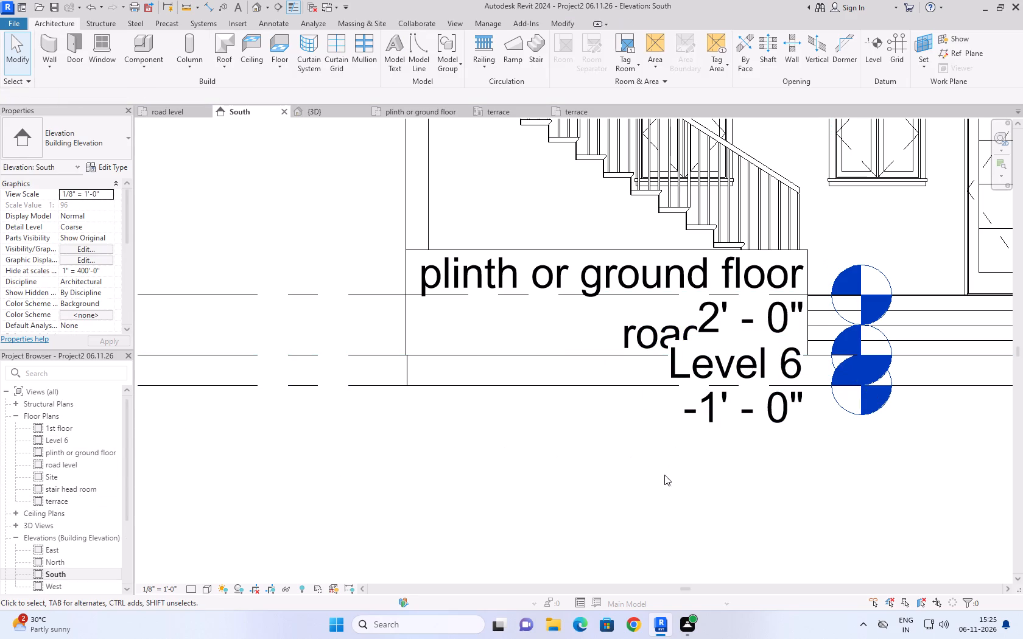
# Rename the Level 6 level in the South elevation as ramp level, including its matching floor plan view.
pyautogui.click(680, 365)
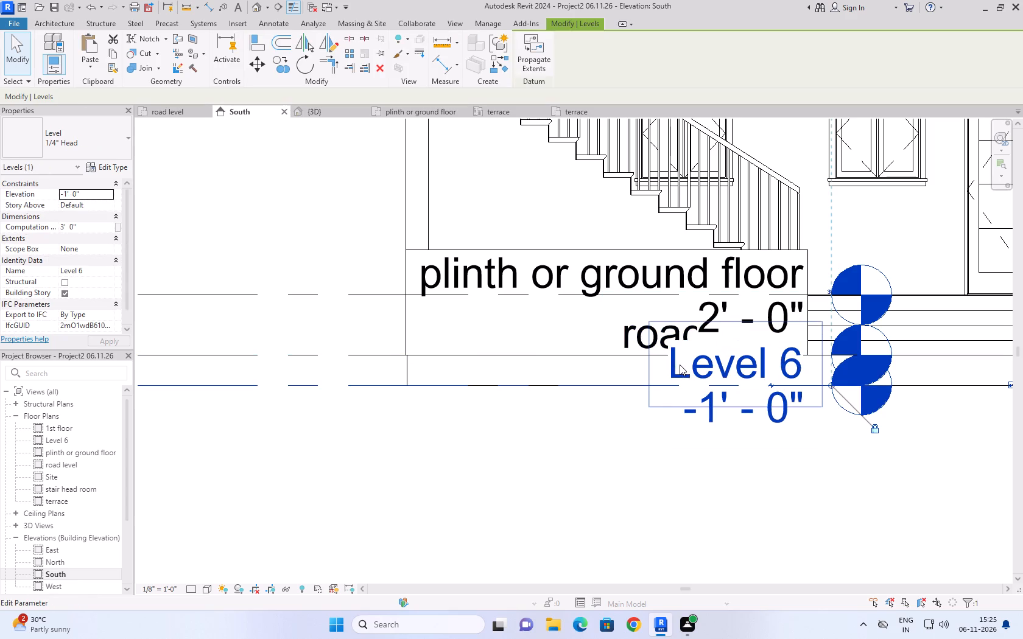
pyautogui.click(673, 358)
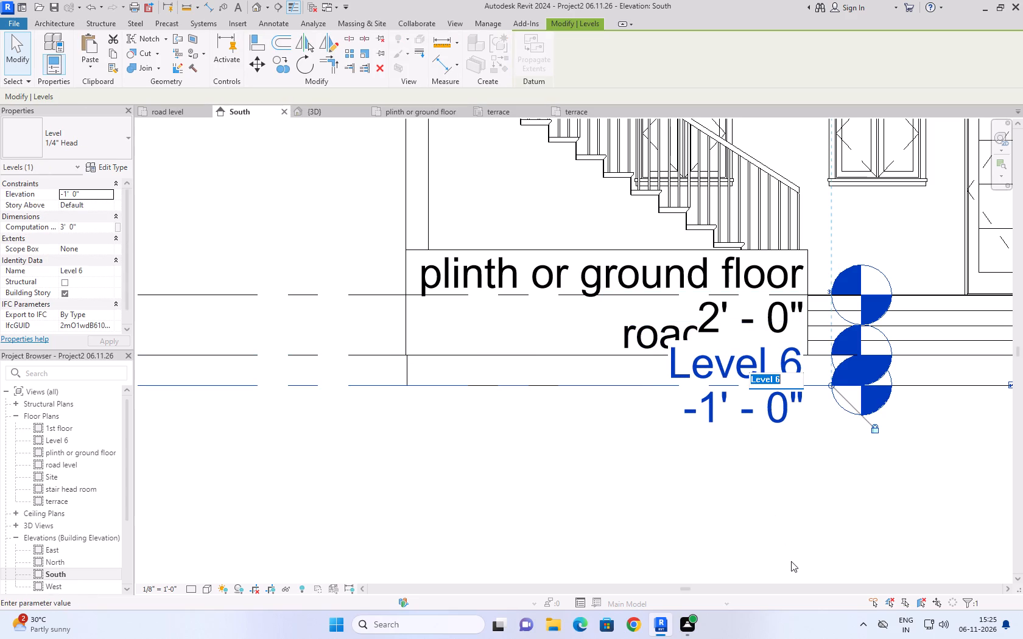
pyautogui.press('r')
pyautogui.write('amp level')
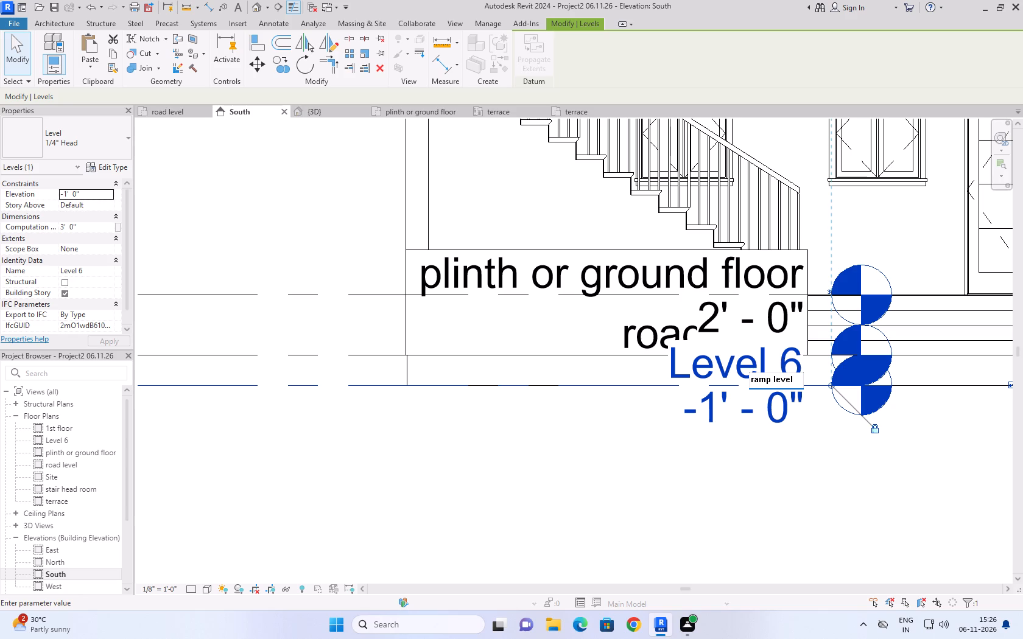
pyautogui.click(892, 501)
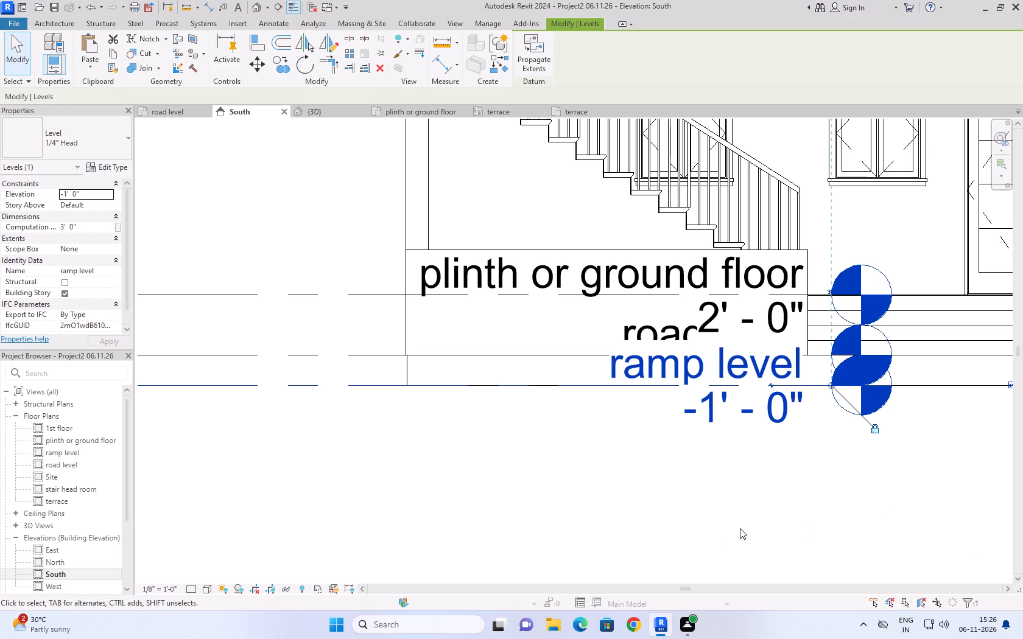
# Examine the ramp level floor plan, the levels in the South elevation and the front entrance in the 3D view.
pyautogui.scroll(-3, 743, 531)
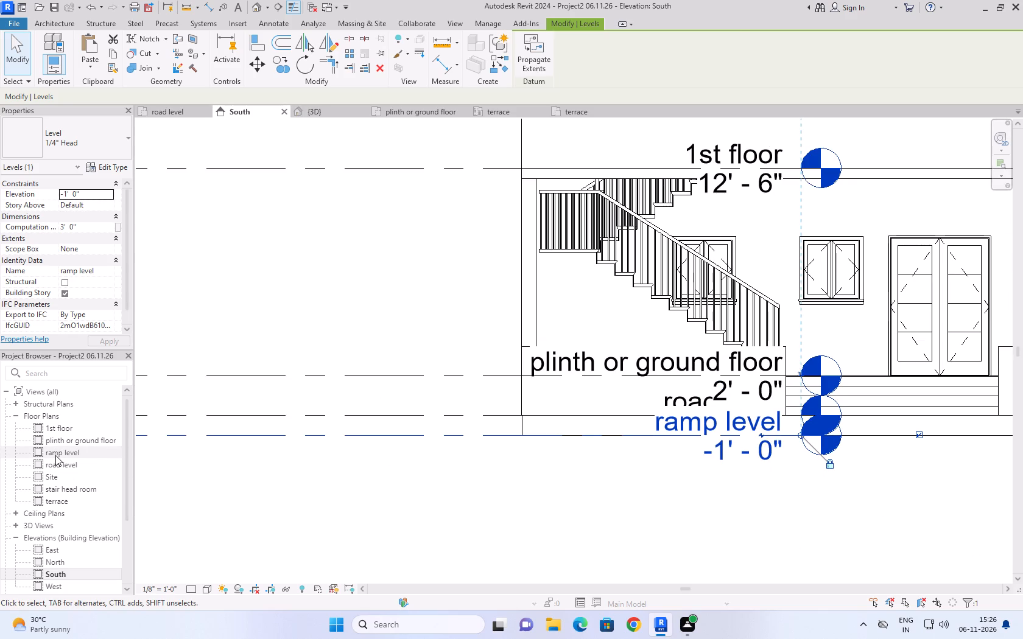
pyautogui.doubleClick(55, 455)
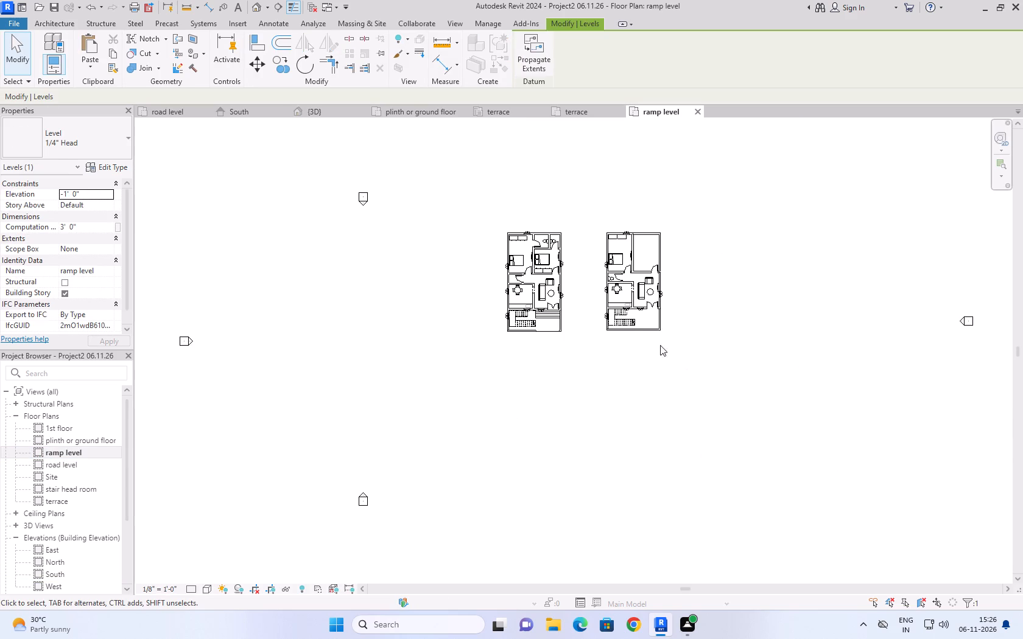
pyautogui.click(236, 111)
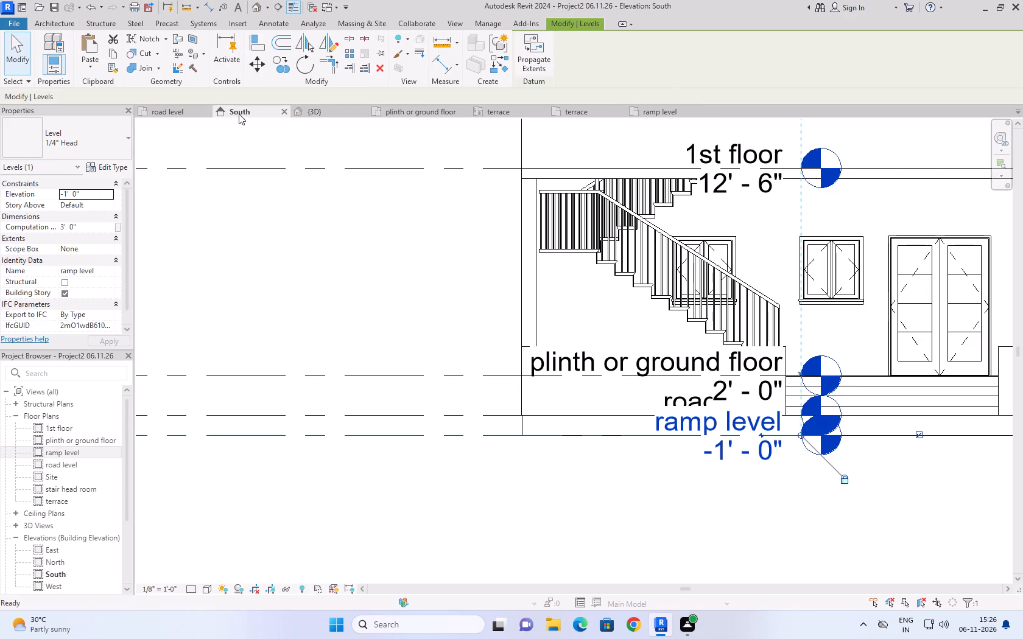
pyautogui.scroll(-4, 557, 474)
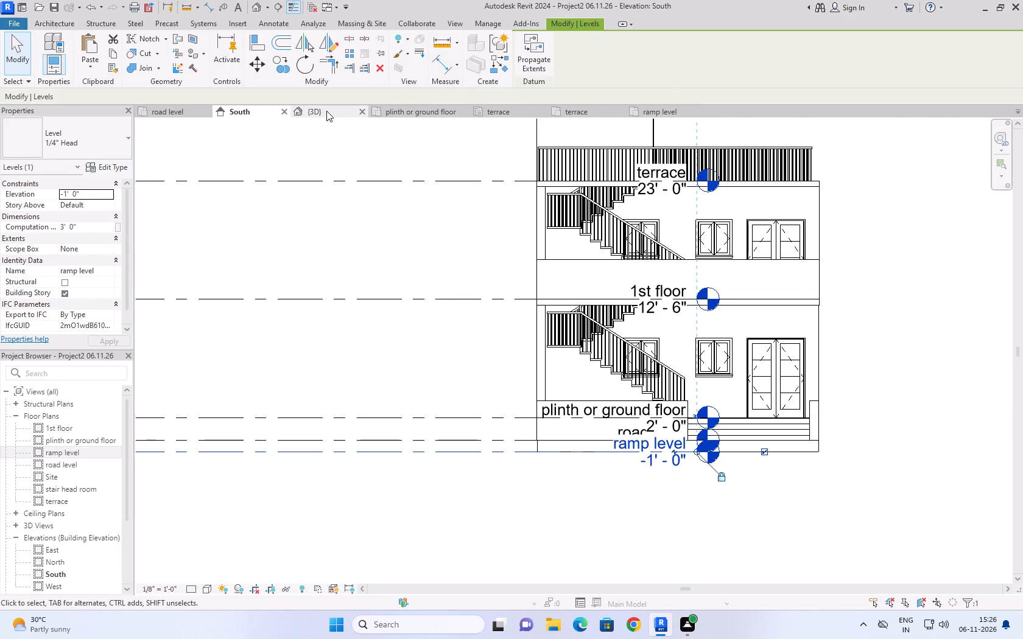
pyautogui.click(324, 111)
pyautogui.scroll(-1, 338, 375)
pyautogui.click(493, 478)
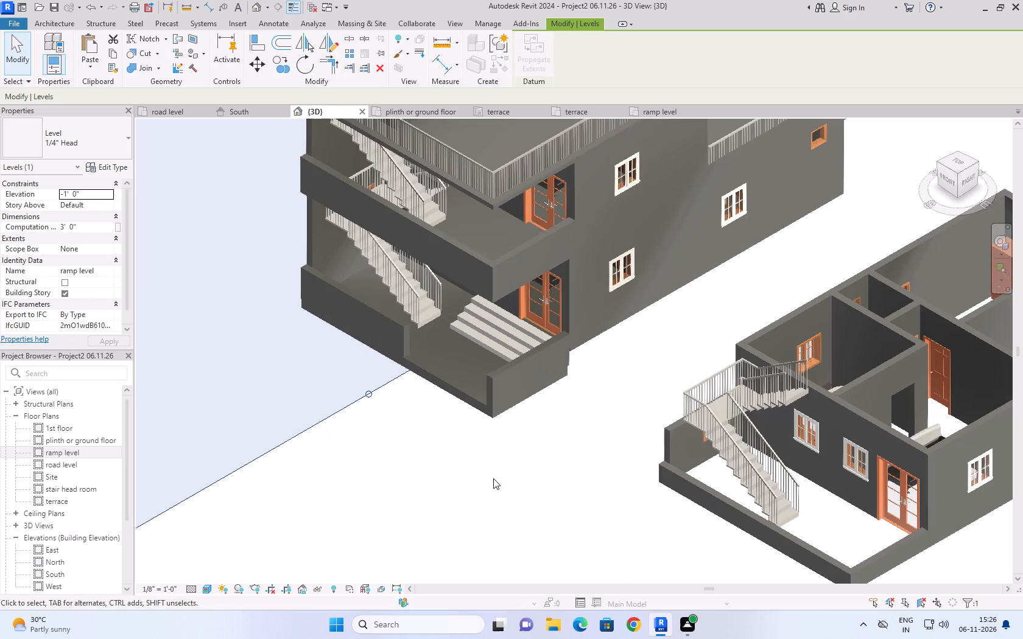
pyautogui.click(516, 425)
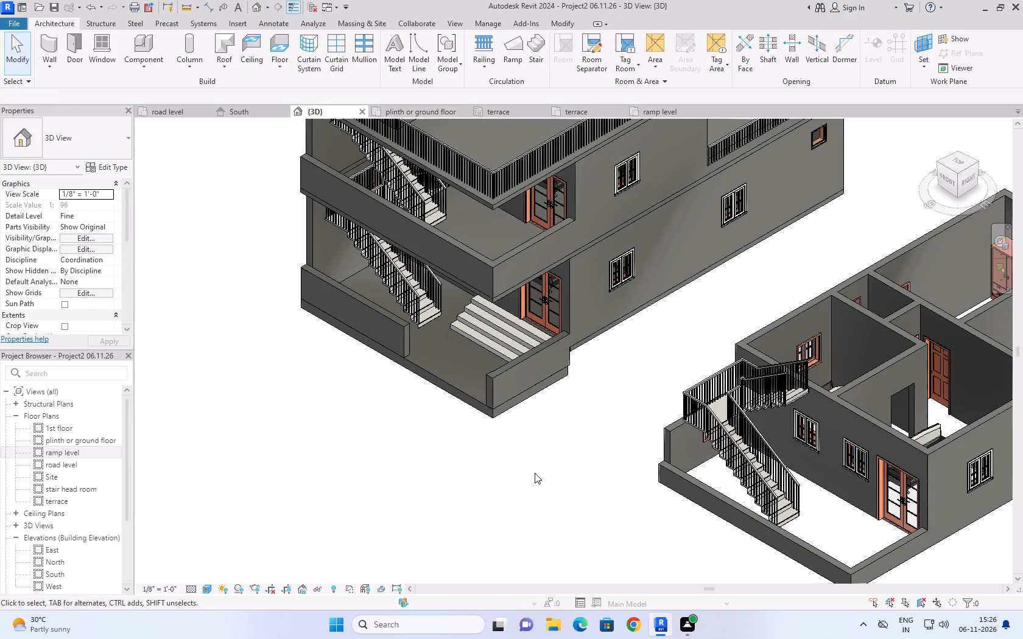
# Create a straight ramp about 11' 6" long on the ramp level plan, running up to the front edge of the entrance.
pyautogui.click(511, 48)
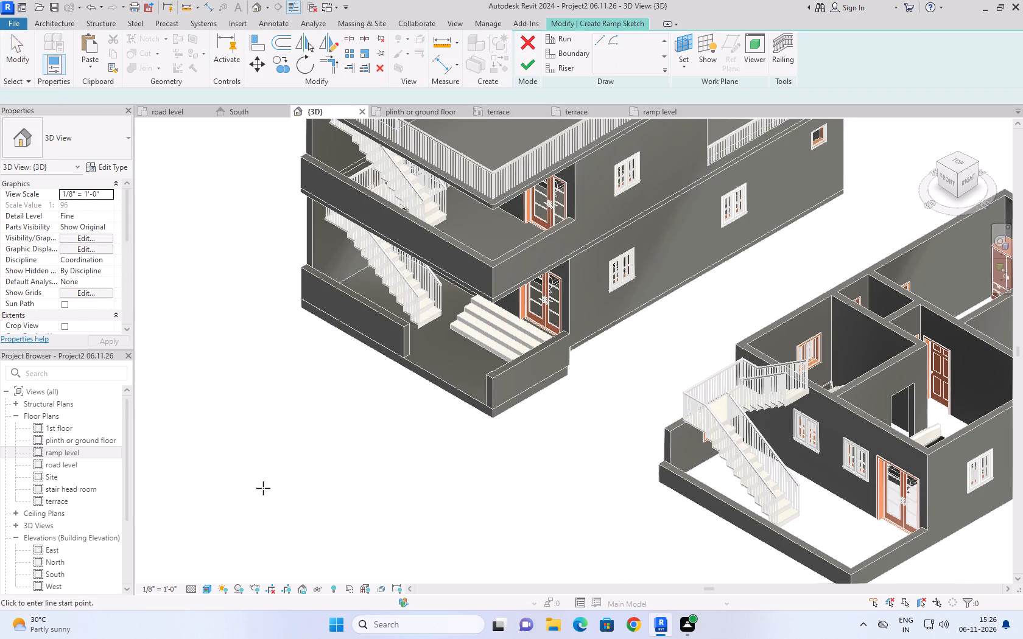
pyautogui.doubleClick(86, 454)
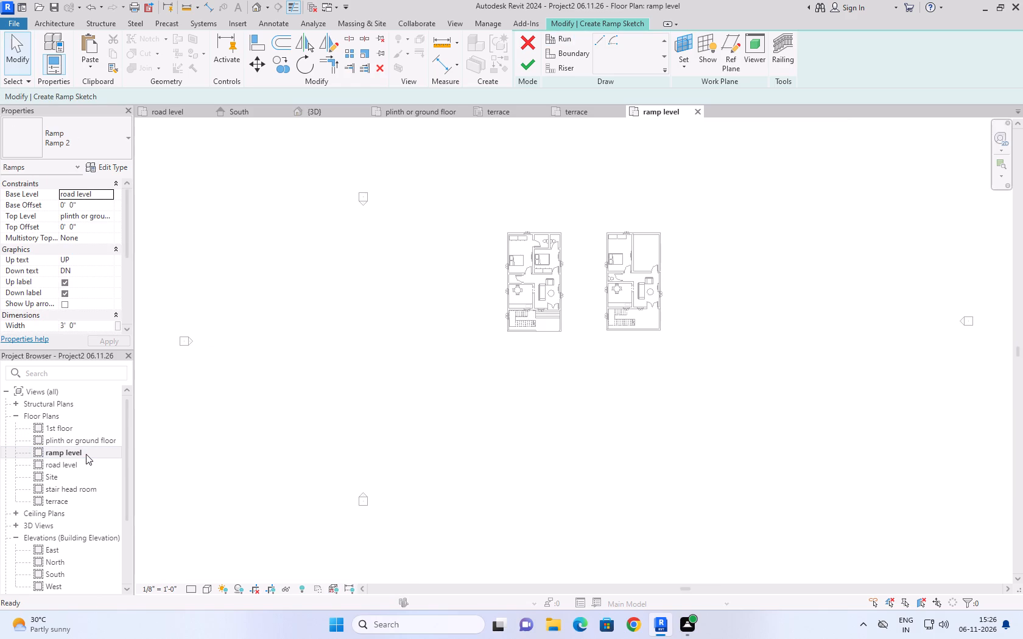
pyautogui.scroll(6, 537, 335)
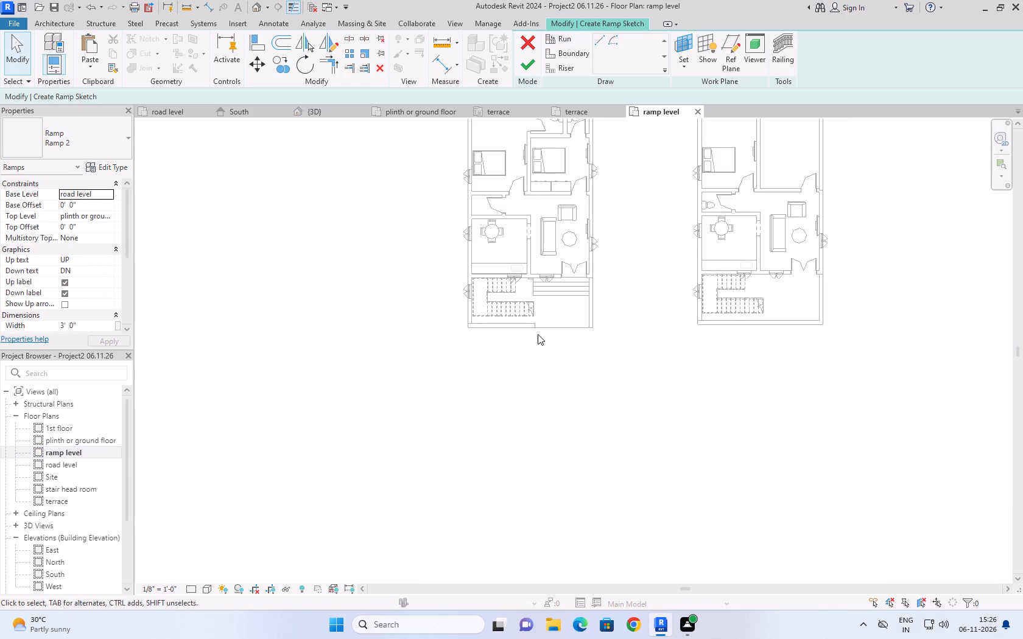
pyautogui.click(595, 40)
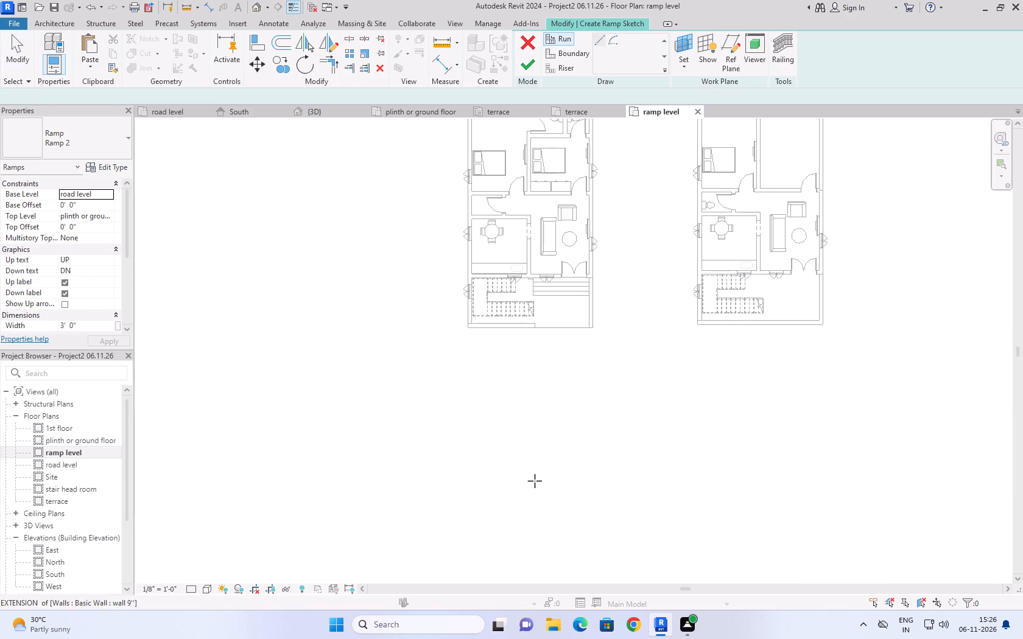
pyautogui.moveTo(564, 385); pyautogui.dragTo(564, 377)
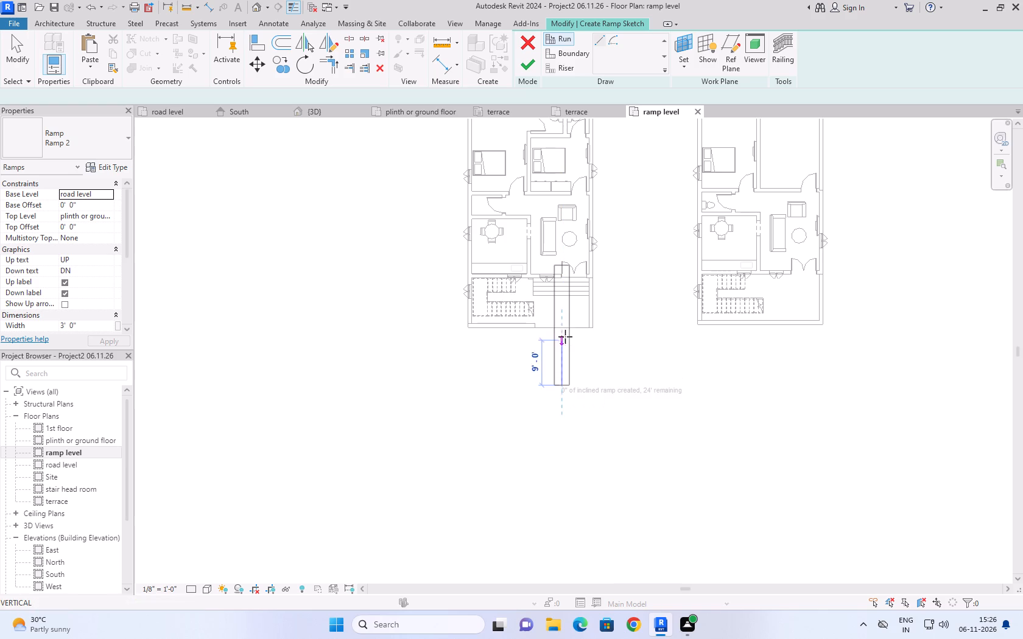
pyautogui.click(566, 329)
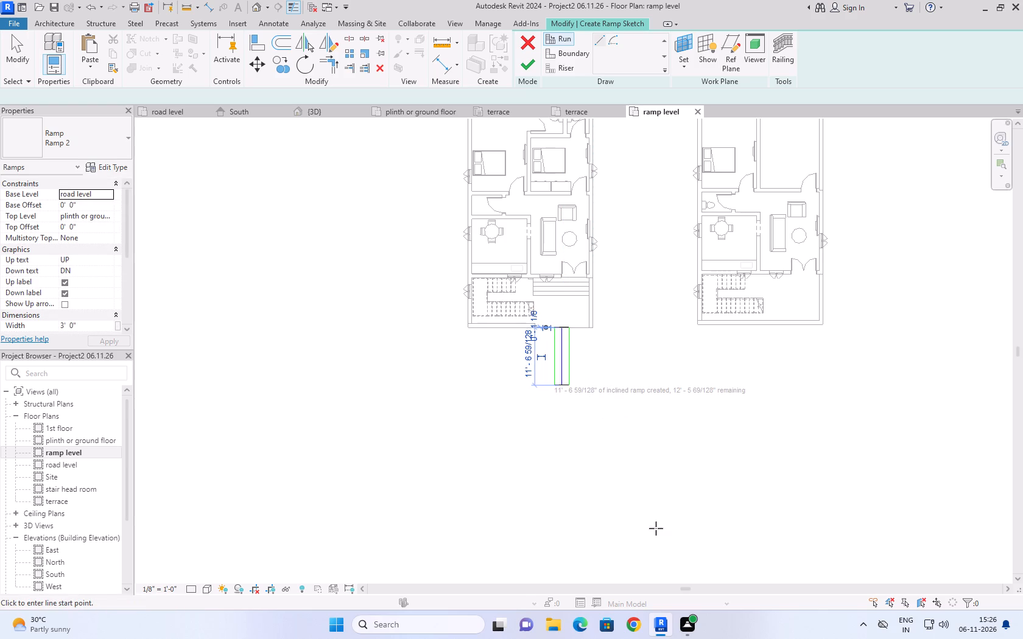
pyautogui.click(526, 63)
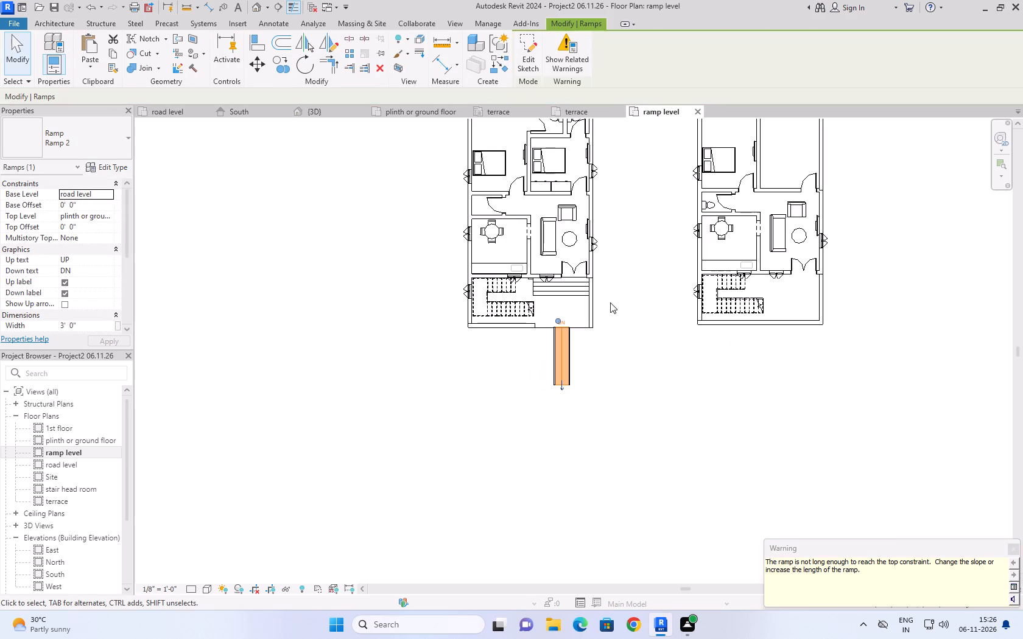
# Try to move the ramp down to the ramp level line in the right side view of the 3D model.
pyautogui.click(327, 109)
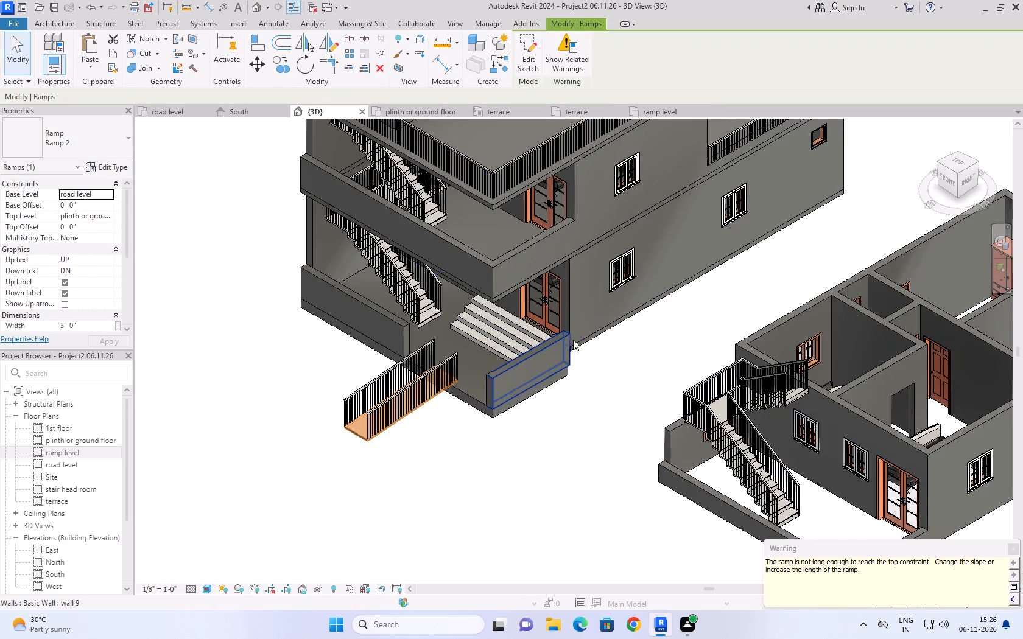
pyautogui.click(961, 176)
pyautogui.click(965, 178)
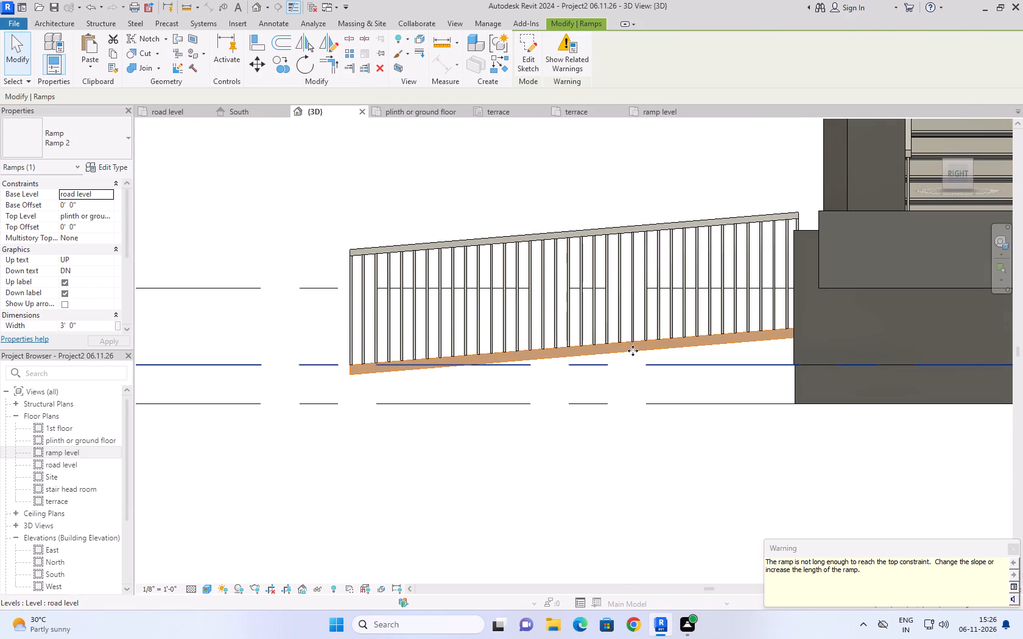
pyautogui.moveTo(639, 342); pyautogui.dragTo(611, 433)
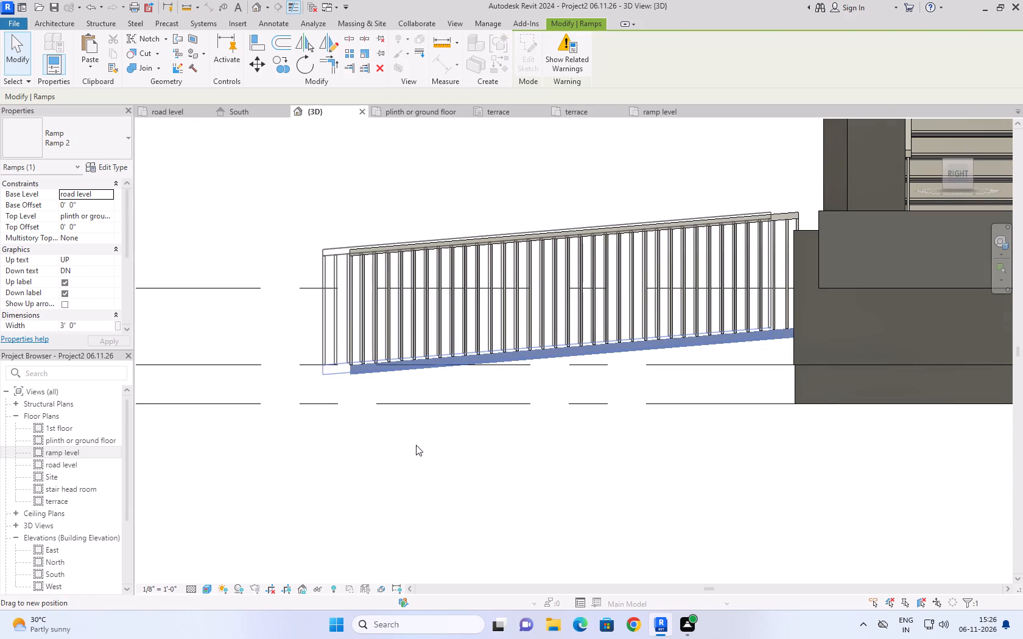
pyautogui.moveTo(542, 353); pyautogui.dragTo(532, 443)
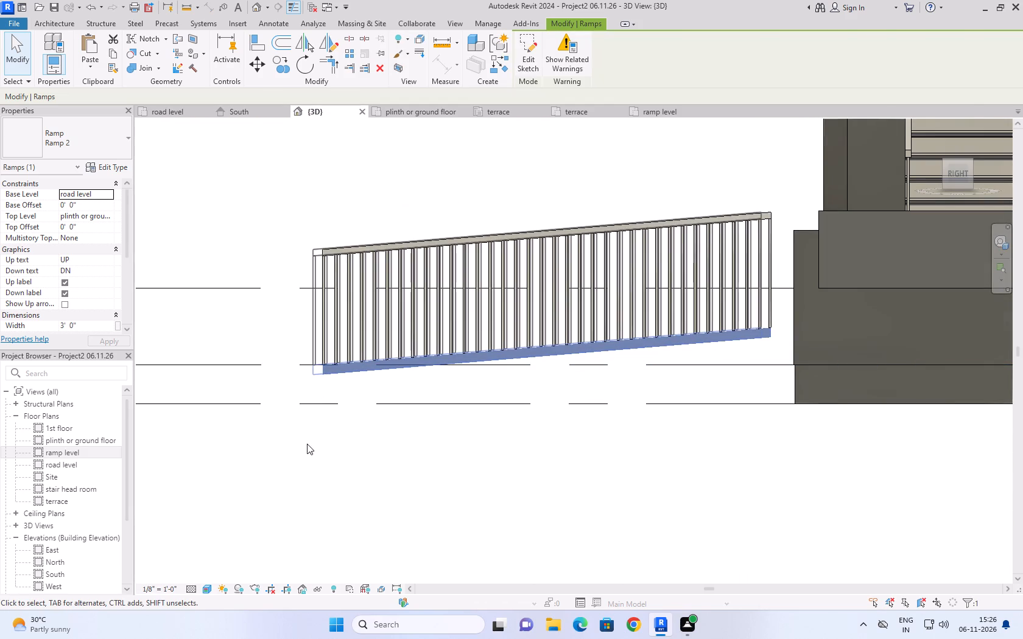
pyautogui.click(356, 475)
# Set the entrance ramp's base level to ramp level.
pyautogui.click(404, 357)
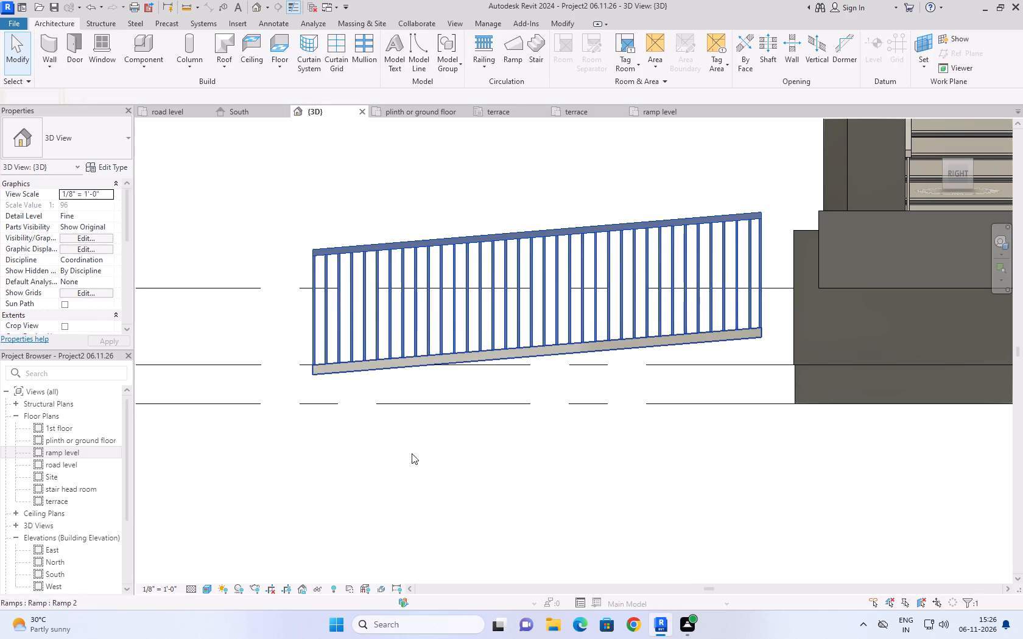
pyautogui.moveTo(452, 468); pyautogui.dragTo(469, 442)
pyautogui.click(459, 359)
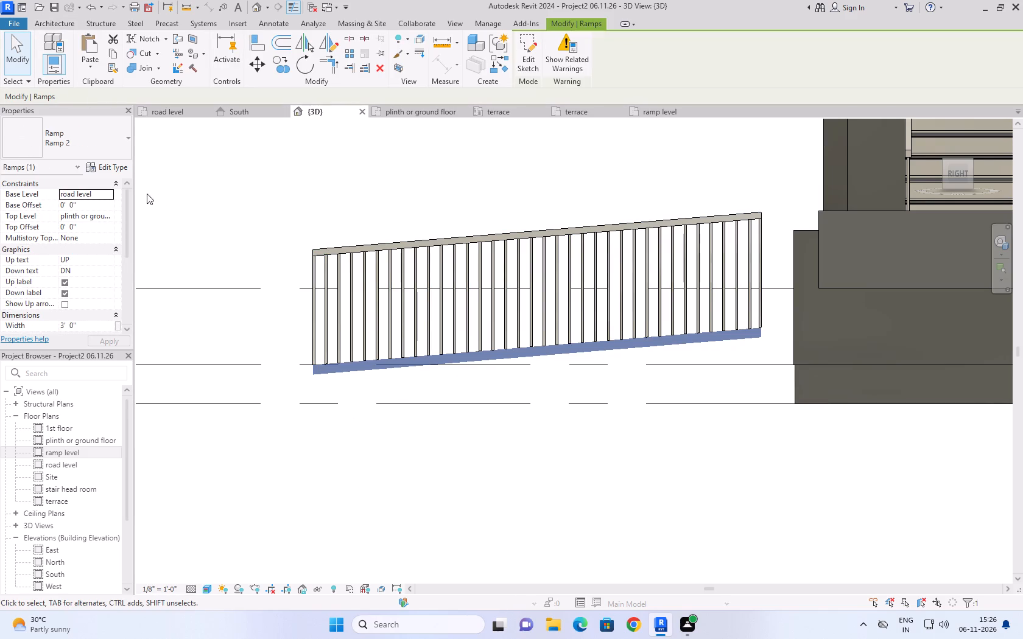
pyautogui.click(113, 192)
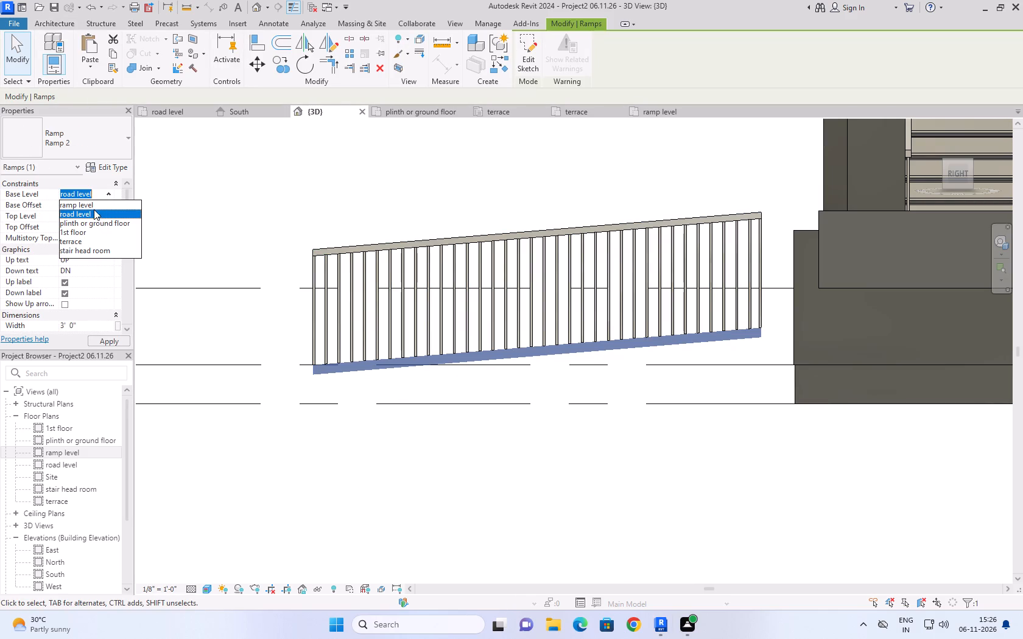
pyautogui.click(93, 204)
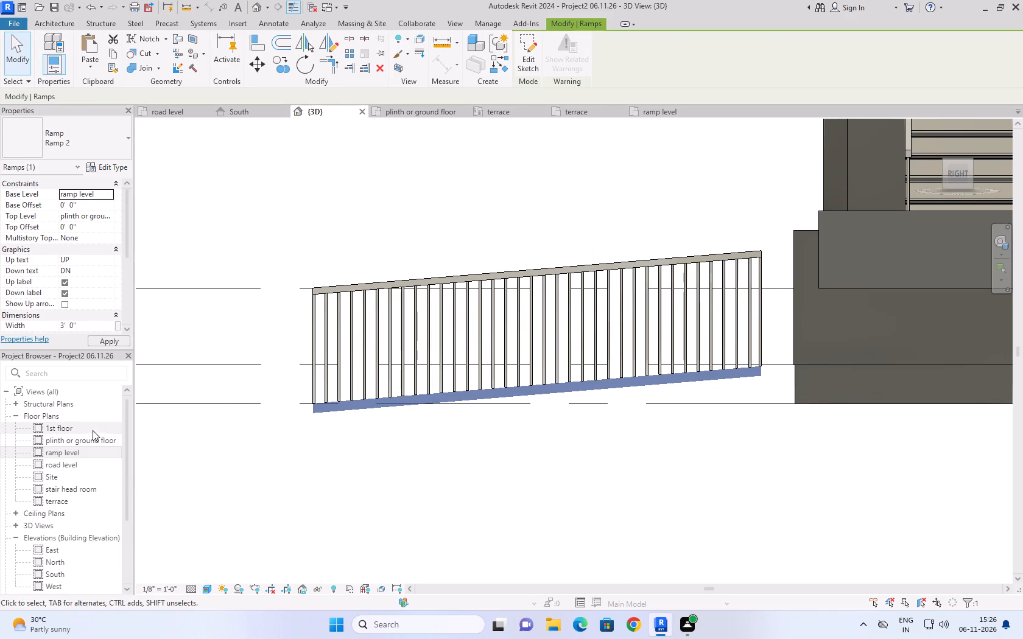
pyautogui.click(75, 453)
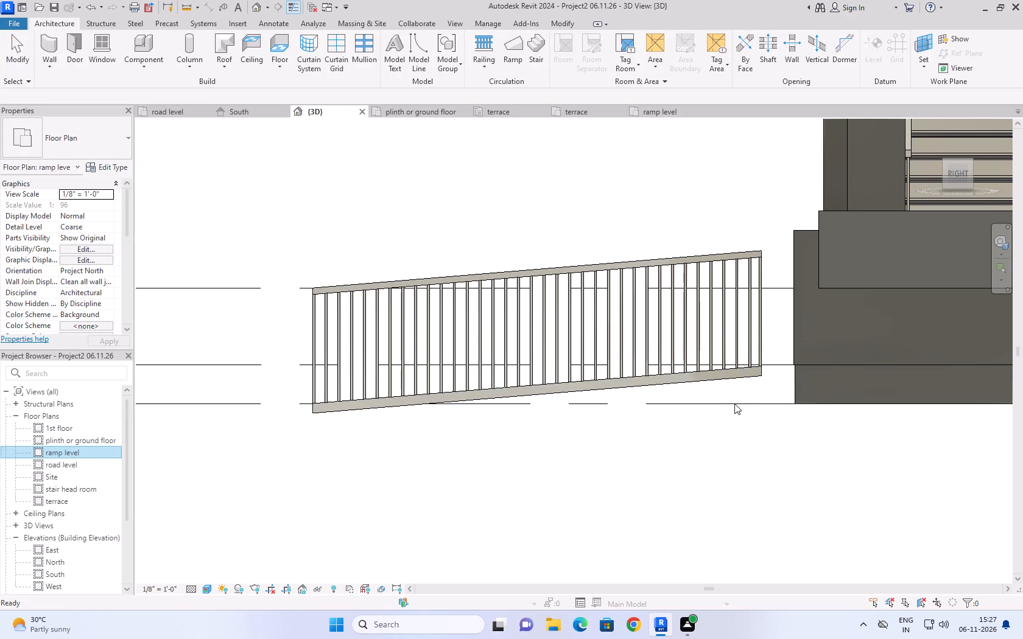
pyautogui.click(797, 459)
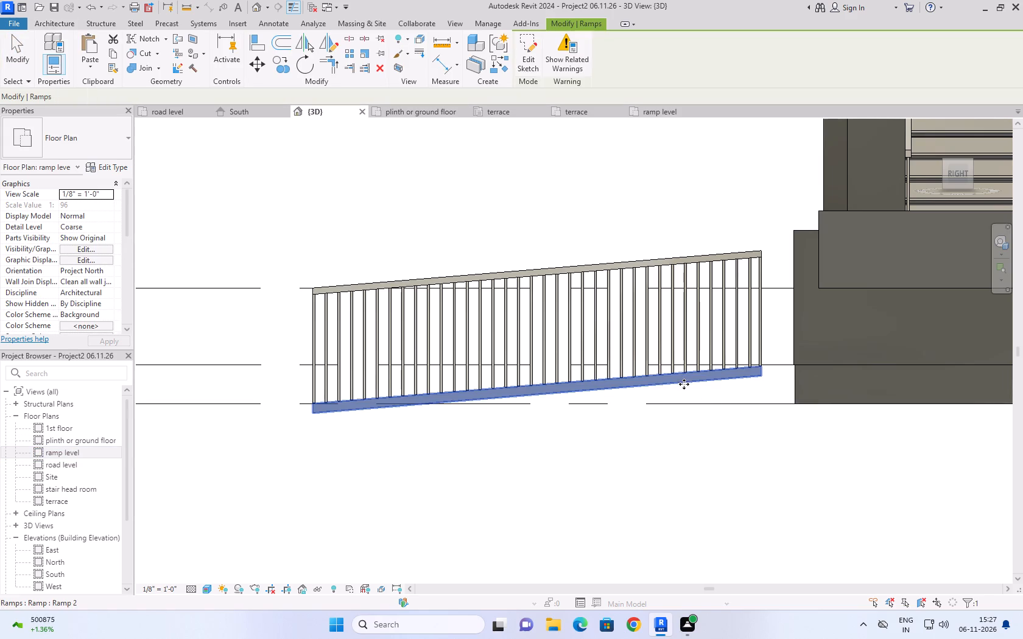
# Nudge the ramp horizontally toward the house until its upper end meets the front wall.
pyautogui.click(687, 382)
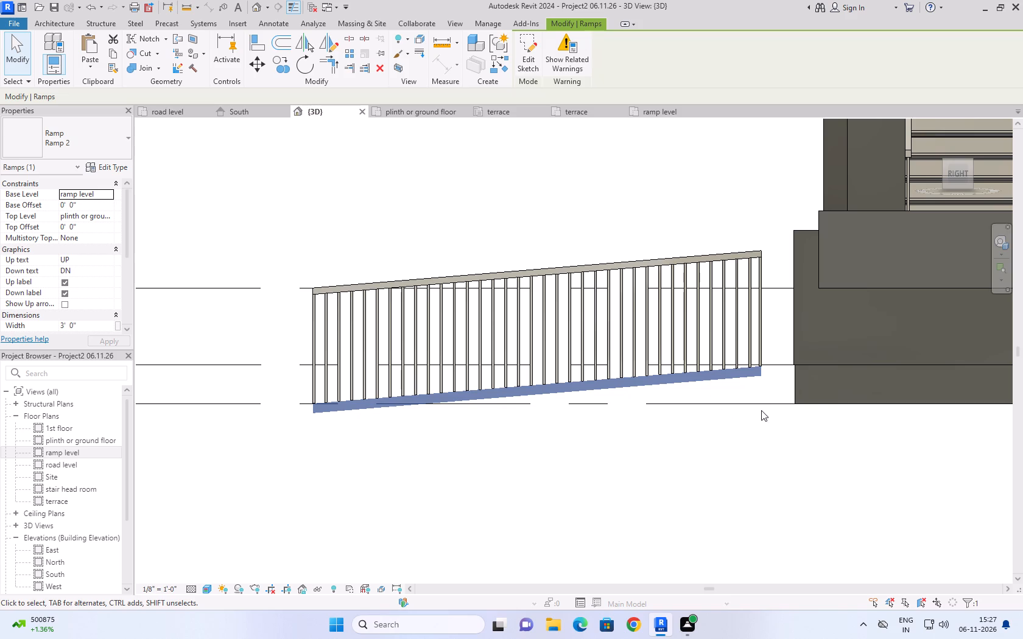
pyautogui.press('Right')
pyautogui.press('Right')
pyautogui.press('Right')
pyautogui.press('Right')
pyautogui.press('Right')
pyautogui.press('Right')
pyautogui.press('Right')
pyautogui.press('Right')
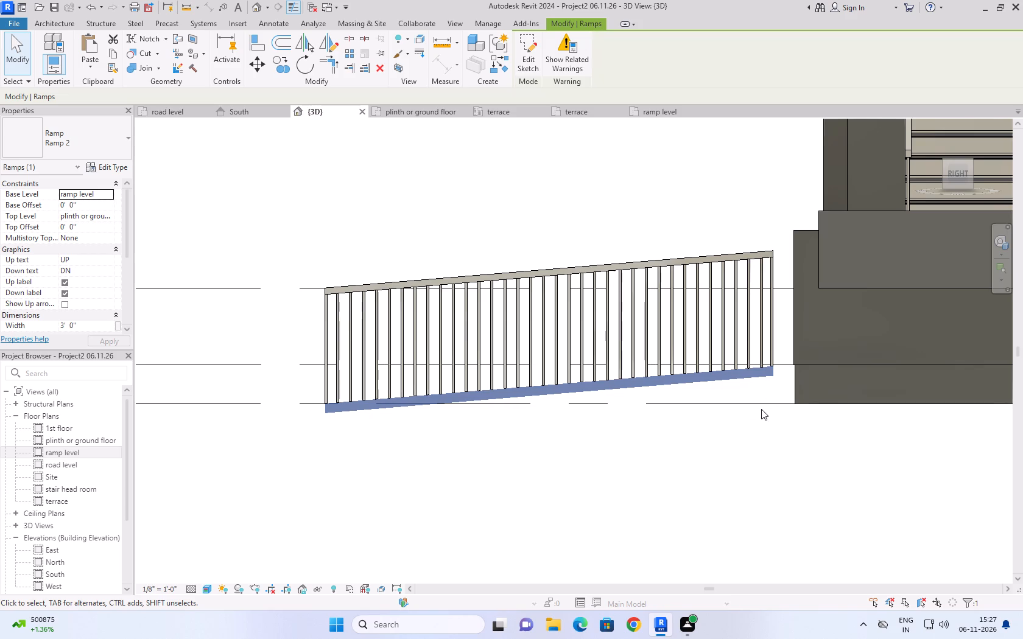
pyautogui.press('Right')
pyautogui.press('Right')
pyautogui.press('Right')
pyautogui.press('Right')
pyautogui.press('Right')
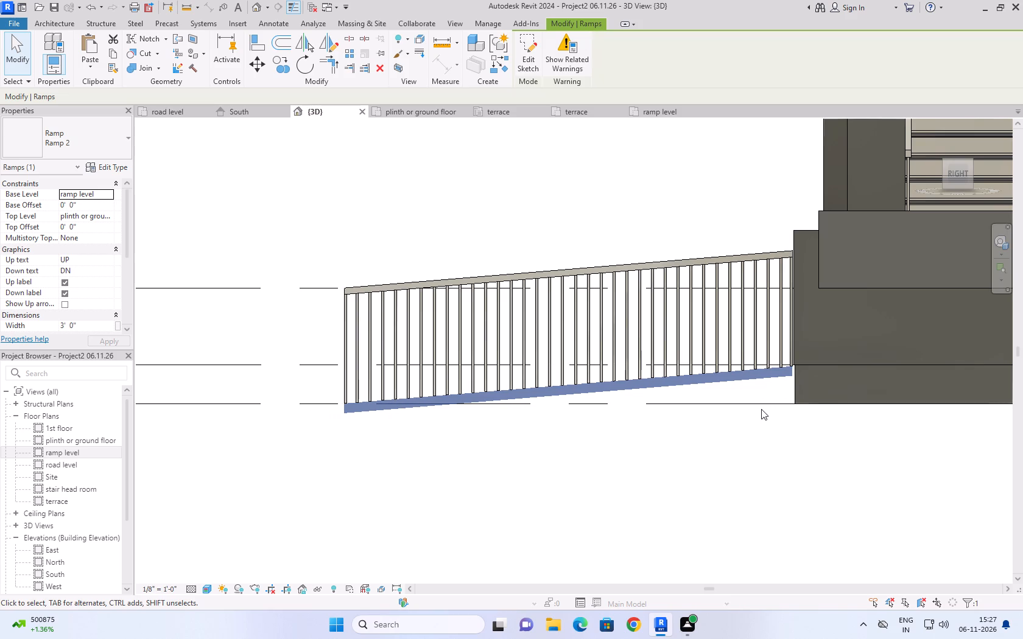
pyautogui.press('Right')
pyautogui.click(647, 430)
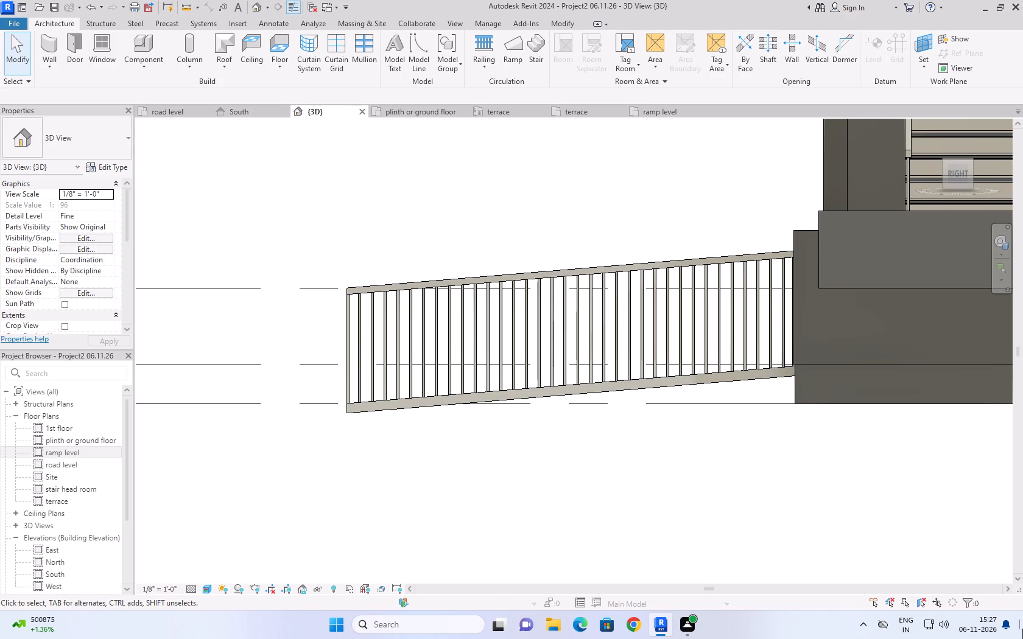
pyautogui.click(710, 500)
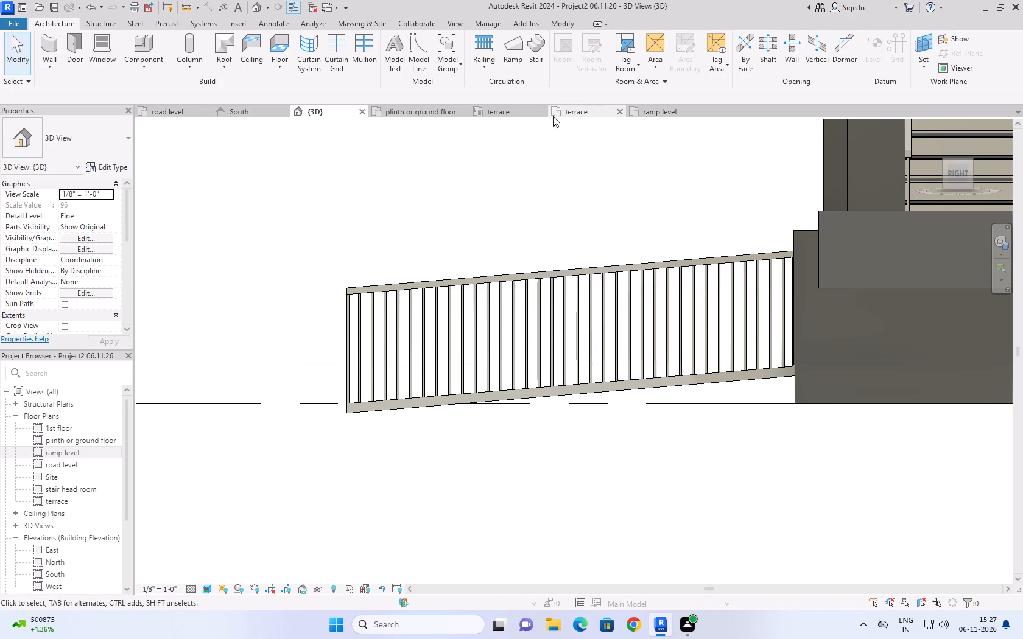
# Examine the ramp's position and width against the entrance opening in the plinth or ground floor plan.
pyautogui.click(427, 108)
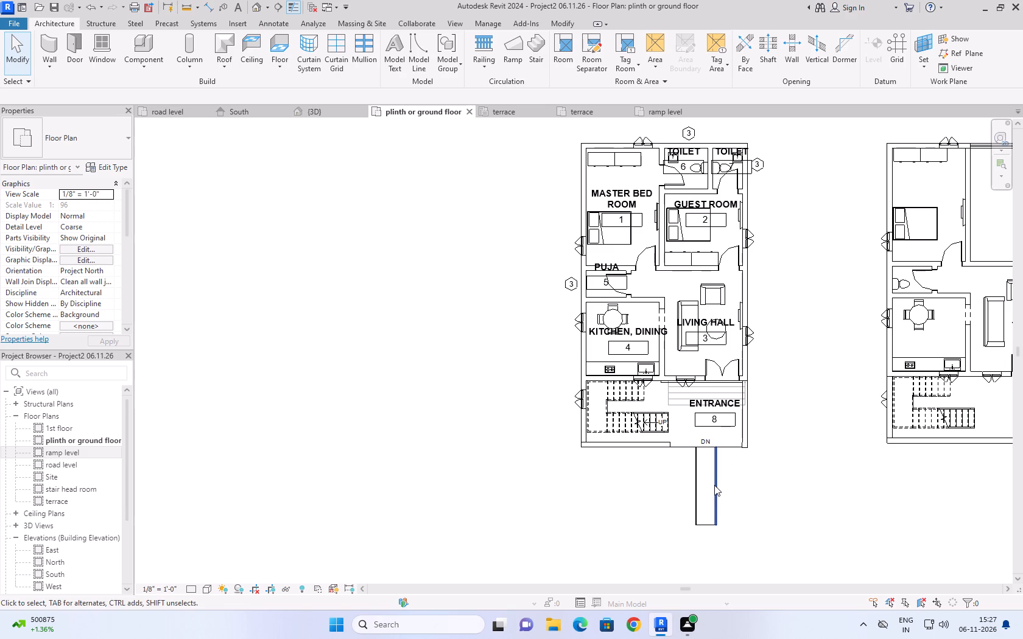
pyautogui.scroll(7, 714, 485)
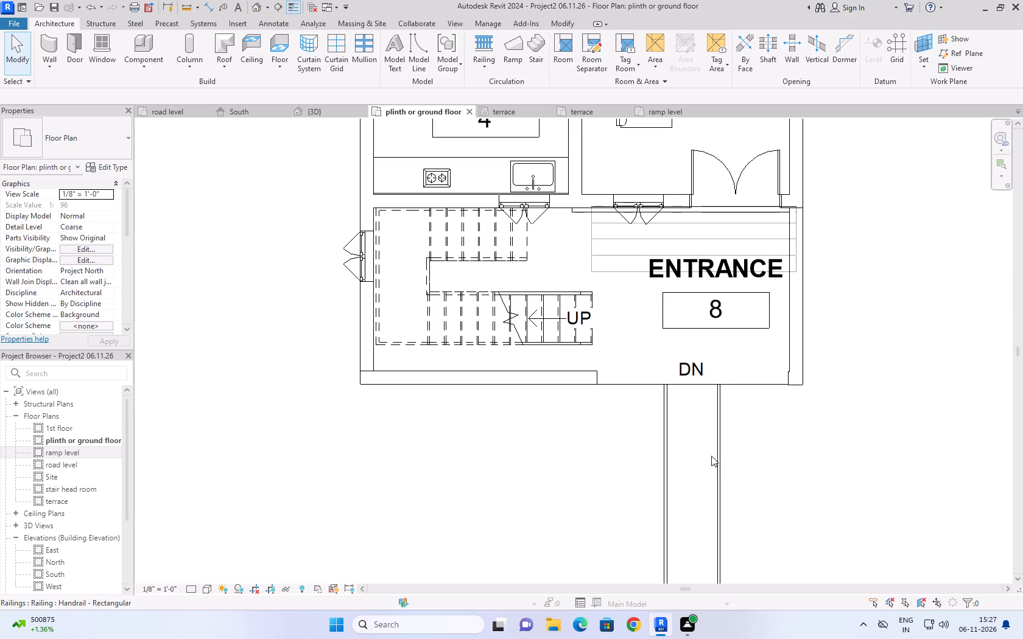
pyautogui.click(709, 450)
pyautogui.click(388, 413)
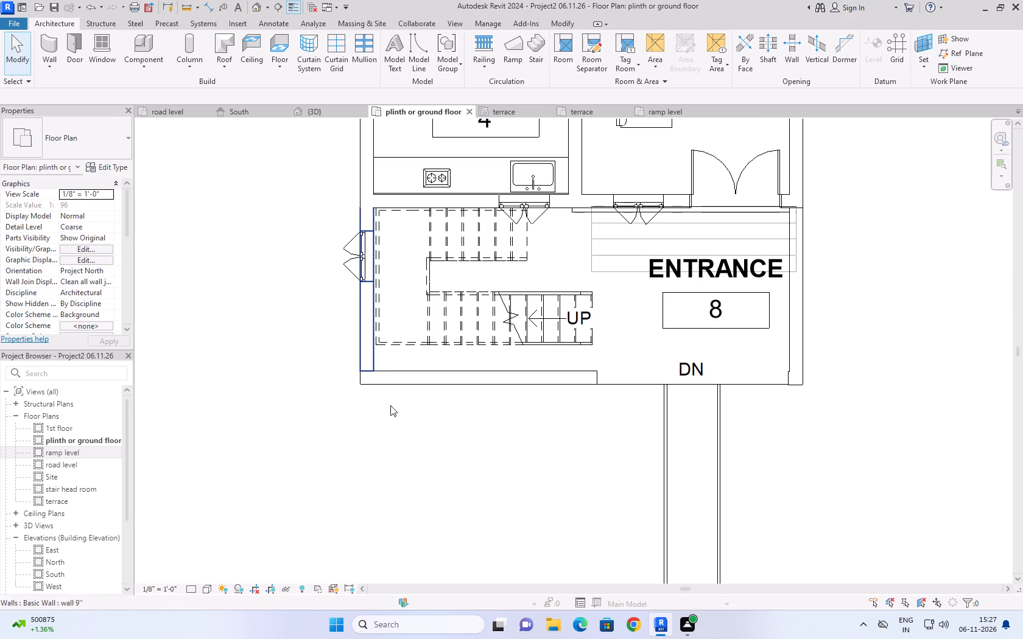
# In the ramp's sketch on the plinth or ground floor plan, move the east boundary outward to 5'-3" from the run centre line.
pyautogui.click(373, 413)
pyautogui.click(311, 107)
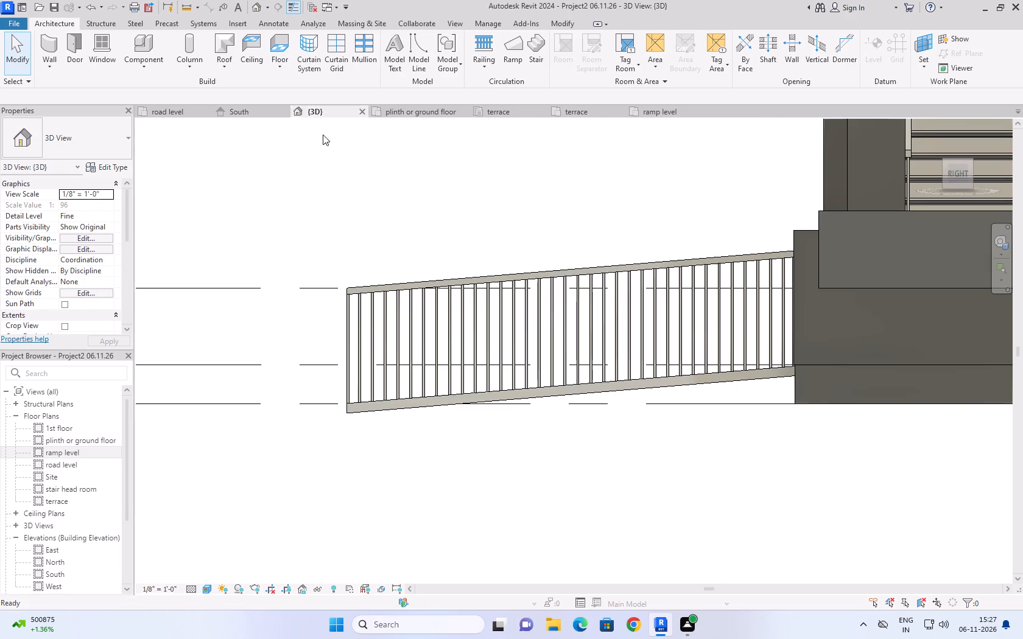
pyautogui.click(728, 539)
pyautogui.click(663, 384)
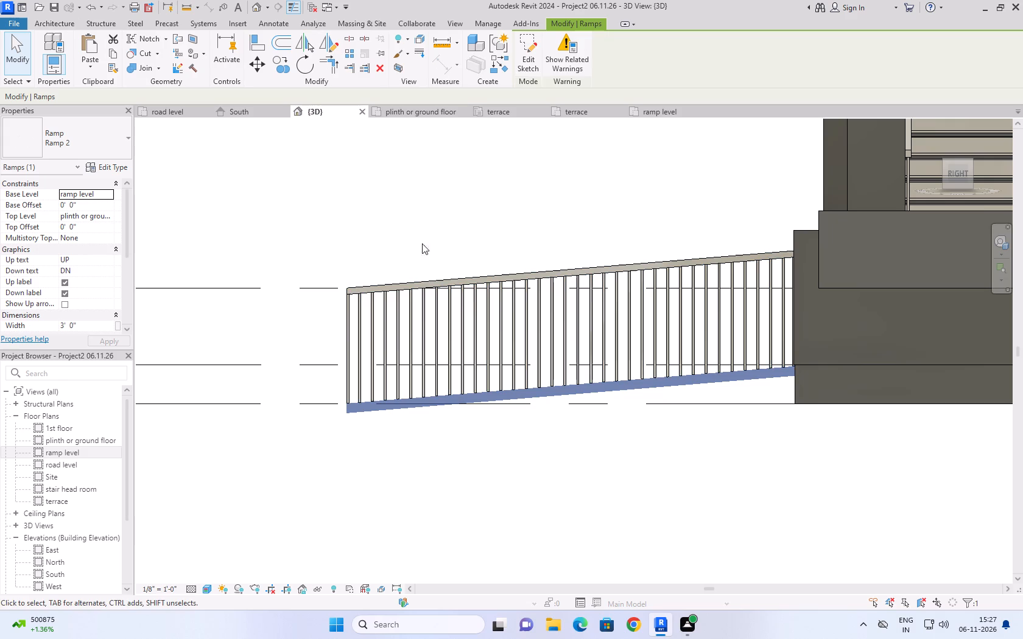
pyautogui.click(420, 112)
pyautogui.click(528, 67)
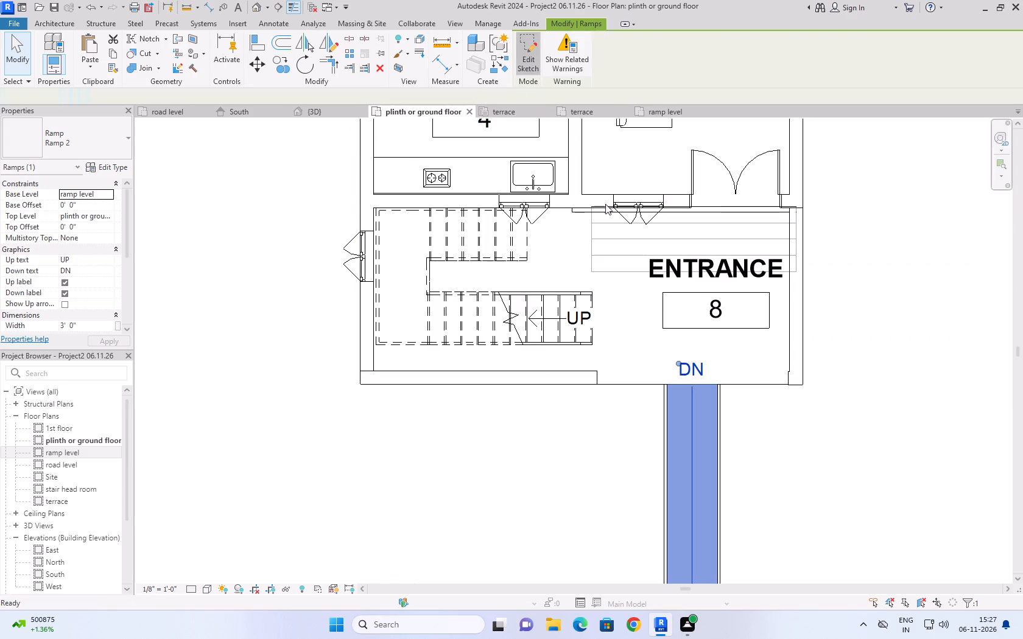
pyautogui.scroll(-4, 758, 411)
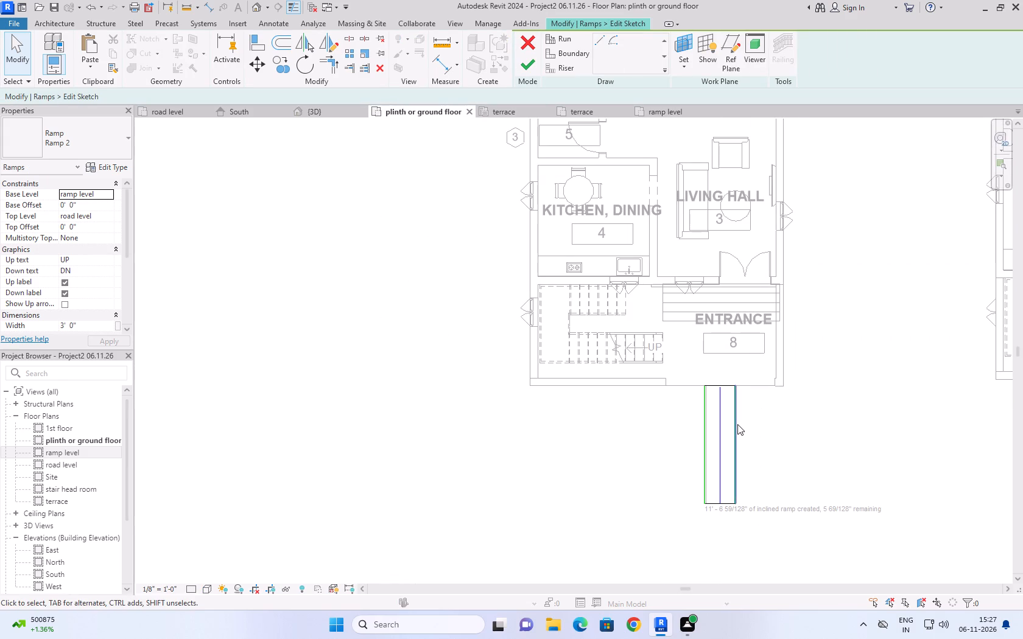
pyautogui.click(737, 424)
pyautogui.press('Right')
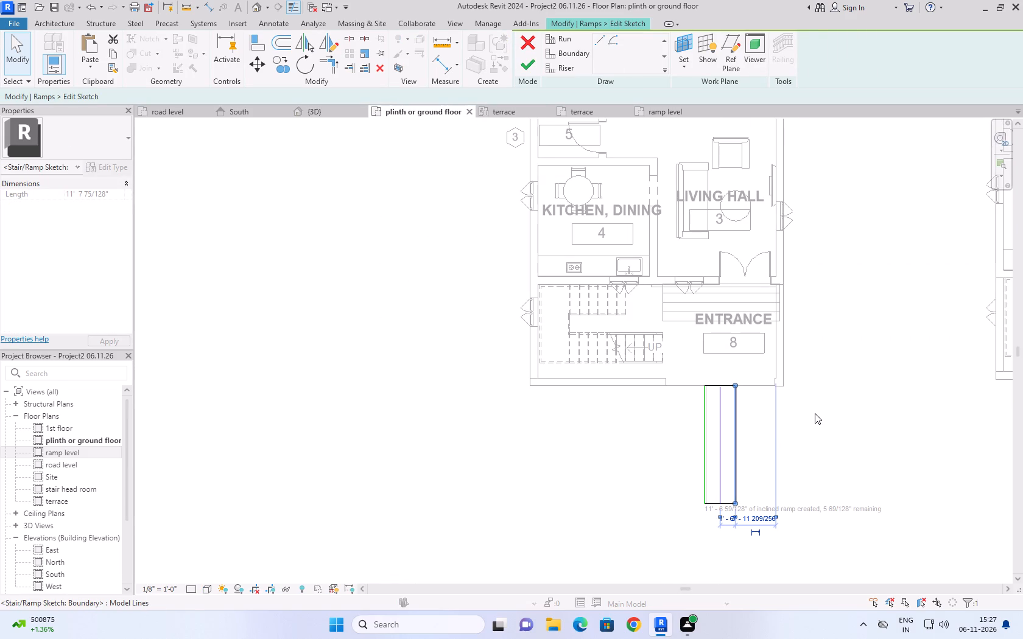
pyautogui.press('Right')
pyautogui.press('Right')
pyautogui.press('Right')
pyautogui.press('Right')
pyautogui.press('Right')
pyautogui.press('Right')
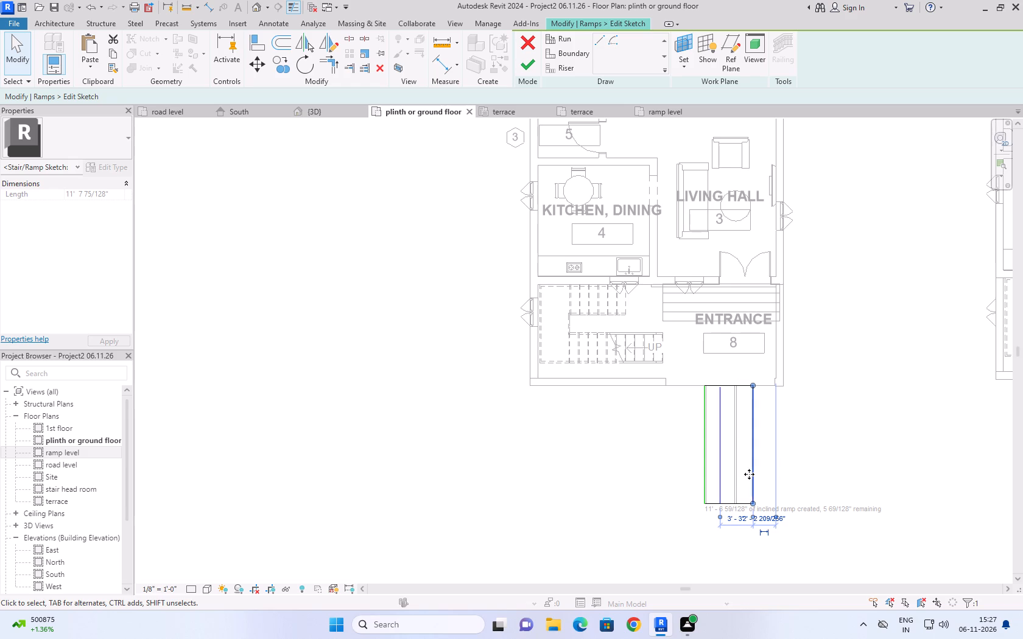
pyautogui.click(731, 449)
pyautogui.click(751, 417)
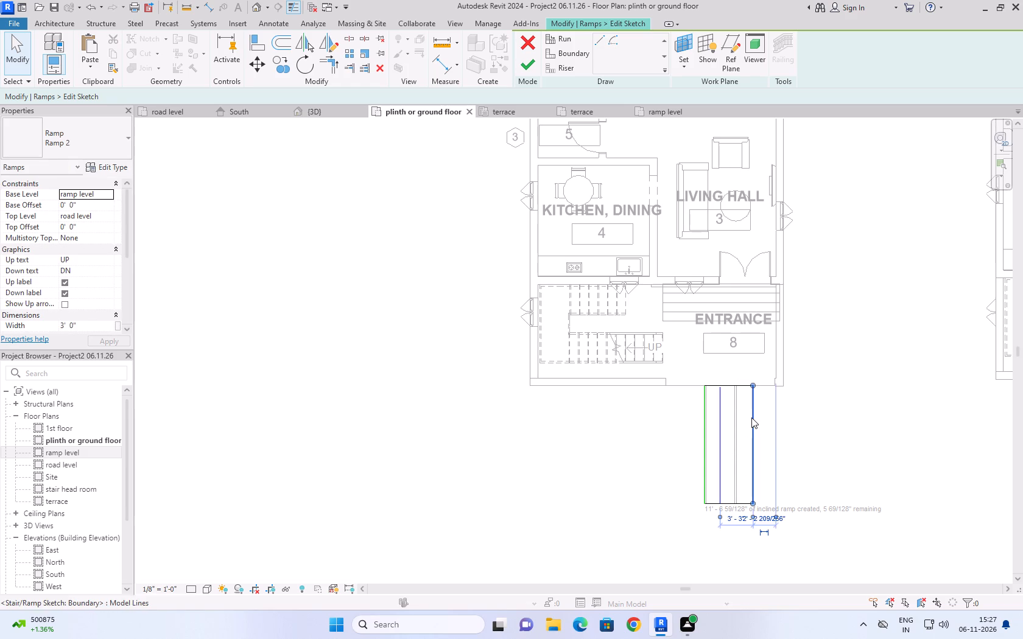
pyautogui.press('Right')
pyautogui.press('Right')
pyautogui.press('Right')
pyautogui.press('Right')
pyautogui.press('Right')
pyautogui.press('Right')
pyautogui.press('Right')
pyautogui.press('Right')
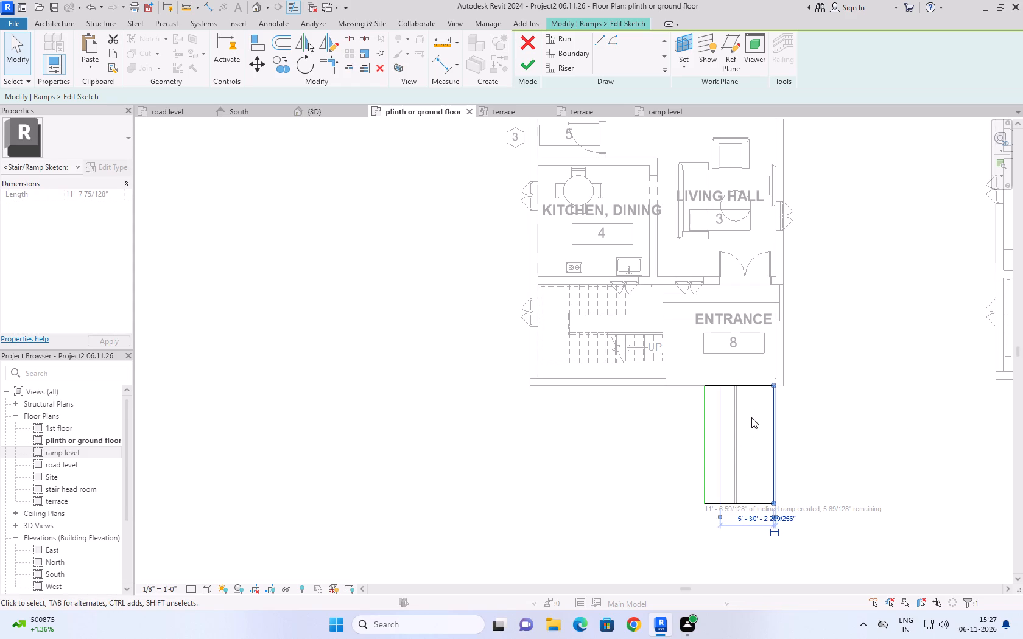
# Move the ramp sketch's west boundary outward to 5'-6" from the run centre line and finish the sketch.
pyautogui.click(708, 435)
pyautogui.press('Left')
pyautogui.press('Left')
pyautogui.press('Left')
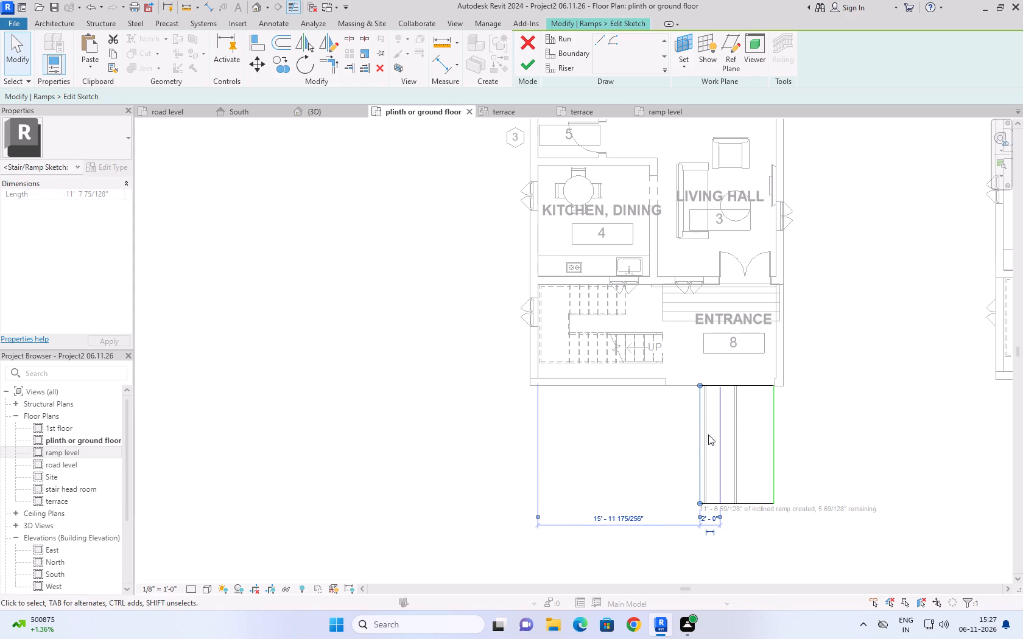
pyautogui.press('Left')
pyautogui.press('Left')
pyautogui.press('Left')
pyautogui.press('Left')
pyautogui.press('Left')
pyautogui.press('Left')
pyautogui.press('Left')
pyautogui.press('Left')
pyautogui.press('Left')
pyautogui.press('Left')
pyautogui.press('Left')
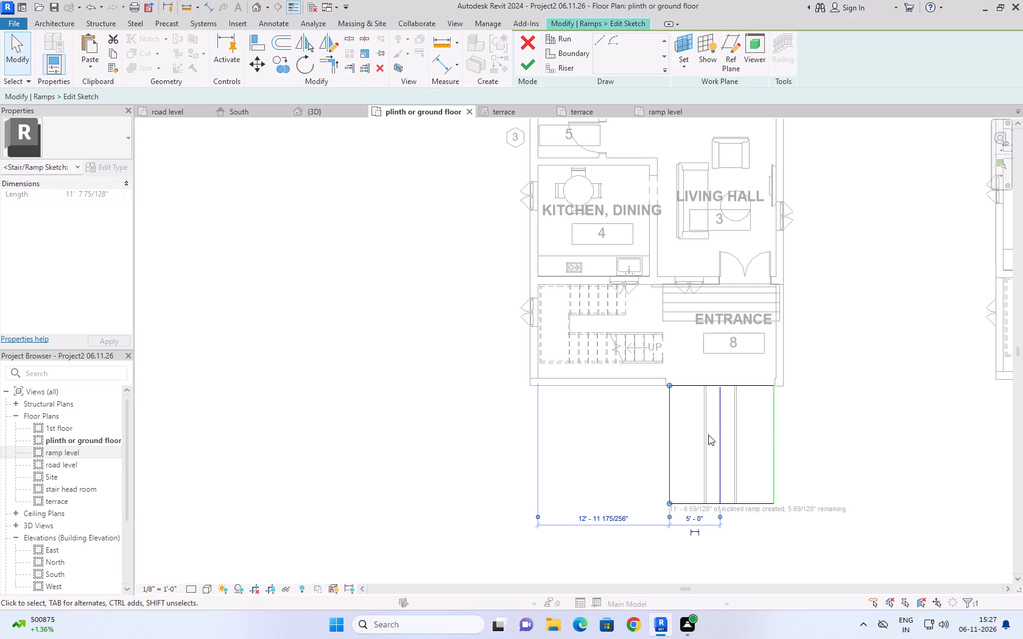
pyautogui.press('Left')
pyautogui.press('Left')
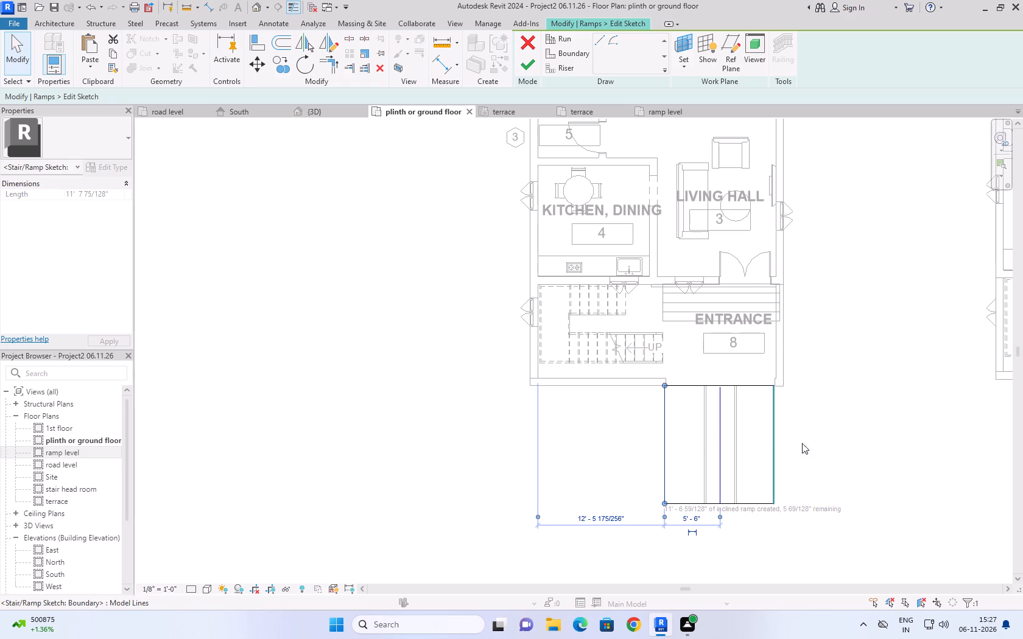
pyautogui.click(834, 433)
pyautogui.click(527, 68)
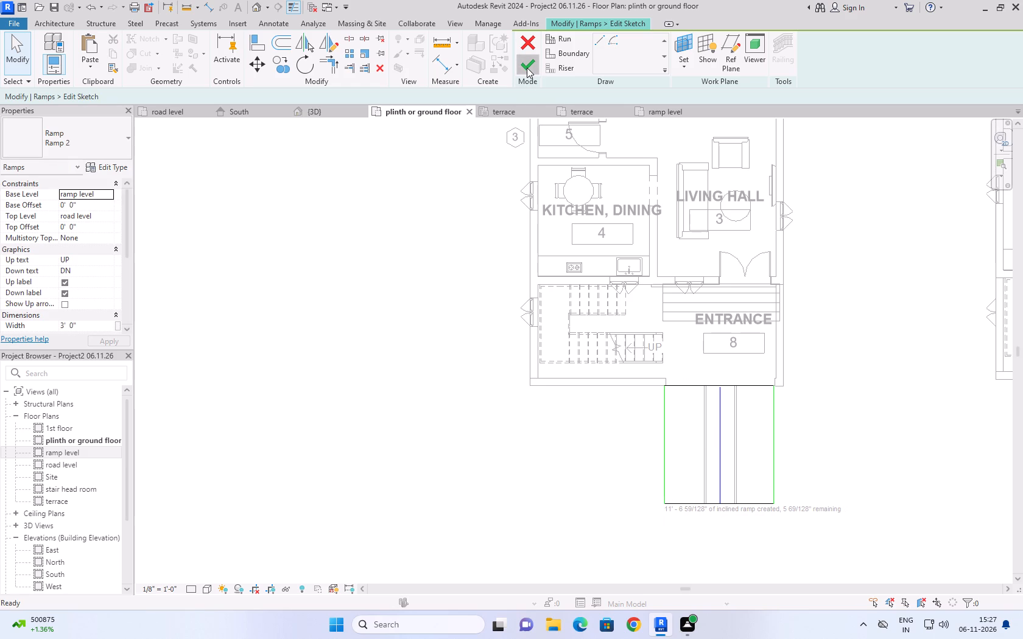
# Delete both railings along the sides of the entrance ramp in the 3D model.
pyautogui.click(331, 106)
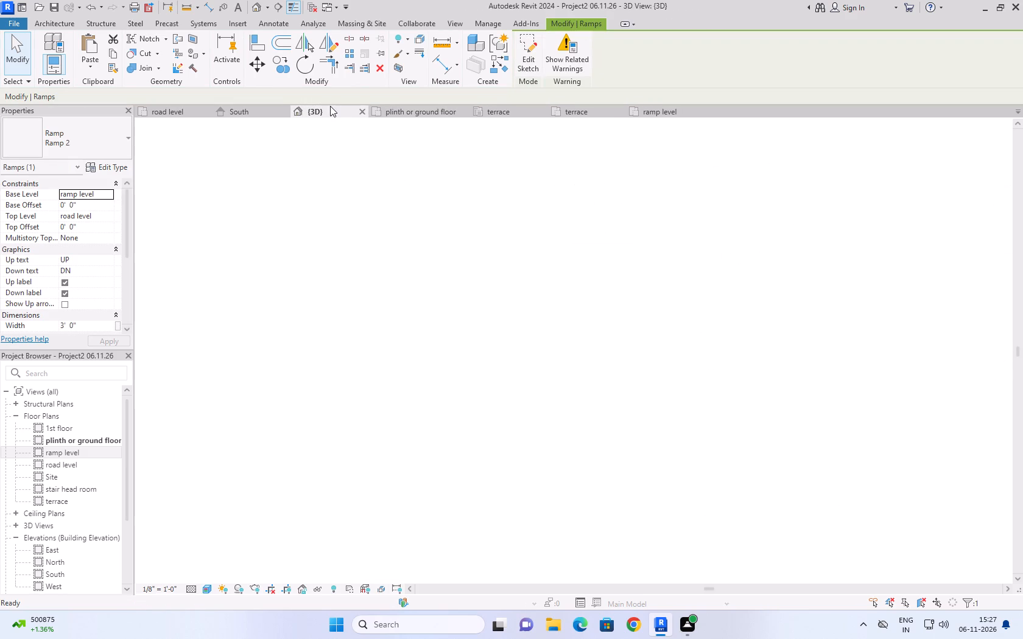
pyautogui.click(569, 473)
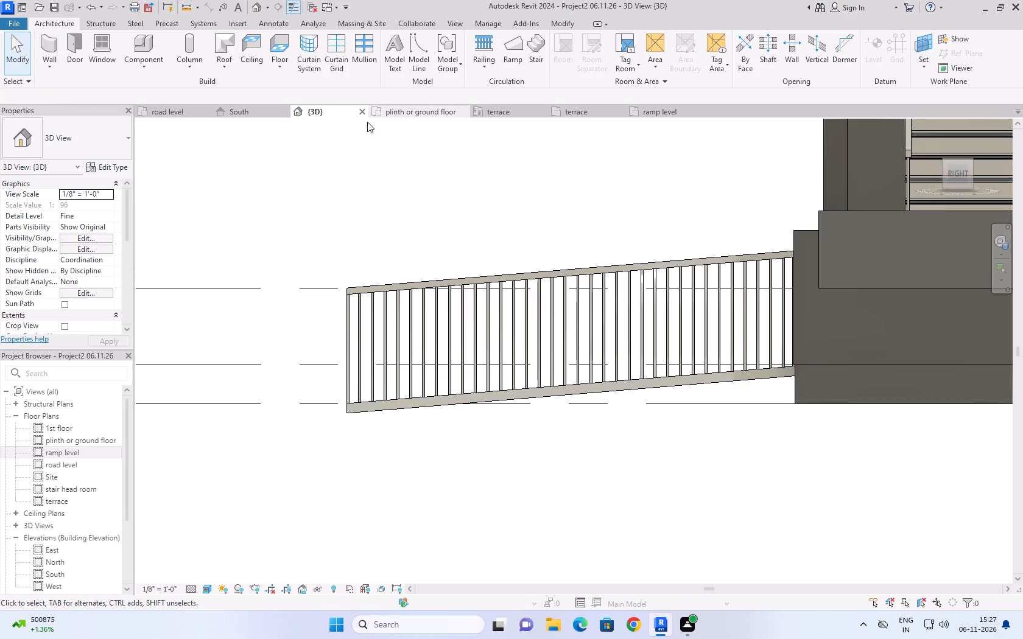
pyautogui.scroll(-4, 790, 386)
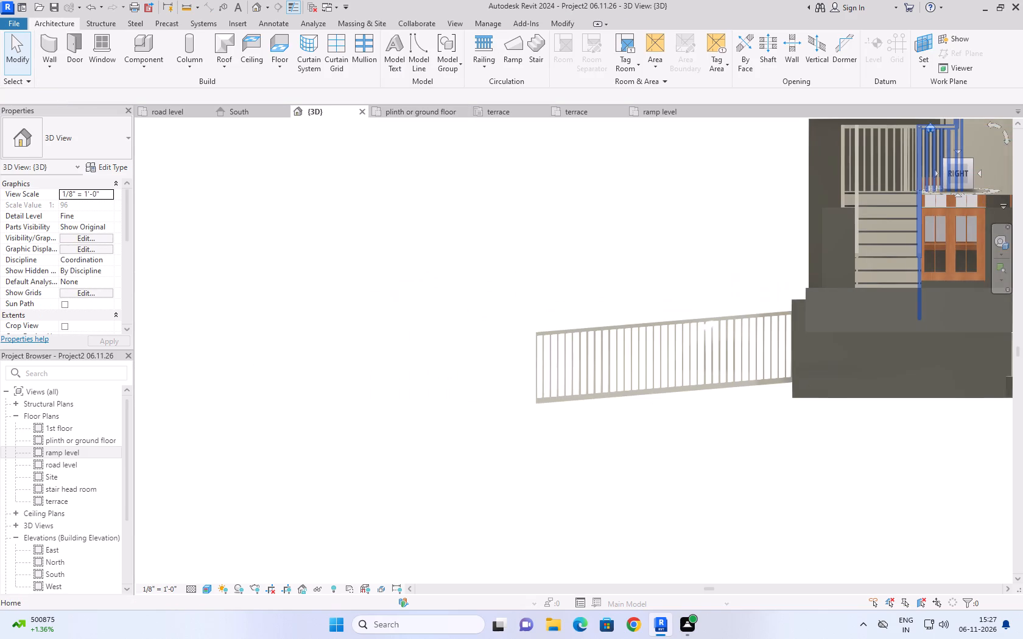
pyautogui.click(934, 127)
pyautogui.scroll(3, 653, 486)
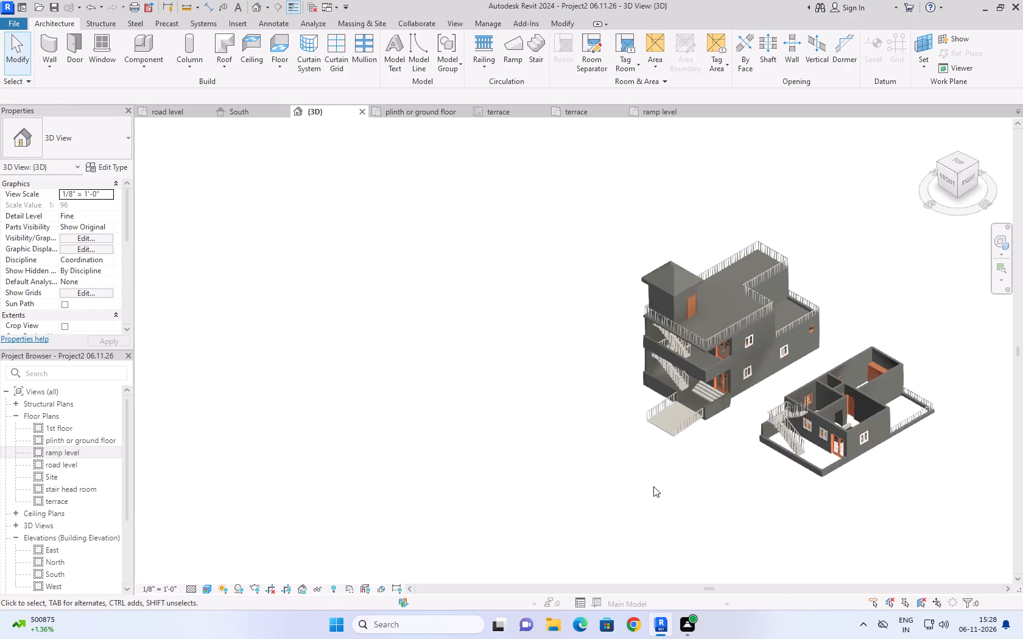
pyautogui.scroll(4, 653, 486)
pyautogui.click(779, 421)
pyautogui.scroll(4, 787, 368)
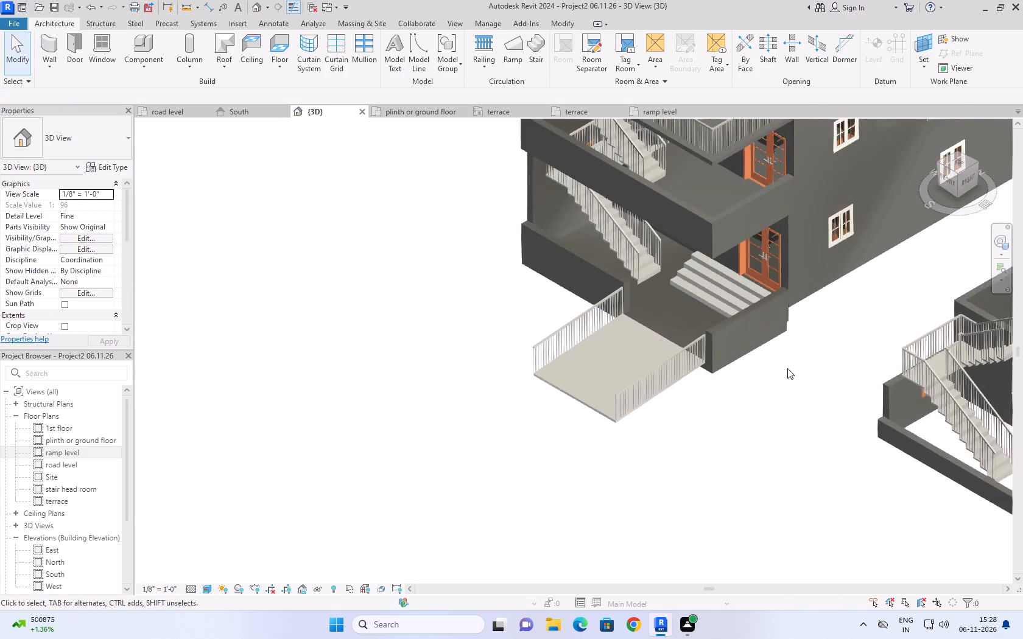
pyautogui.scroll(4, 787, 368)
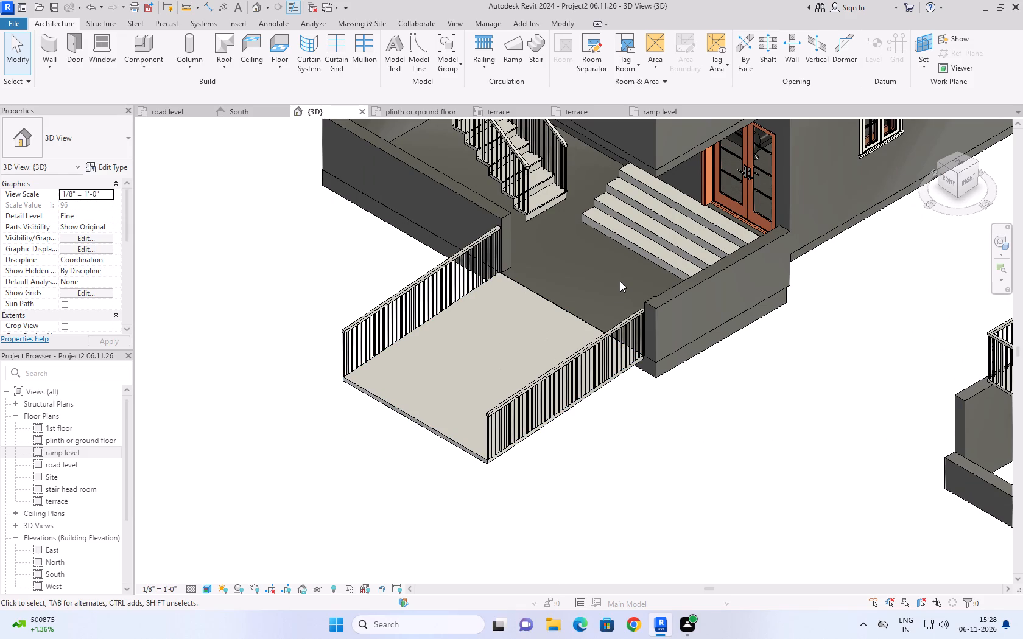
pyautogui.click(544, 376)
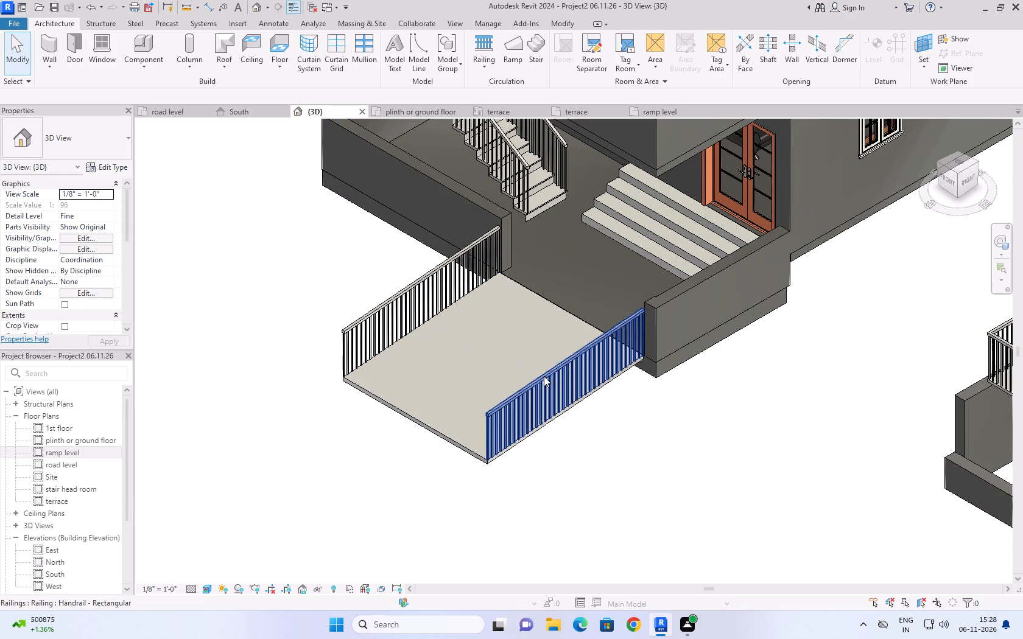
pyautogui.press('Delete')
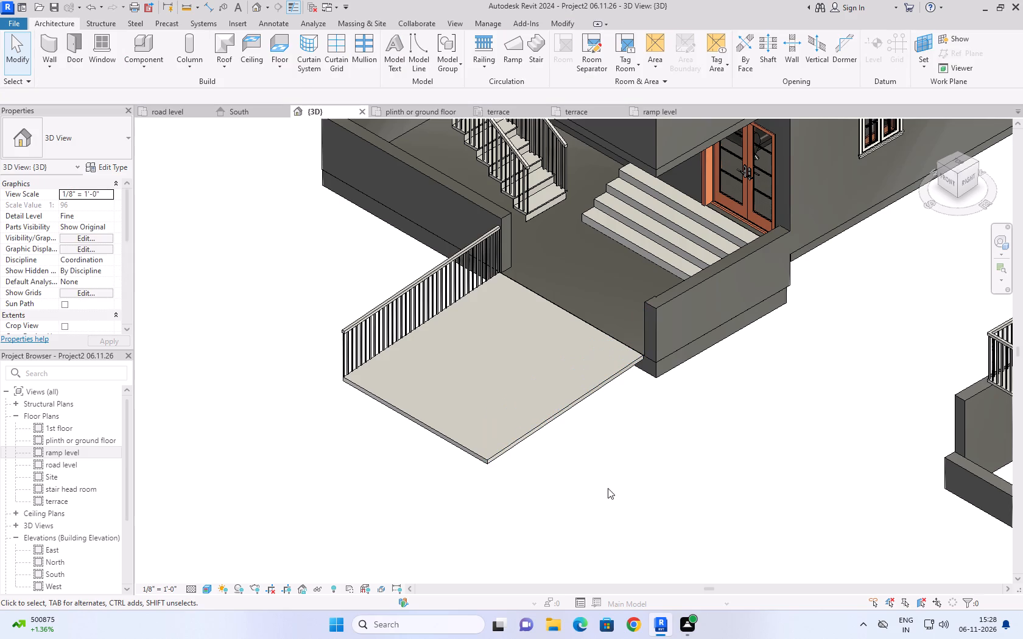
pyautogui.click(429, 279)
pyautogui.press('Delete')
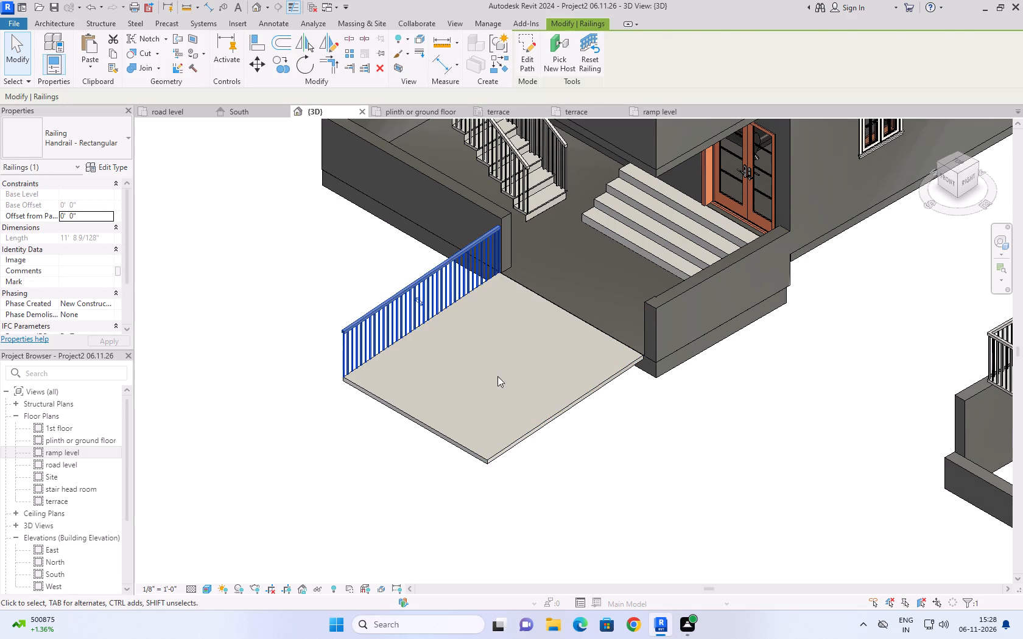
pyautogui.click(647, 453)
# Examine how the widened ramp fits the entrance opening in the 3D model and the South elevation.
pyautogui.scroll(-4, 647, 453)
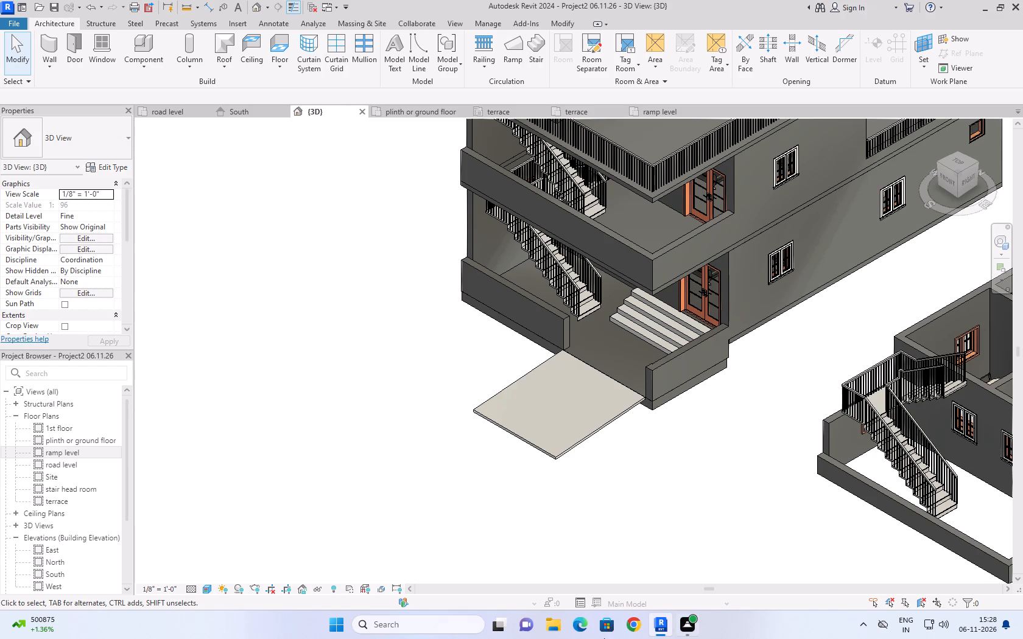
pyautogui.scroll(-1, 615, 397)
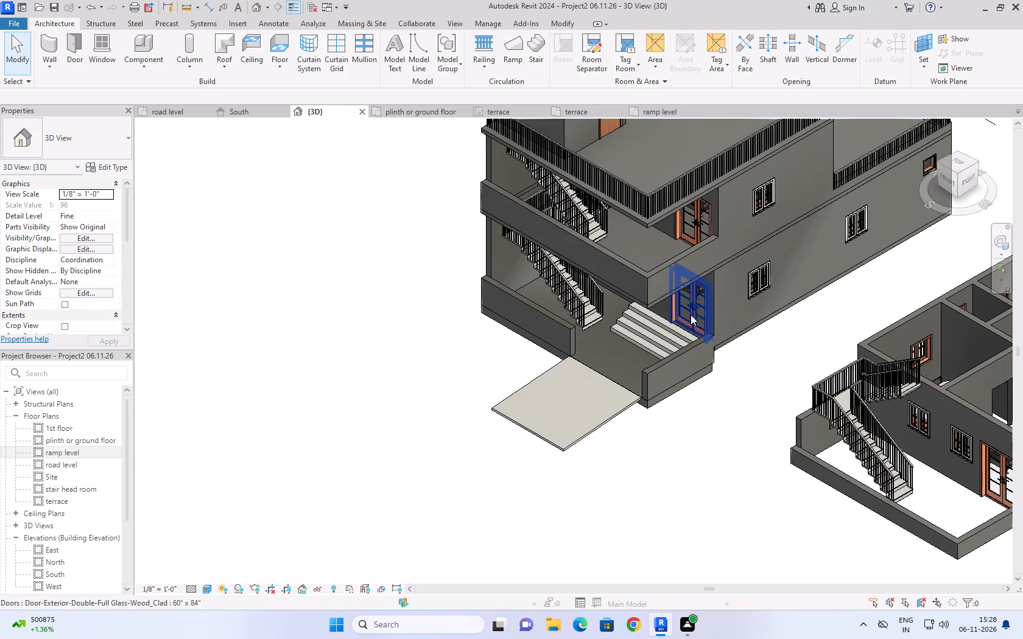
pyautogui.click(615, 416)
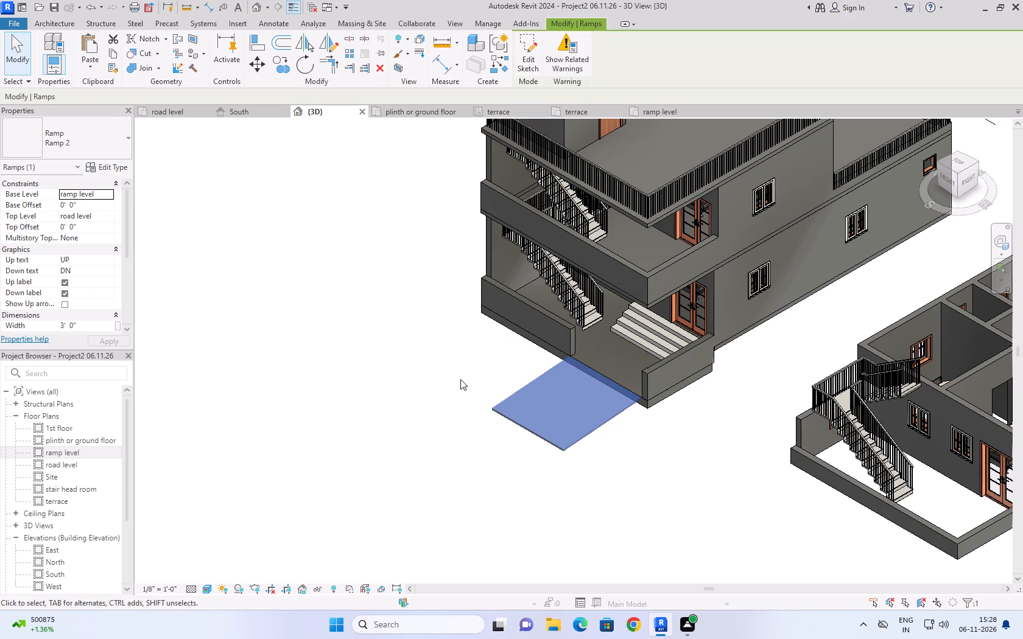
pyautogui.click(323, 458)
pyautogui.click(239, 117)
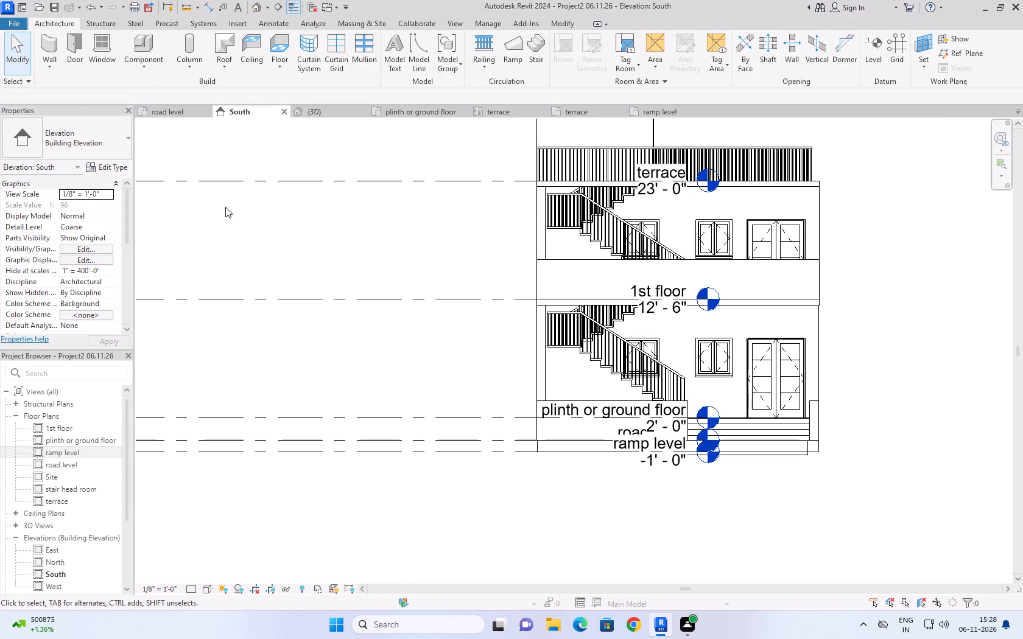
pyautogui.click(378, 481)
pyautogui.scroll(-5, 501, 500)
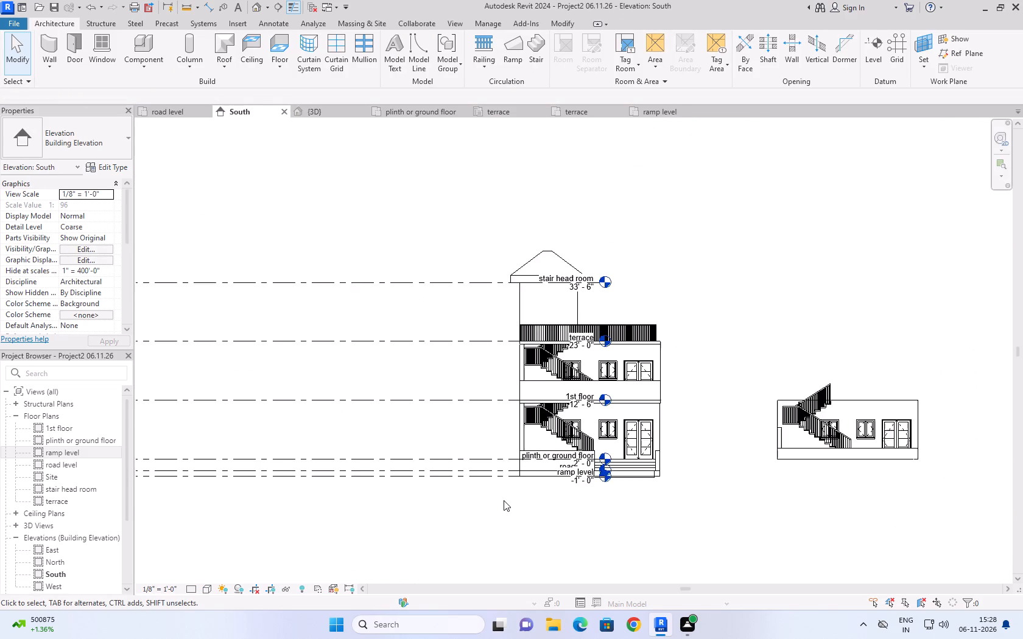
pyautogui.scroll(-1, 504, 500)
pyautogui.scroll(2, 509, 495)
# In the ramp's sketch on the road level plan, shift the west boundary to 5'-4" and the east boundary to 5'-5" from the run centre line.
pyautogui.click(174, 117)
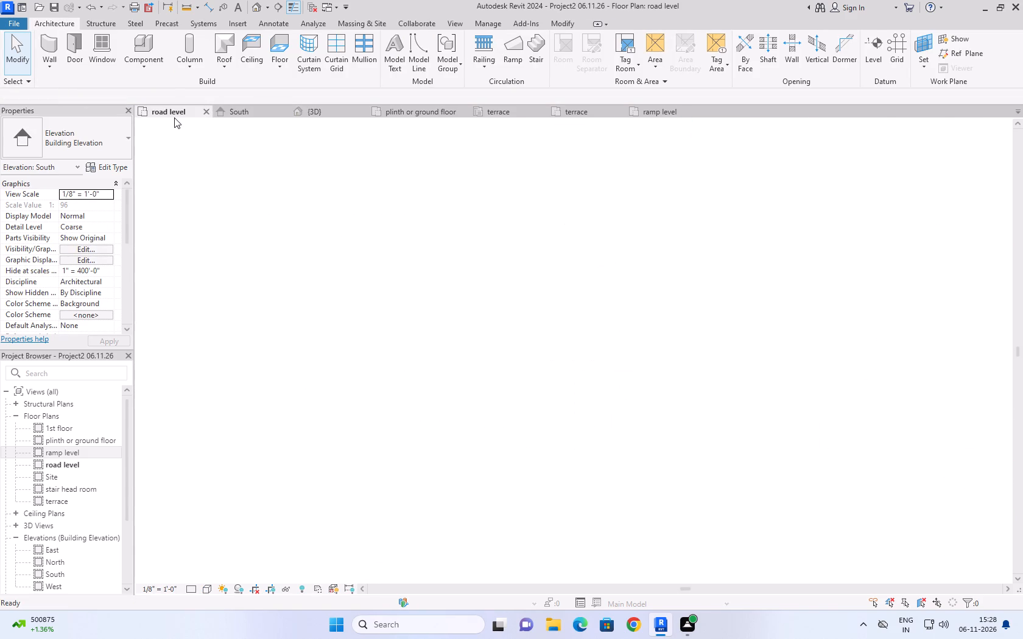
pyautogui.scroll(-2, 508, 453)
pyautogui.scroll(4, 553, 391)
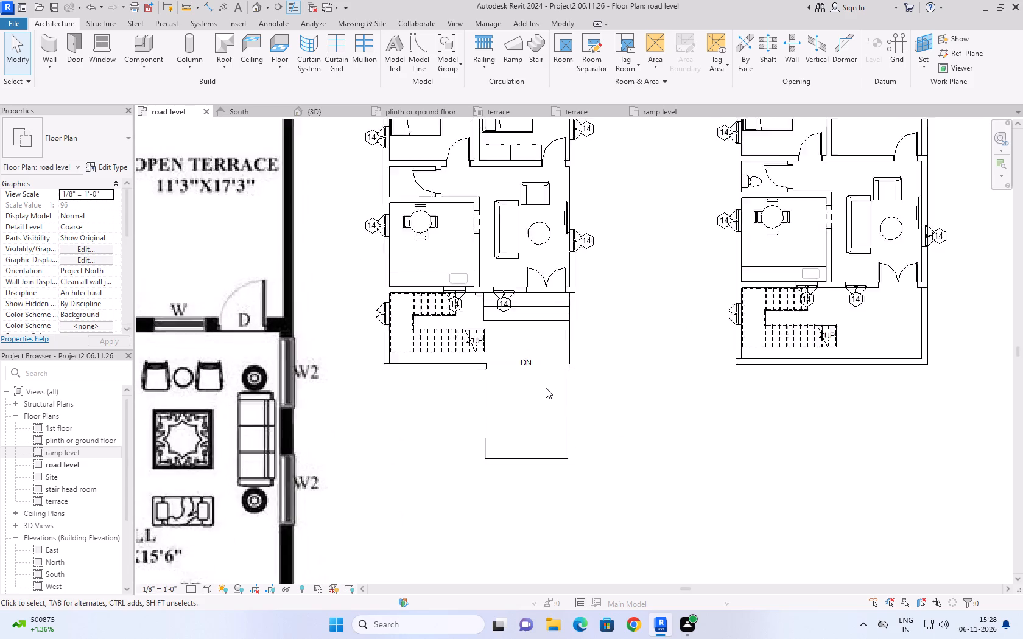
pyautogui.scroll(2, 546, 388)
pyautogui.click(453, 387)
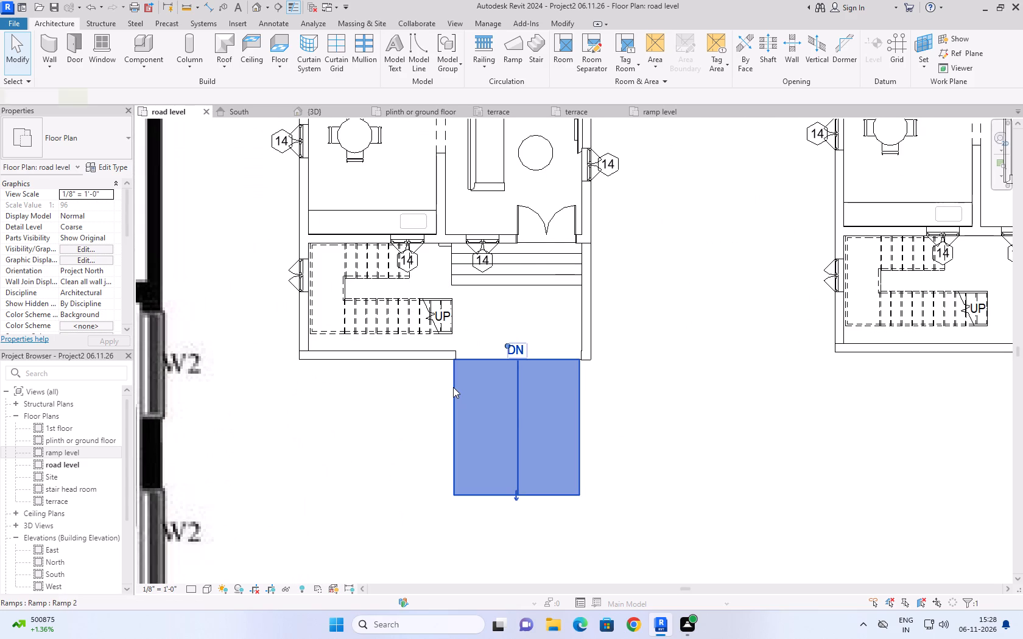
pyautogui.click(534, 67)
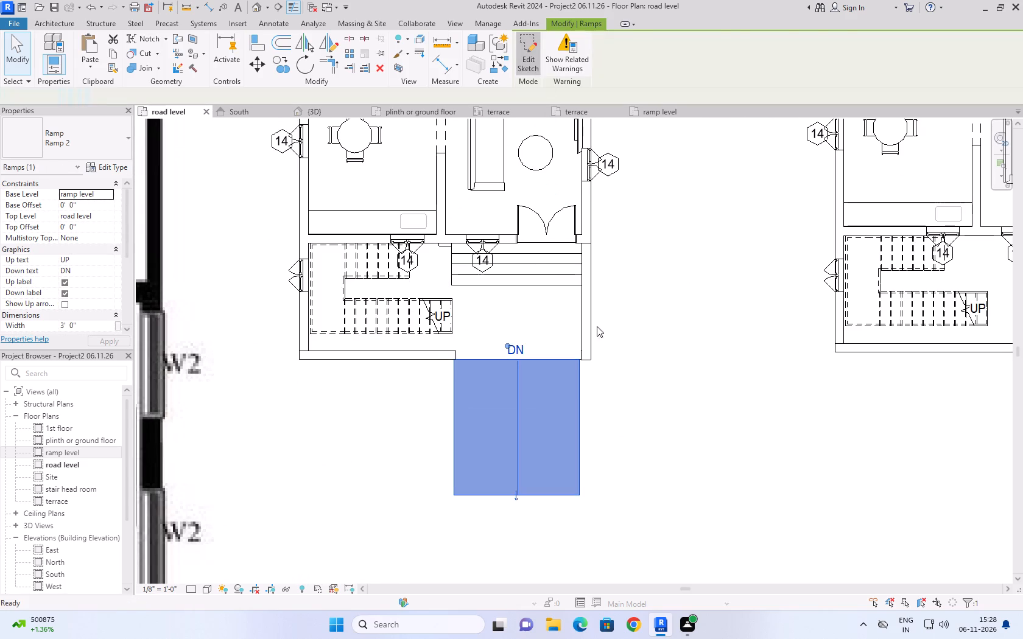
pyautogui.click(454, 413)
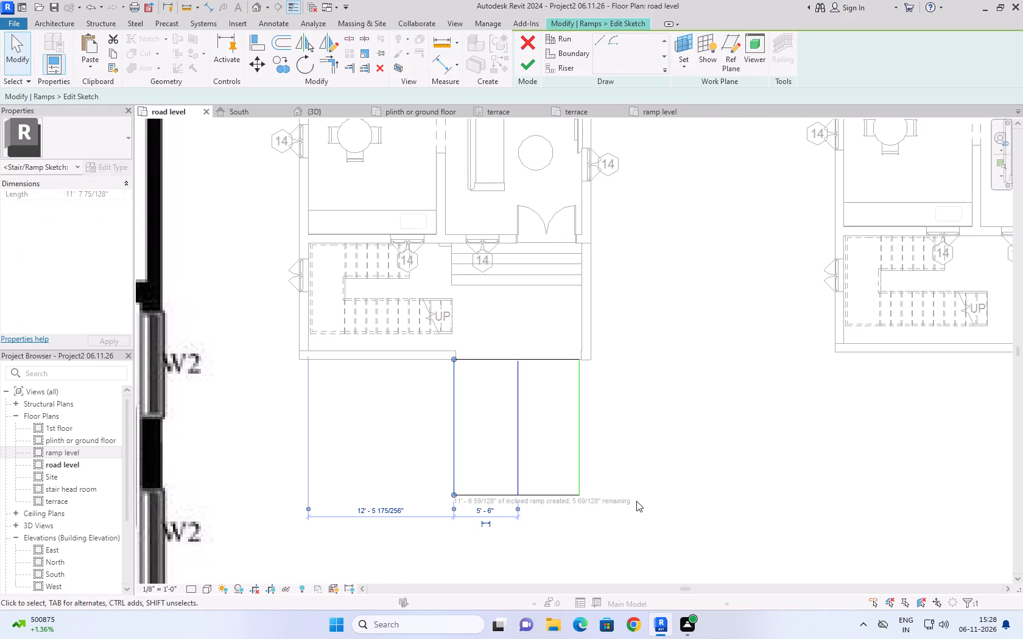
pyautogui.press('Right')
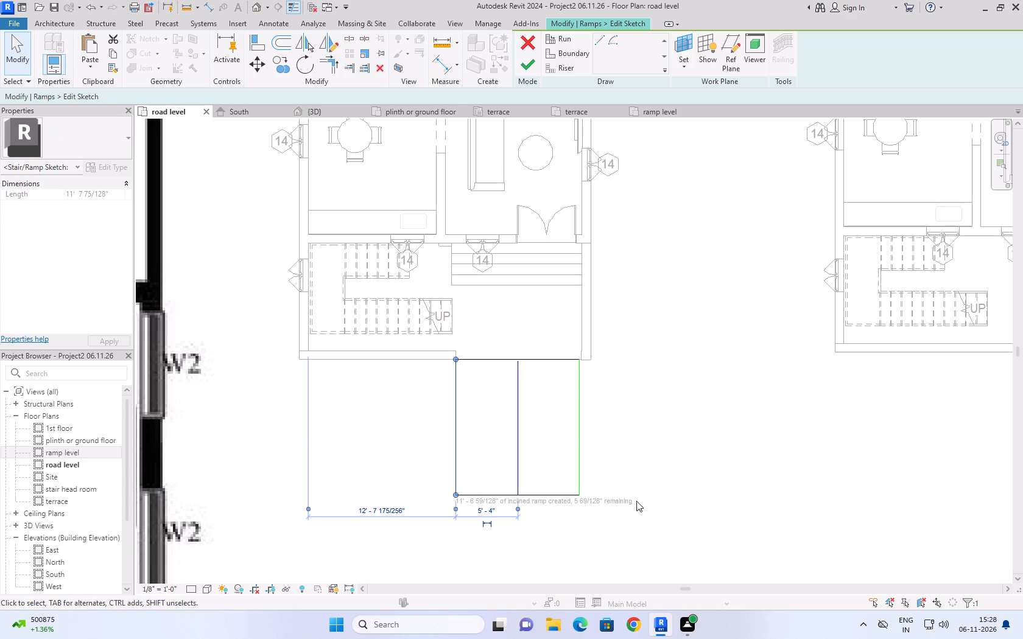
pyautogui.click(581, 391)
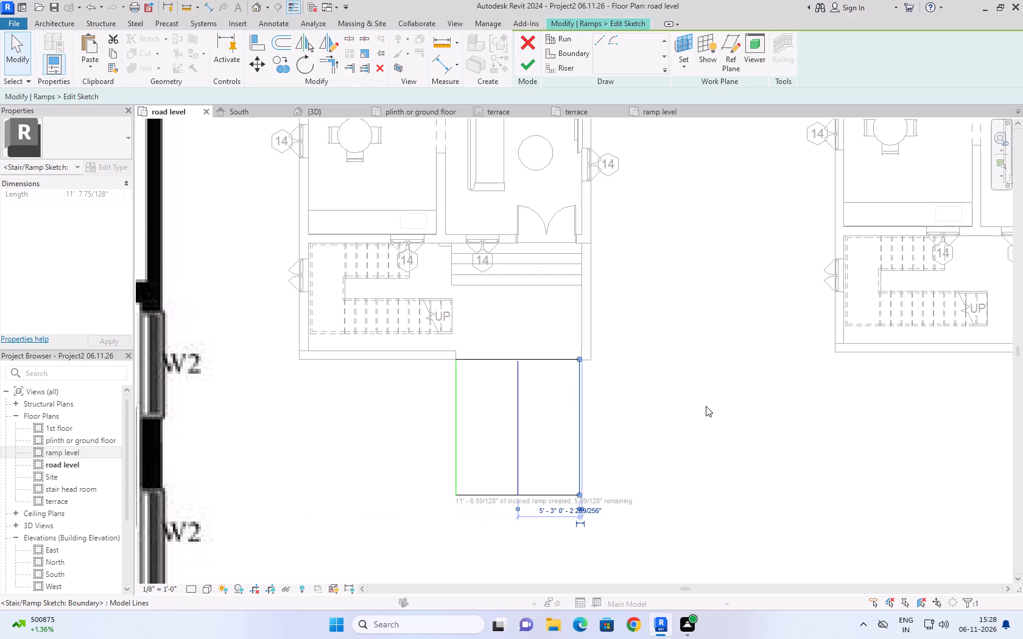
pyautogui.press('Right')
pyautogui.scroll(1, 706, 406)
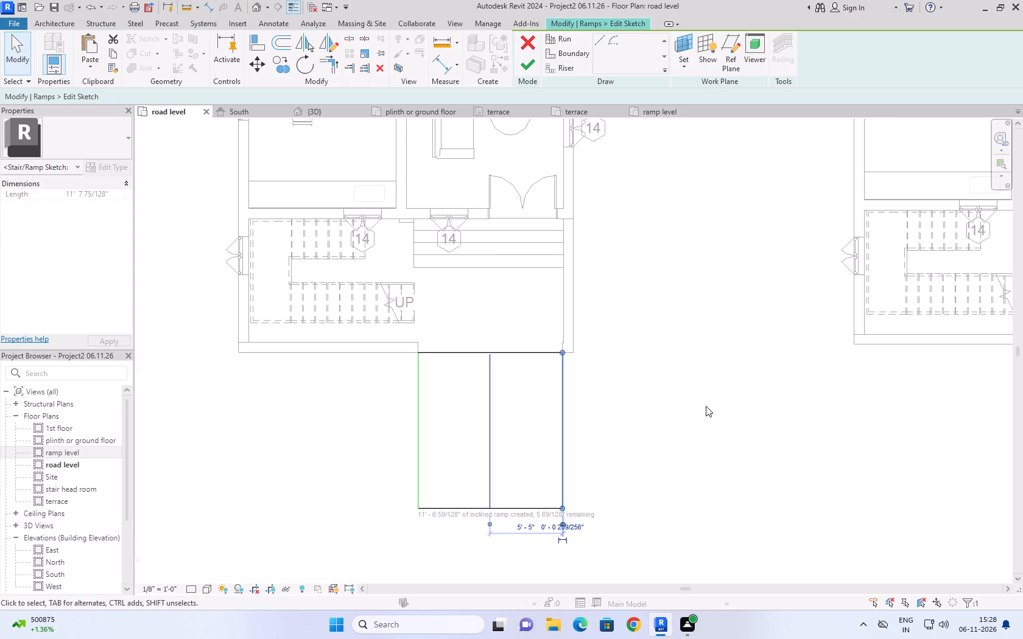
pyautogui.click(706, 406)
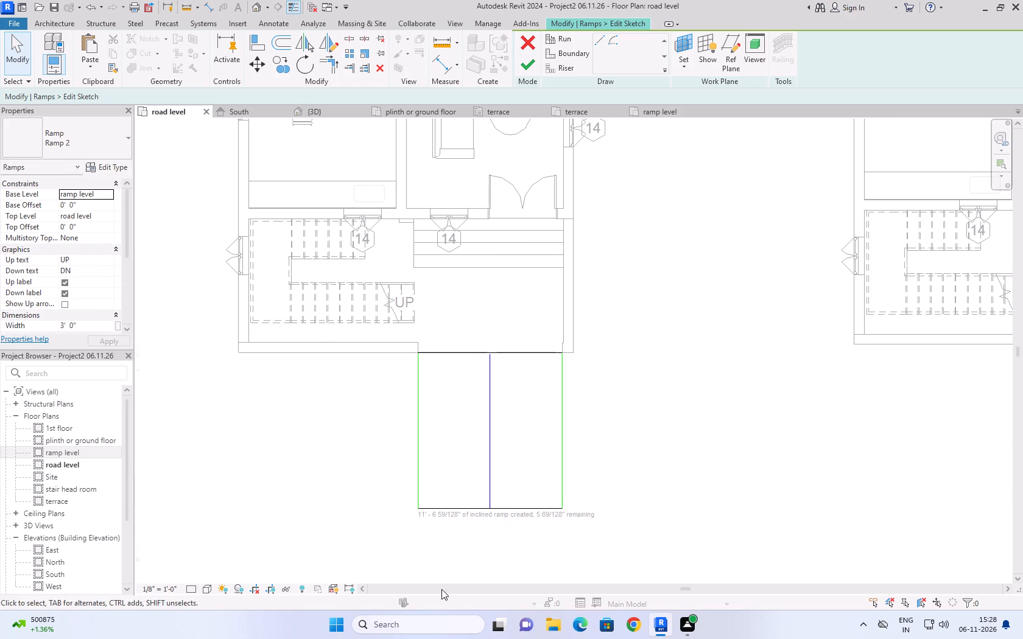
# Move the ramp sketch's outer riser line to 12' from the riser line at the entrance and finish the sketch.
pyautogui.scroll(4, 454, 563)
pyautogui.click(478, 468)
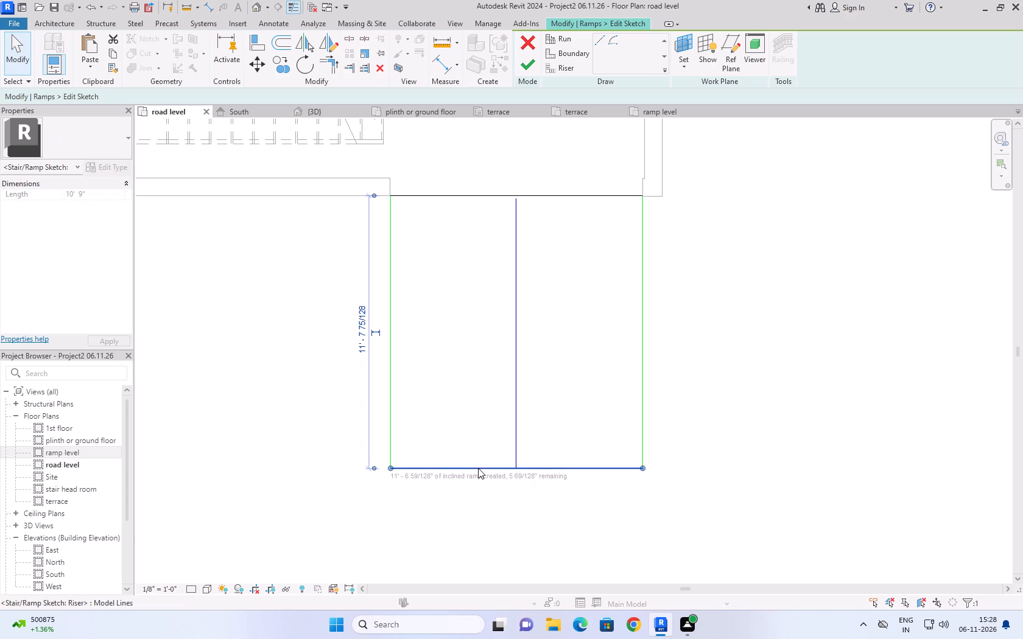
pyautogui.press('Down')
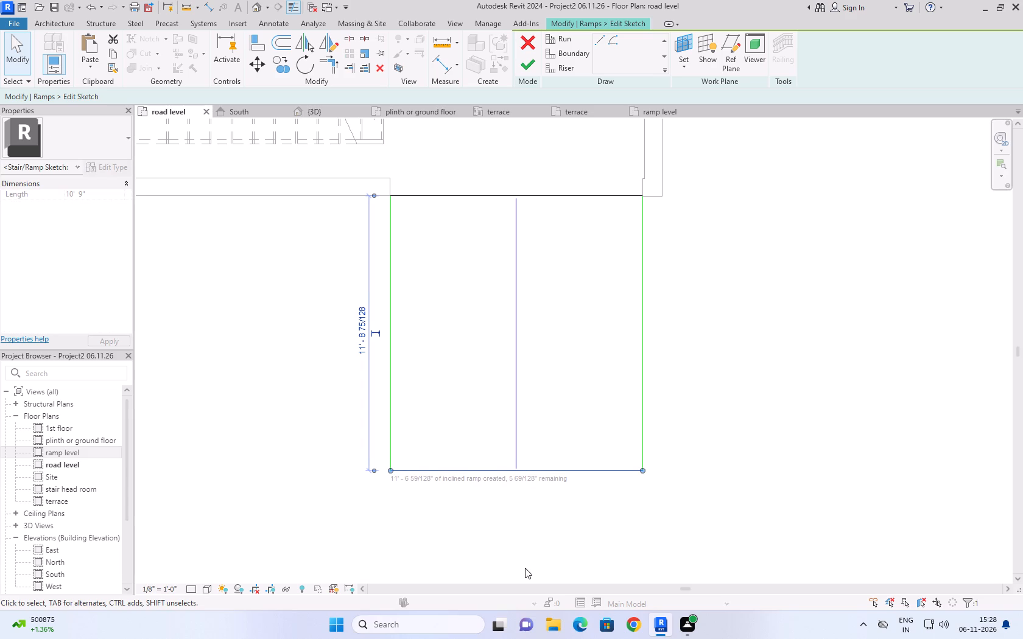
pyautogui.press('Down')
pyautogui.press('Down')
pyautogui.press('Down')
pyautogui.press('Down')
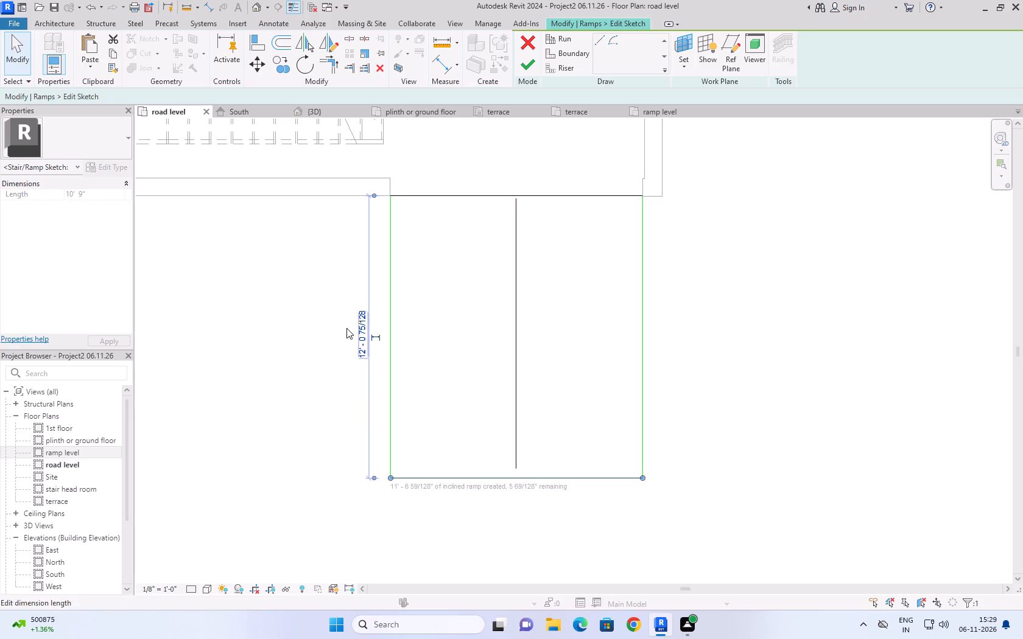
pyautogui.click(362, 321)
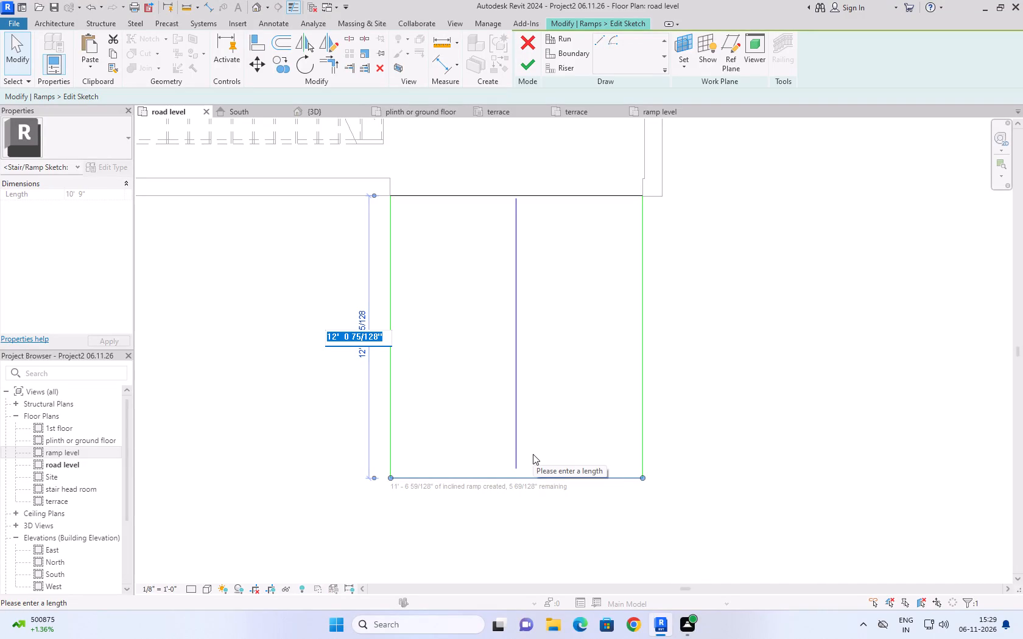
pyautogui.write('12')
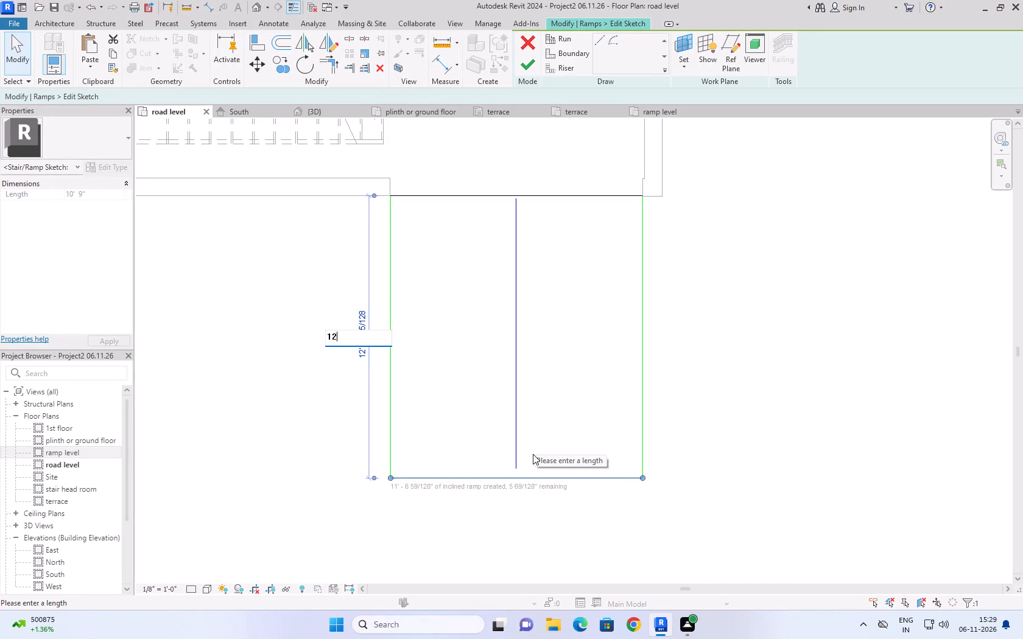
pyautogui.press("'")
pyautogui.click(835, 411)
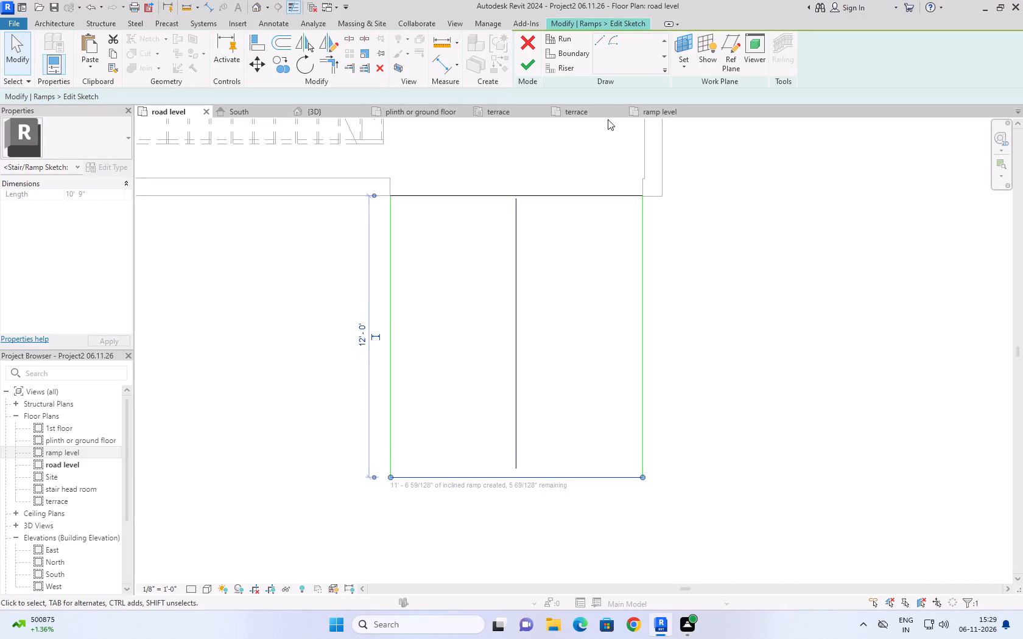
pyautogui.click(532, 62)
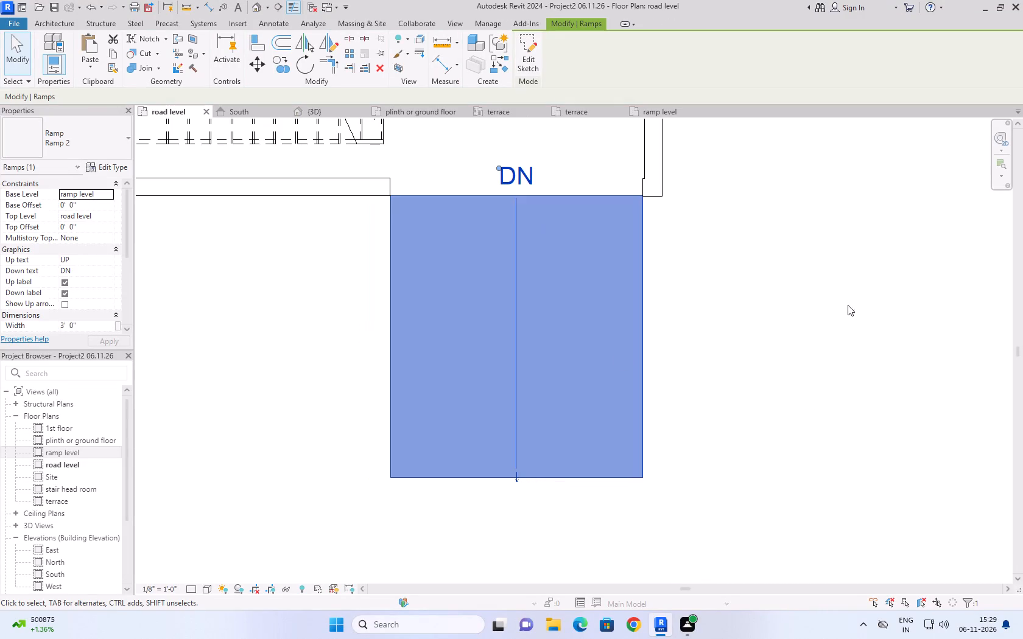
pyautogui.click(837, 303)
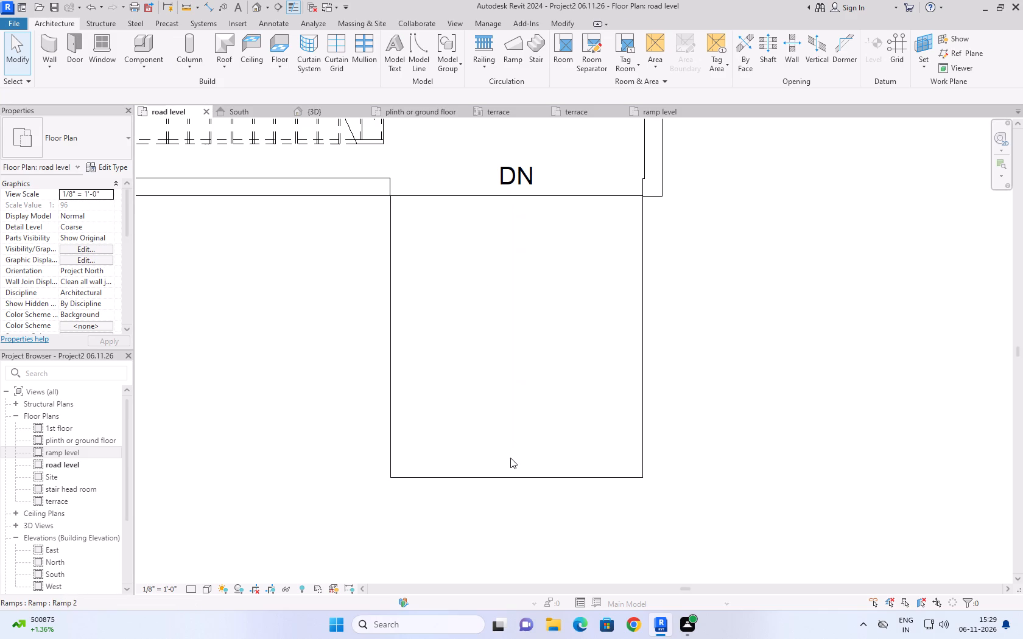
# Examine the adjusted ramp and its sketch against the entrance opening and porch floor in the 3D model.
pyautogui.click(340, 111)
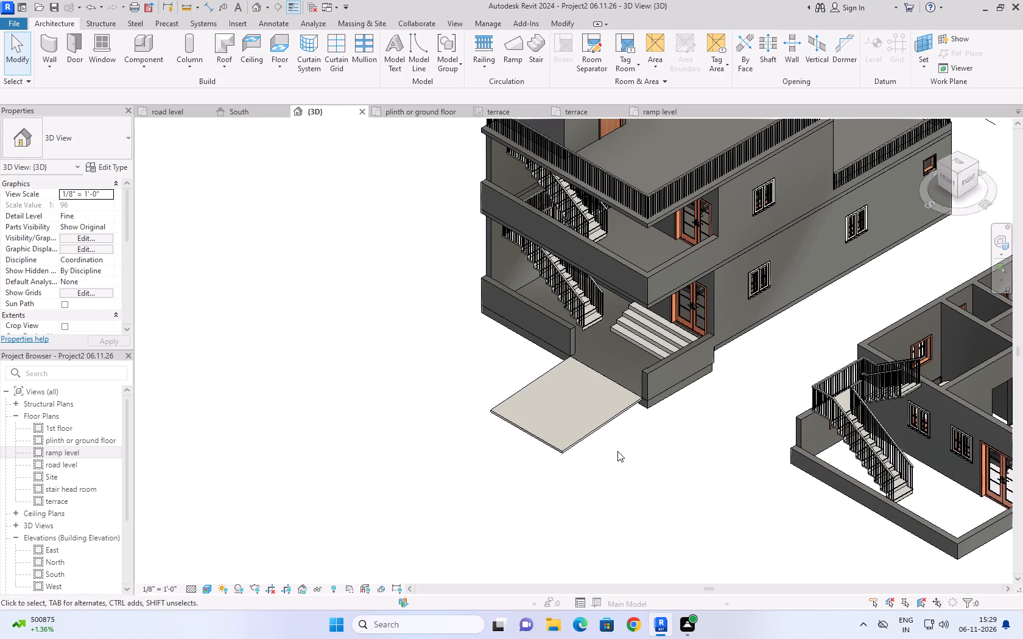
pyautogui.scroll(4, 630, 389)
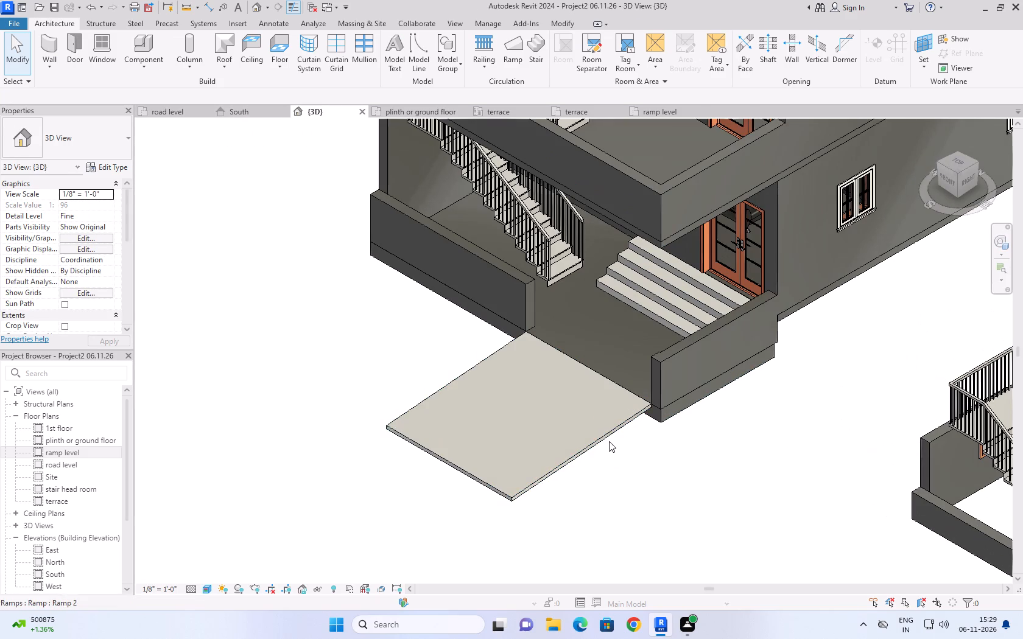
pyautogui.click(611, 432)
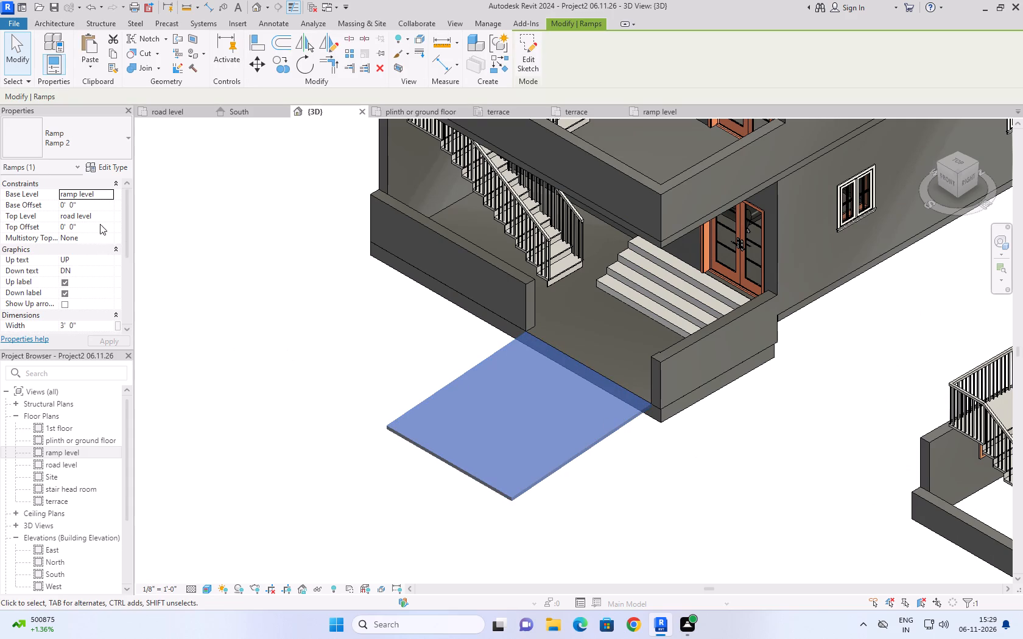
pyautogui.click(528, 59)
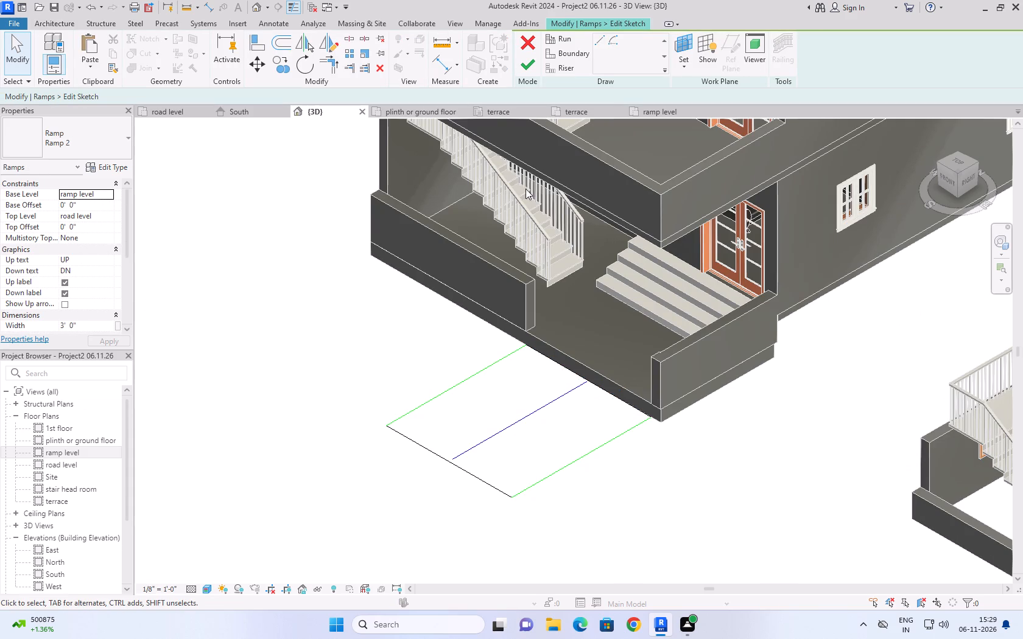
pyautogui.click(225, 385)
pyautogui.click(538, 60)
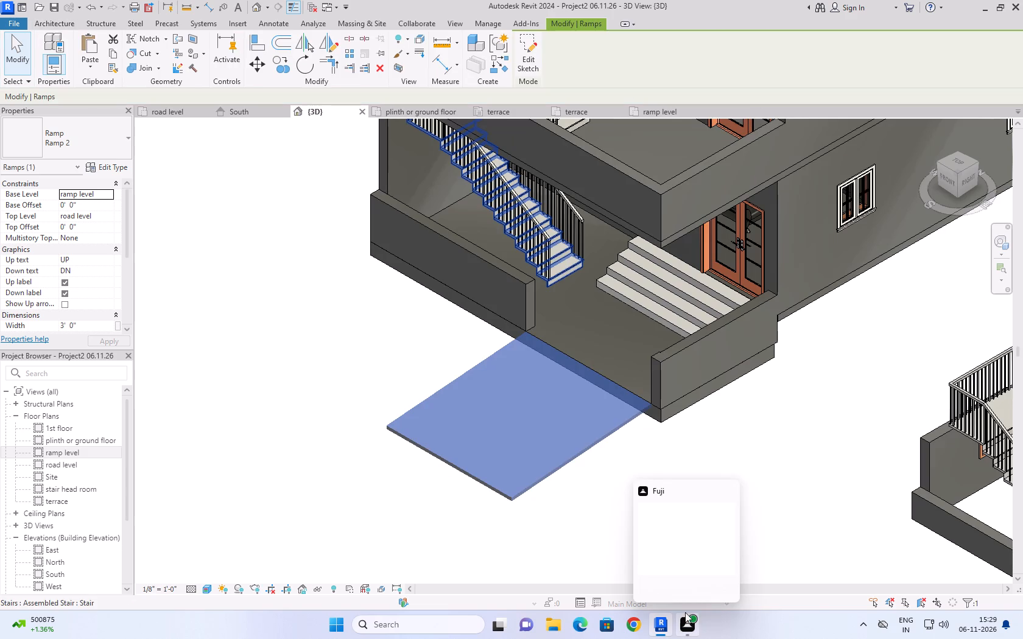
pyautogui.click(306, 332)
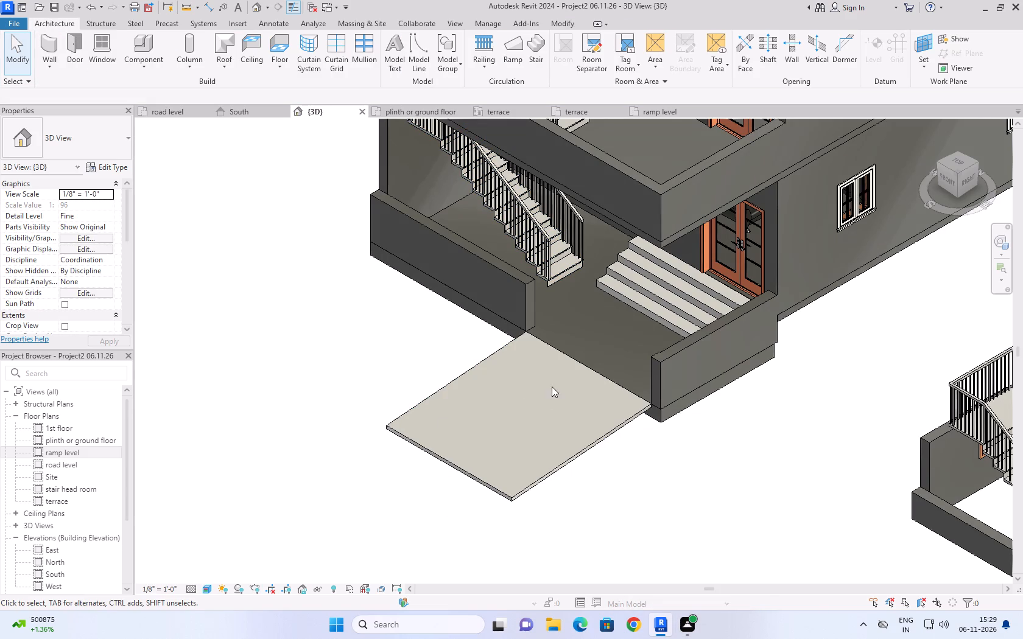
pyautogui.click(494, 316)
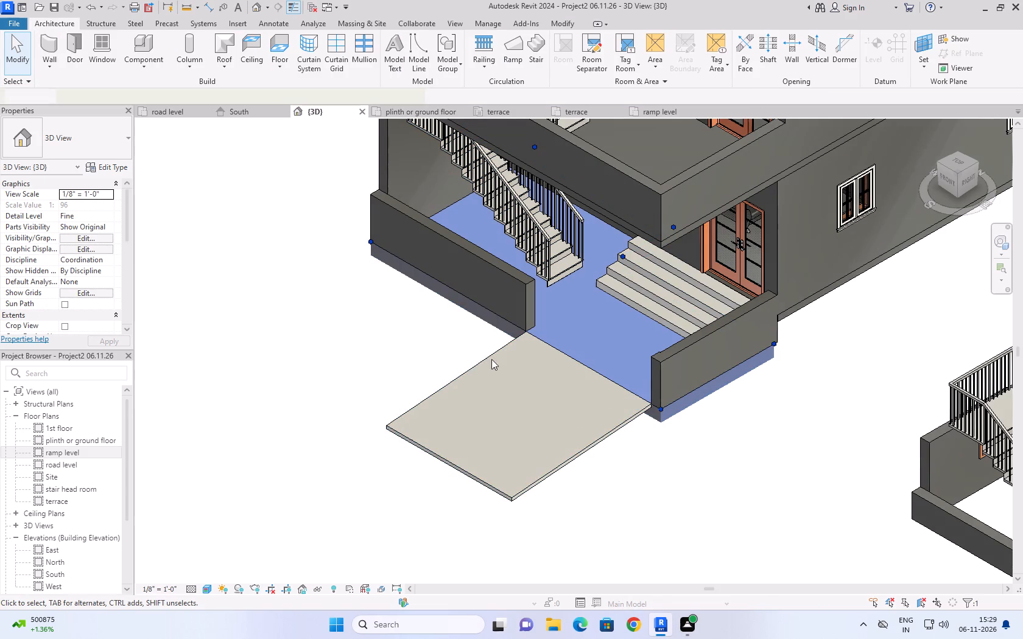
pyautogui.click(691, 481)
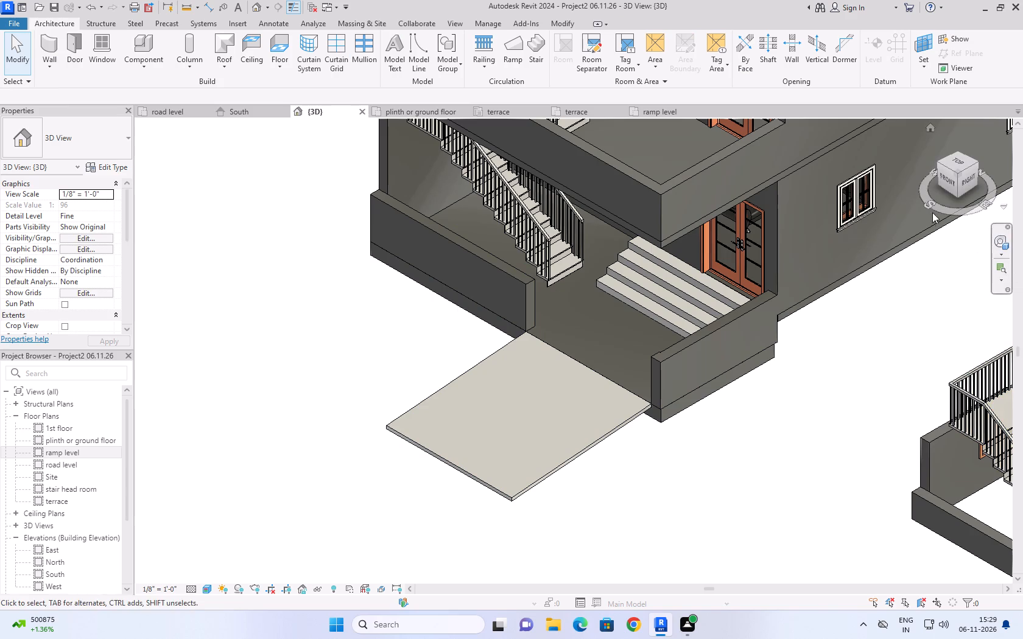
# In the 3D model seen squarely from its right side, enable the Show Up arrow option for the entrance ramp.
pyautogui.click(969, 181)
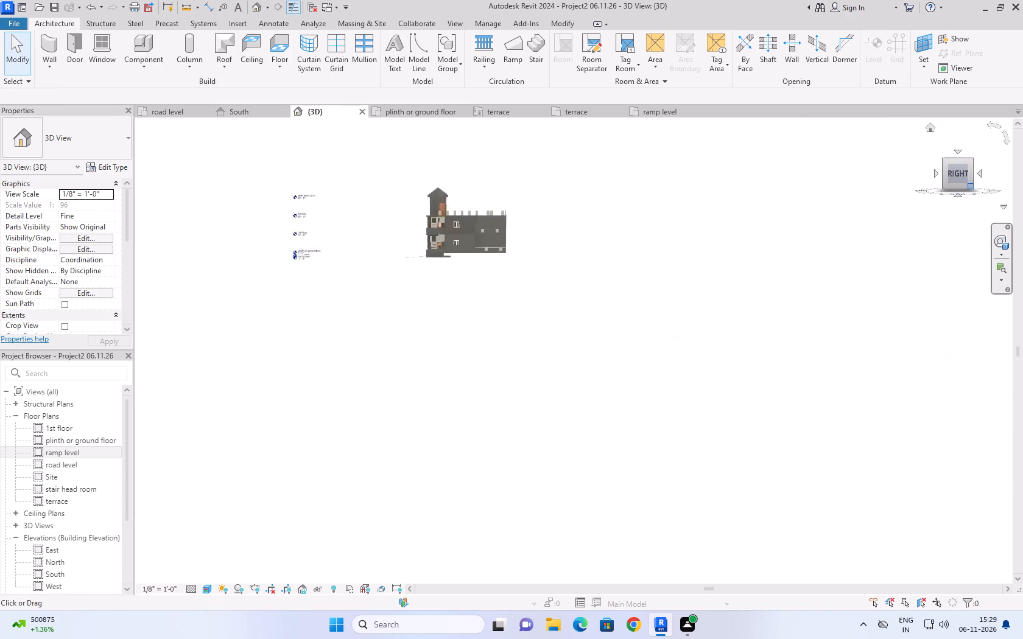
pyautogui.scroll(7, 546, 402)
pyautogui.scroll(8, 635, 308)
pyautogui.scroll(5, 521, 491)
pyautogui.click(549, 484)
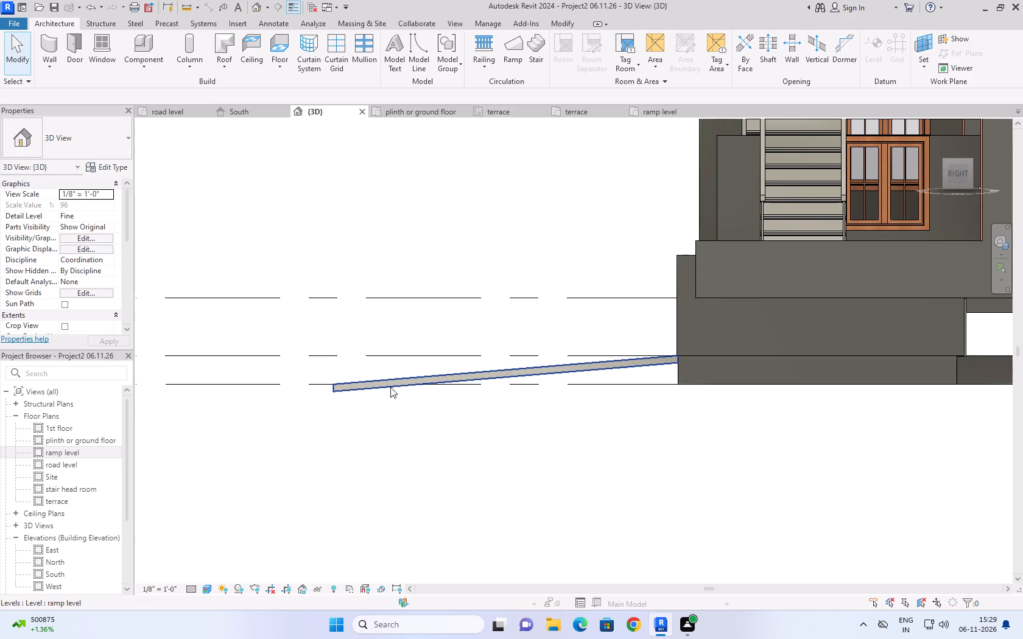
pyautogui.click(343, 382)
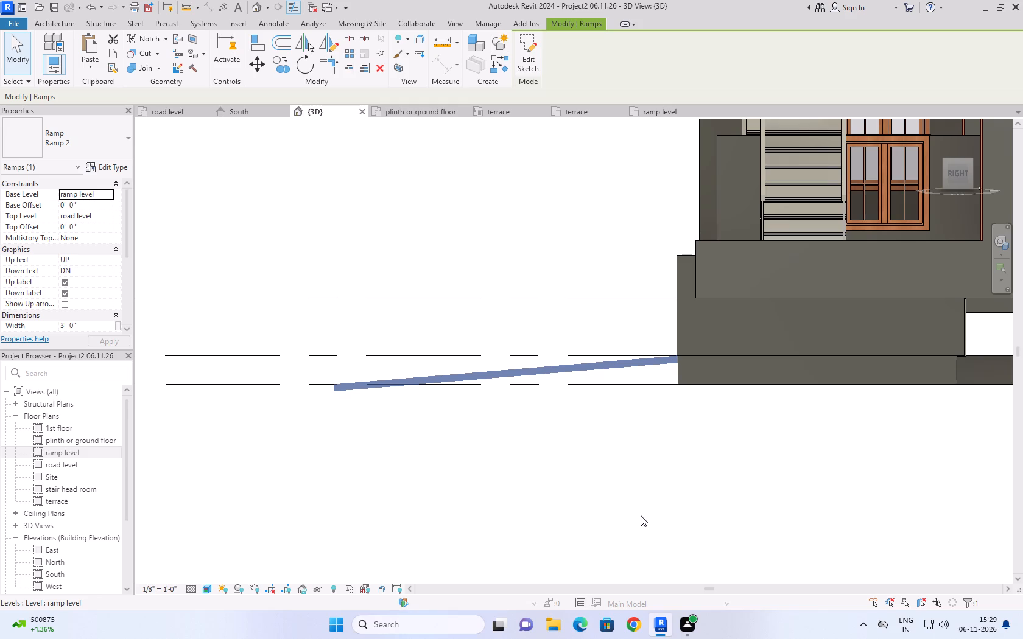
pyautogui.click(65, 299)
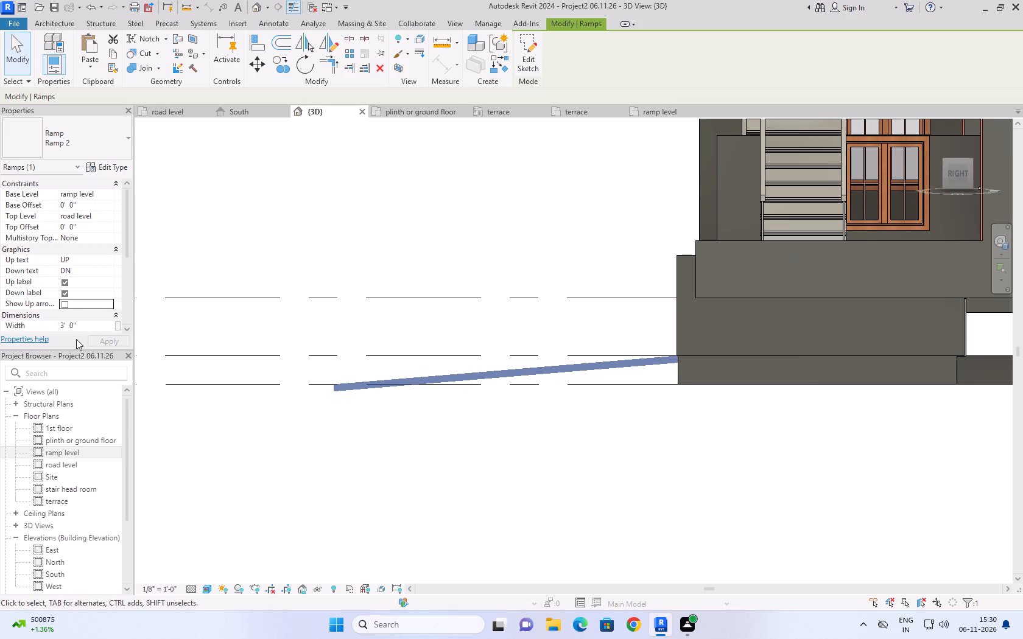
pyautogui.click(63, 301)
# Look through the entrance ramp's instance properties, from its constraints and dimensions down to the IFC parameters.
pyautogui.scroll(-3, 177, 403)
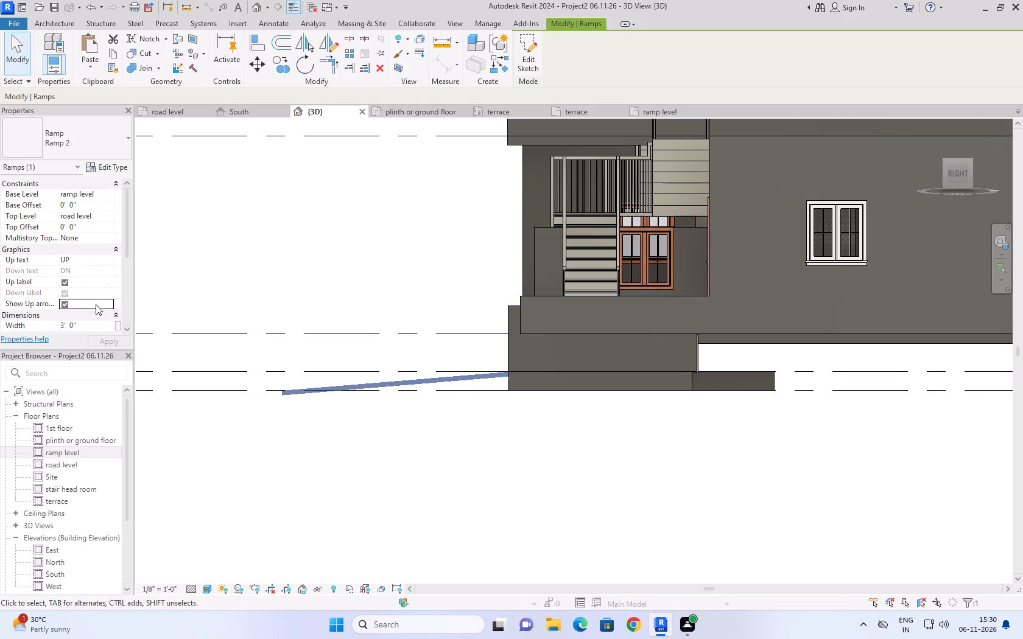
pyautogui.scroll(1, 96, 301)
pyautogui.scroll(-4, 96, 301)
pyautogui.scroll(1, 96, 290)
pyautogui.scroll(-1, 95, 289)
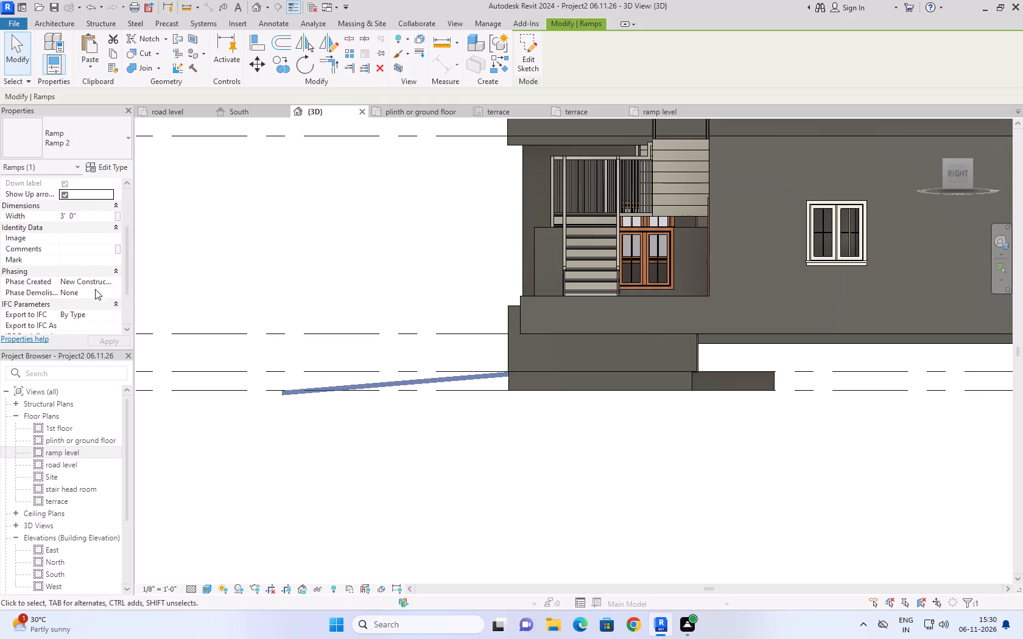
pyautogui.scroll(-3, 95, 289)
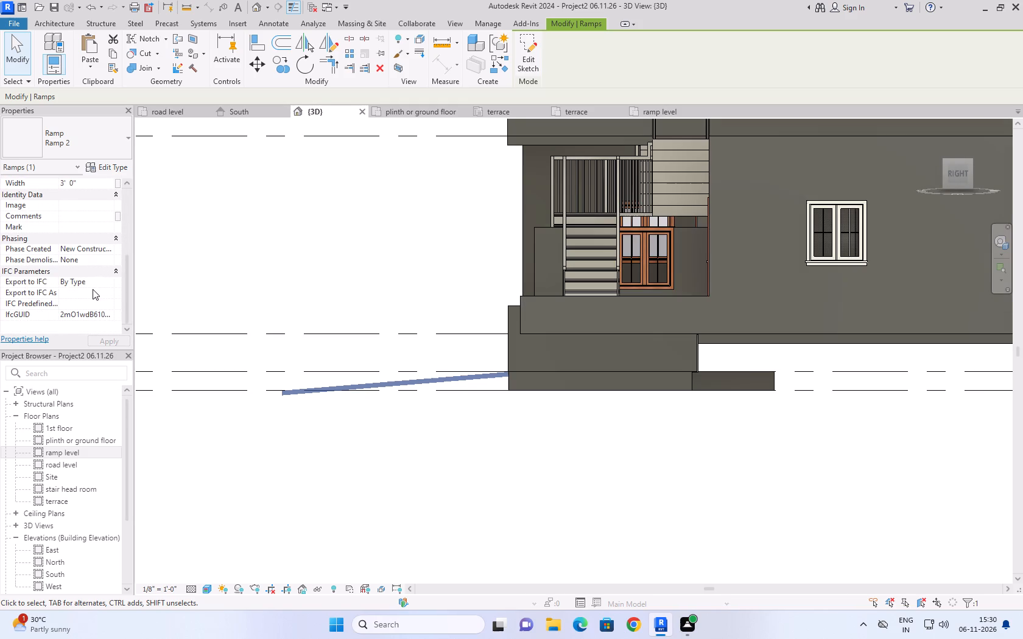
pyautogui.scroll(-4, 107, 274)
# Review the entrance ramp's instance properties, then examine the ramp in the home 3D orientation along with the 3D view's properties.
pyautogui.scroll(3, 80, 261)
pyautogui.scroll(-10, 80, 261)
pyautogui.scroll(6, 82, 262)
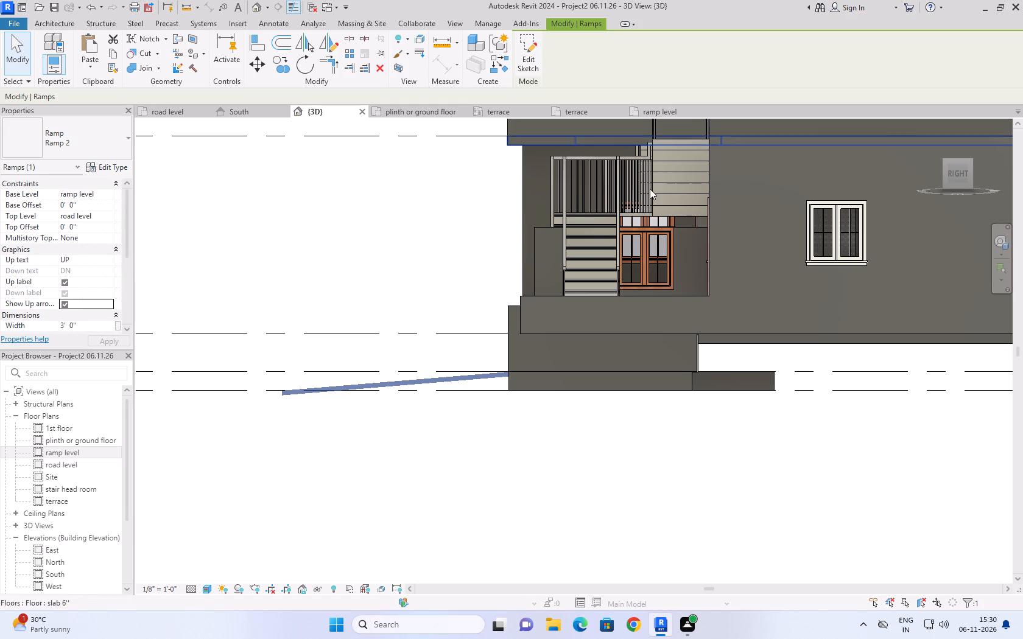
pyautogui.click(928, 131)
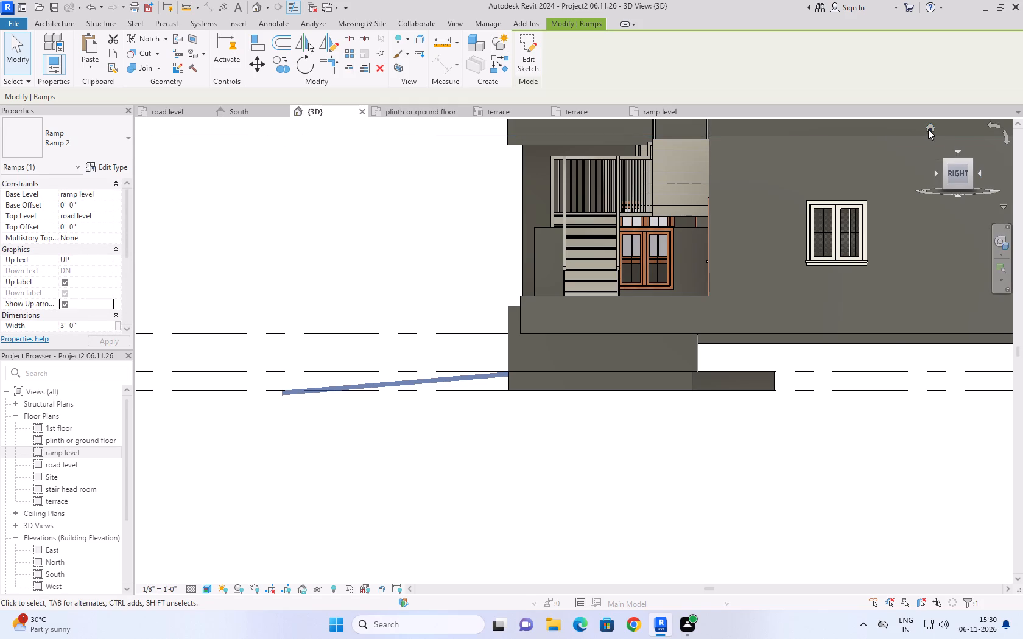
pyautogui.scroll(7, 700, 490)
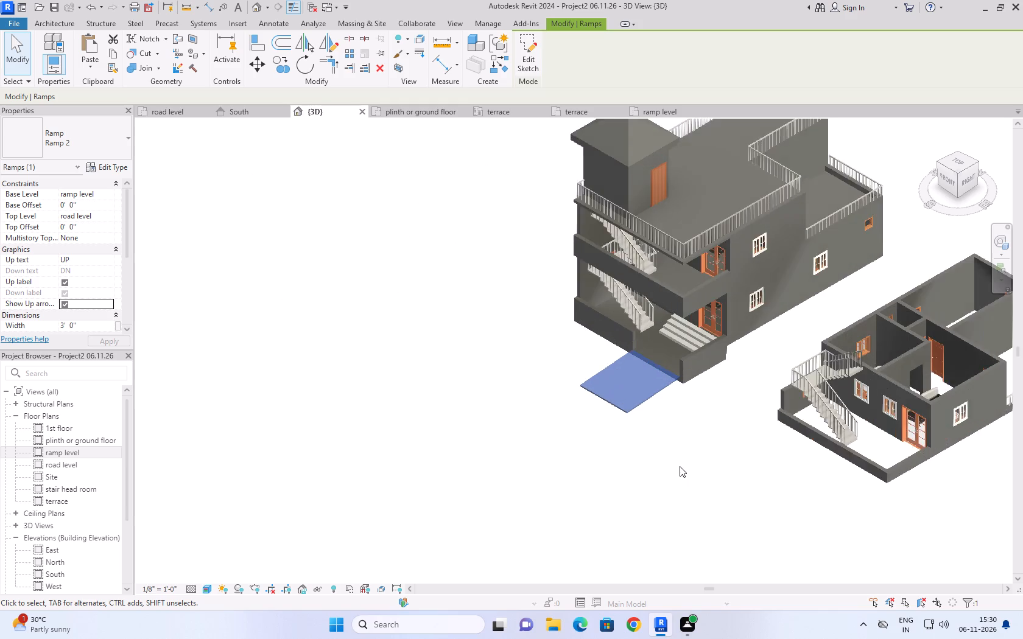
pyautogui.scroll(3, 680, 466)
pyautogui.click(680, 466)
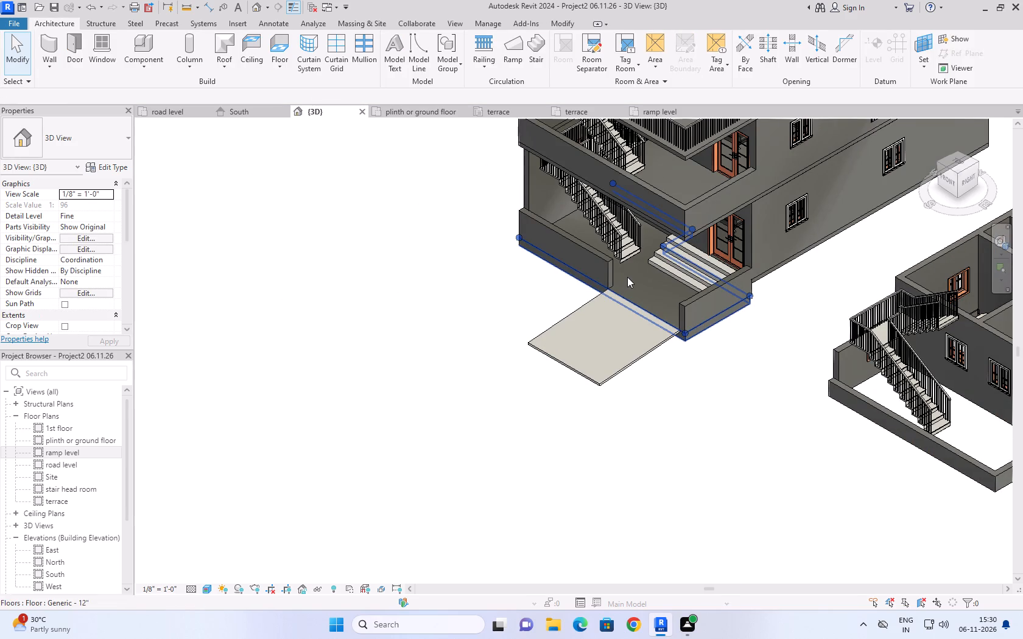
pyautogui.scroll(-3, 56, 250)
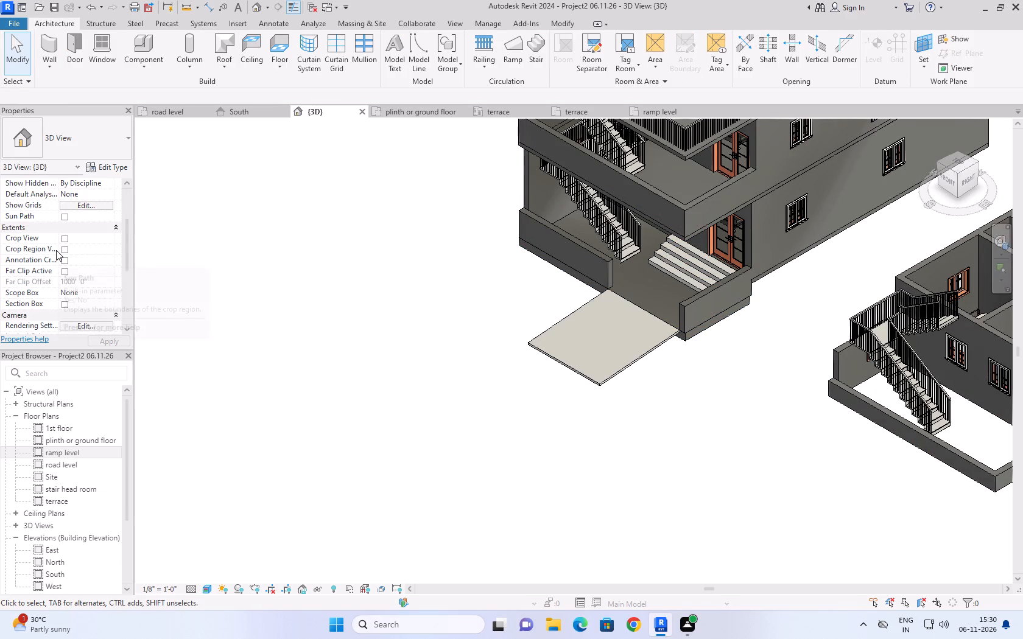
pyautogui.scroll(-15, 56, 250)
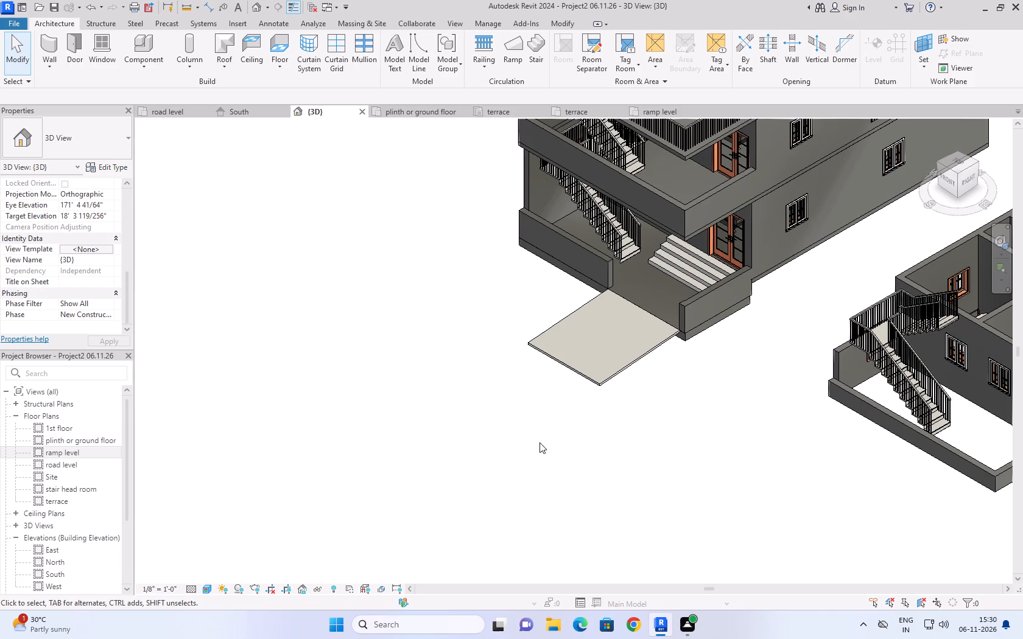
# In the plinth or ground floor plan, look through the view properties and examine the ramp drawn outside the entrance.
pyautogui.click(413, 119)
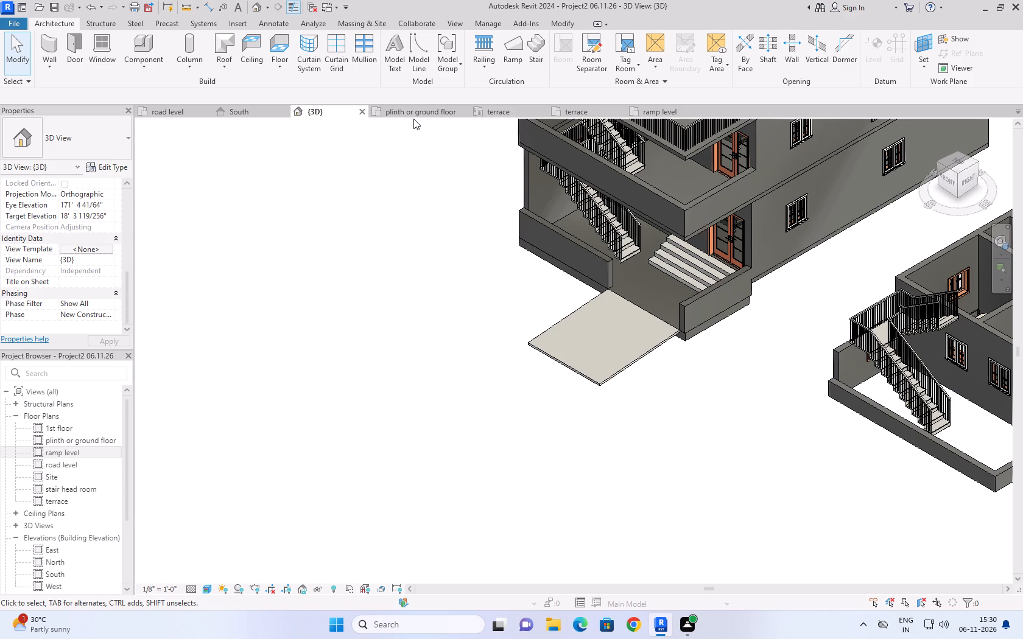
pyautogui.click(415, 115)
pyautogui.scroll(-11, 67, 313)
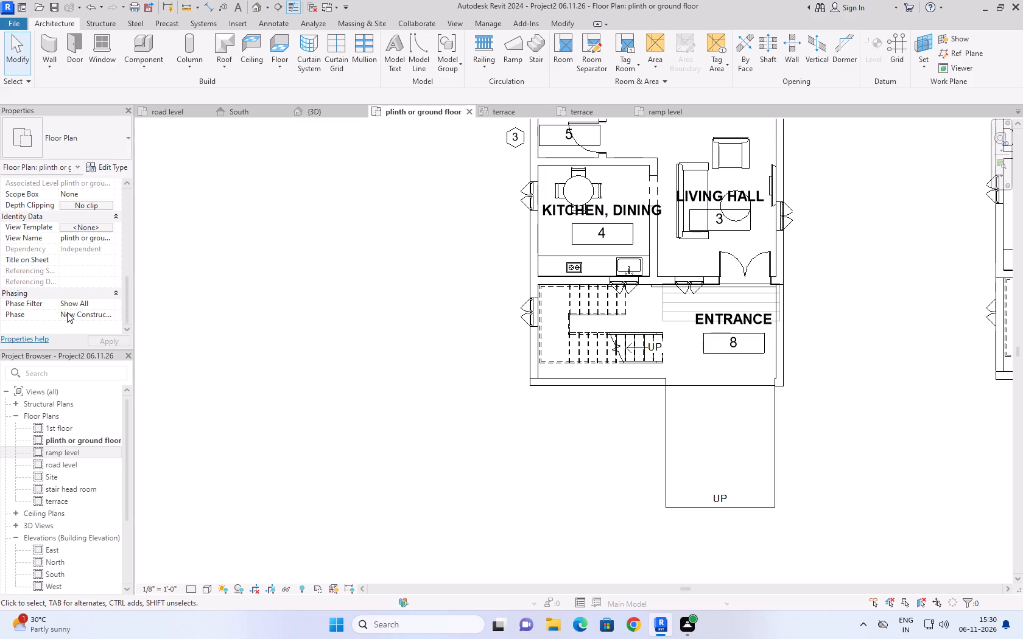
pyautogui.scroll(-3, 67, 312)
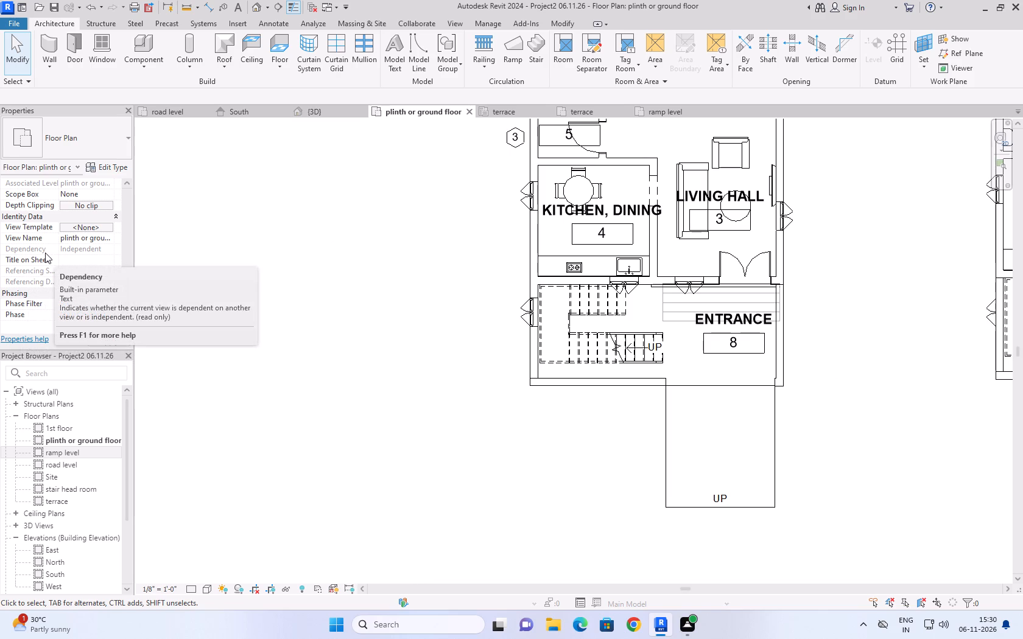
pyautogui.click(70, 239)
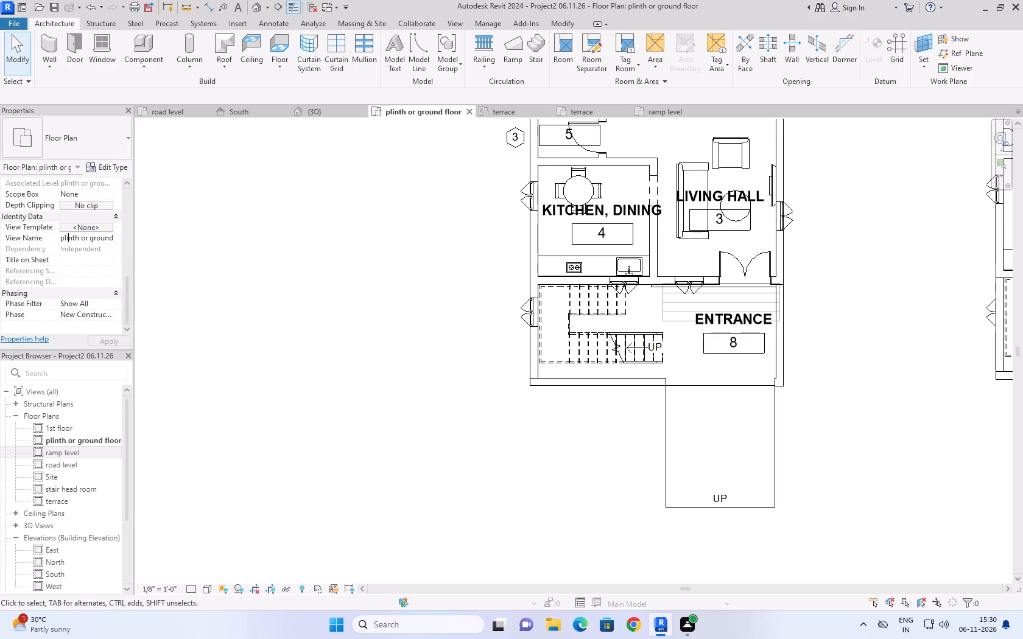
pyautogui.click(113, 236)
pyautogui.click(236, 318)
pyautogui.scroll(4, 105, 384)
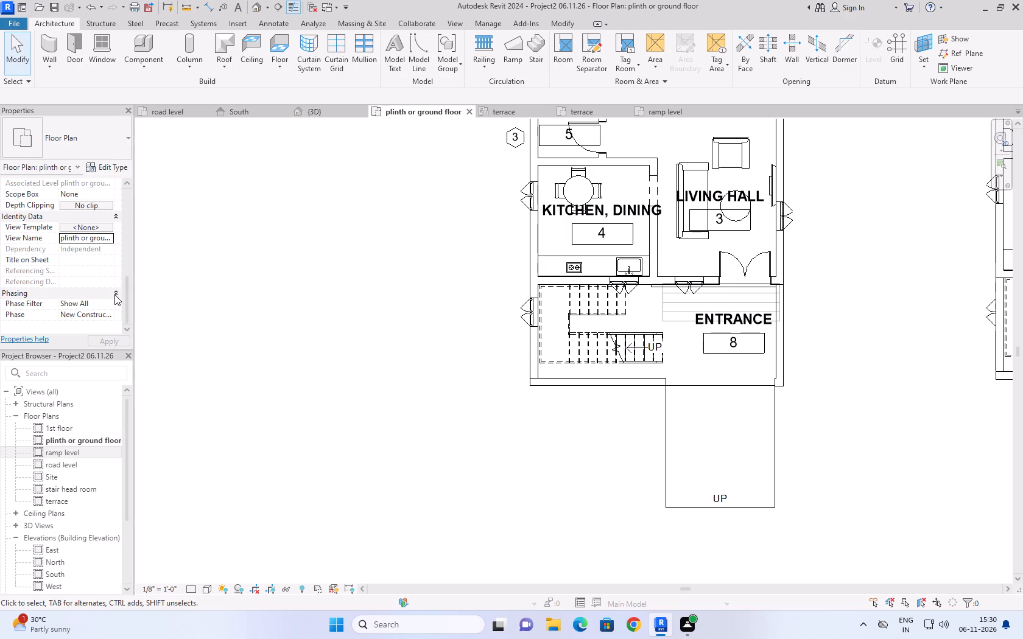
pyautogui.click(114, 295)
pyautogui.click(114, 295)
pyautogui.scroll(19, 89, 236)
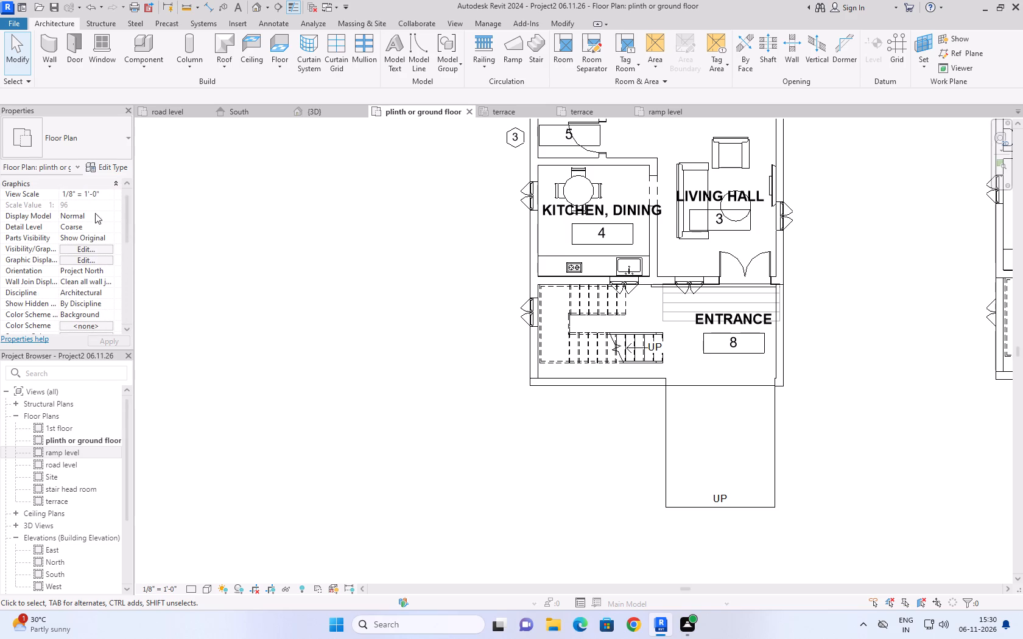
pyautogui.click(99, 150)
pyautogui.click(99, 150)
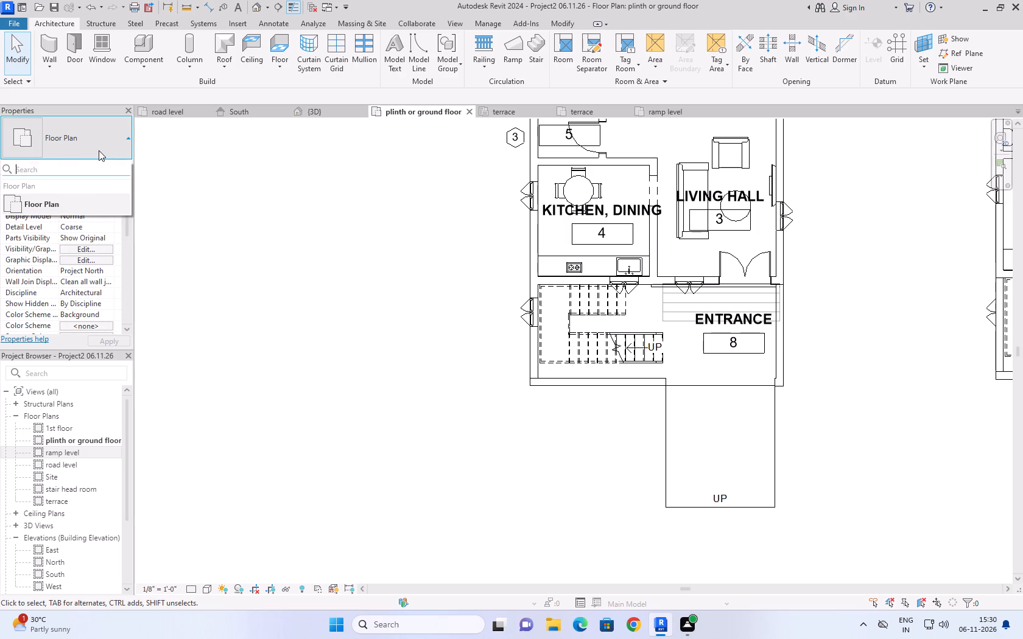
pyautogui.click(406, 413)
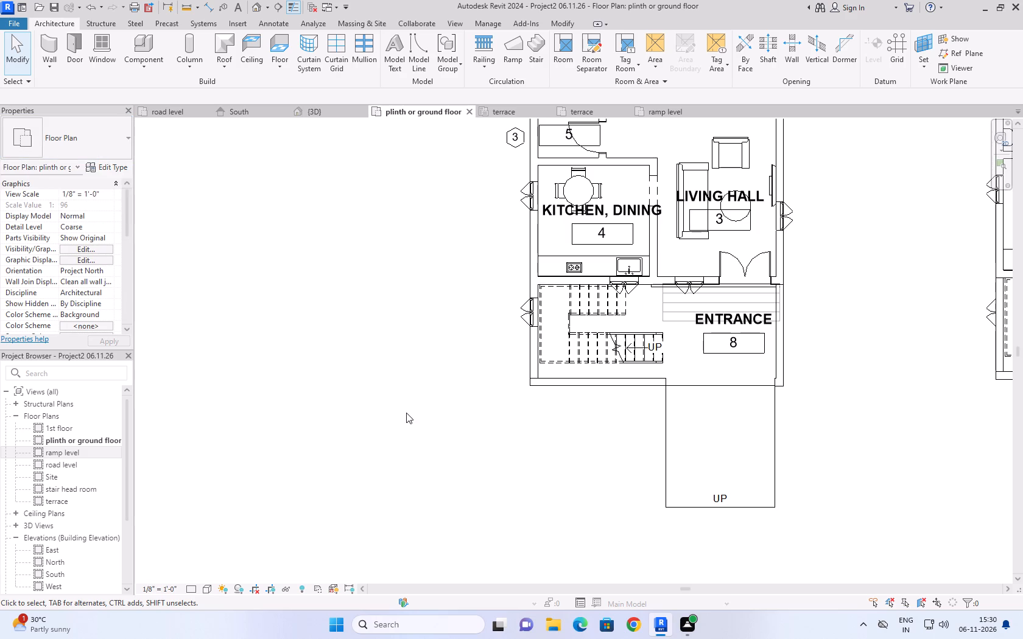
pyautogui.scroll(-7, 350, 433)
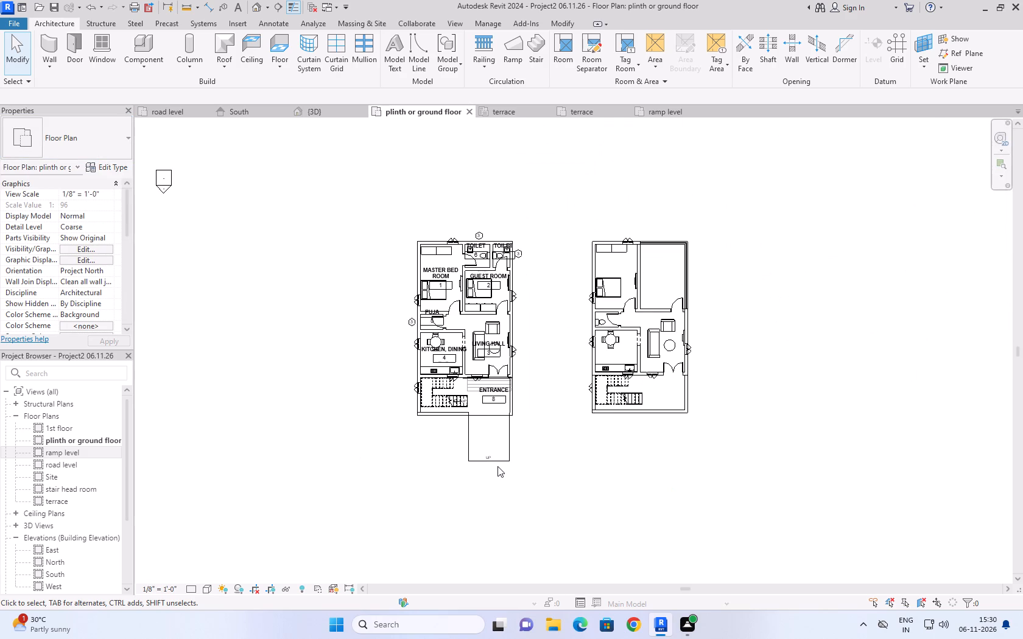
pyautogui.scroll(8, 497, 466)
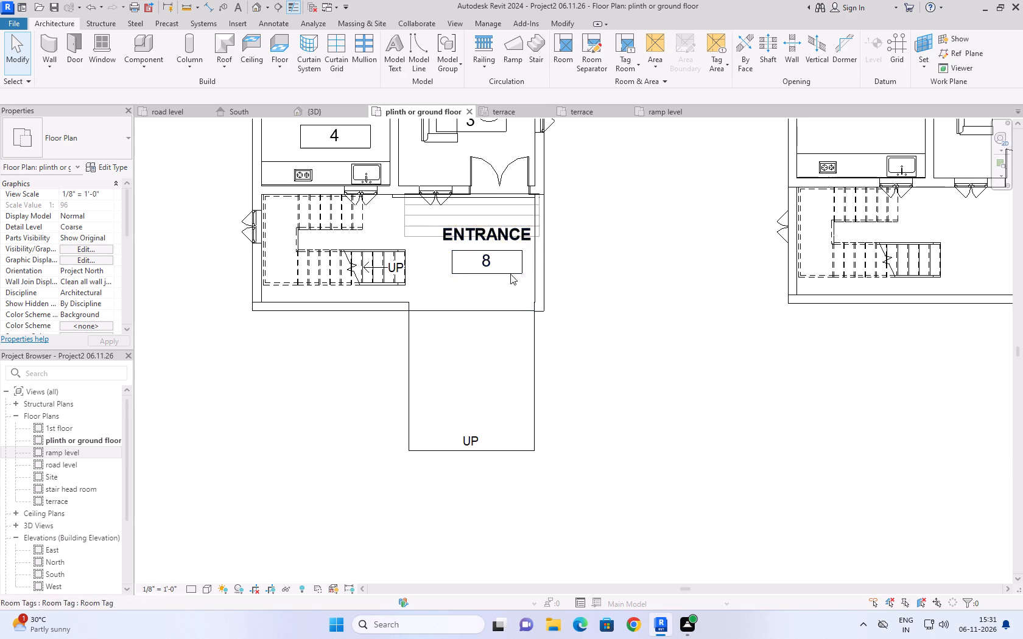
pyautogui.click(560, 381)
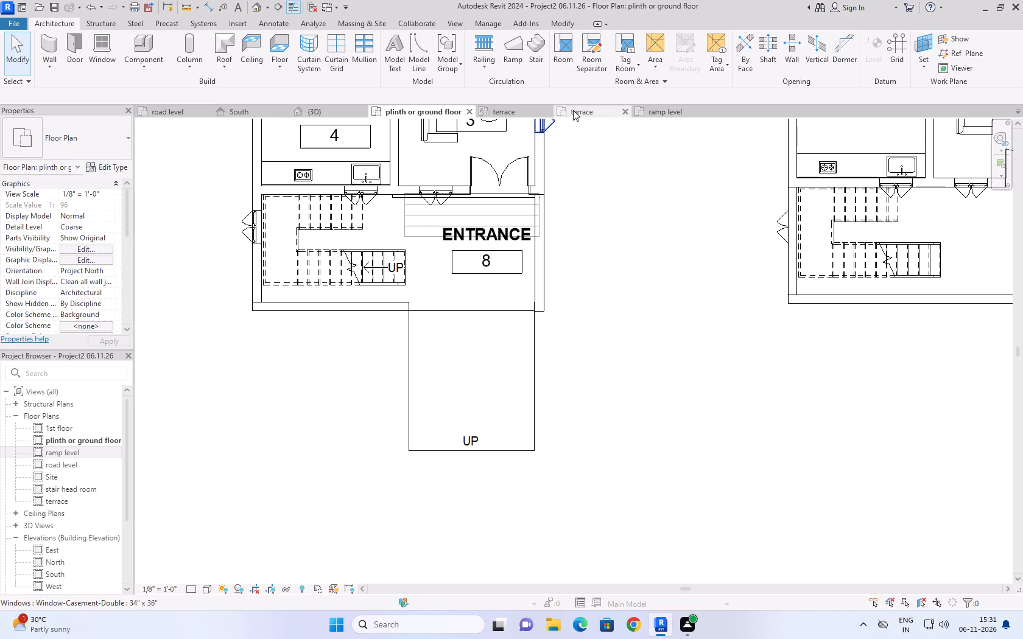
# Close the duplicate terrace floor plan and the ramp level floor plan views.
pyautogui.click(582, 111)
pyautogui.click(626, 108)
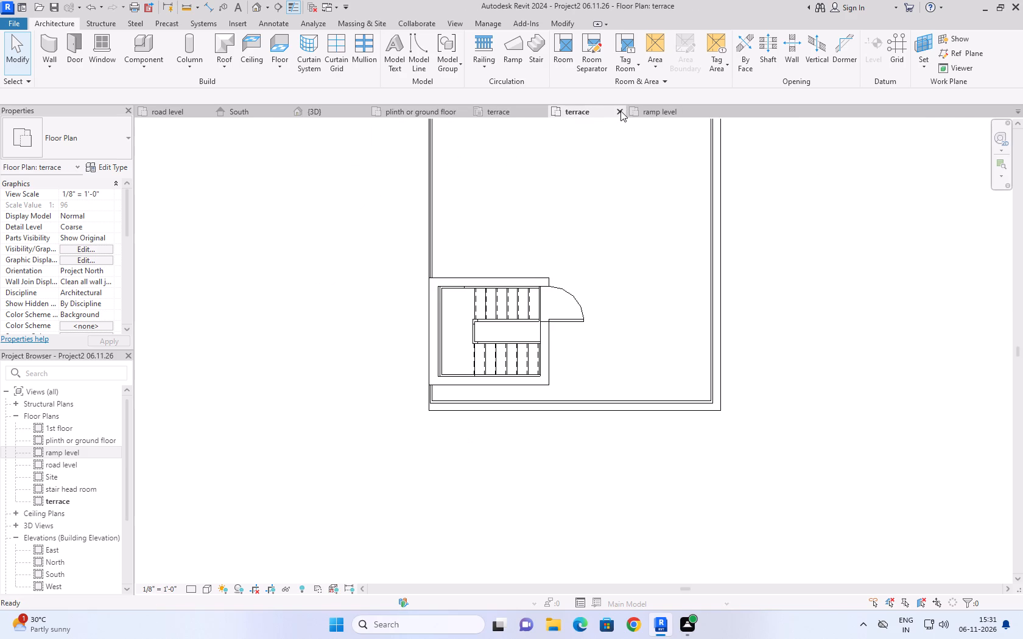
pyautogui.click(620, 111)
pyautogui.click(624, 112)
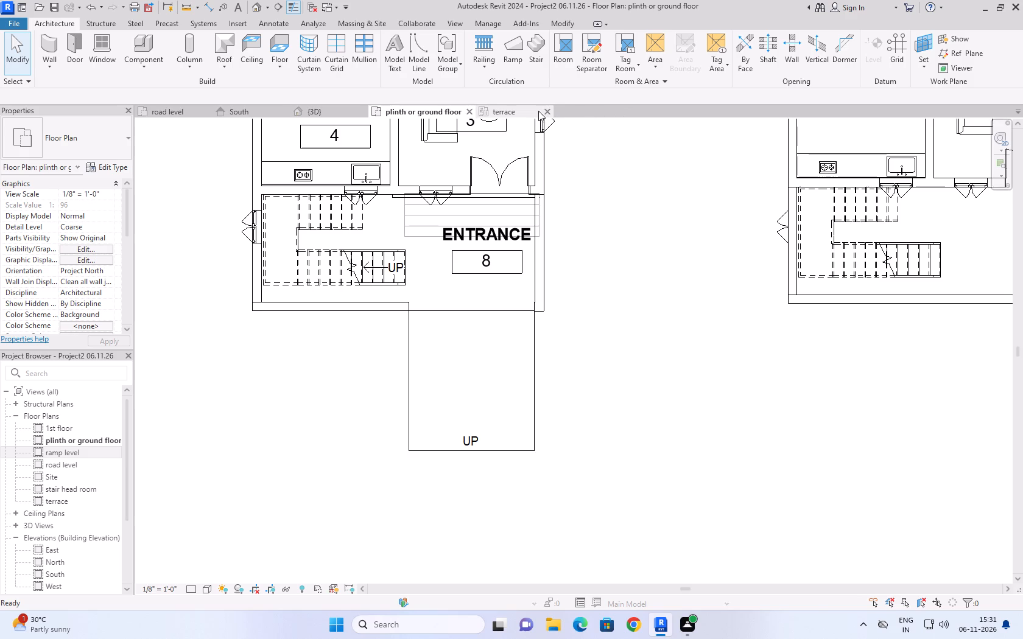
pyautogui.click(538, 111)
# Examine the entrance ramp, porch steps and whole house in the 3D view.
pyautogui.click(322, 112)
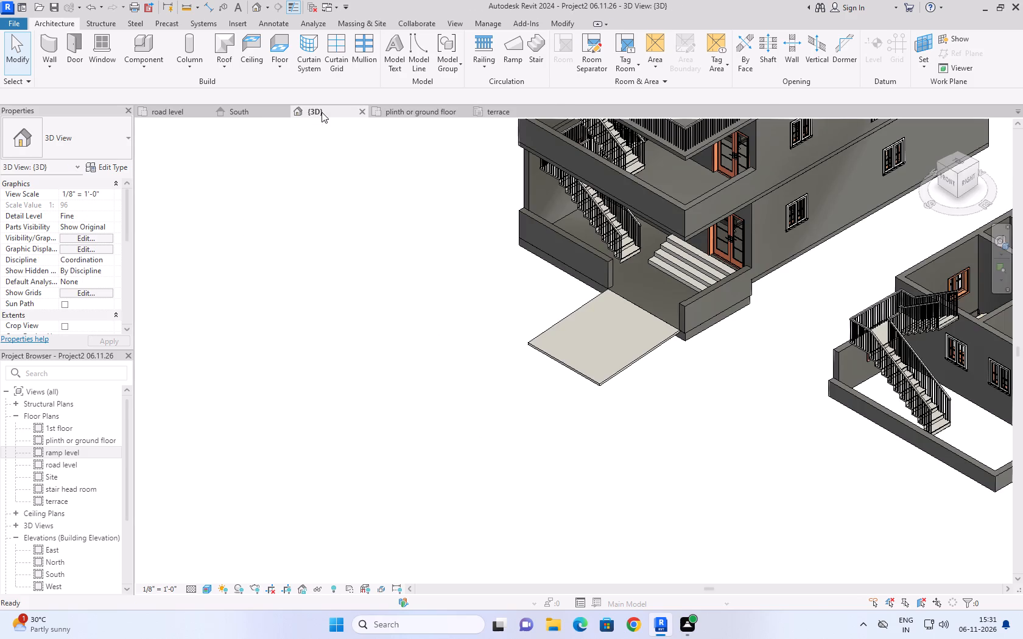
pyautogui.doubleClick(346, 342)
pyautogui.scroll(-8, 346, 342)
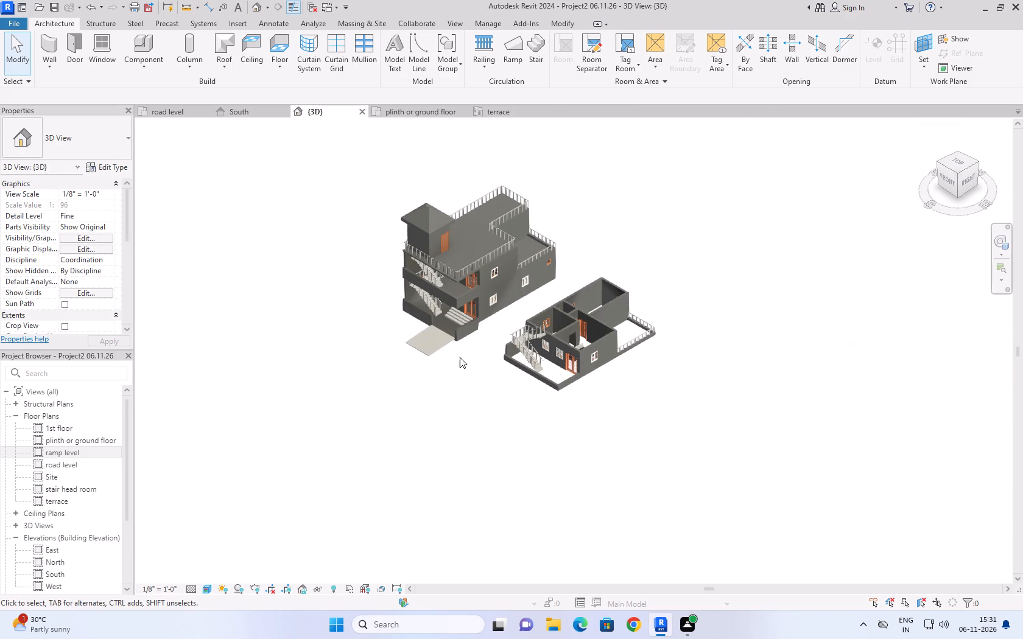
pyautogui.scroll(11, 473, 317)
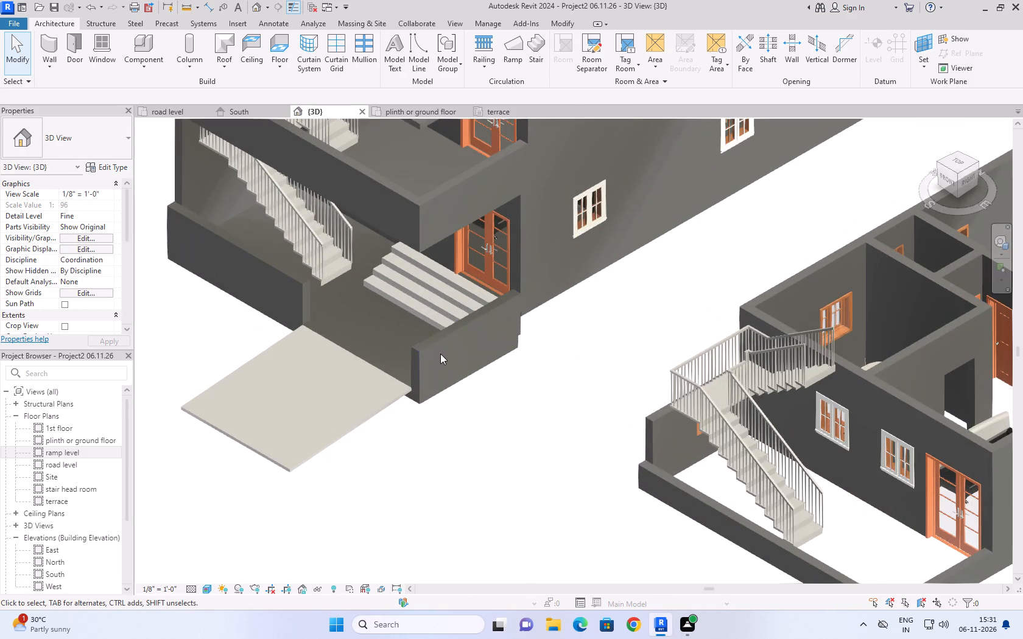
pyautogui.scroll(2, 396, 242)
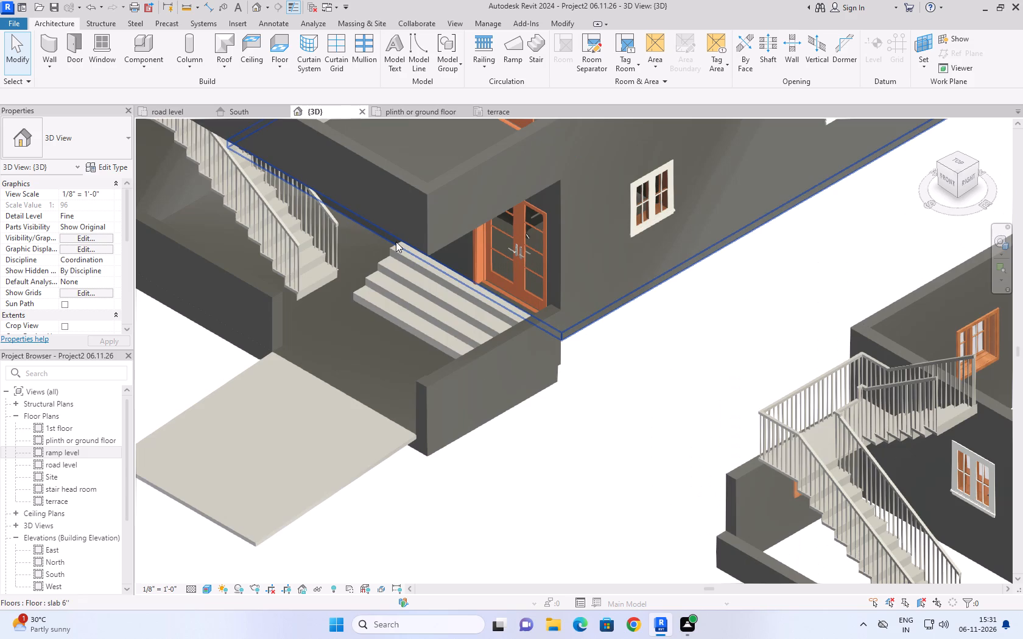
pyautogui.scroll(-11, 492, 330)
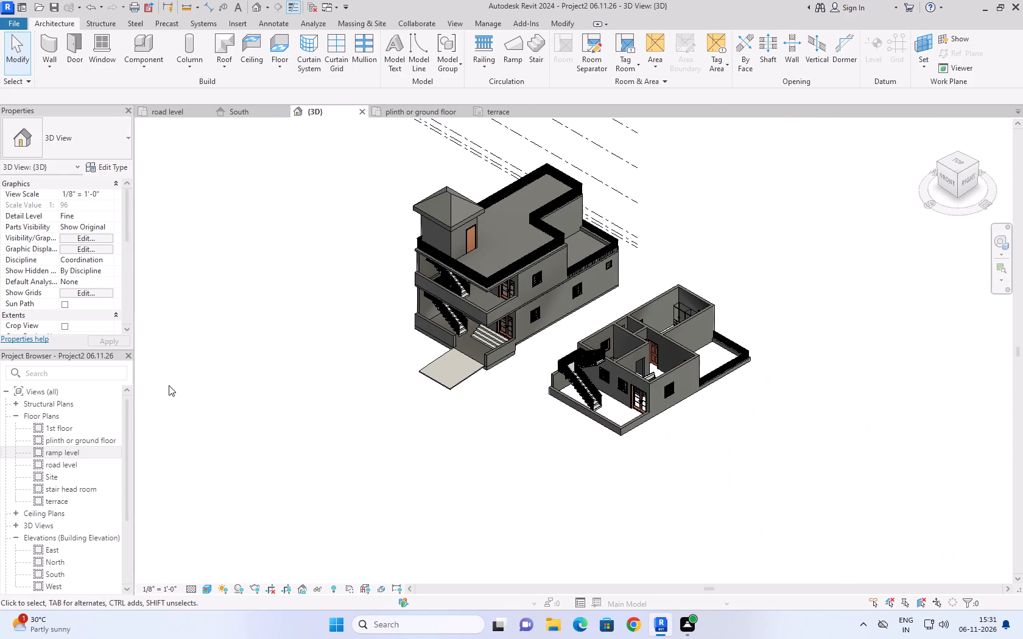
# In the Walkthrough 1 view, shift the crop region down over the whole ramp and extend its top and right edges.
pyautogui.scroll(-2, 76, 515)
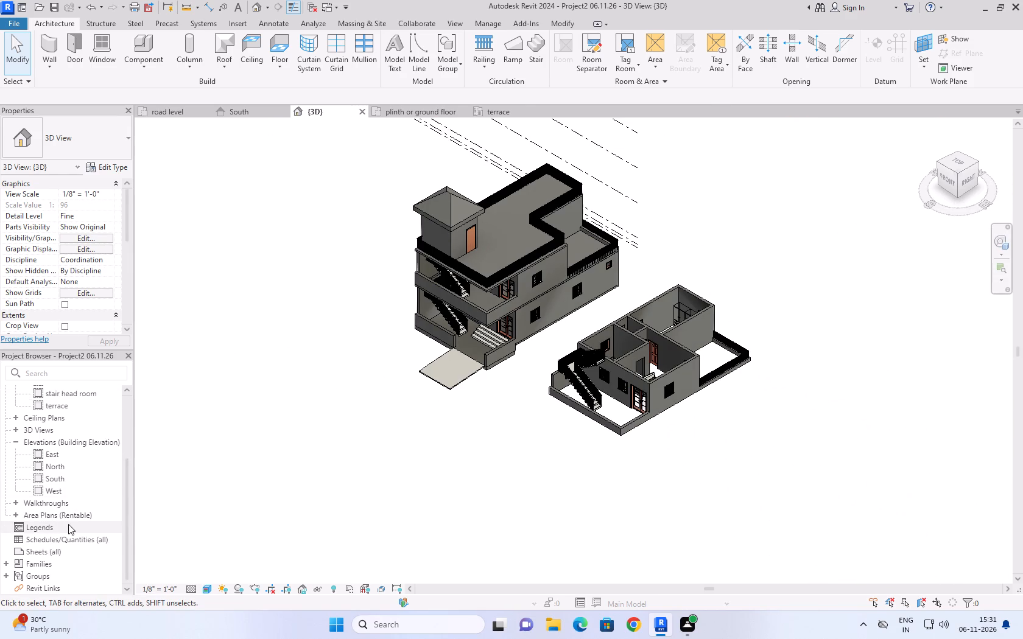
pyautogui.click(16, 503)
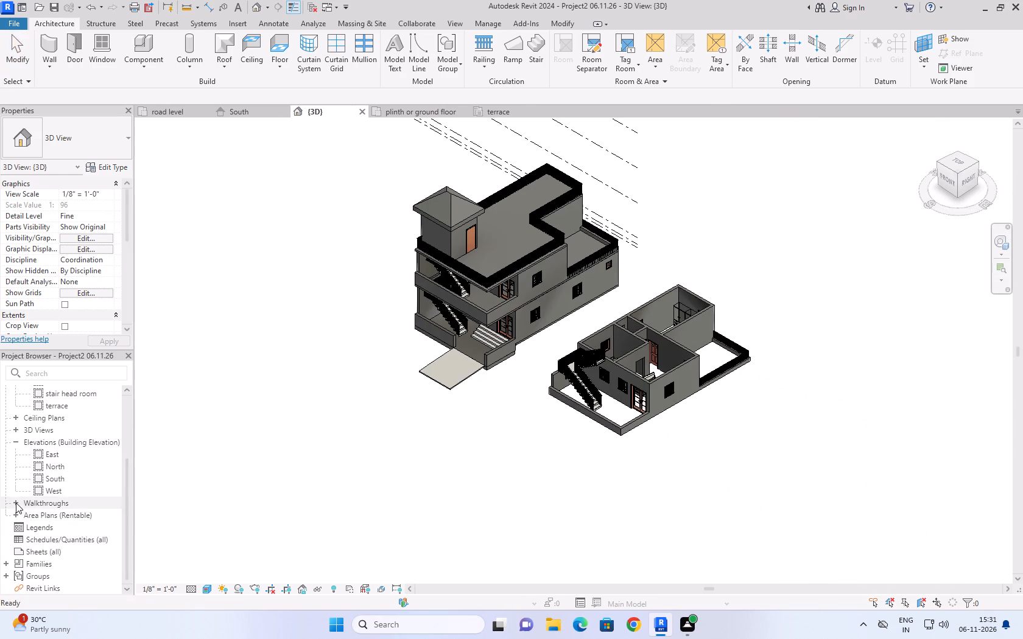
pyautogui.doubleClick(48, 512)
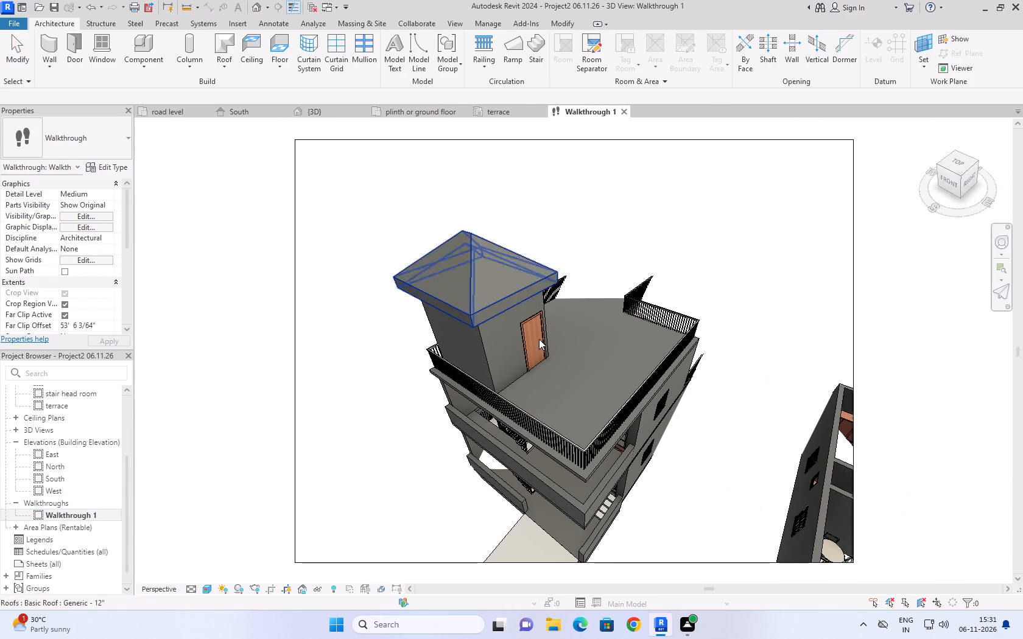
pyautogui.scroll(-3, 669, 216)
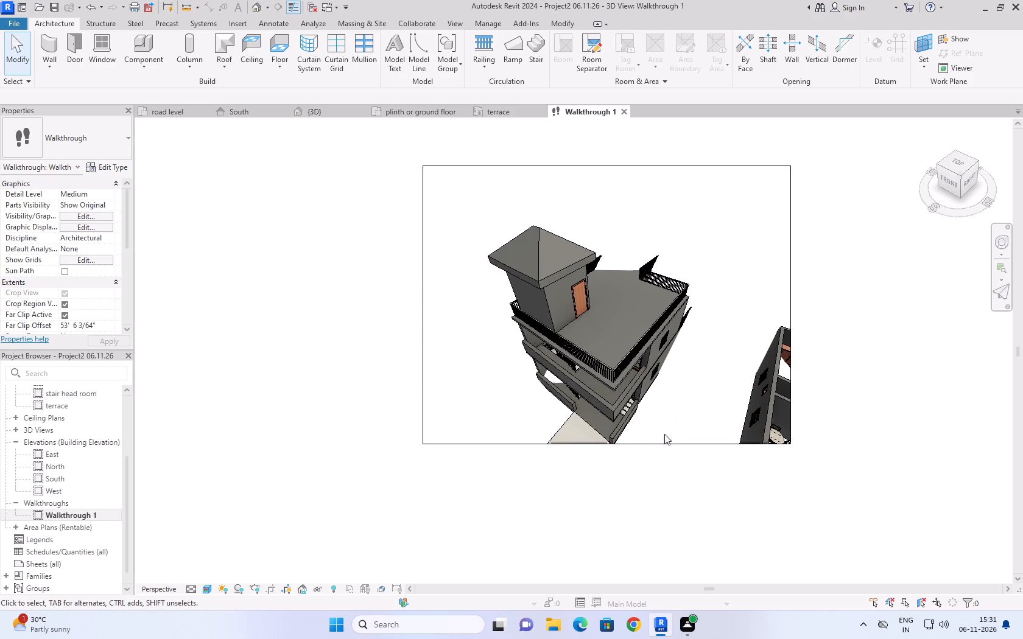
pyautogui.moveTo(632, 445); pyautogui.dragTo(631, 525)
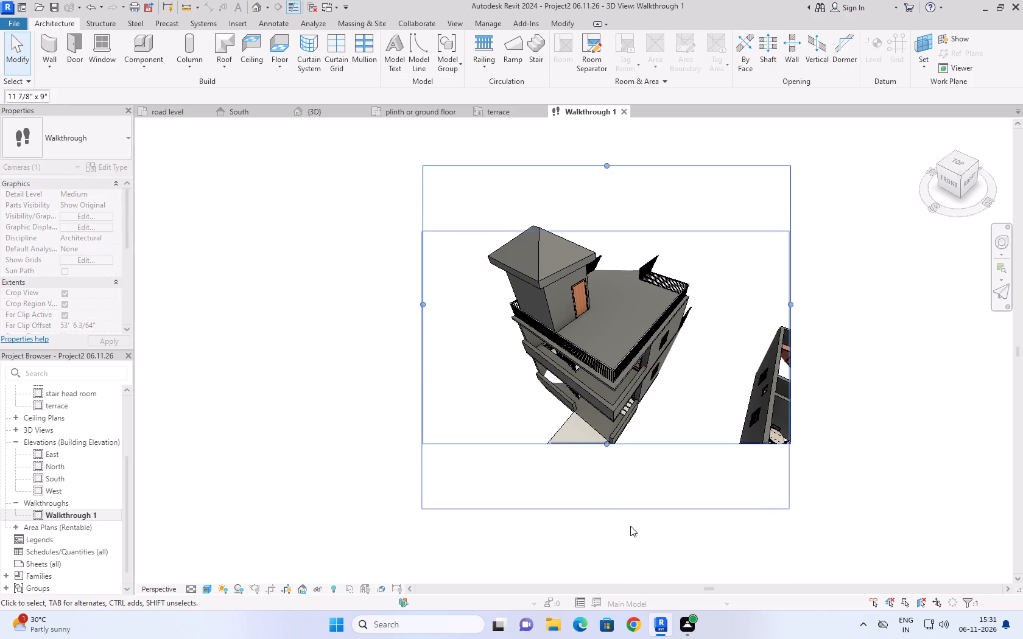
pyautogui.moveTo(607, 231); pyautogui.dragTo(596, 195)
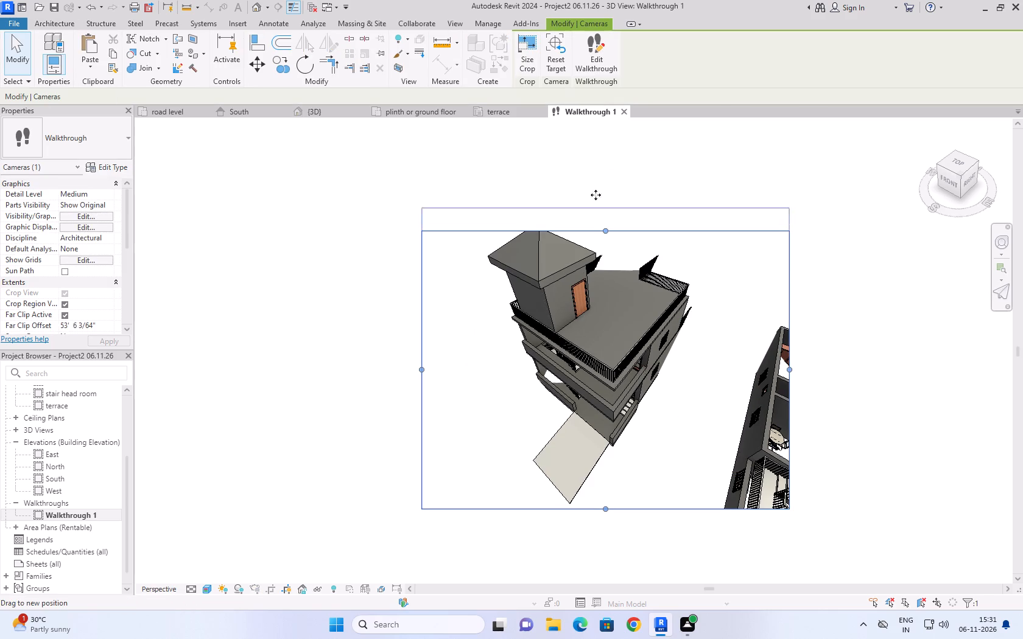
pyautogui.moveTo(596, 195); pyautogui.dragTo(594, 181)
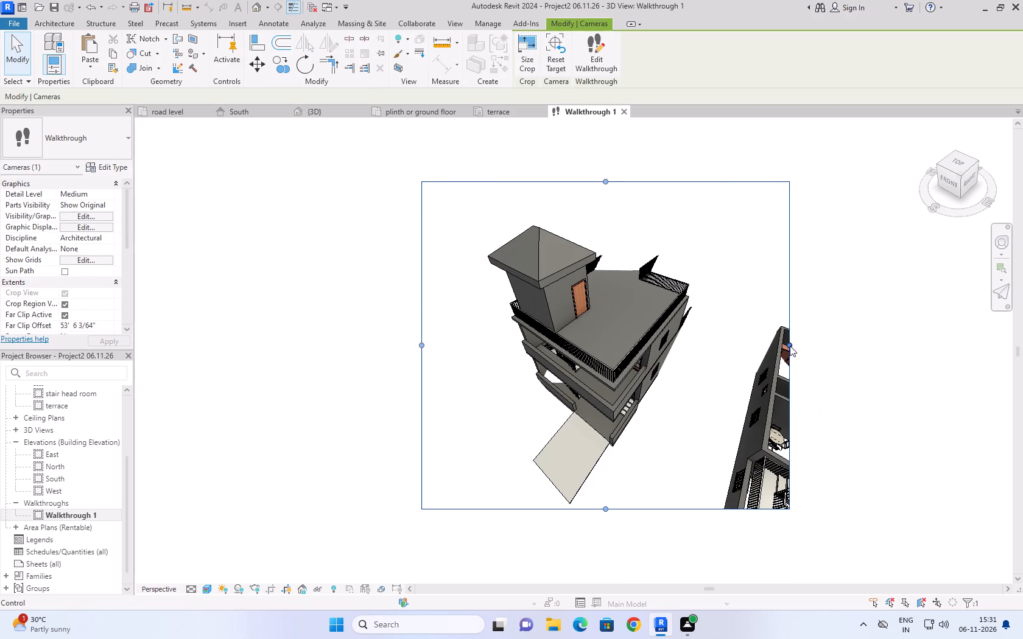
pyautogui.moveTo(790, 346); pyautogui.dragTo(862, 335)
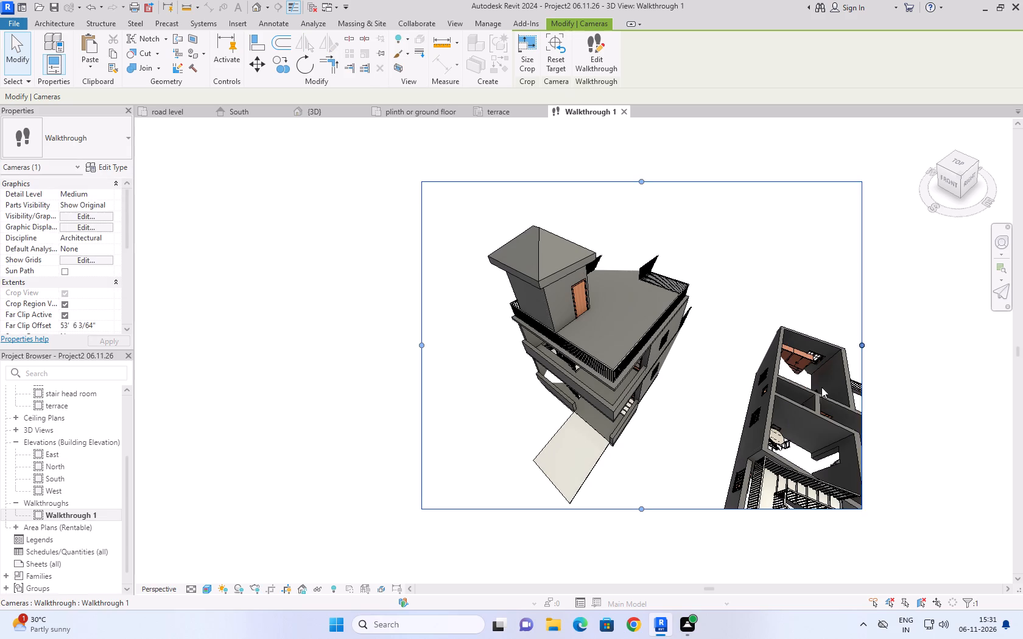
# In the Walkthrough 1 view, extend the crop region's bottom and right edges and pull its left edge inward.
pyautogui.moveTo(640, 510); pyautogui.dragTo(641, 573)
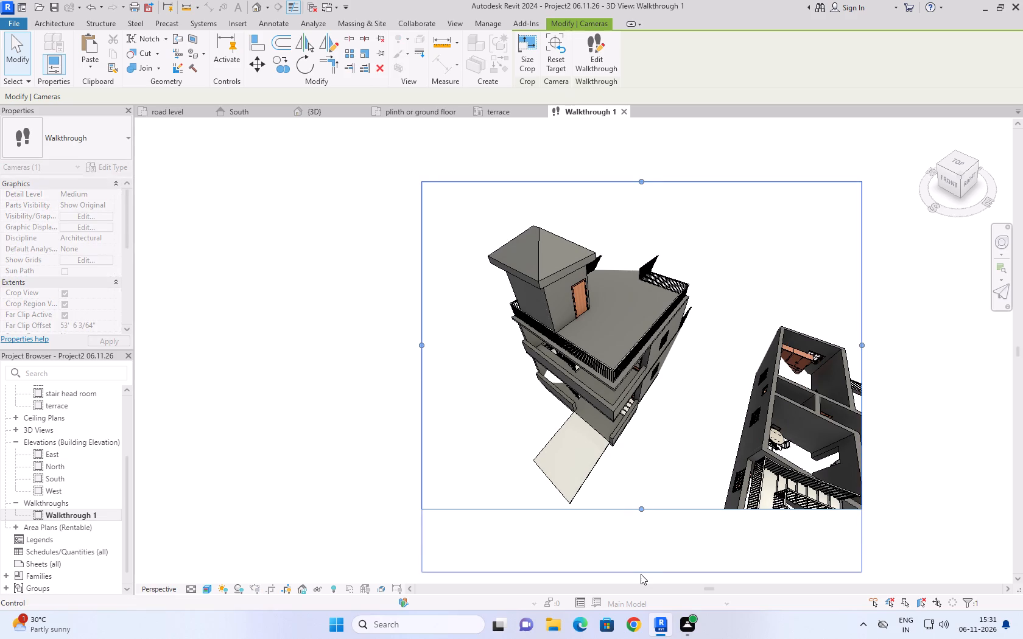
pyautogui.moveTo(709, 429); pyautogui.dragTo(560, 312, button='middle')
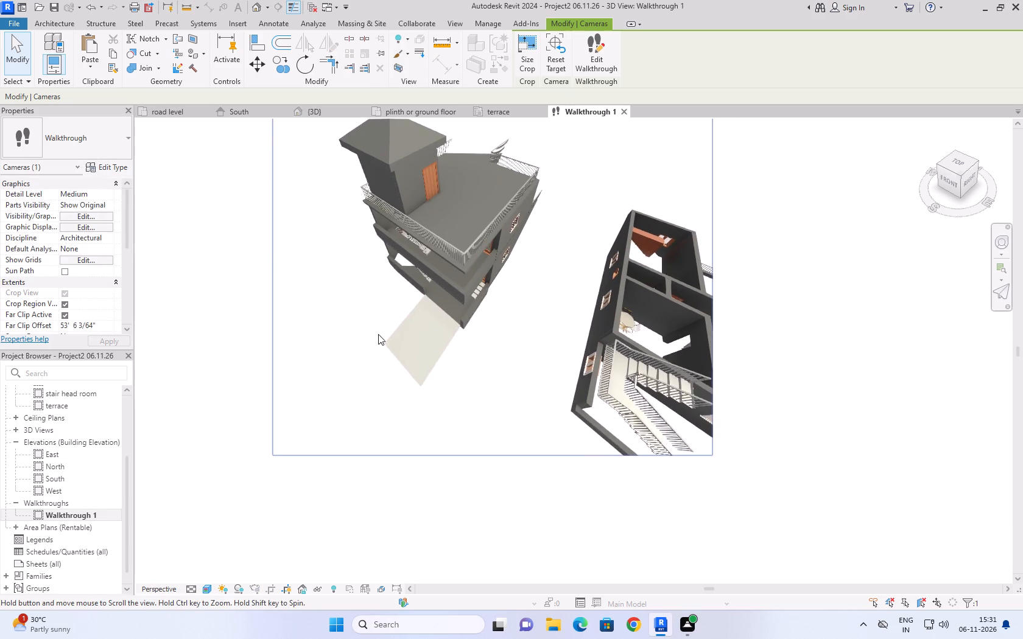
pyautogui.moveTo(379, 333); pyautogui.dragTo(417, 447, button='middle')
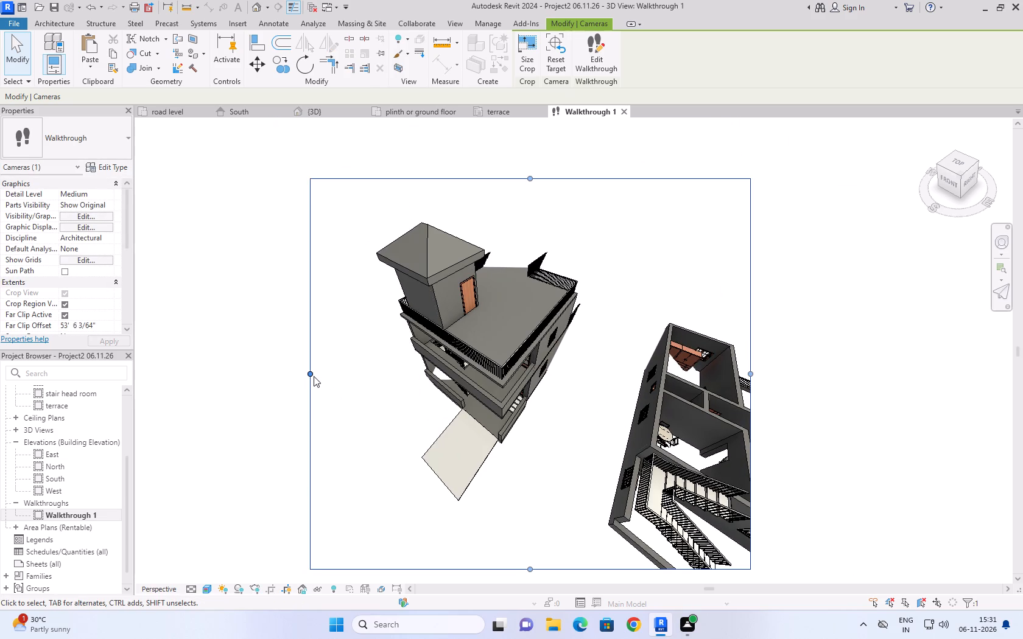
pyautogui.moveTo(311, 374); pyautogui.dragTo(353, 375)
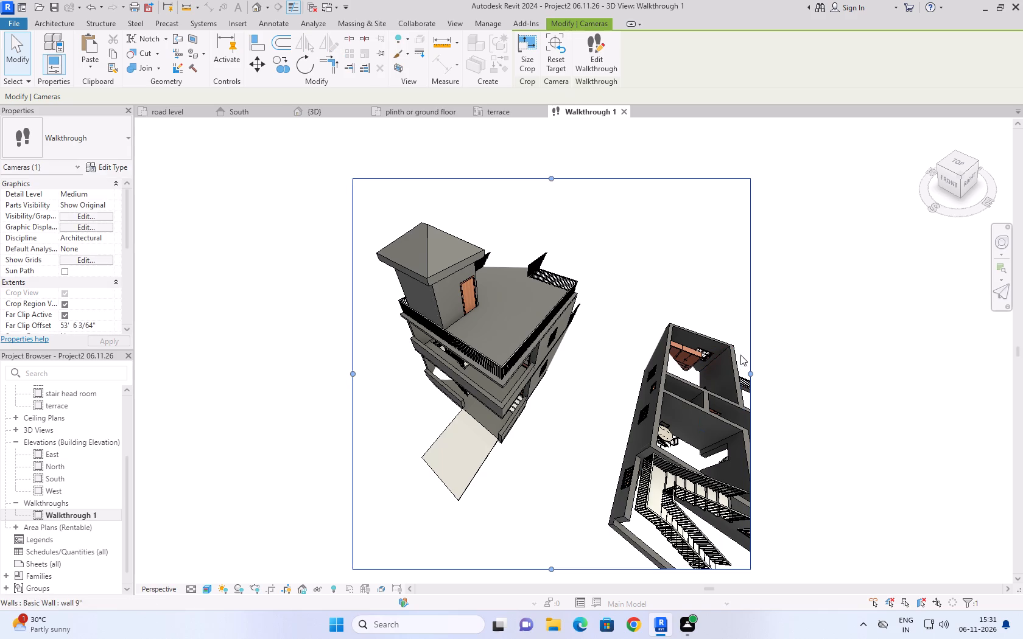
pyautogui.moveTo(750, 375); pyautogui.dragTo(812, 376)
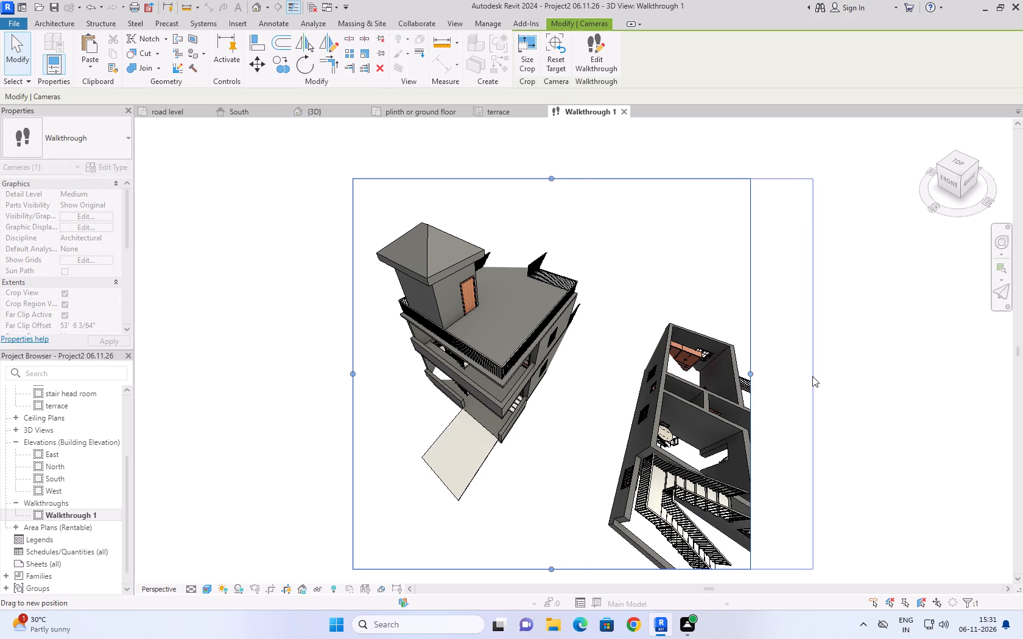
pyautogui.moveTo(775, 360); pyautogui.dragTo(715, 248, button='middle')
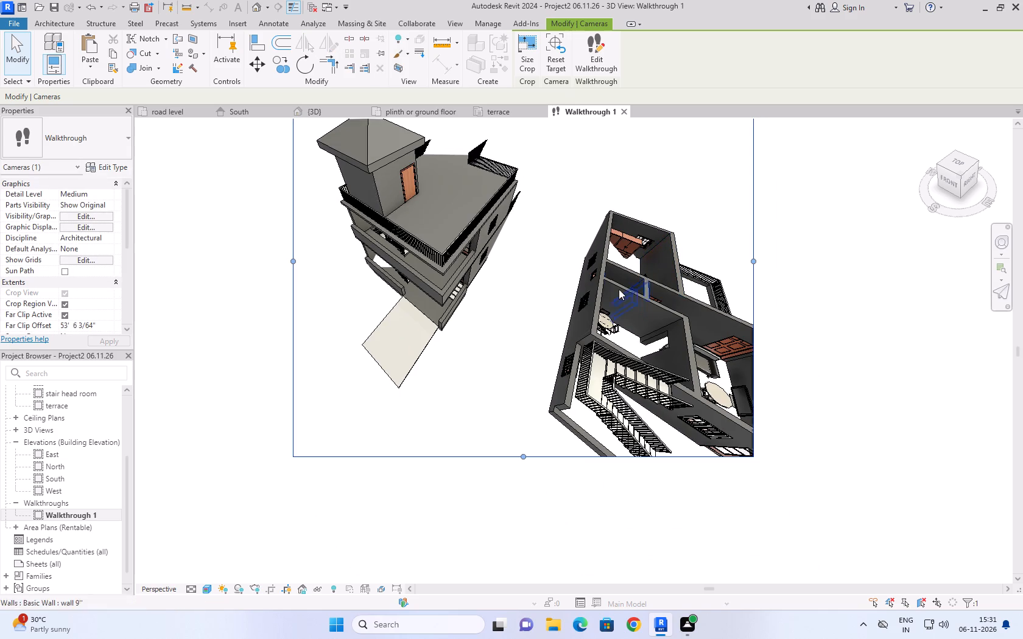
# Open Walkthrough 1 for editing and play all 300 frames from frame 1.
pyautogui.click(600, 49)
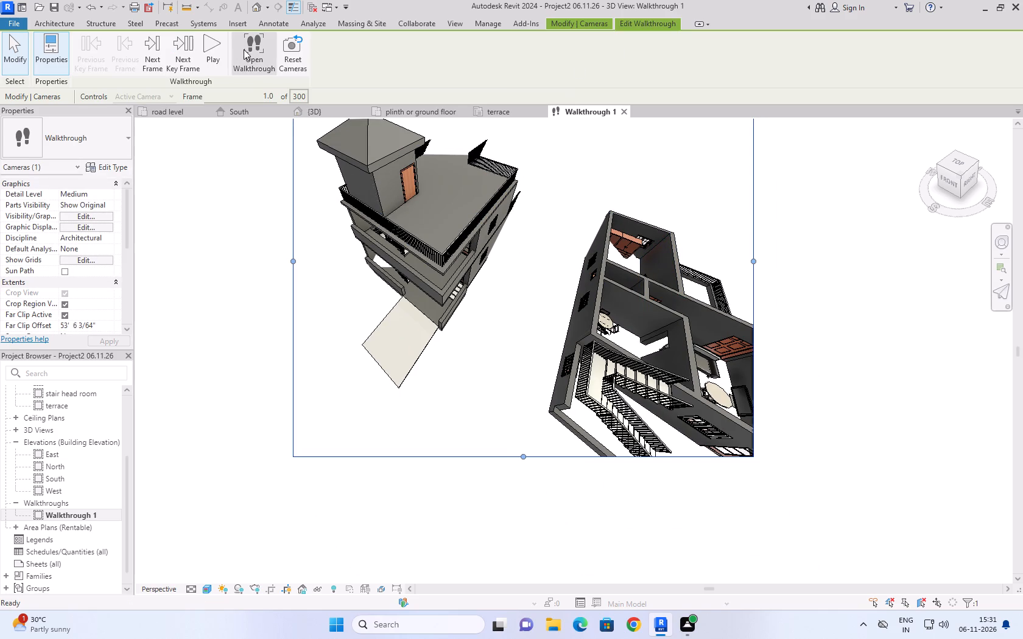
pyautogui.click(220, 46)
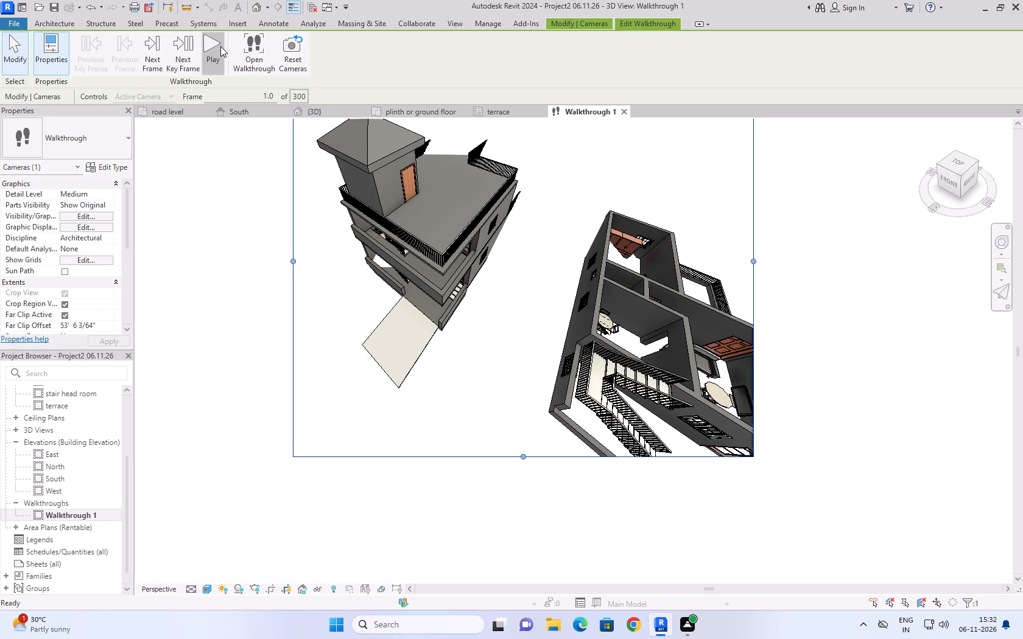
pyautogui.moveTo(504, 337); pyautogui.dragTo(522, 484, button='middle')
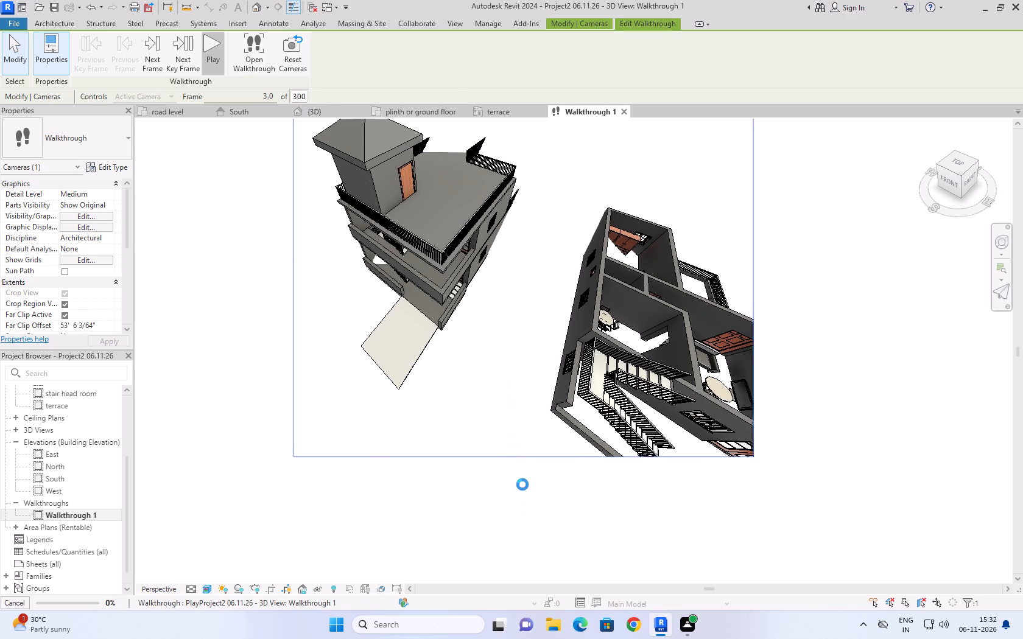
pyautogui.moveTo(522, 484); pyautogui.dragTo(537, 516, button='middle')
pyautogui.moveTo(848, 304); pyautogui.dragTo(848, 415, button='middle')
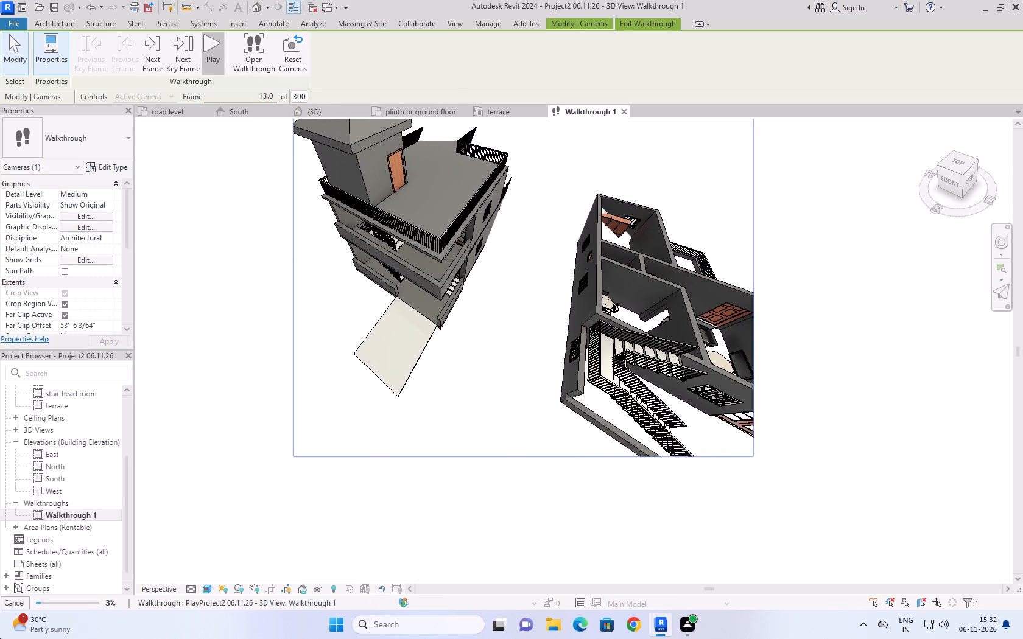
pyautogui.scroll(1, 0, 638)
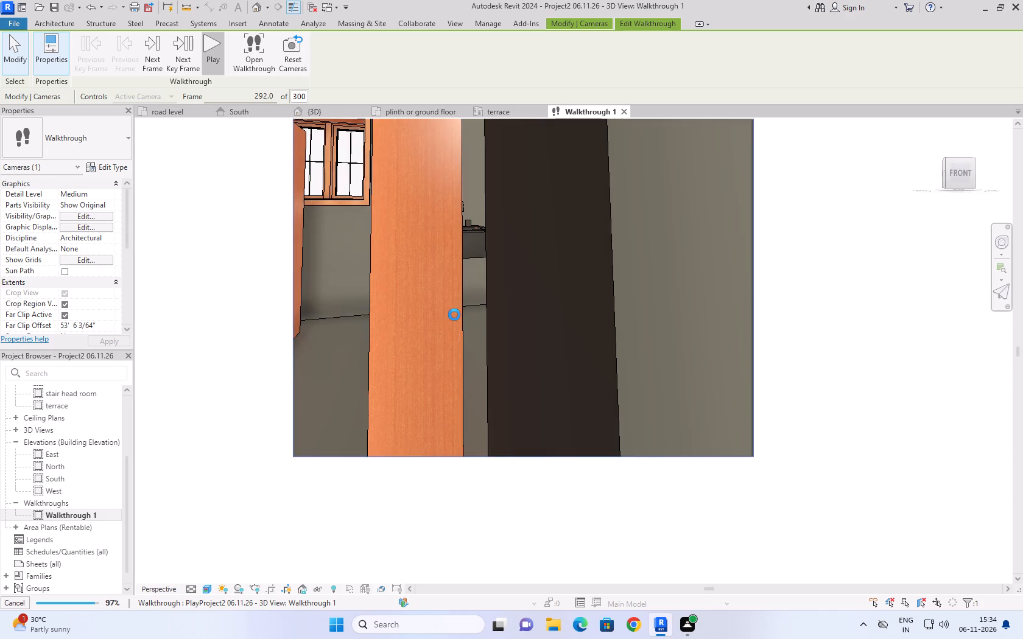
pyautogui.scroll(-3, 447, 337)
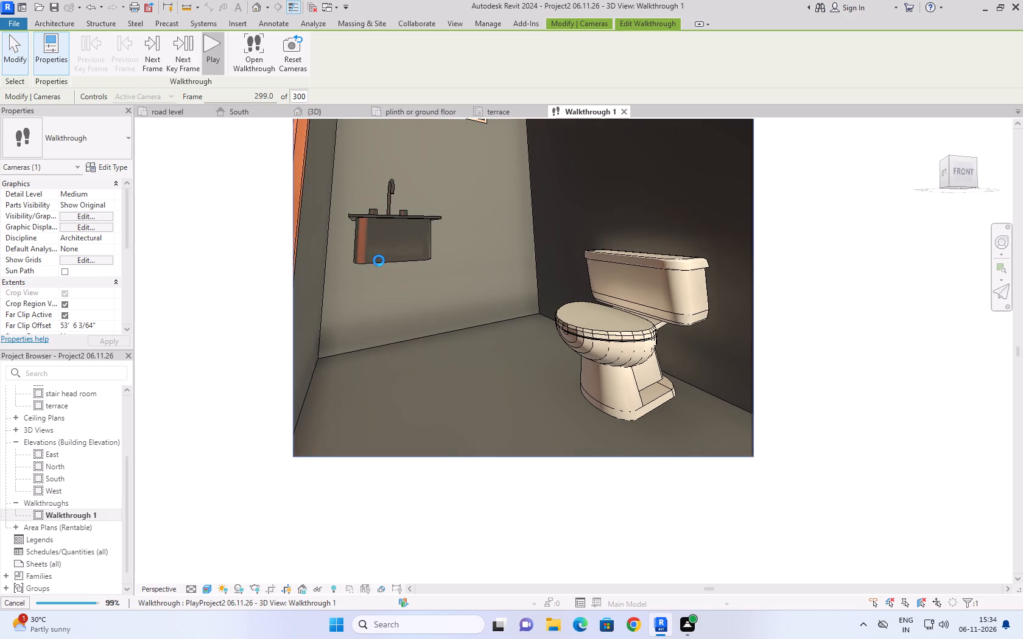
# Orbit the Walkthrough 1 camera at frame 1 down to a lower angle facing the house's front and right sides and ramp.
pyautogui.scroll(-4, 469, 327)
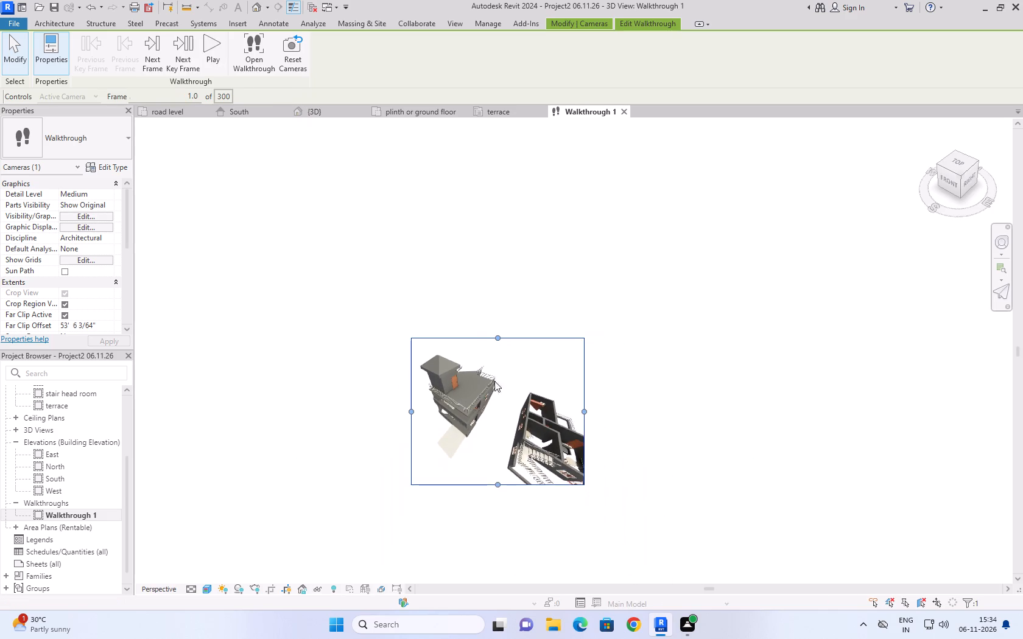
pyautogui.scroll(-1, 507, 455)
pyautogui.scroll(4, 503, 470)
pyautogui.scroll(5, 551, 459)
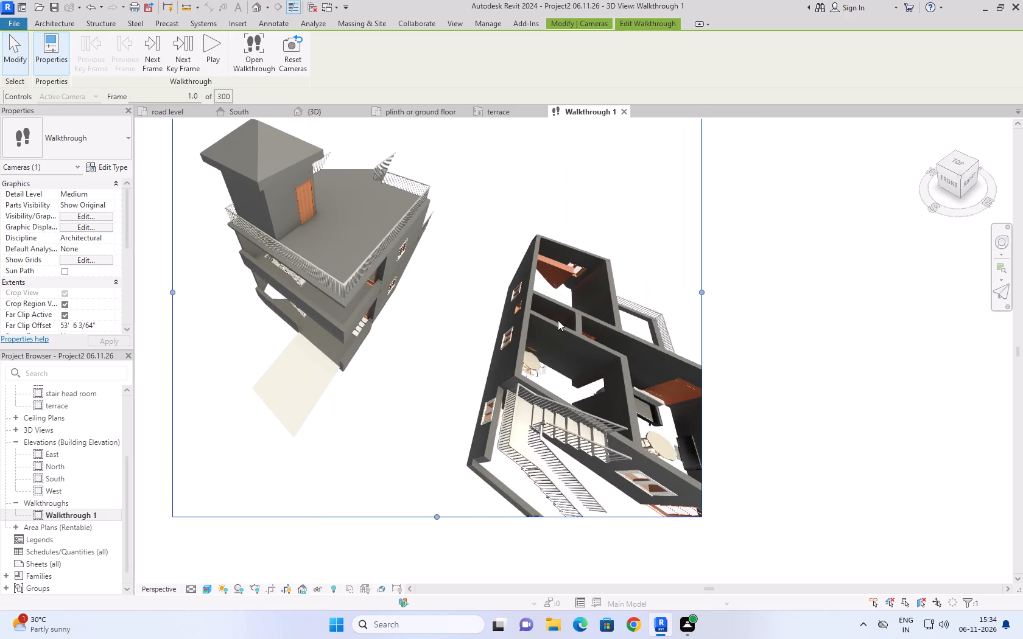
pyautogui.scroll(-4, 515, 329)
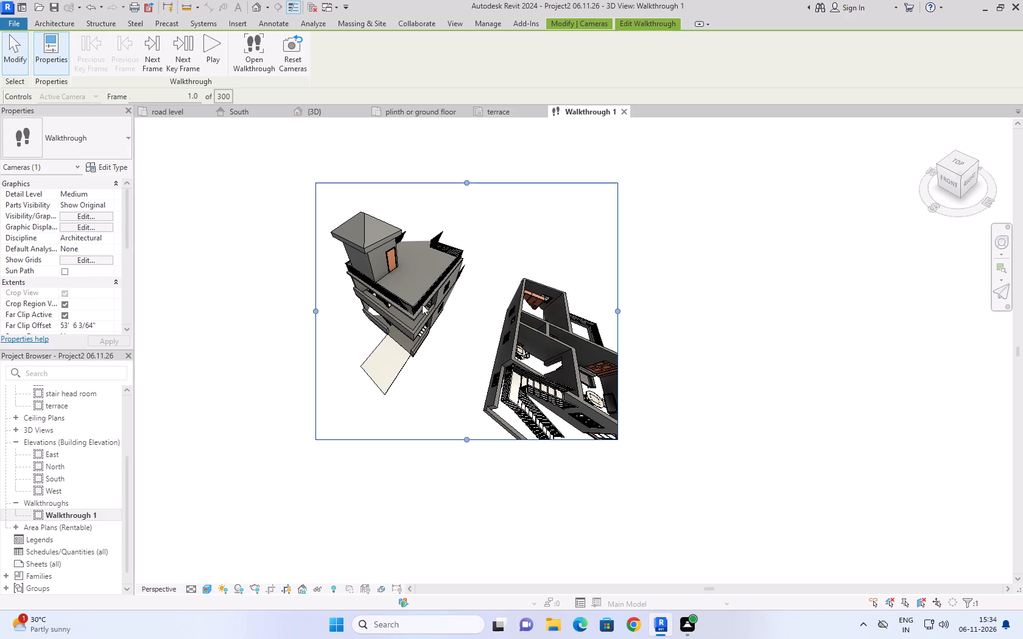
pyautogui.keyDown('shift'); pyautogui.moveTo(441, 307); pyautogui.dragTo(441, 280, button='right'); pyautogui.keyUp('shift')
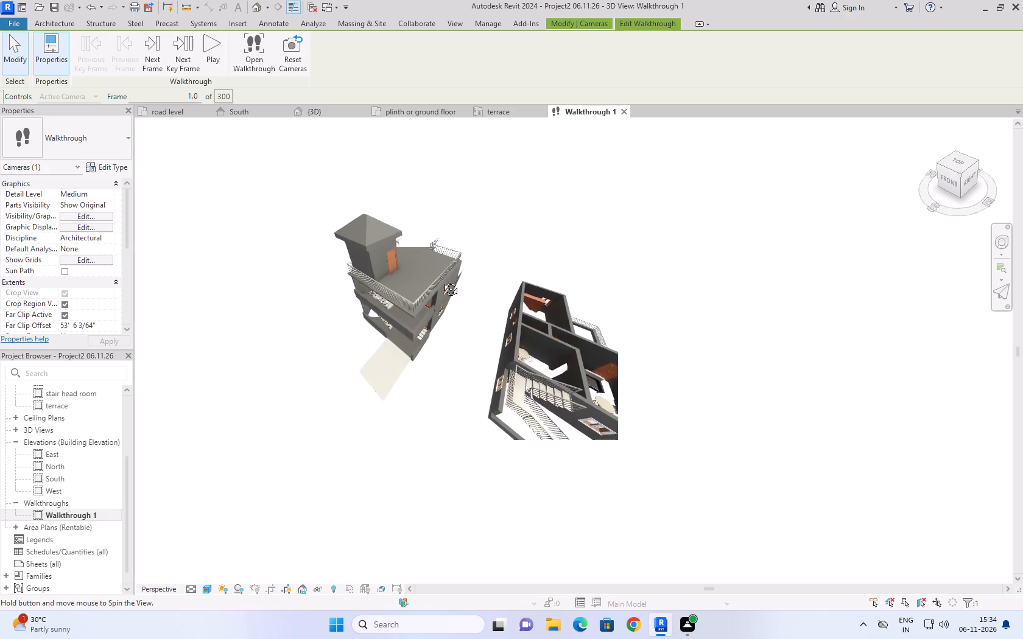
pyautogui.keyDown('shift'); pyautogui.moveTo(441, 280); pyautogui.dragTo(446, 153, button='right'); pyautogui.keyUp('shift')
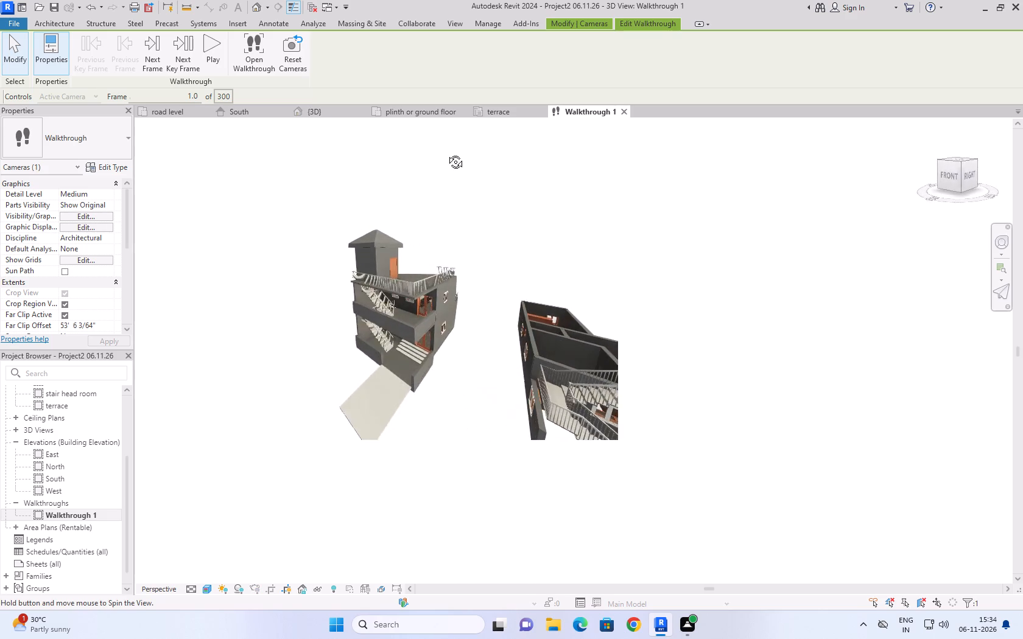
pyautogui.keyDown('shift'); pyautogui.moveTo(446, 153); pyautogui.dragTo(415, 124, button='right'); pyautogui.keyUp('shift')
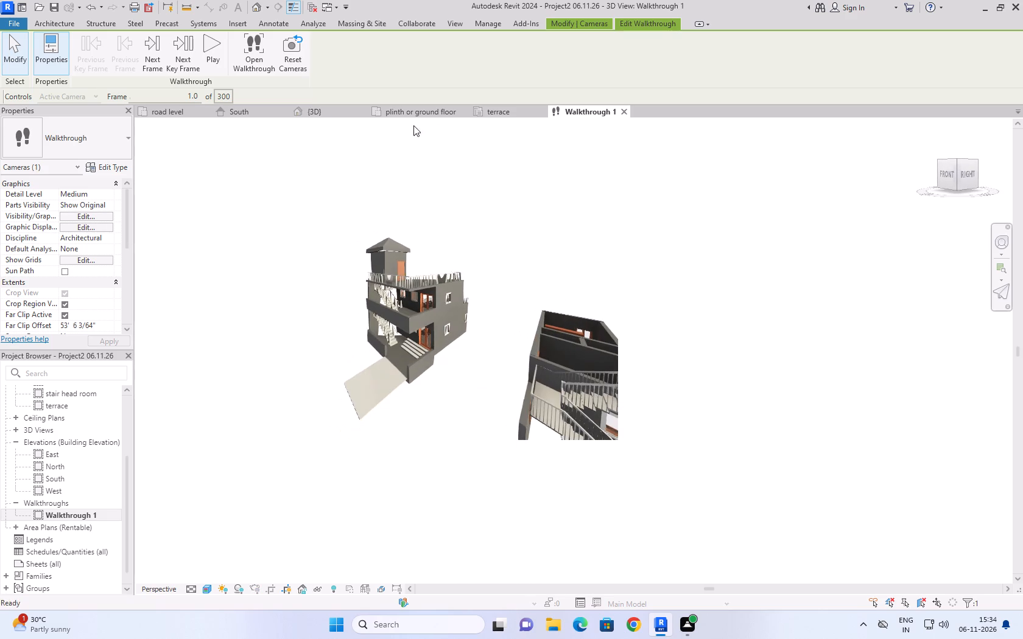
pyautogui.scroll(5, 360, 281)
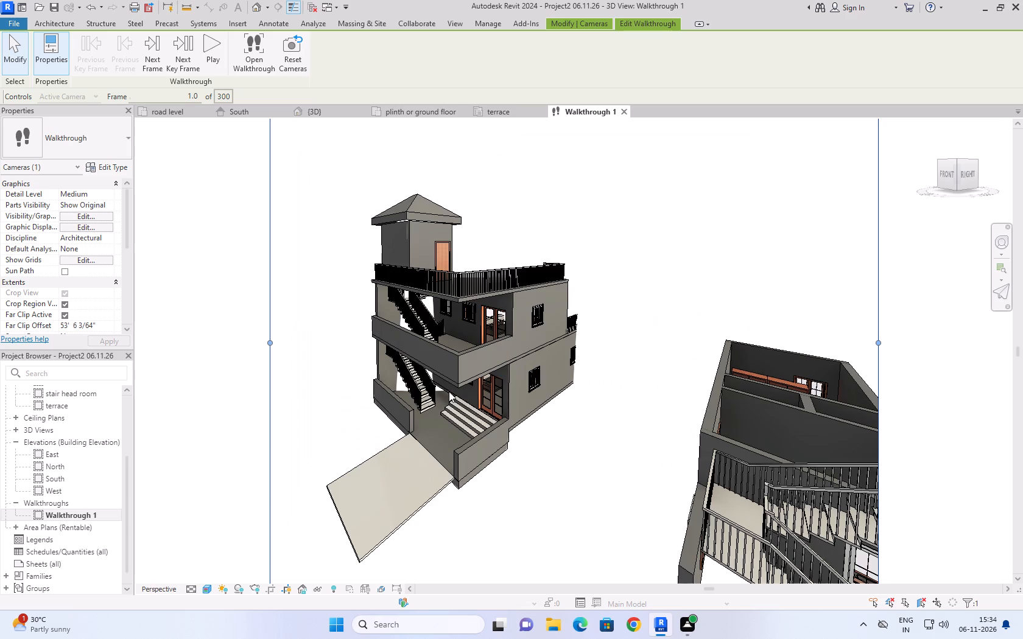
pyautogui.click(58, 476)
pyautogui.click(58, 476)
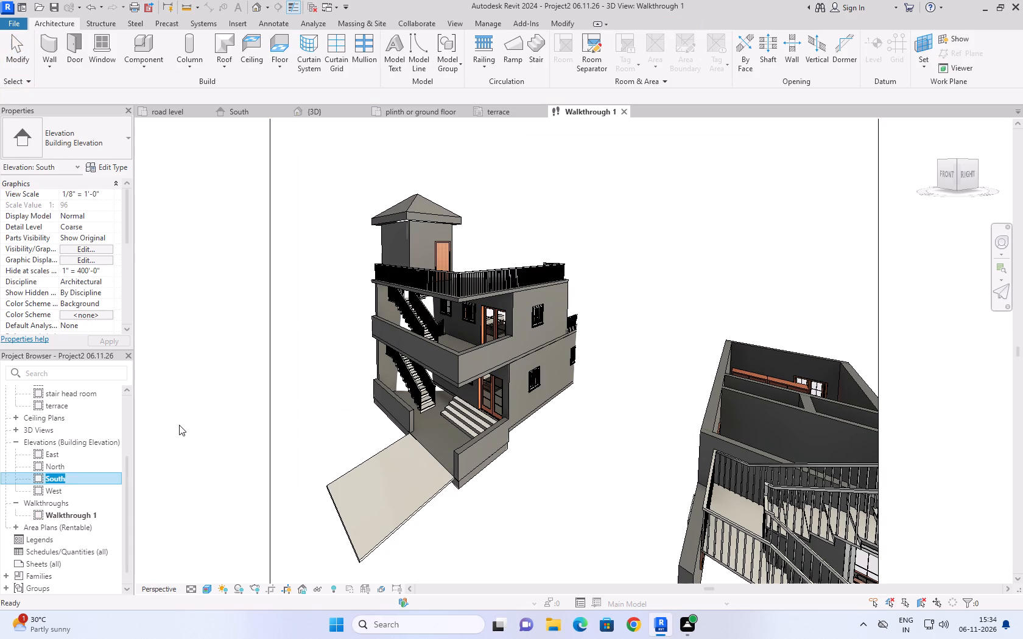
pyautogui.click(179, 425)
# Open the North and East elevations and examine the entrance ramp, porch base and low 9" walls in the East elevation.
pyautogui.doubleClick(81, 467)
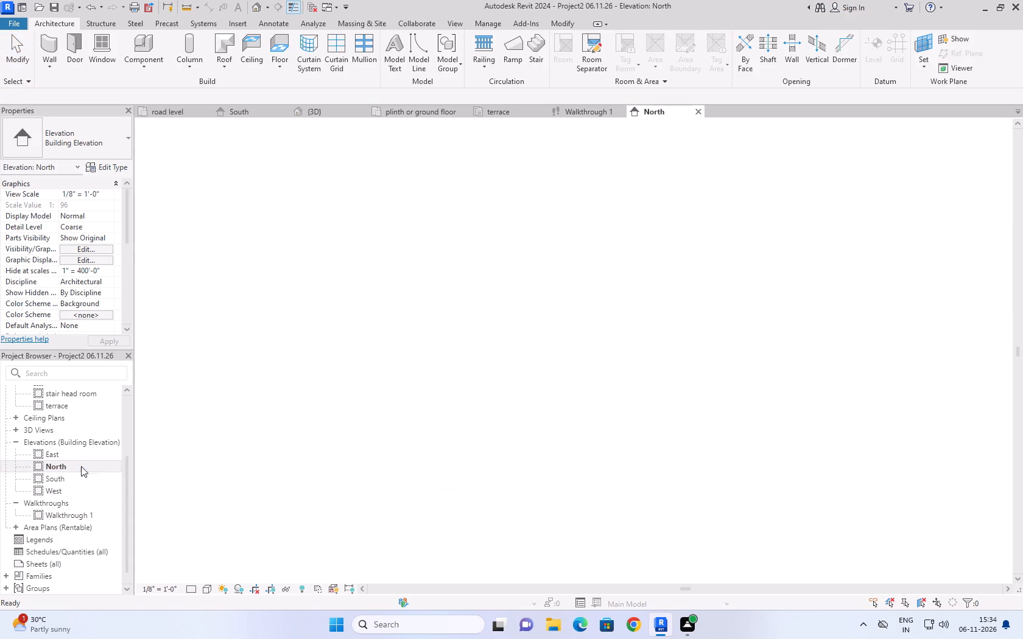
pyautogui.doubleClick(64, 458)
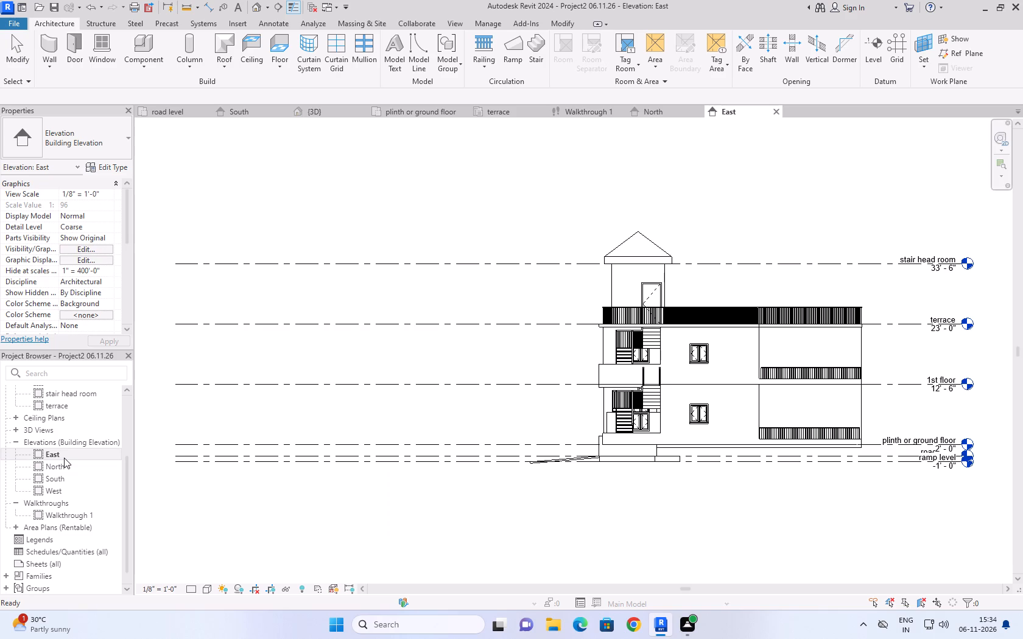
pyautogui.scroll(2, 627, 483)
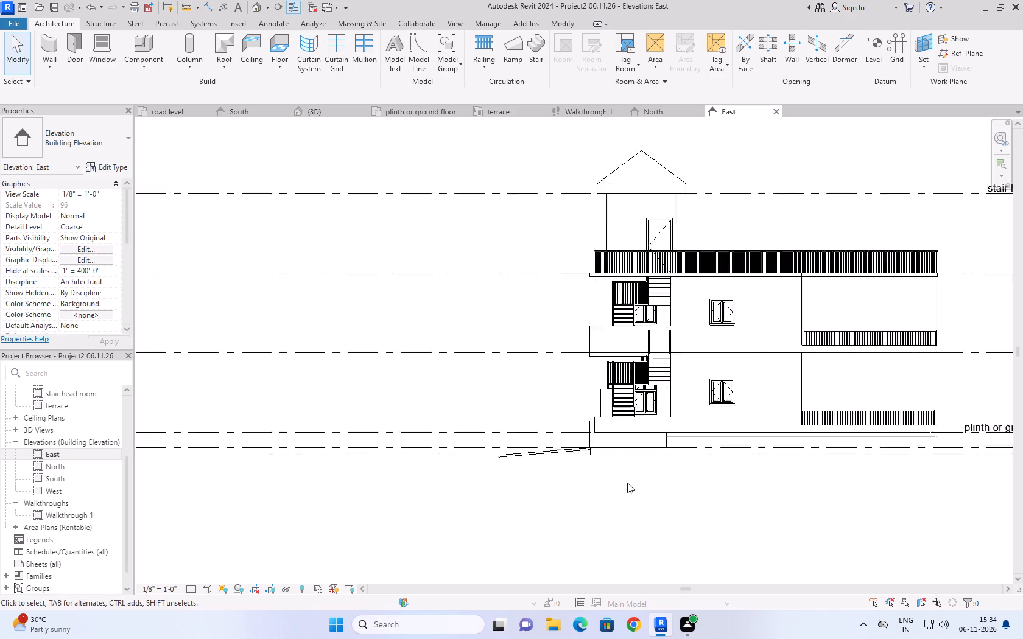
pyautogui.scroll(6, 627, 483)
pyautogui.scroll(4, 560, 470)
pyautogui.scroll(-4, 559, 470)
pyautogui.scroll(2, 564, 466)
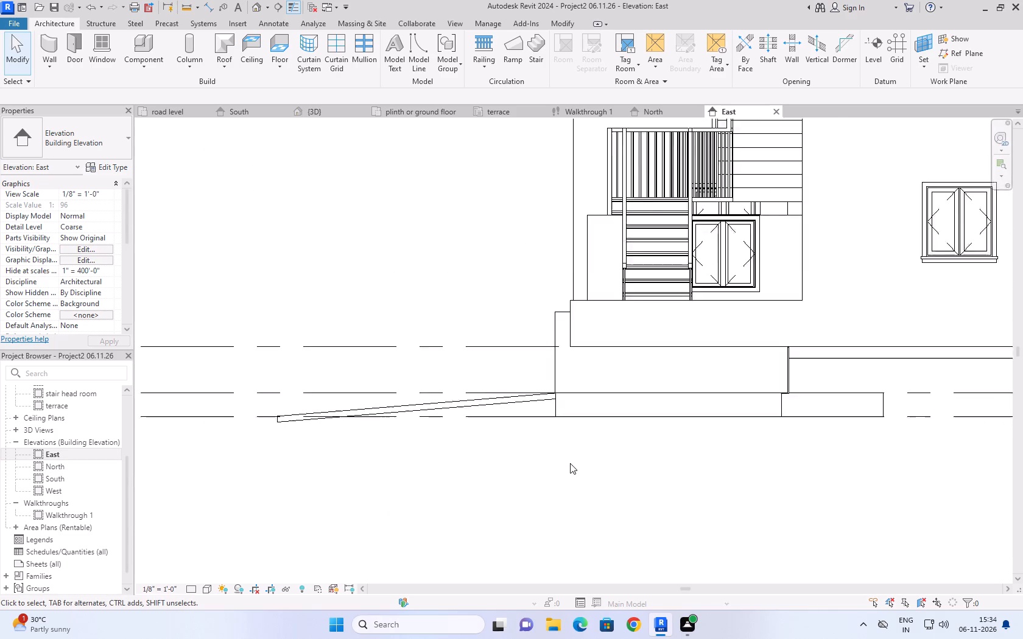
pyautogui.scroll(2, 570, 463)
pyautogui.scroll(-7, 565, 464)
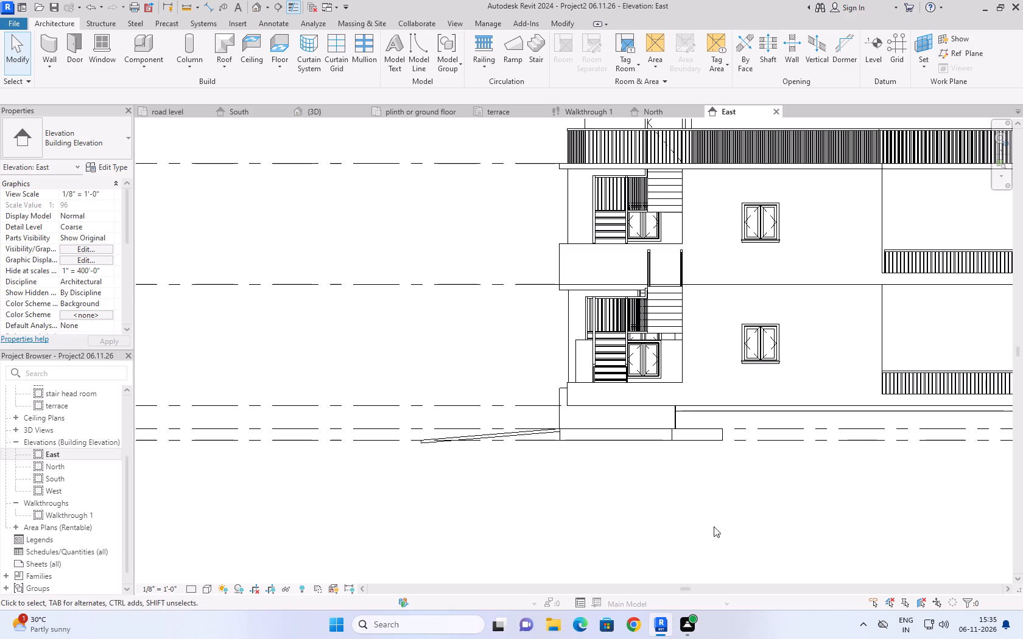
pyautogui.click(560, 403)
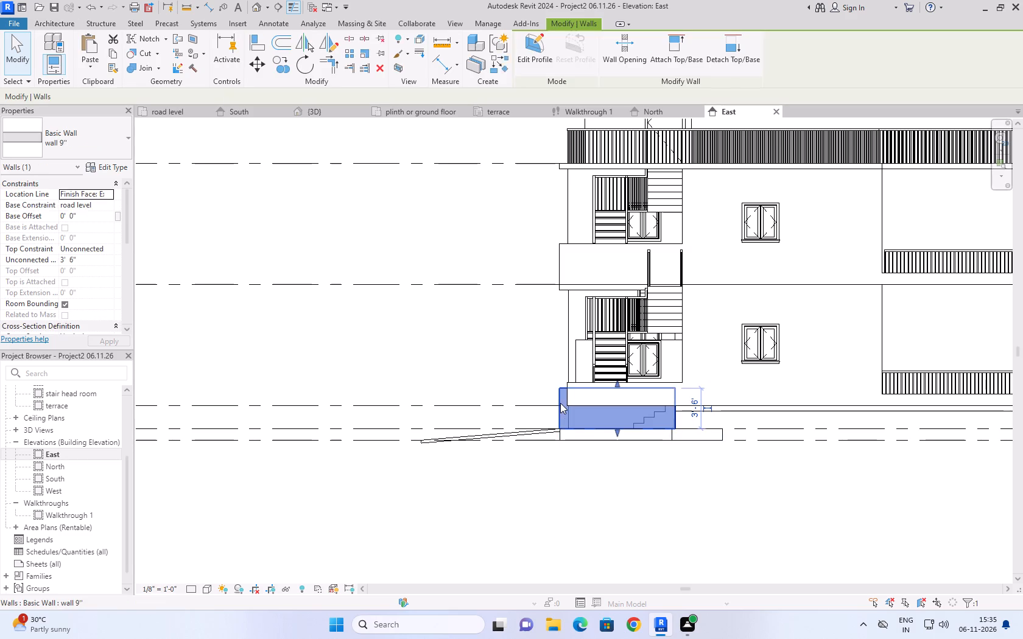
pyautogui.click(606, 508)
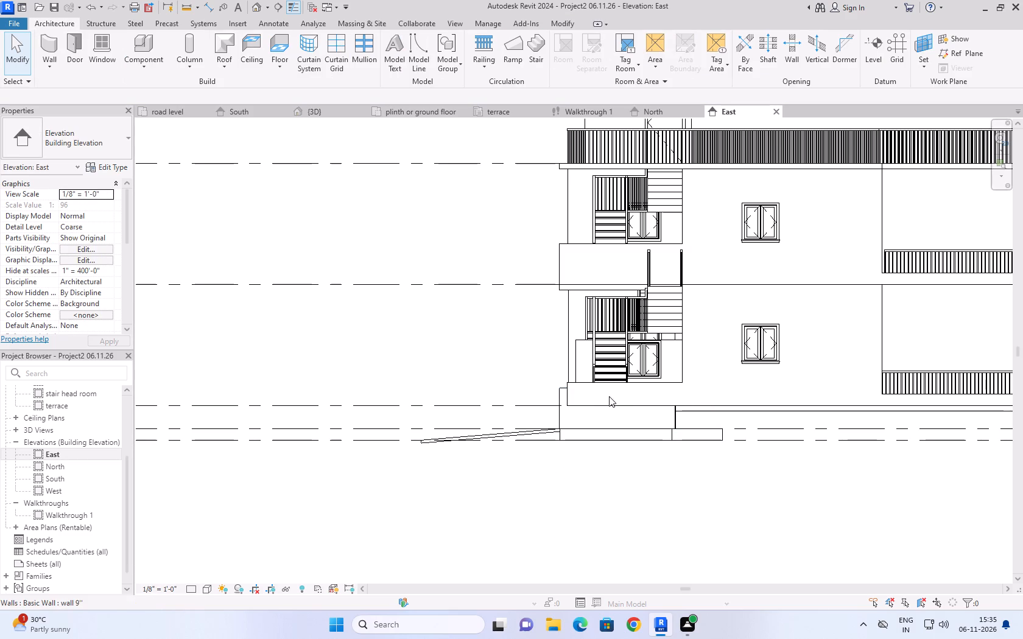
pyautogui.click(610, 402)
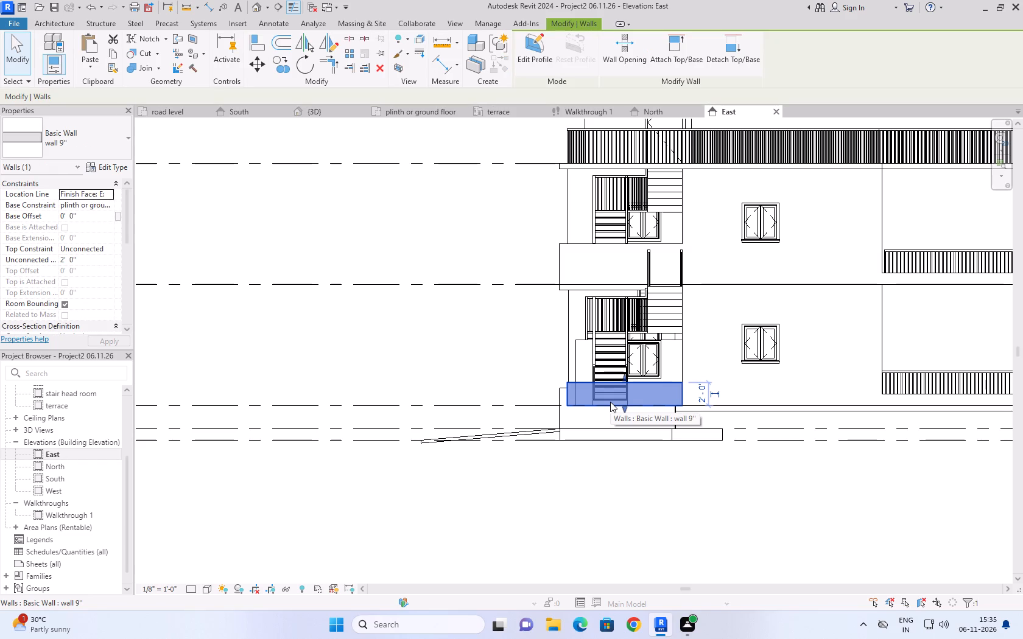
# Compare the selected low wall, entrance porch and ramp between the plinth or ground floor plan and the 3D view.
pyautogui.click(423, 113)
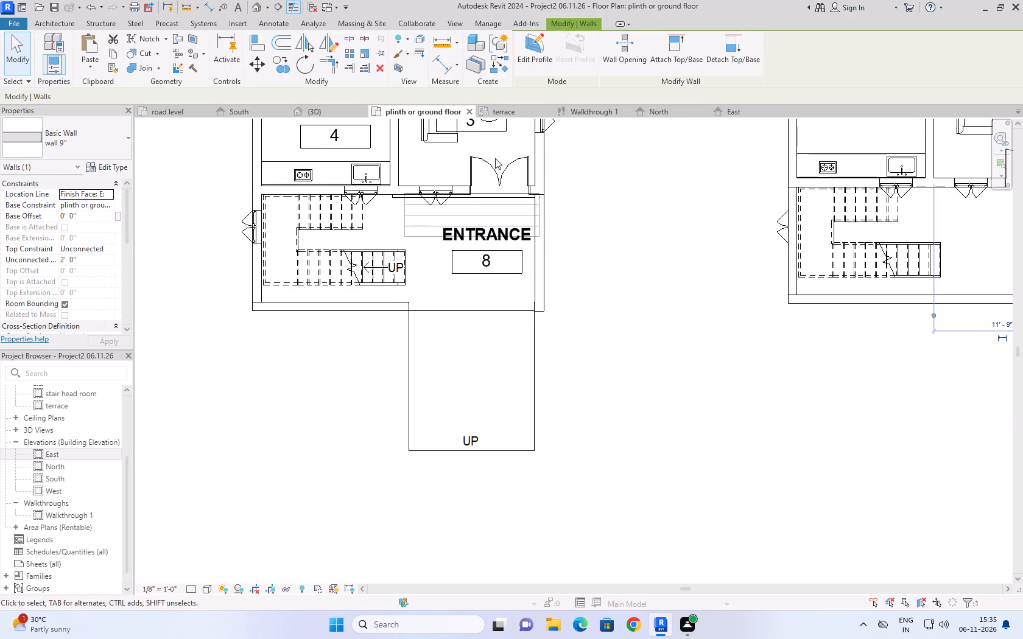
pyautogui.click(332, 113)
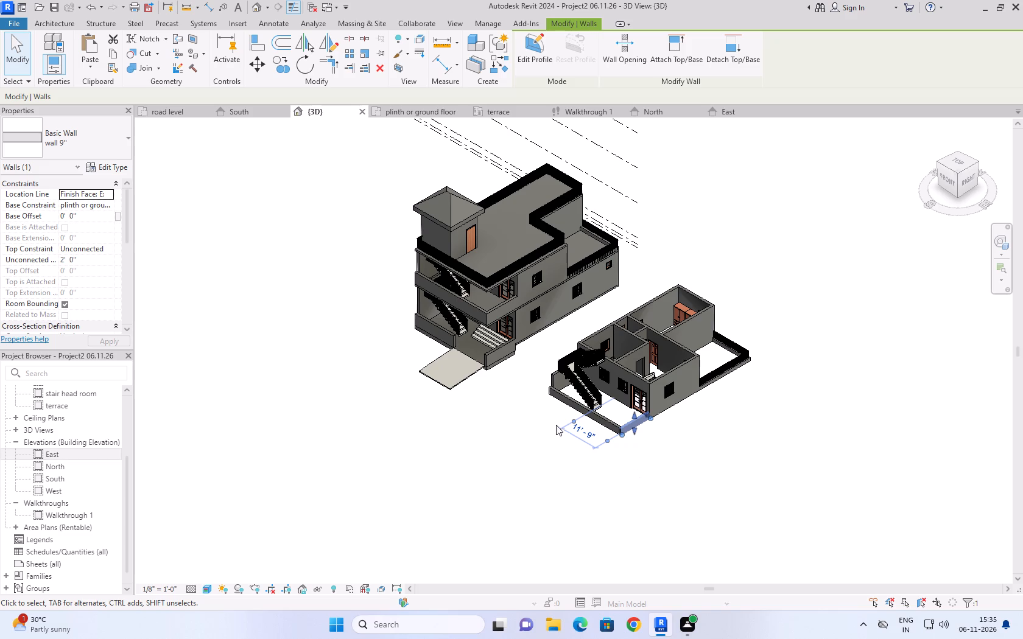
pyautogui.scroll(3, 530, 407)
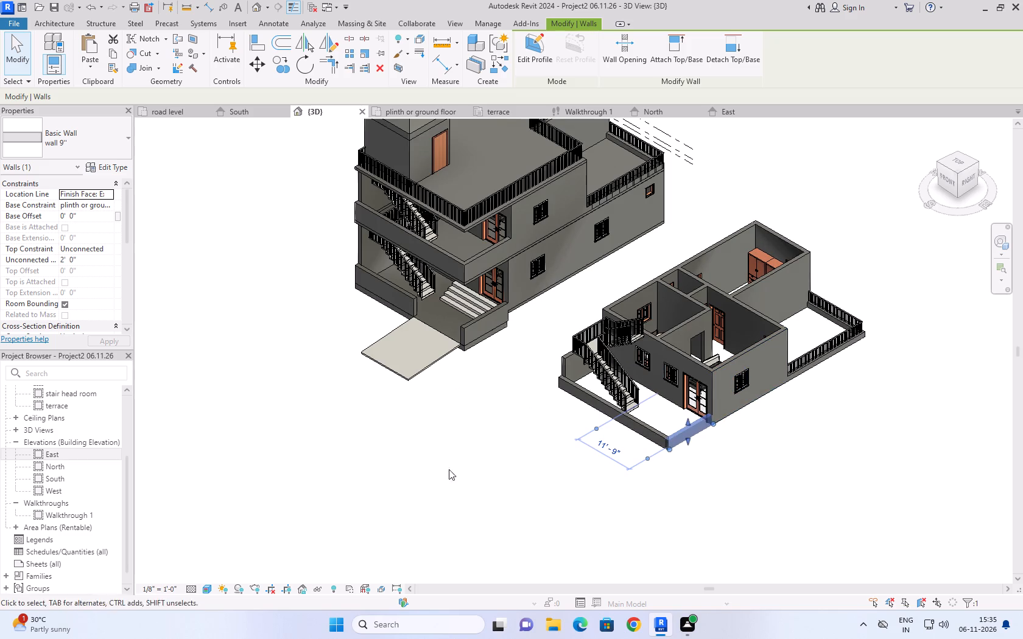
pyautogui.scroll(8, 478, 351)
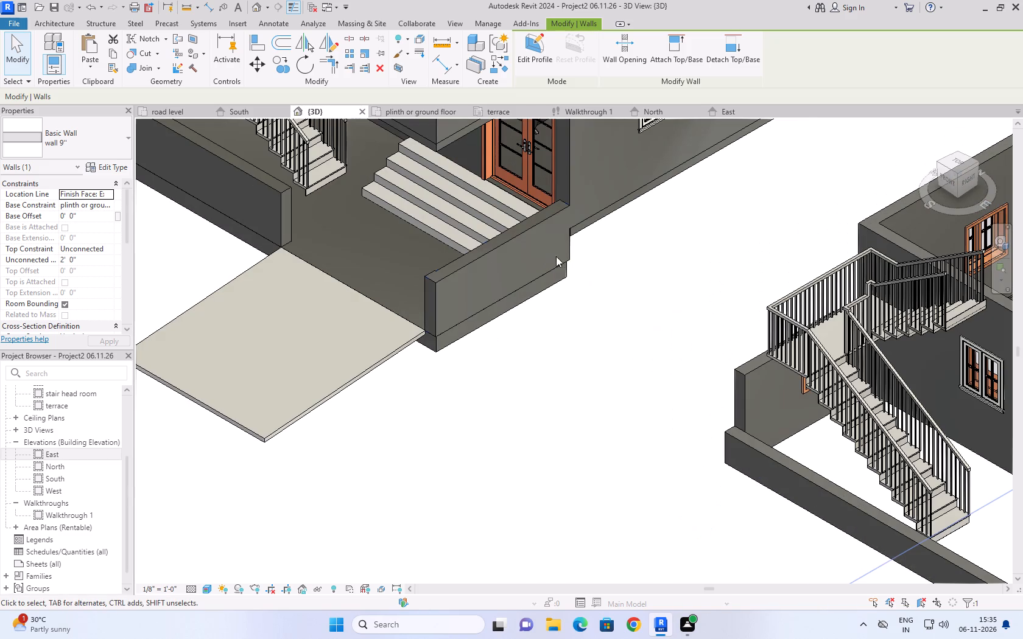
pyautogui.scroll(-12, 619, 331)
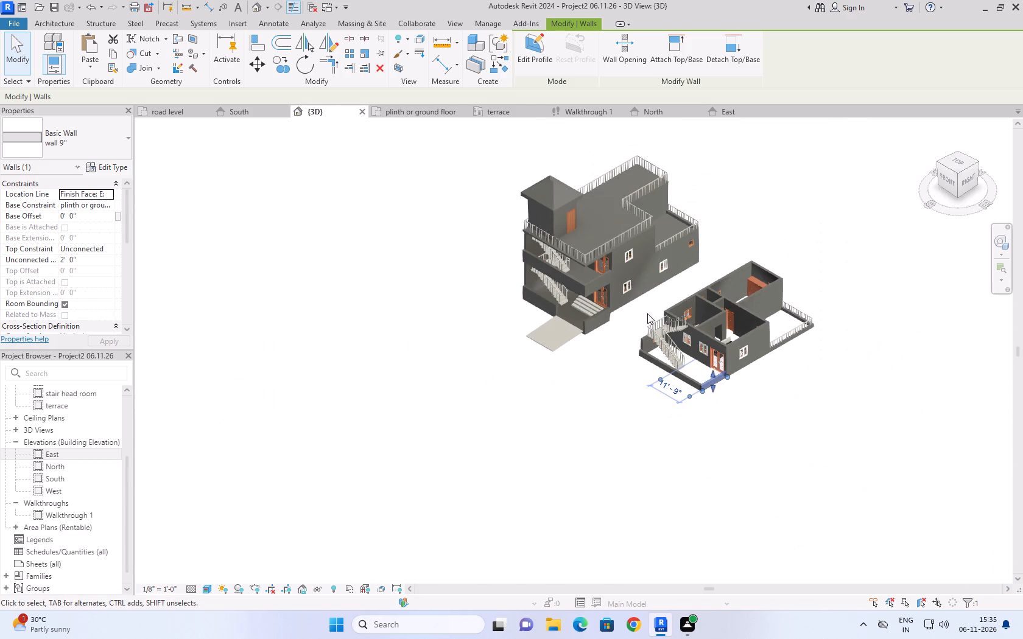
pyautogui.scroll(6, 669, 304)
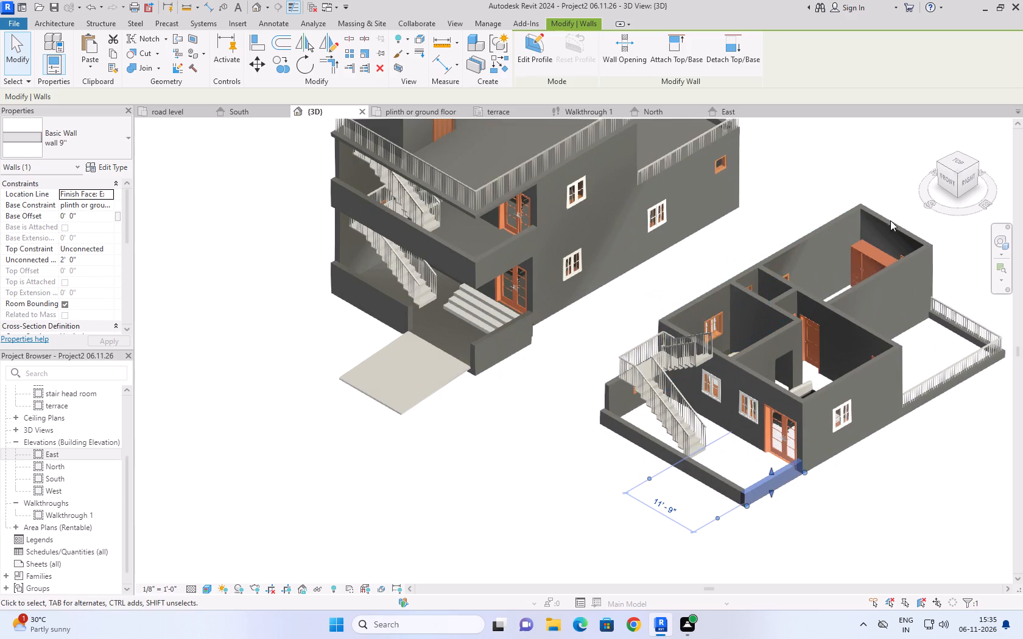
pyautogui.click(424, 110)
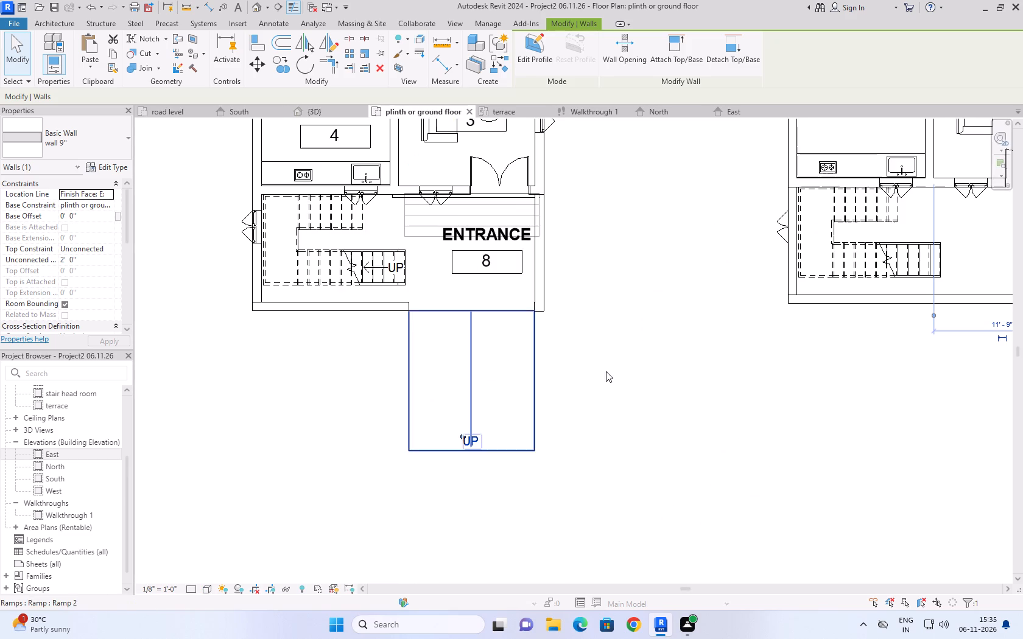
# Delete the entire unlabelled duplicate house plan beside the labelled layout in the plinth or ground floor plan.
pyautogui.scroll(-7, 608, 365)
pyautogui.moveTo(648, 307); pyautogui.dragTo(530, 361, button='middle')
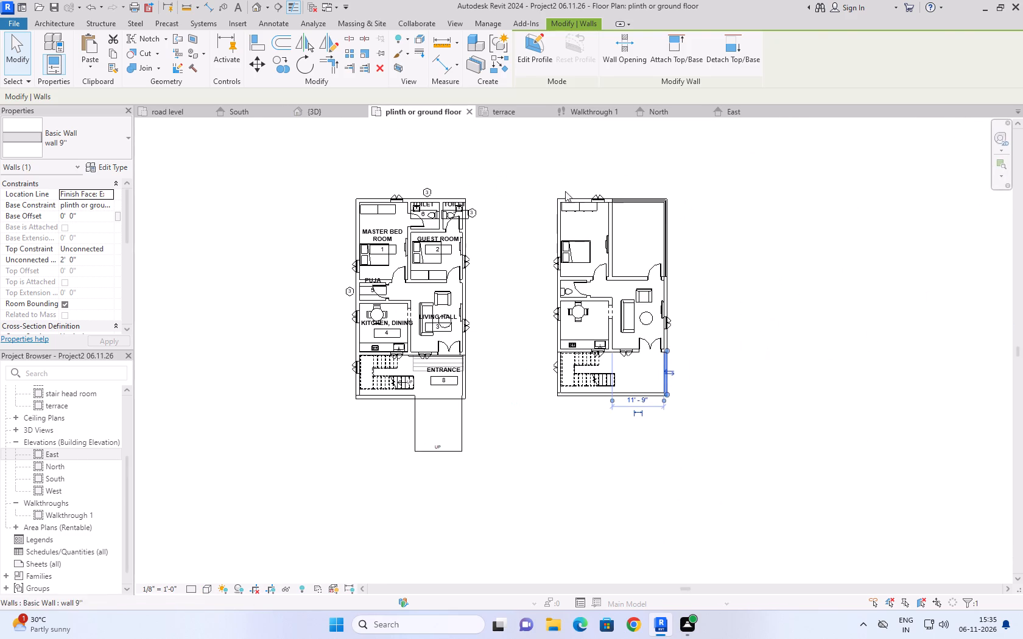
pyautogui.click(538, 161)
pyautogui.moveTo(538, 161); pyautogui.dragTo(725, 424)
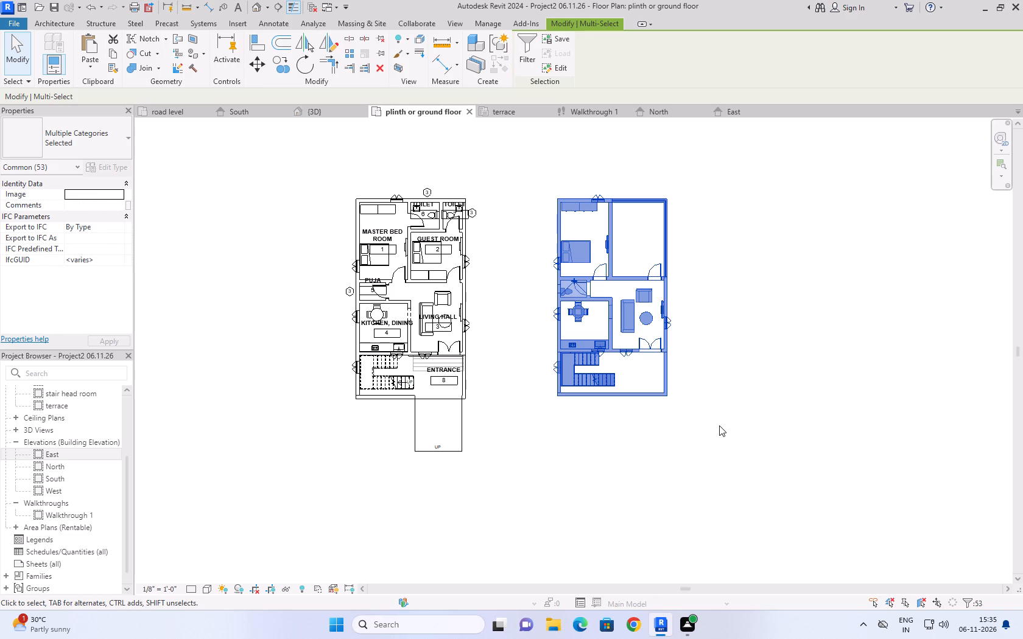
pyautogui.press('Delete')
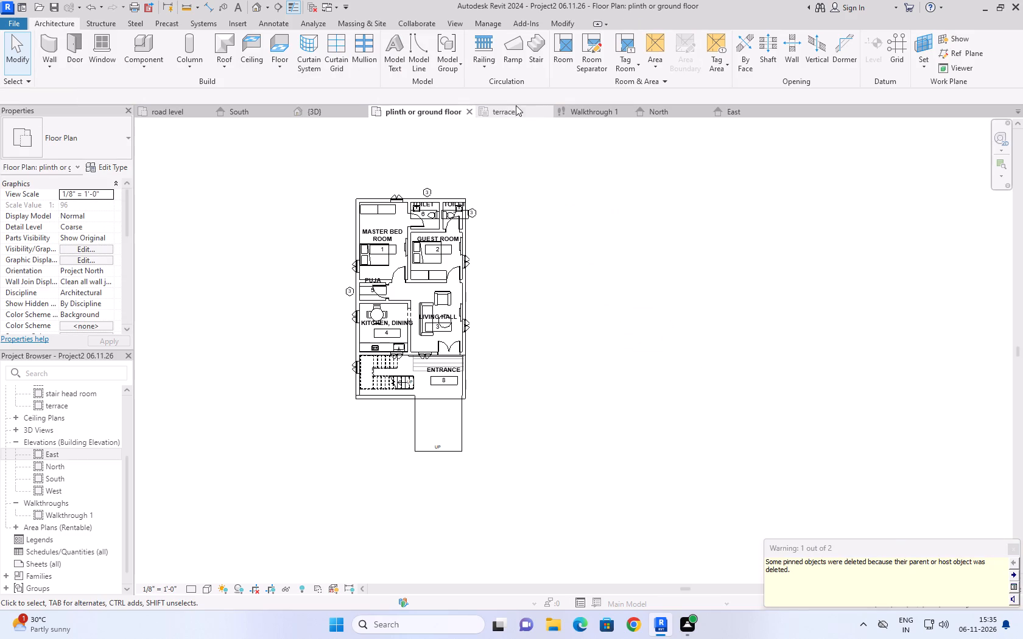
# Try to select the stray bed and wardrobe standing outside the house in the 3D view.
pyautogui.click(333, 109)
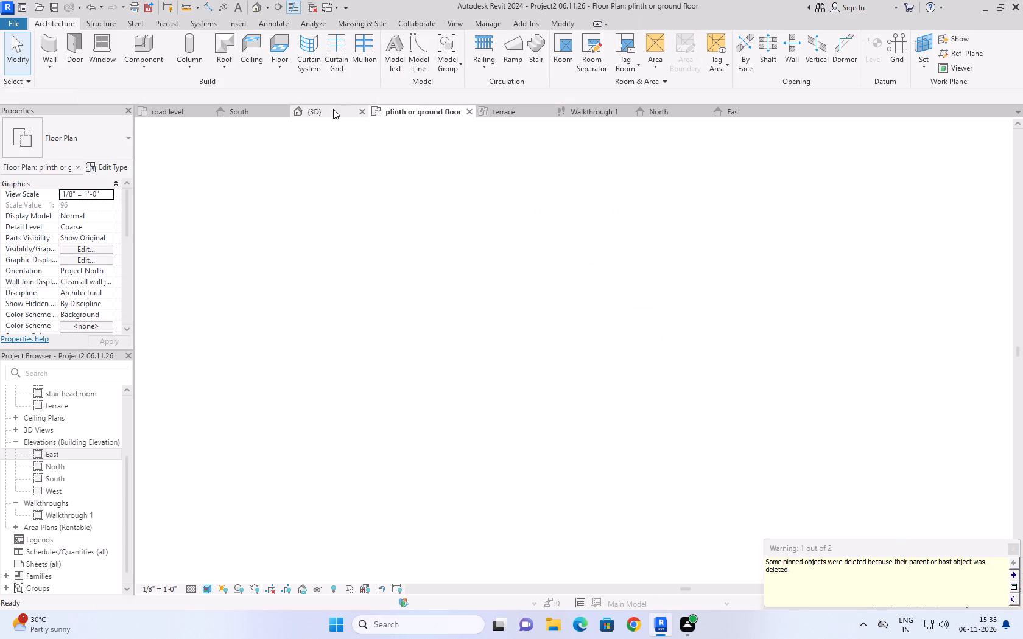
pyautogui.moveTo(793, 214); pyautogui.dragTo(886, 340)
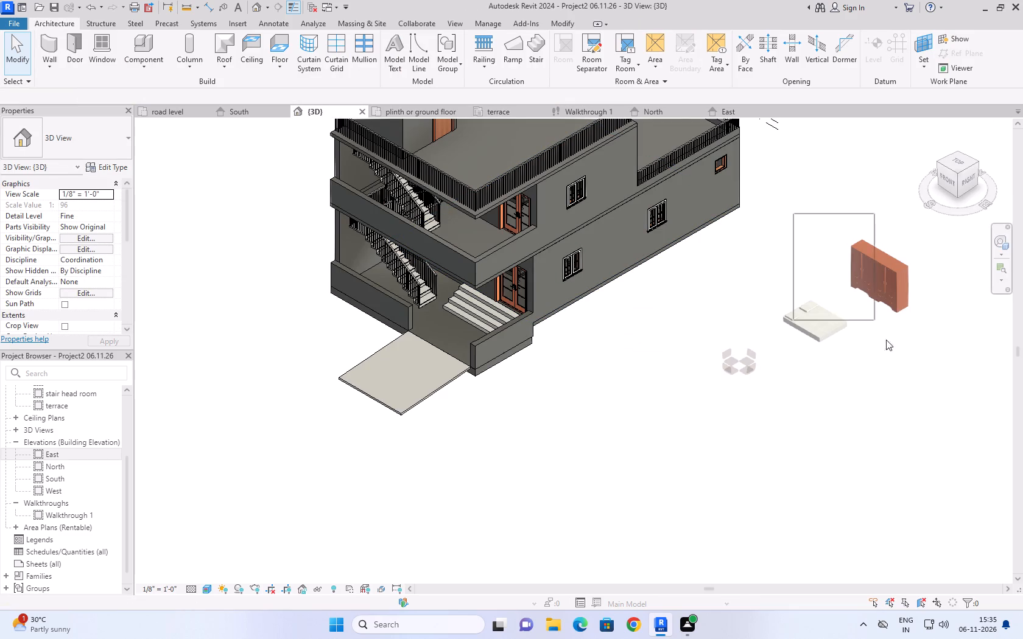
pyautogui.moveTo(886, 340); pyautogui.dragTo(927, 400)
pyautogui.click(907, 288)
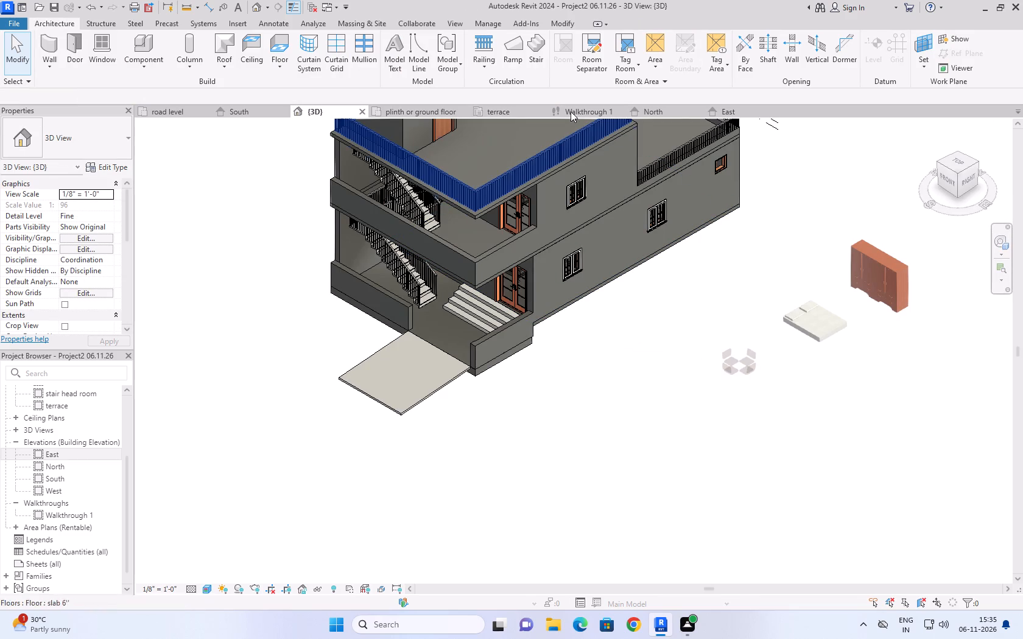
# Check the plinth or ground floor plan and the terrace plan for the stray furniture outside the house.
pyautogui.click(410, 107)
pyautogui.click(578, 234)
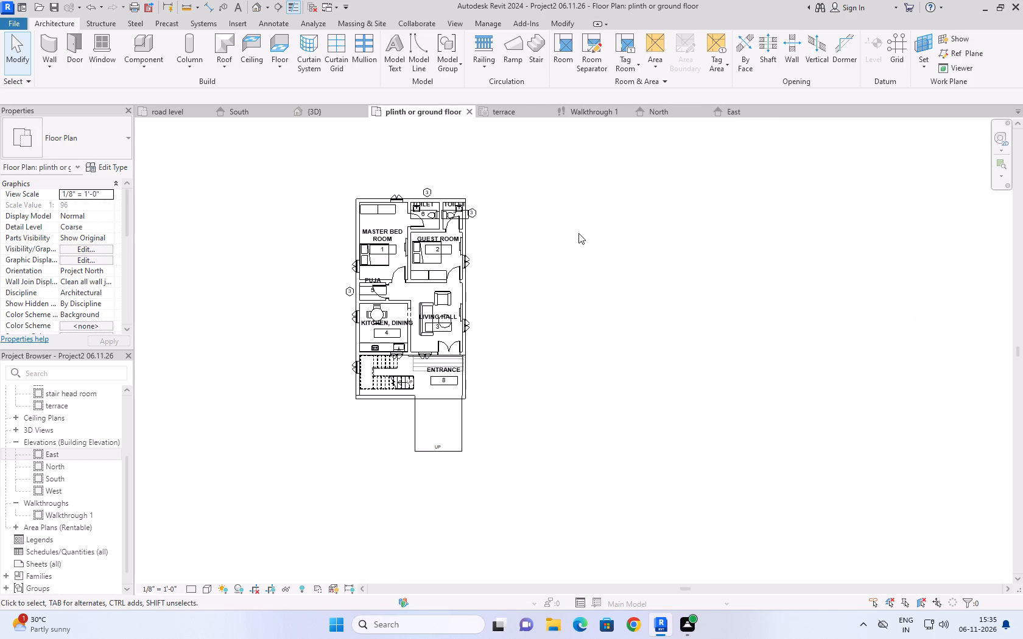
pyautogui.scroll(-10, 578, 233)
pyautogui.moveTo(578, 234); pyautogui.dragTo(514, 355, button='middle')
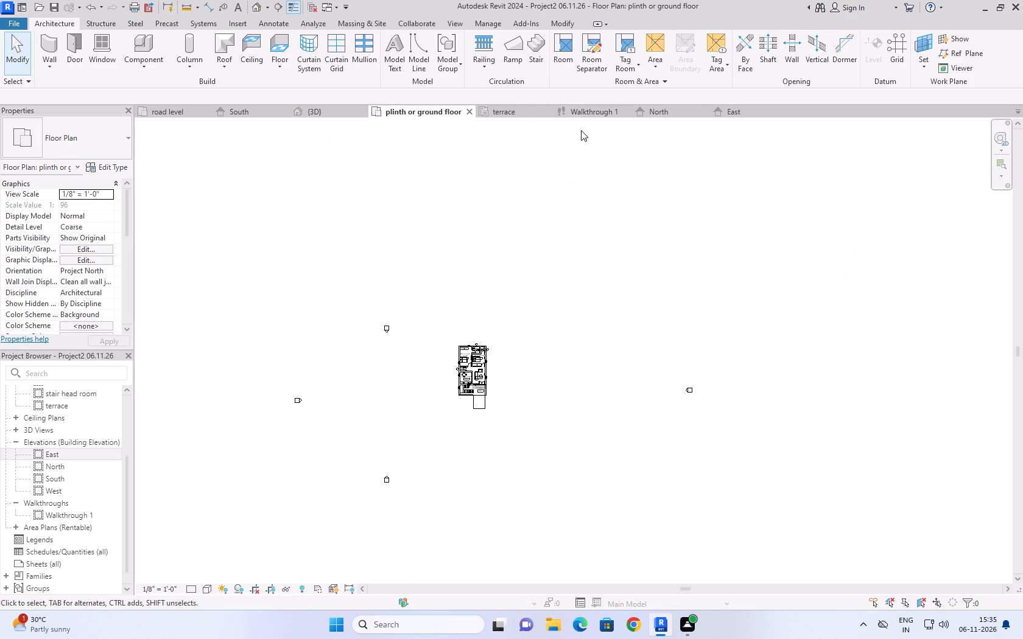
pyautogui.click(511, 116)
pyautogui.scroll(-8, 574, 257)
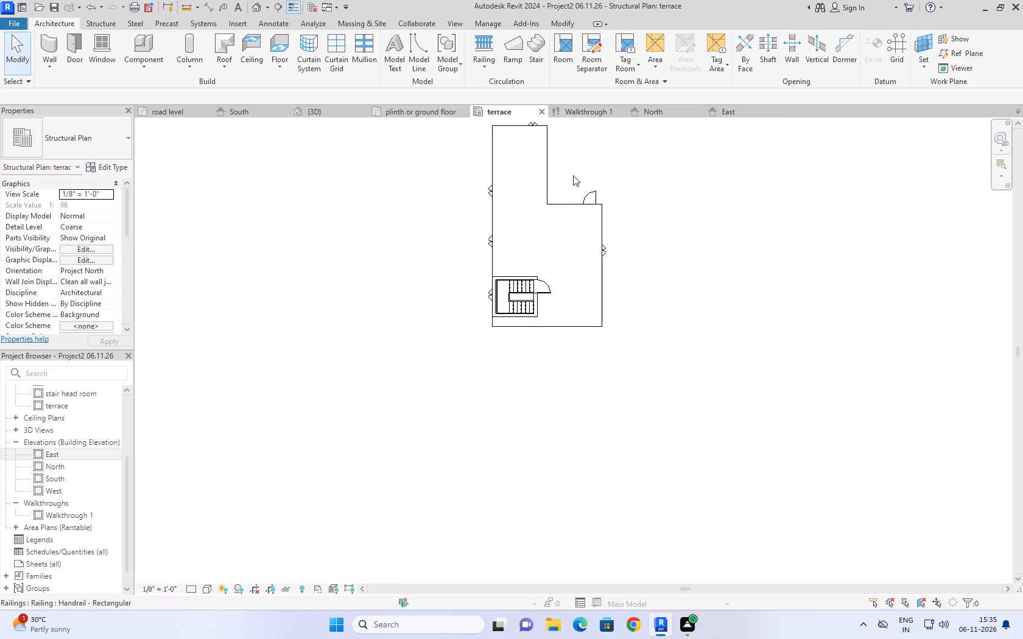
# Close the terrace, Walkthrough 1, North and East views.
pyautogui.click(539, 110)
pyautogui.click(552, 110)
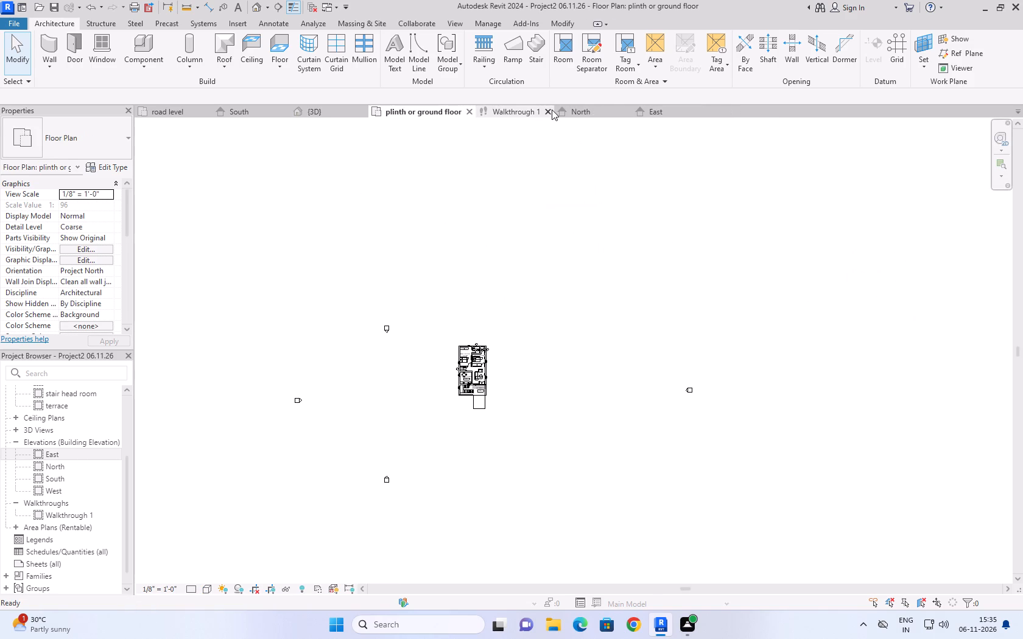
pyautogui.click(552, 110)
pyautogui.click(552, 110)
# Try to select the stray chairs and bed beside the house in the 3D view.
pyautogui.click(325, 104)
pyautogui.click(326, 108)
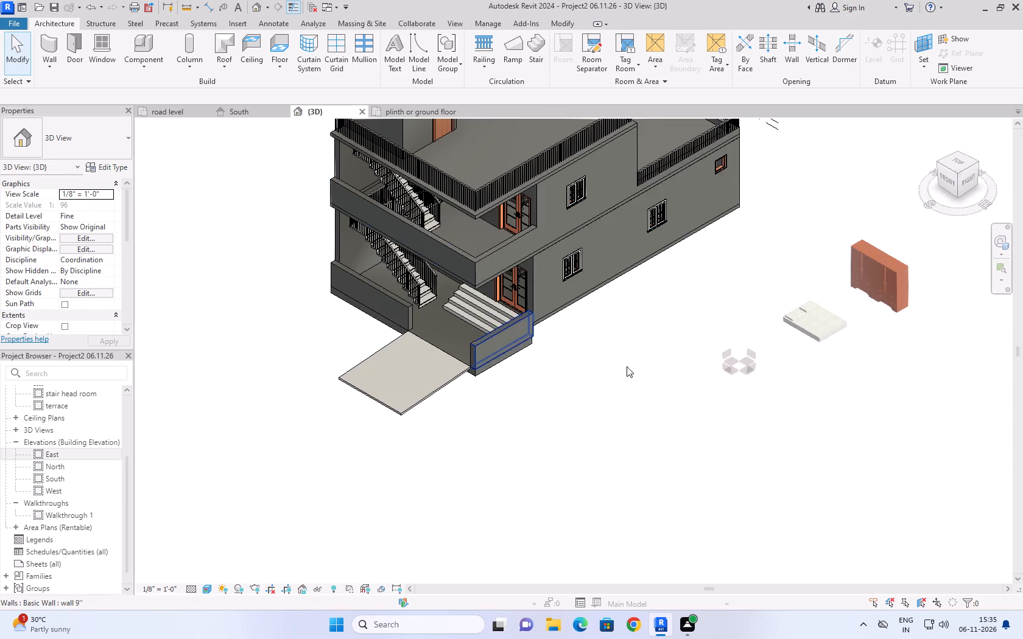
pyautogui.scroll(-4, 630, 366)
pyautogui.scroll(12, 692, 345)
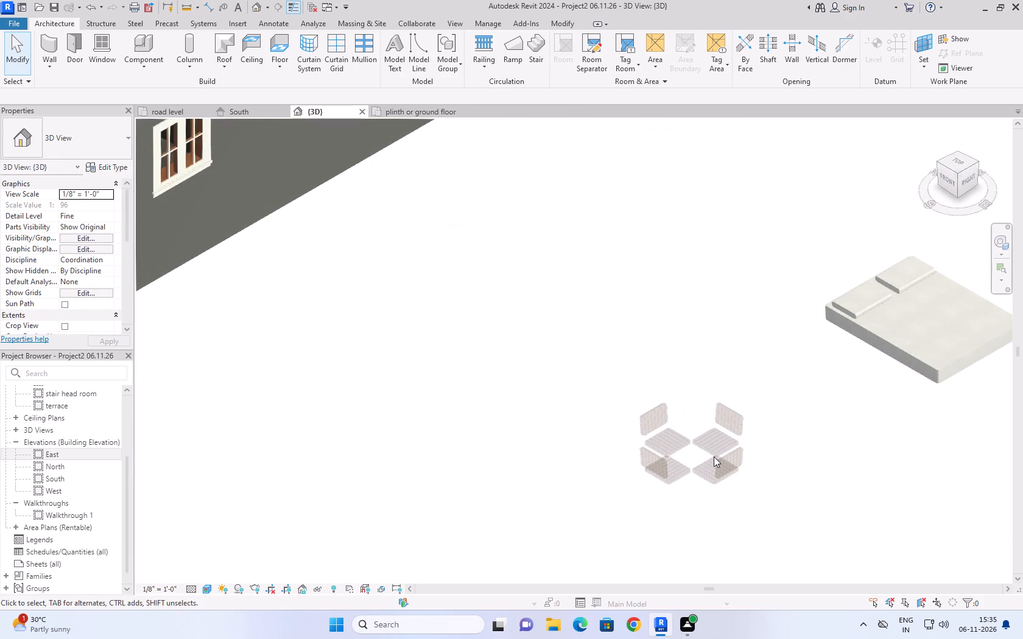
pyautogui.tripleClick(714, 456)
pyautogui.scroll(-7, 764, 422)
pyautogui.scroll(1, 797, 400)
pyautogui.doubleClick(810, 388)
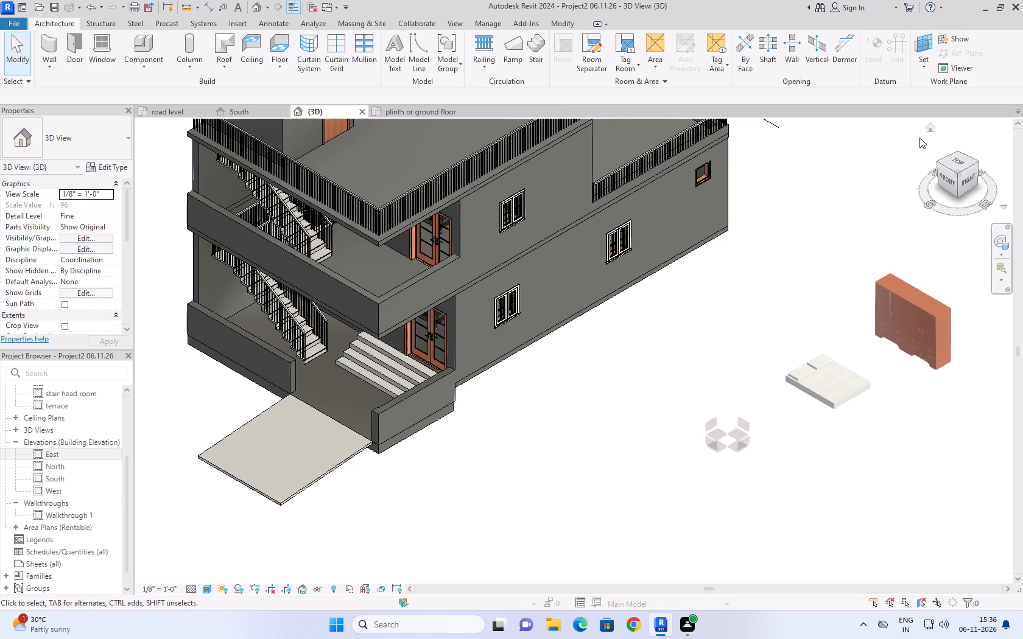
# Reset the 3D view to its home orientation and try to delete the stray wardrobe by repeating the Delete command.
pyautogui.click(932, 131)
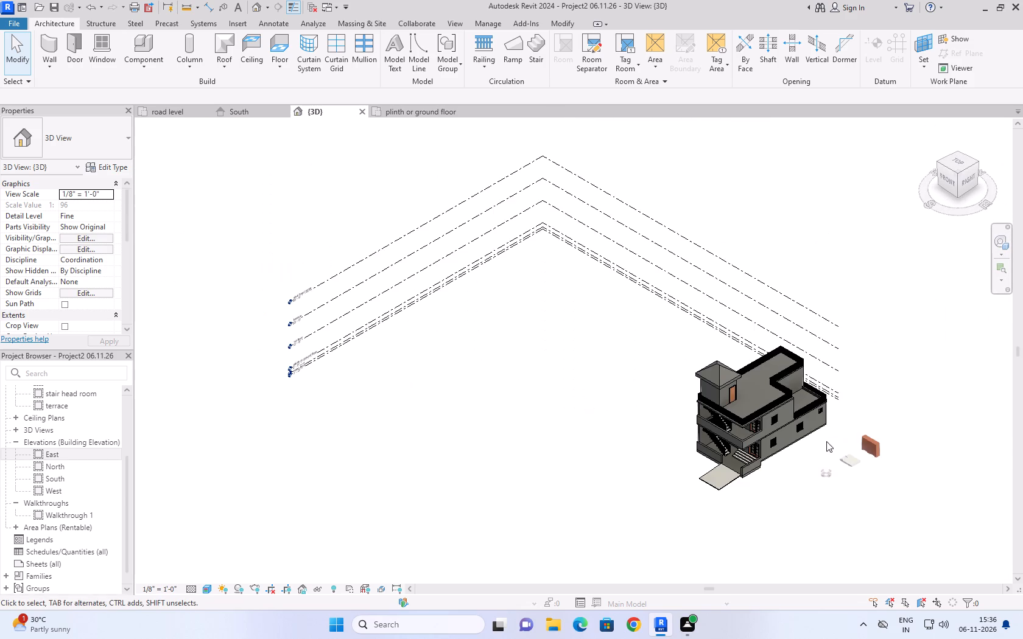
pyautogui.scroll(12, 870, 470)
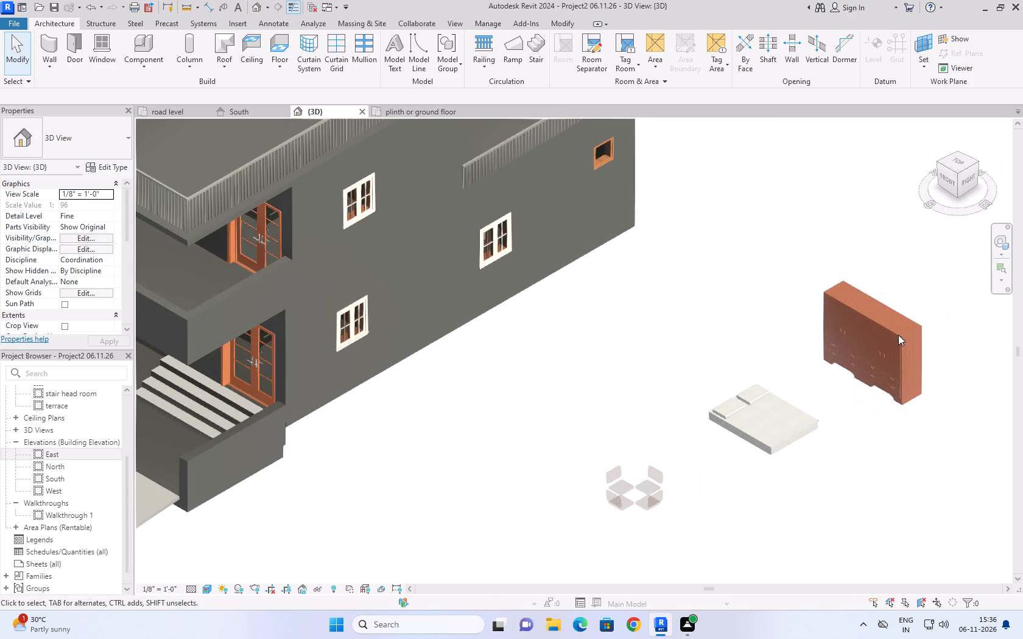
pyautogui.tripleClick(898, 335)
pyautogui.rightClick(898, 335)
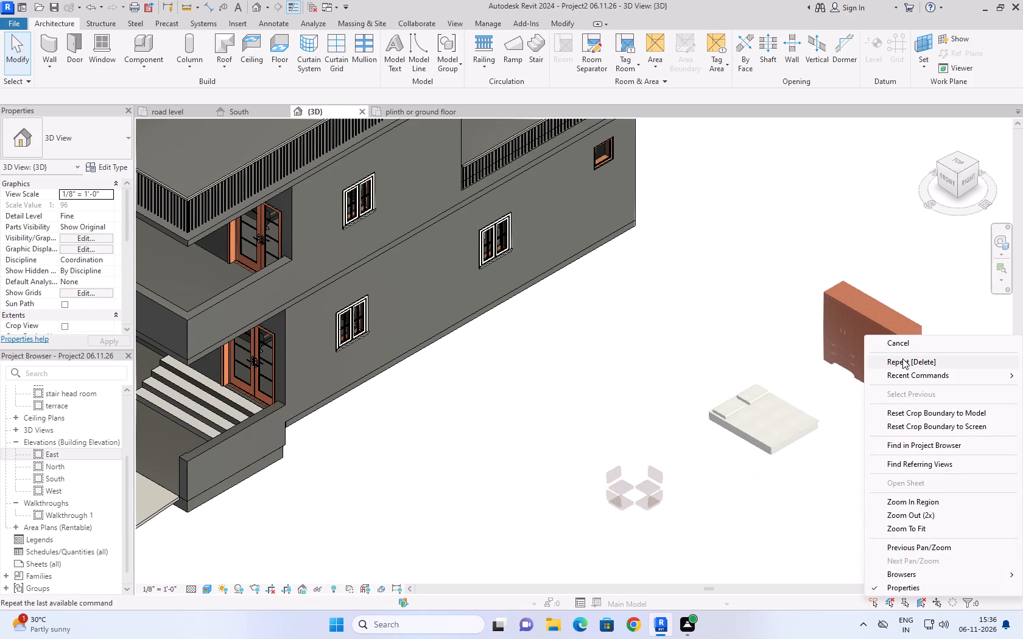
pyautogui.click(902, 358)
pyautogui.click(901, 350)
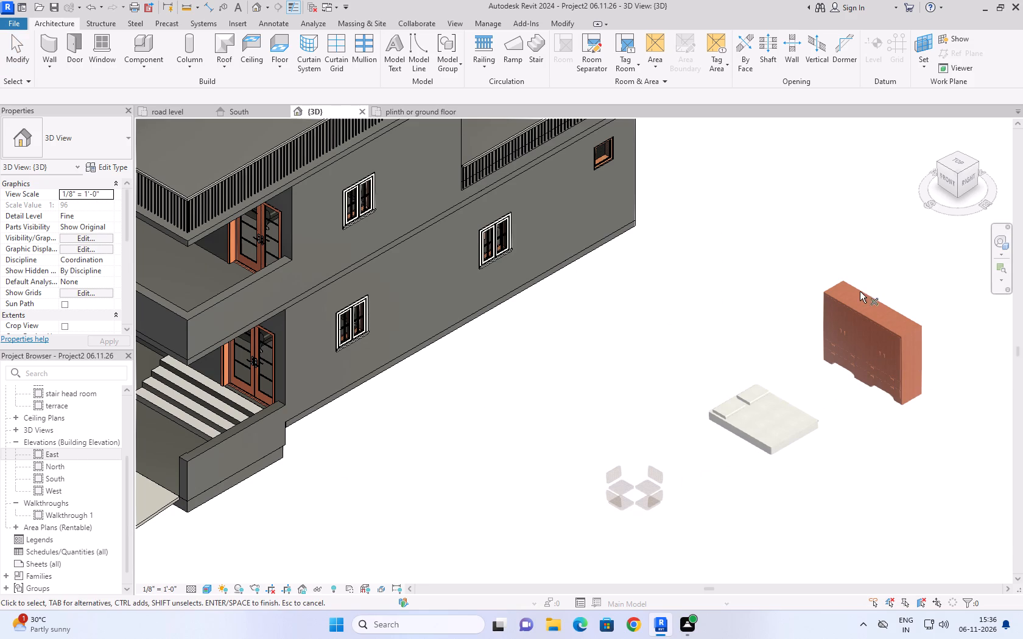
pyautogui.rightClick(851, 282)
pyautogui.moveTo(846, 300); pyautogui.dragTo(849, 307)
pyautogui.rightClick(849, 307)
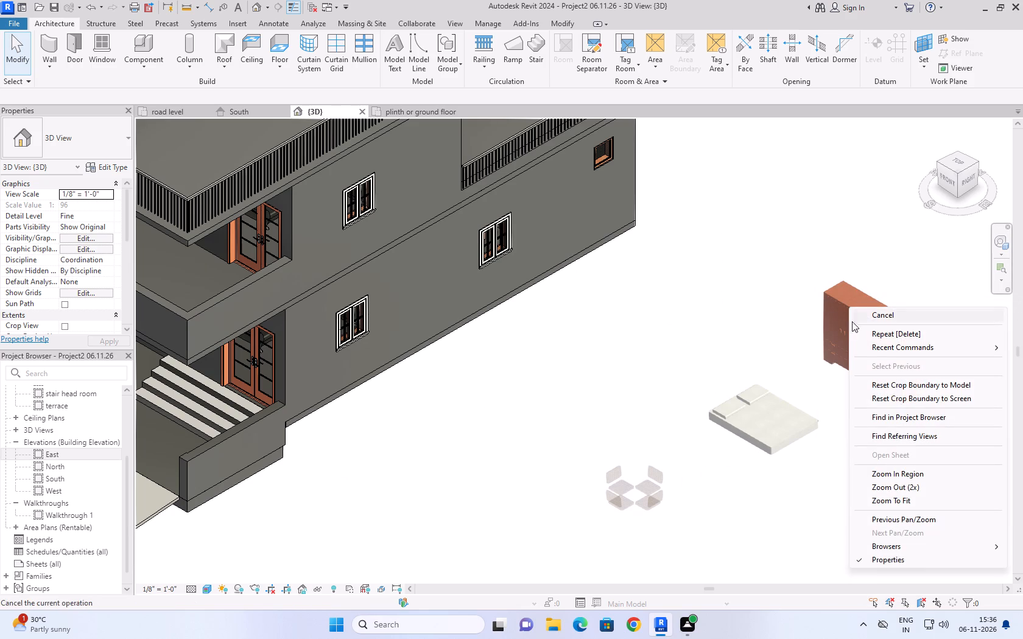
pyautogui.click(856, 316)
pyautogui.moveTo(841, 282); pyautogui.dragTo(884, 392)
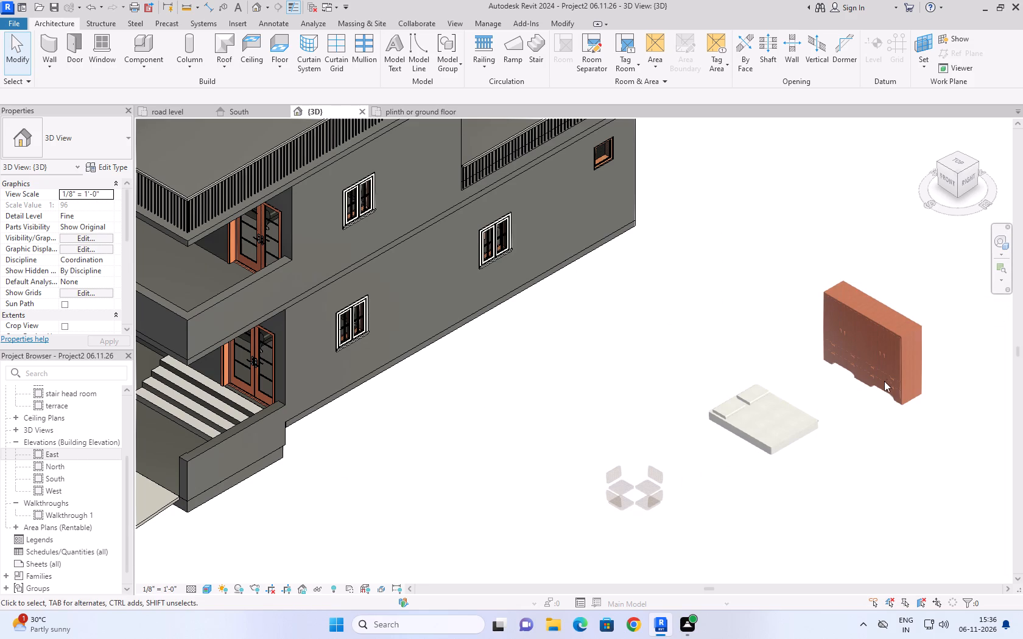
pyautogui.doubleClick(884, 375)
# Select the ground-floor 9" wall on the house's right side and examine the furnished rooms behind it.
pyautogui.scroll(-3, 491, 302)
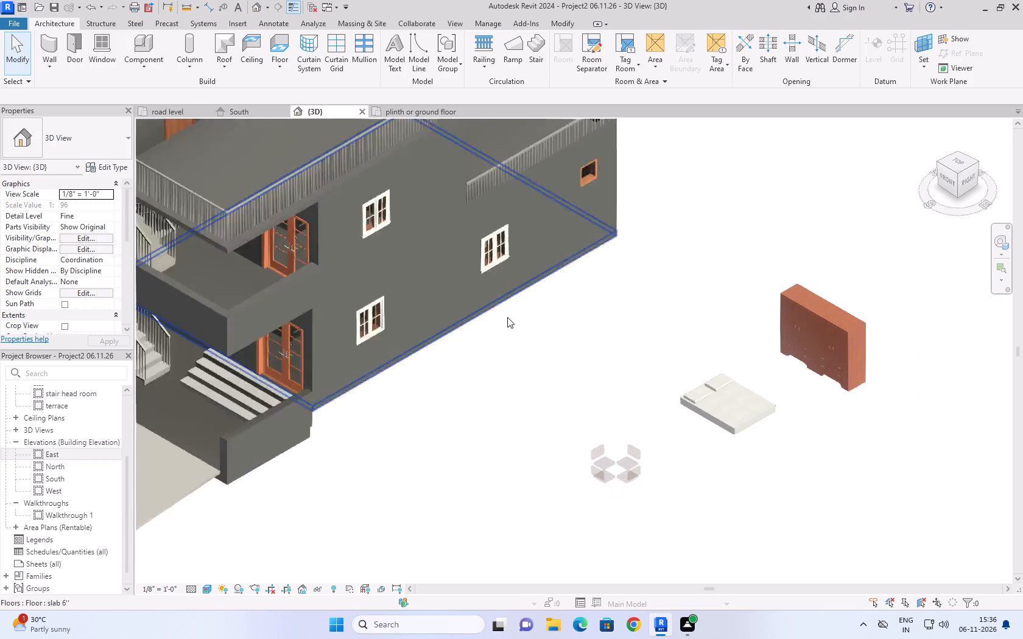
pyautogui.scroll(-4, 507, 317)
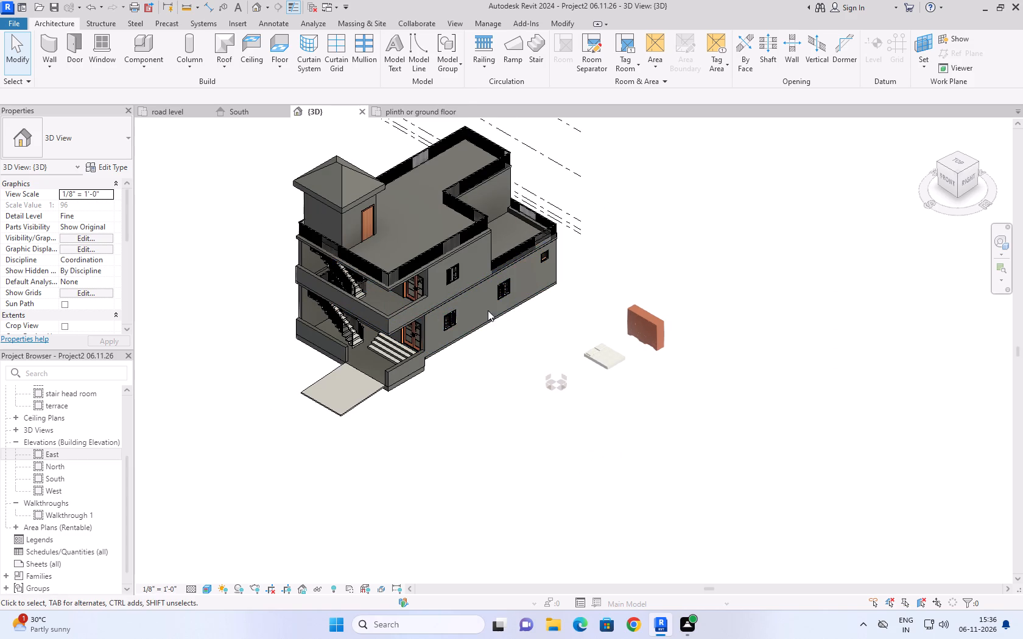
pyautogui.click(502, 312)
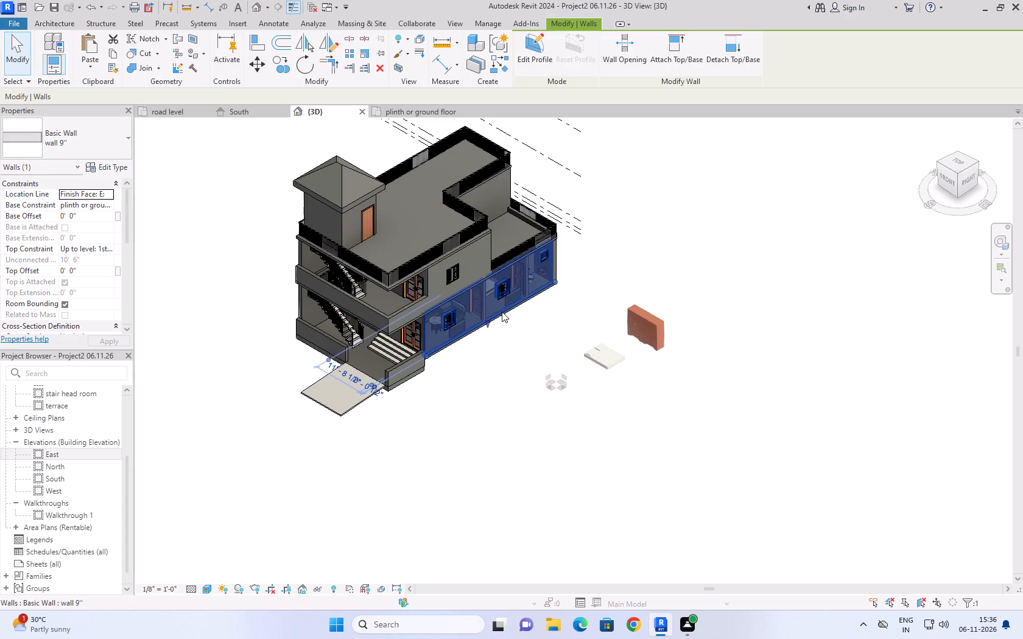
pyautogui.scroll(12, 516, 297)
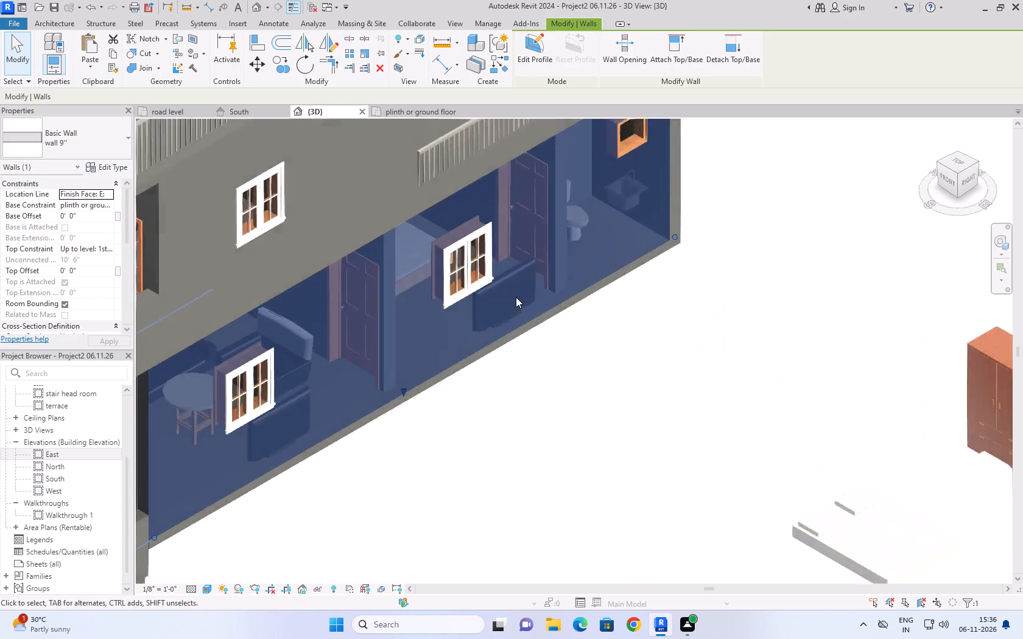
pyautogui.scroll(2, 516, 297)
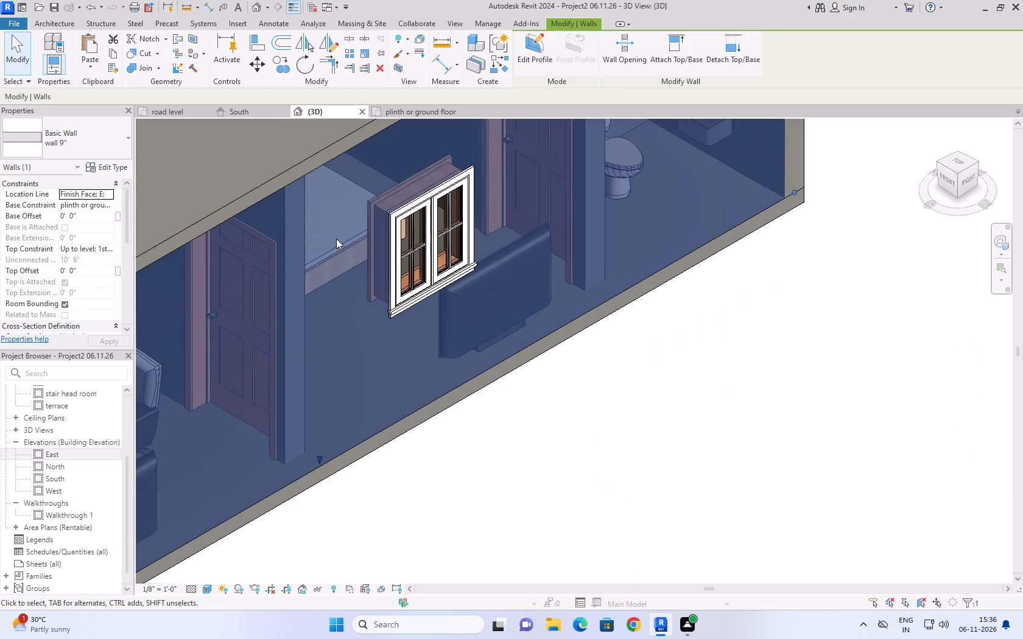
pyautogui.scroll(-2, 336, 239)
pyautogui.scroll(-2, 631, 383)
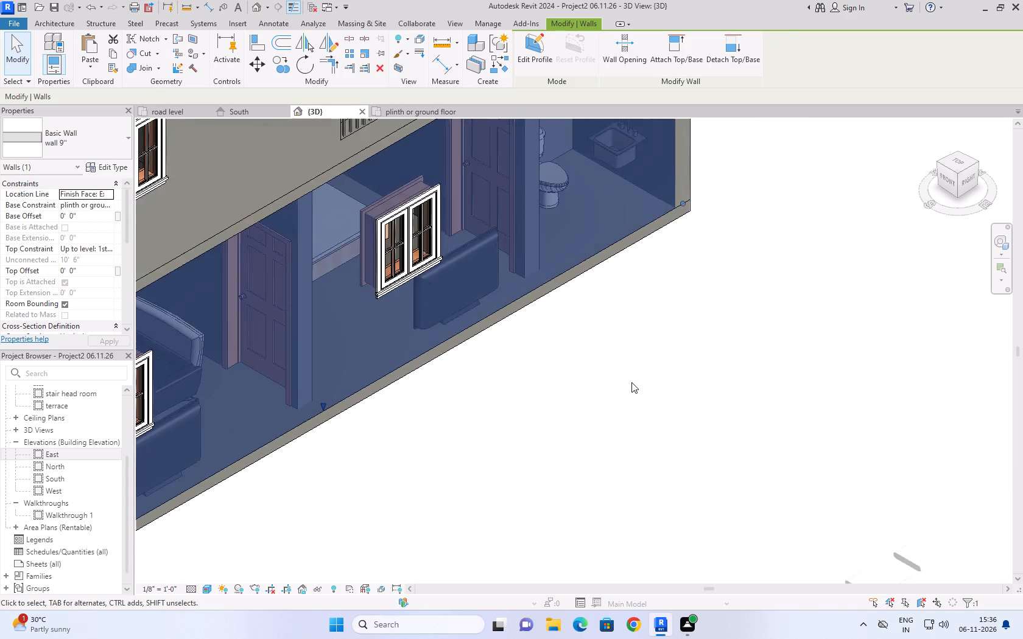
pyautogui.scroll(-8, 631, 382)
pyautogui.click(729, 288)
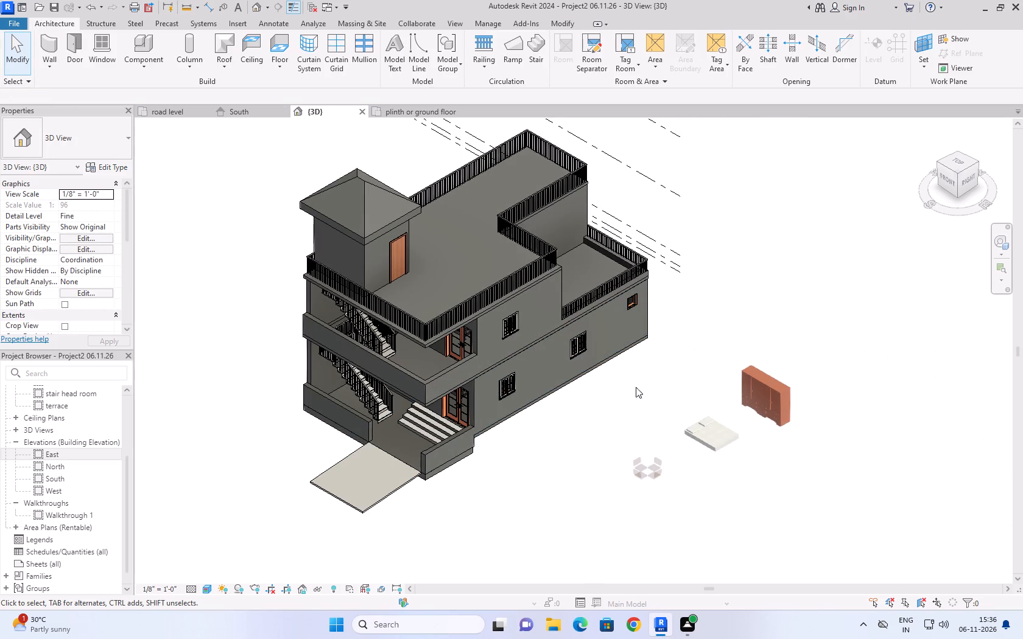
# Select the ground-floor 9" wall on the house's left side and examine the bedroom and dining area behind it.
pyautogui.keyDown('shift'); pyautogui.moveTo(603, 399); pyautogui.dragTo(694, 410, button='middle'); pyautogui.keyUp('shift')
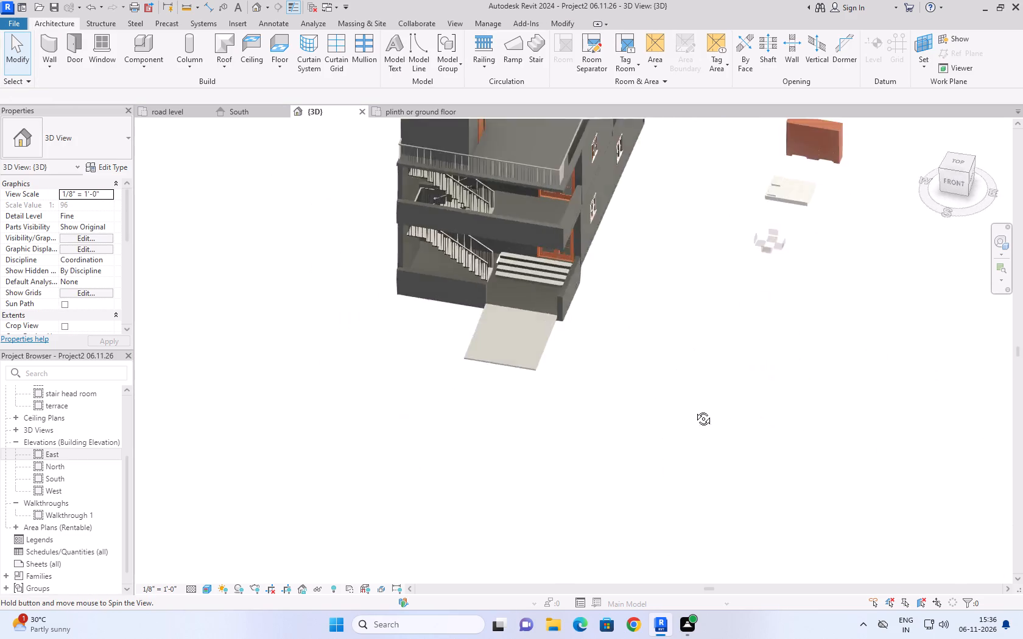
pyautogui.keyDown('shift'); pyautogui.moveTo(694, 410); pyautogui.dragTo(754, 422, button='middle'); pyautogui.keyUp('shift')
pyautogui.scroll(-8, 492, 353)
pyautogui.keyDown('shift'); pyautogui.moveTo(422, 246); pyautogui.dragTo(457, 312, button='middle'); pyautogui.keyUp('shift')
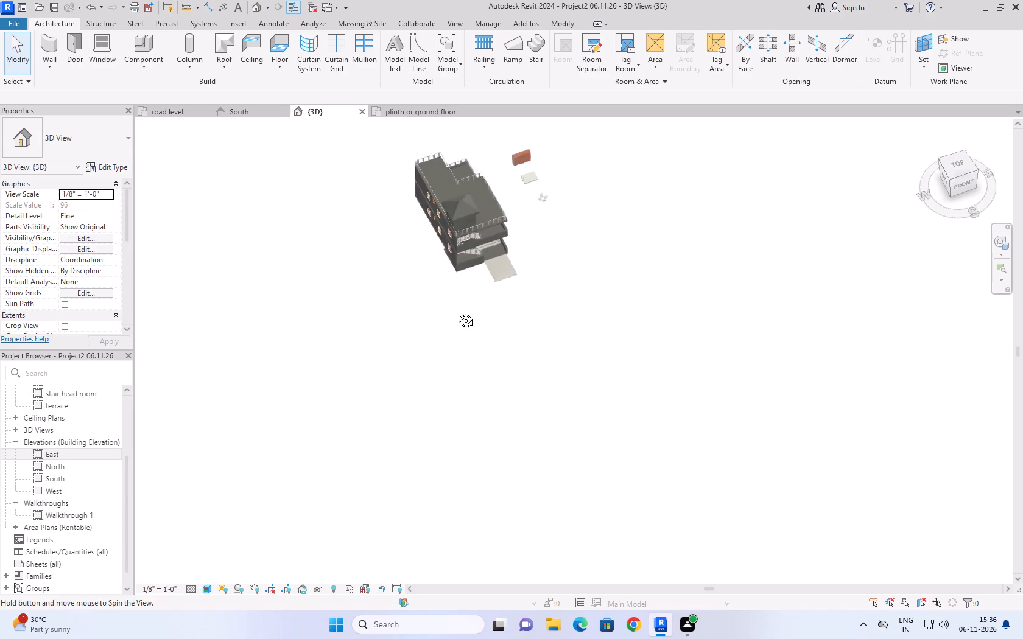
pyautogui.keyDown('shift'); pyautogui.moveTo(457, 312); pyautogui.dragTo(494, 361, button='middle'); pyautogui.keyUp('shift')
pyautogui.scroll(1, 359, 195)
pyautogui.moveTo(362, 212); pyautogui.dragTo(448, 468, button='middle')
pyautogui.moveTo(443, 408); pyautogui.dragTo(461, 357, button='middle')
pyautogui.keyDown('shift'); pyautogui.scroll(1, 459, 363); pyautogui.keyUp('shift')
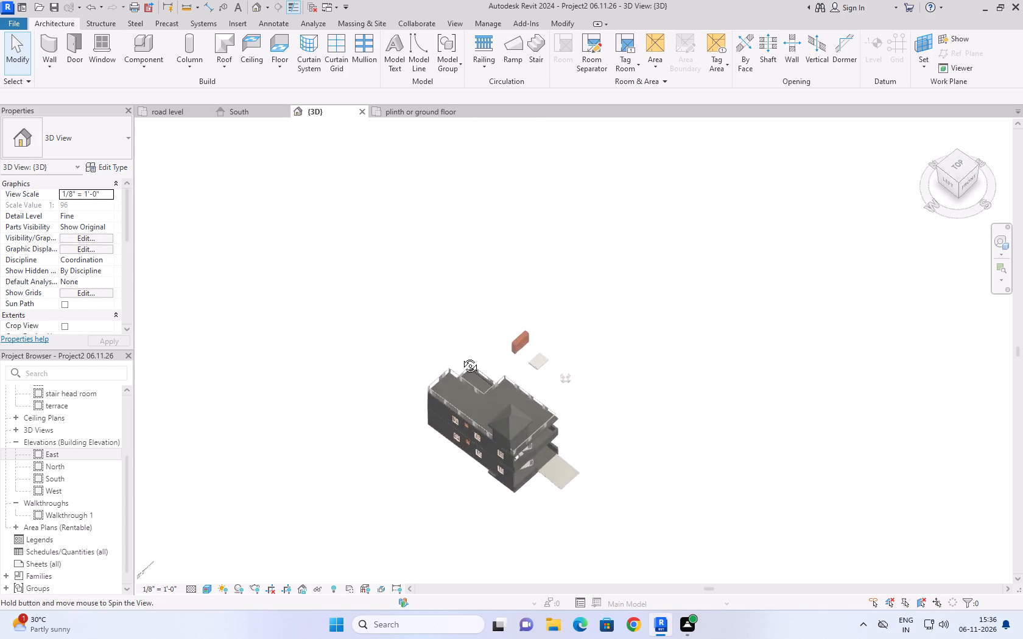
pyautogui.moveTo(461, 357); pyautogui.dragTo(491, 262, button='middle')
pyautogui.keyDown('shift'); pyautogui.scroll(1, 491, 262); pyautogui.keyUp('shift')
pyautogui.scroll(10, 410, 475)
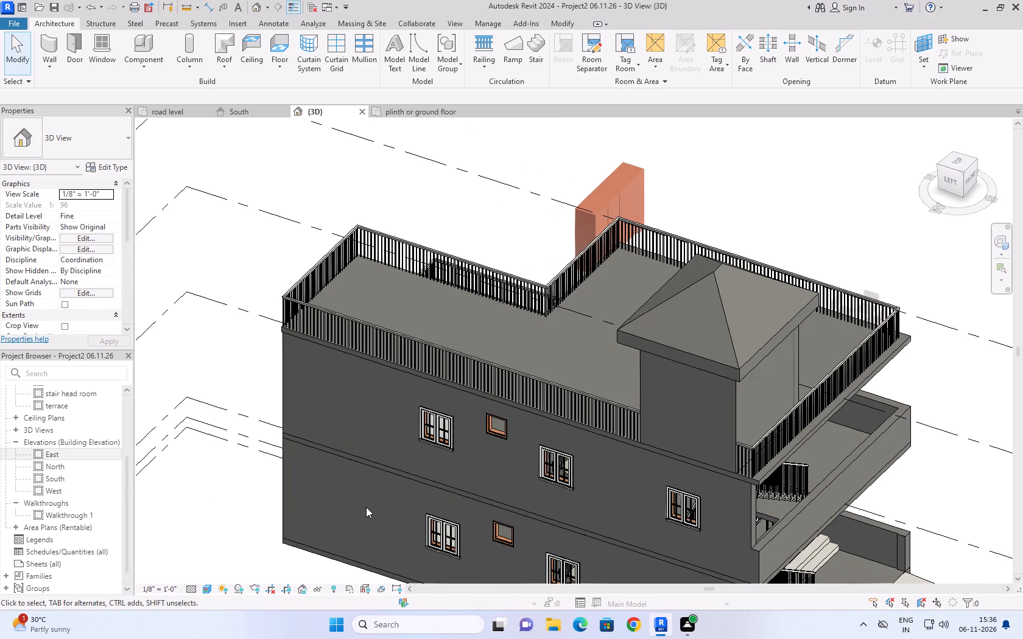
pyautogui.click(366, 504)
pyautogui.click(374, 469)
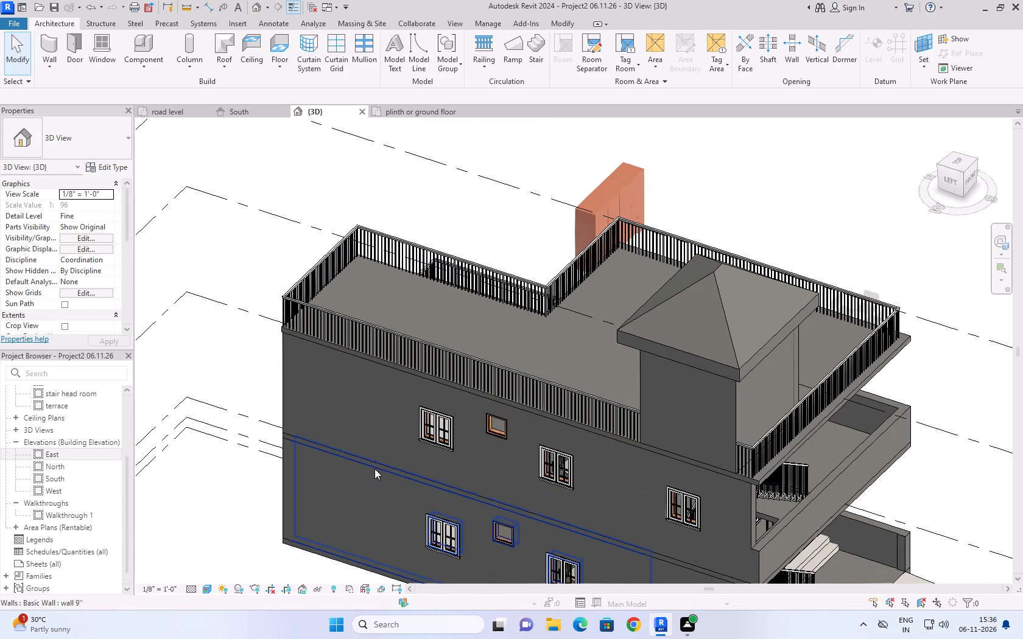
pyautogui.scroll(2, 434, 555)
pyautogui.moveTo(406, 516); pyautogui.dragTo(380, 478, button='middle')
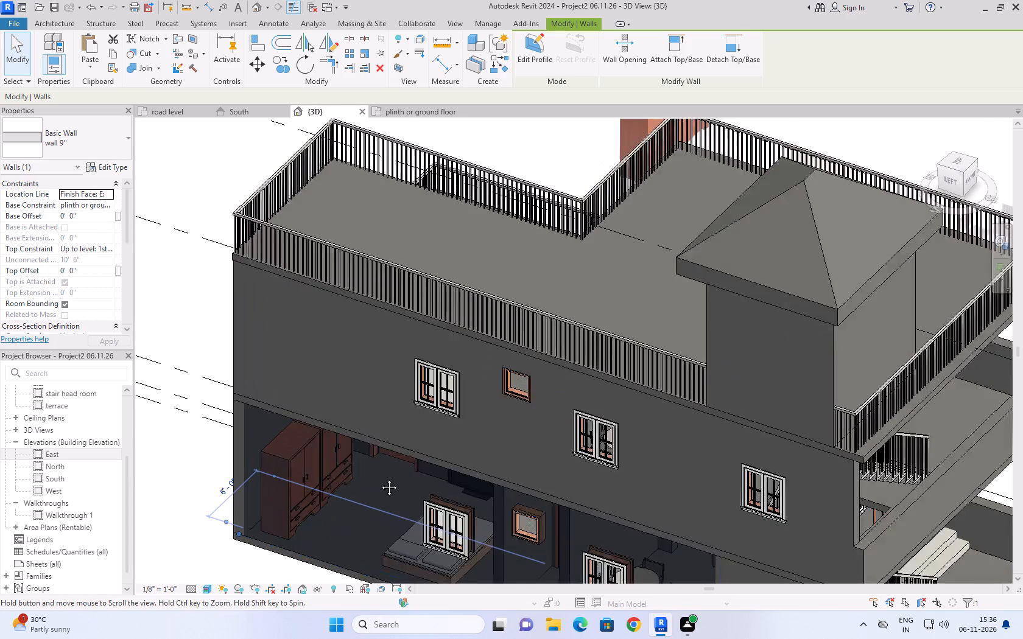
pyautogui.moveTo(380, 478); pyautogui.dragTo(346, 428, button='middle')
pyautogui.scroll(4, 377, 473)
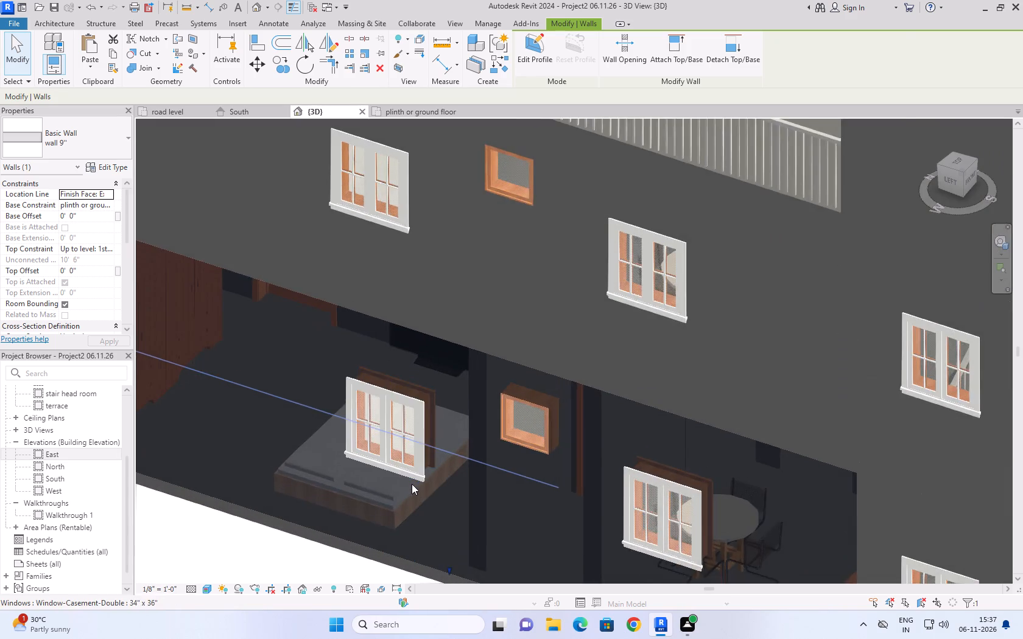
pyautogui.scroll(3, 412, 484)
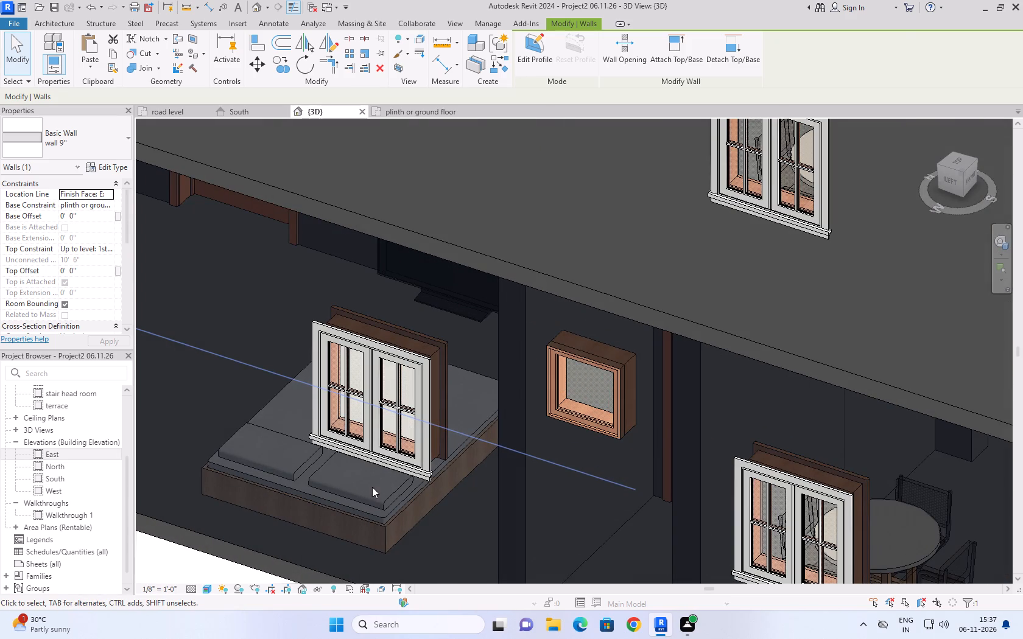
pyautogui.scroll(-12, 304, 397)
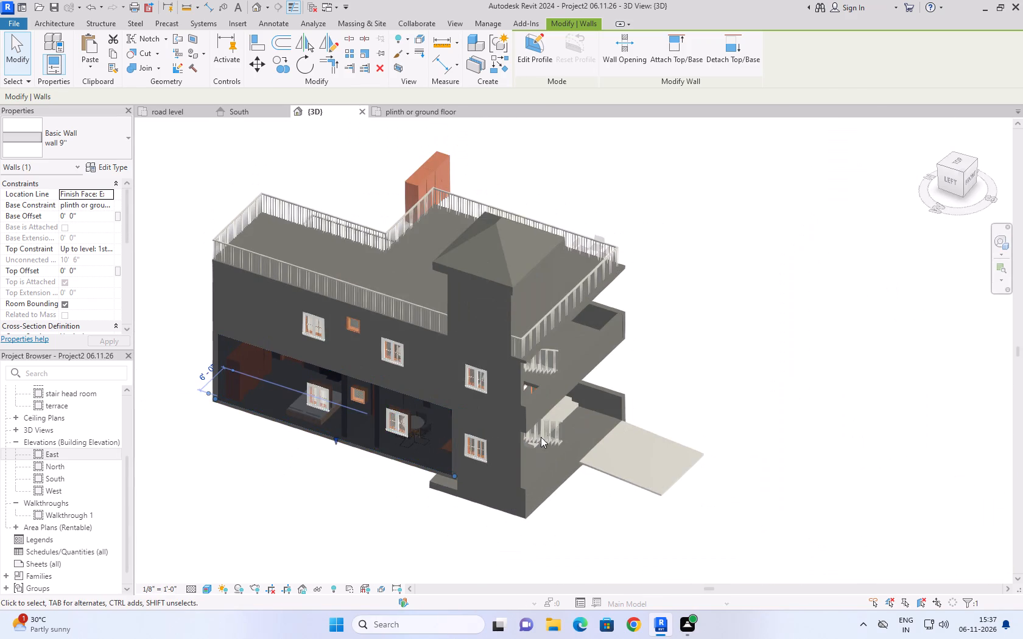
pyautogui.scroll(9, 298, 416)
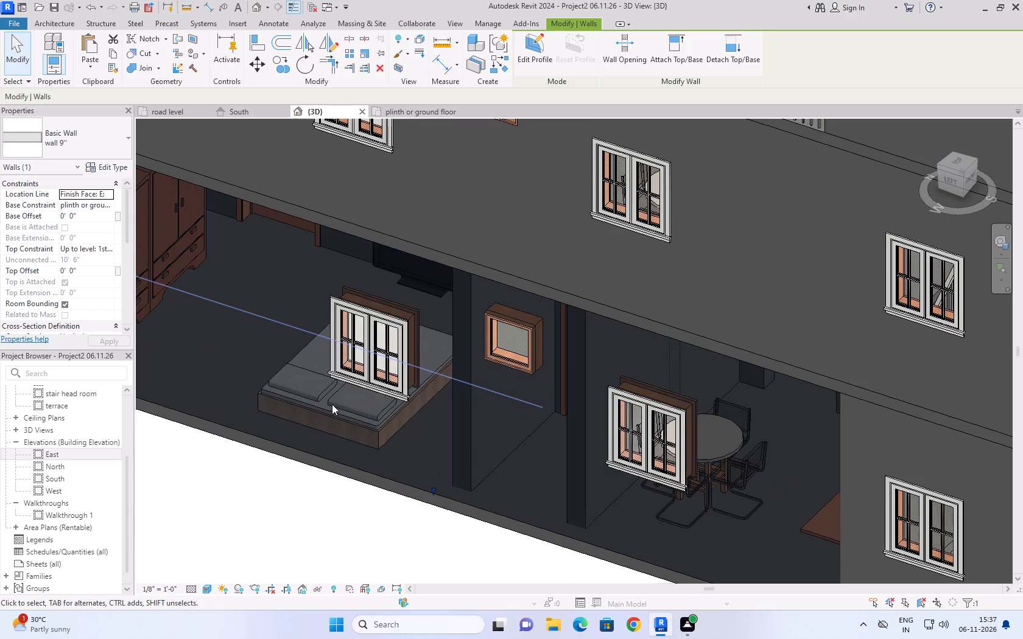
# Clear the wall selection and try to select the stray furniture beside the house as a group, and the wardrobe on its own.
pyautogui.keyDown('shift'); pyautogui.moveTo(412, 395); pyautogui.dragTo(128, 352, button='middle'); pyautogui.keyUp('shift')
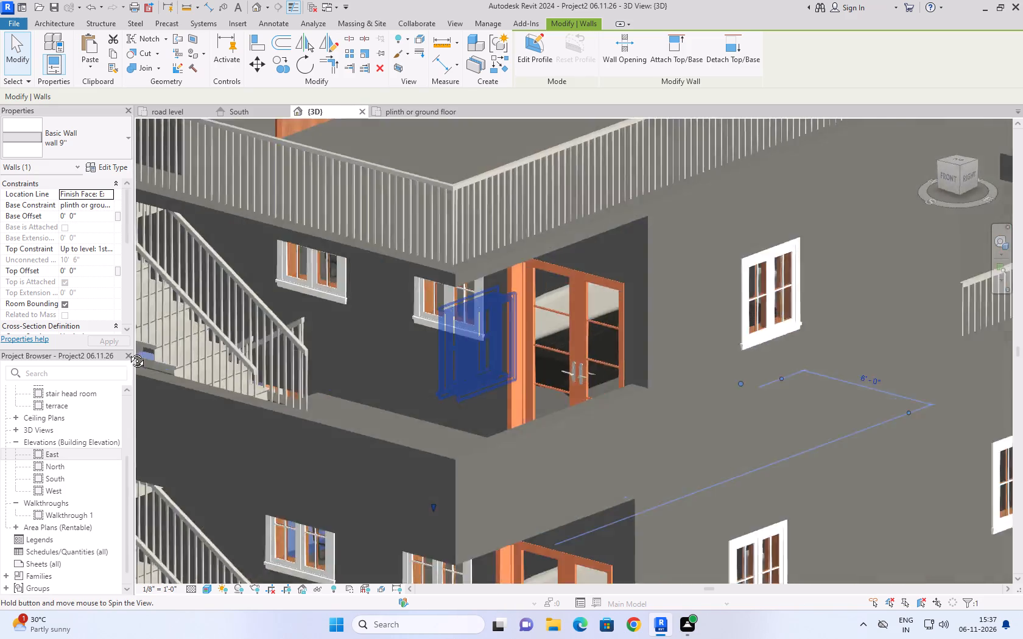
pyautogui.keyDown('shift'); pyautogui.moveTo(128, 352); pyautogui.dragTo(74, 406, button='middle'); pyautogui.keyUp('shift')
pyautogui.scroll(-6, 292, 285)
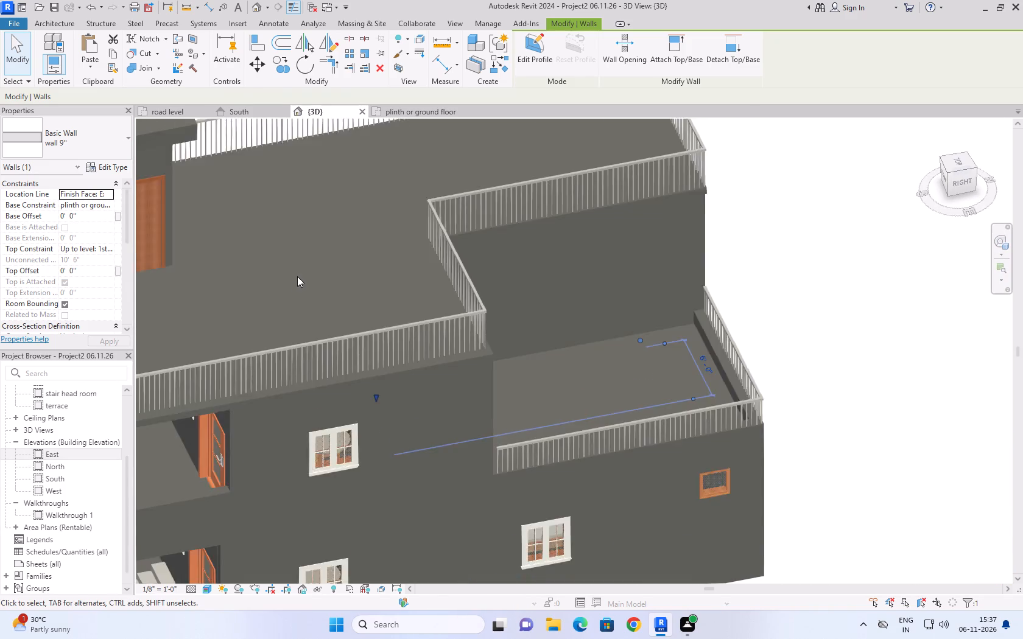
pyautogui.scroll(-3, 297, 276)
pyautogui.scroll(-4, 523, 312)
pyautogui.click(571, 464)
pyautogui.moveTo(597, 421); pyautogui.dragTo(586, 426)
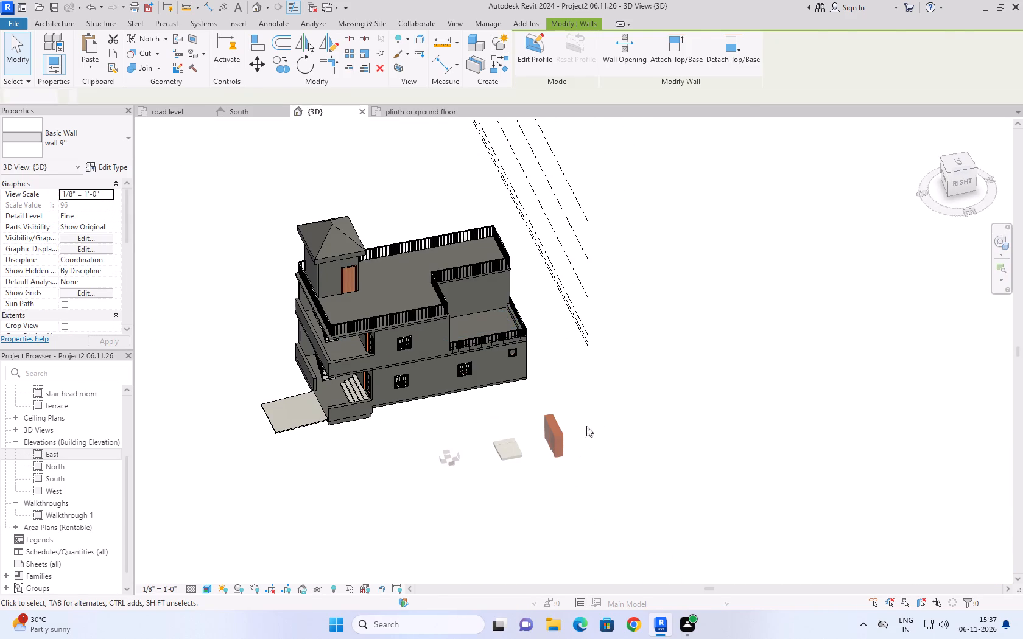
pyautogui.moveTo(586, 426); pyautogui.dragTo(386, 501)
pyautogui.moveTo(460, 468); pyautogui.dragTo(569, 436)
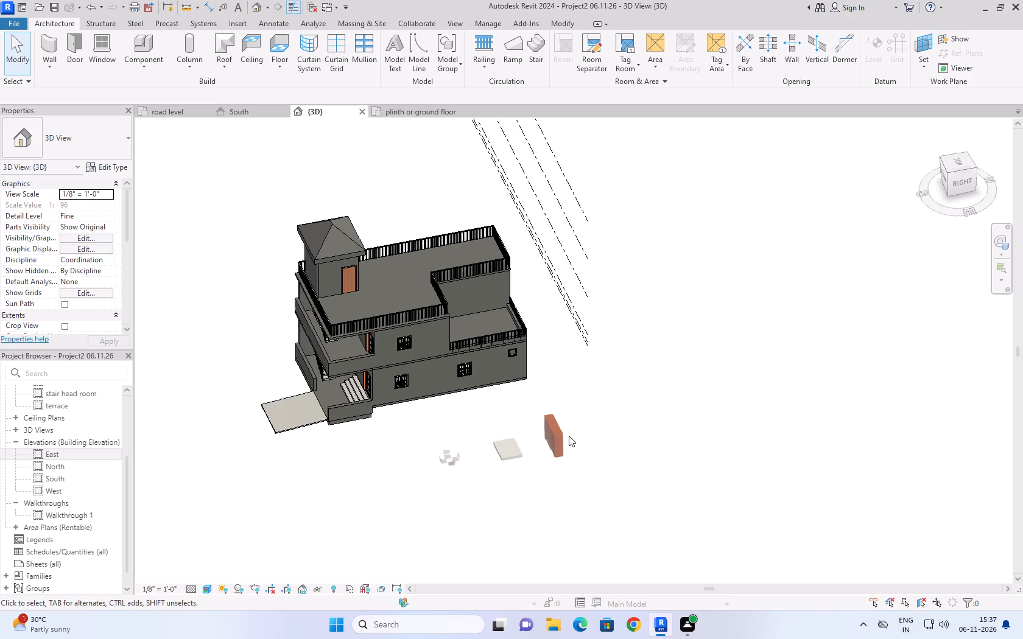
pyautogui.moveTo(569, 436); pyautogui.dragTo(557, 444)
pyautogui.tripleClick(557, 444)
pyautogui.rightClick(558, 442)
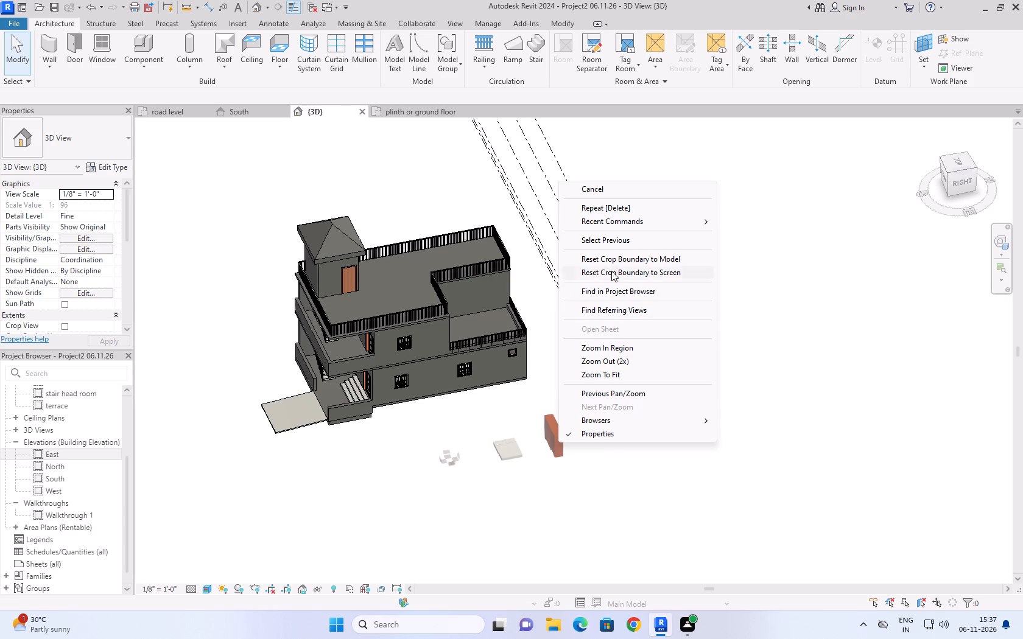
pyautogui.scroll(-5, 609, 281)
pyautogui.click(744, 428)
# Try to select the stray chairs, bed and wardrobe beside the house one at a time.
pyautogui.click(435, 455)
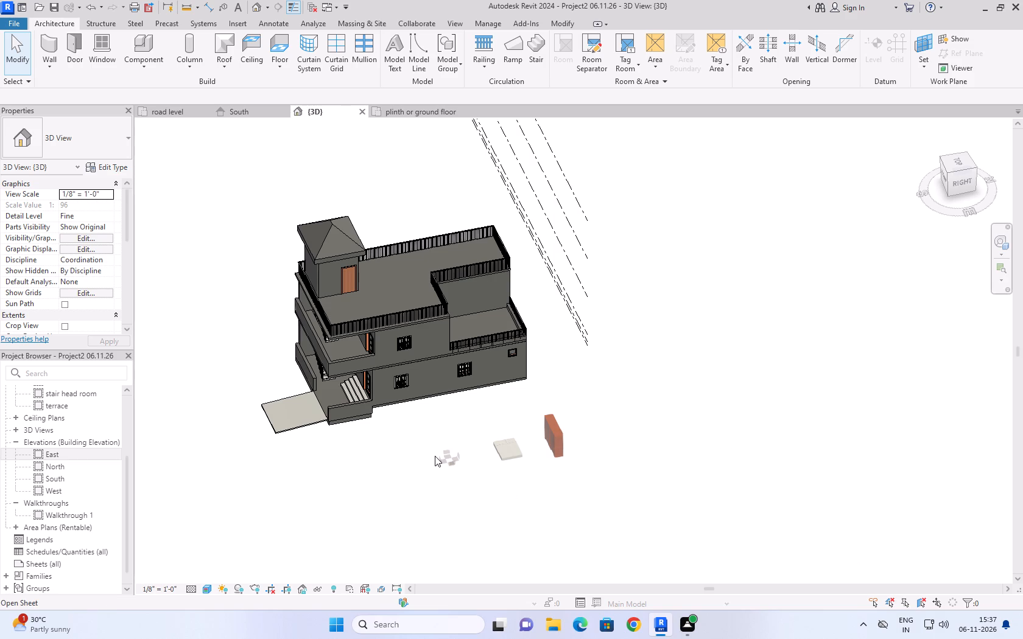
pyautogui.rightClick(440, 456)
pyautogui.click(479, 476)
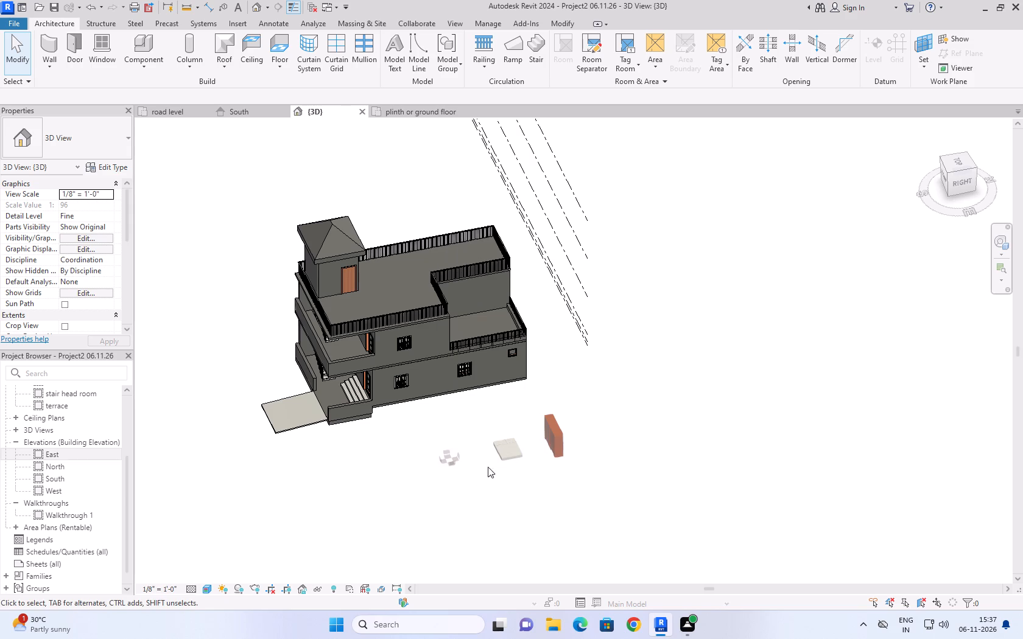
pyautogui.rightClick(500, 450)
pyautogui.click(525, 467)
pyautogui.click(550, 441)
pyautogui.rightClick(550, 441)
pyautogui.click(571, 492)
# Examine the house exterior around the stair head room and terraces, and the stray bed and wardrobe beside it.
pyautogui.scroll(3, 437, 421)
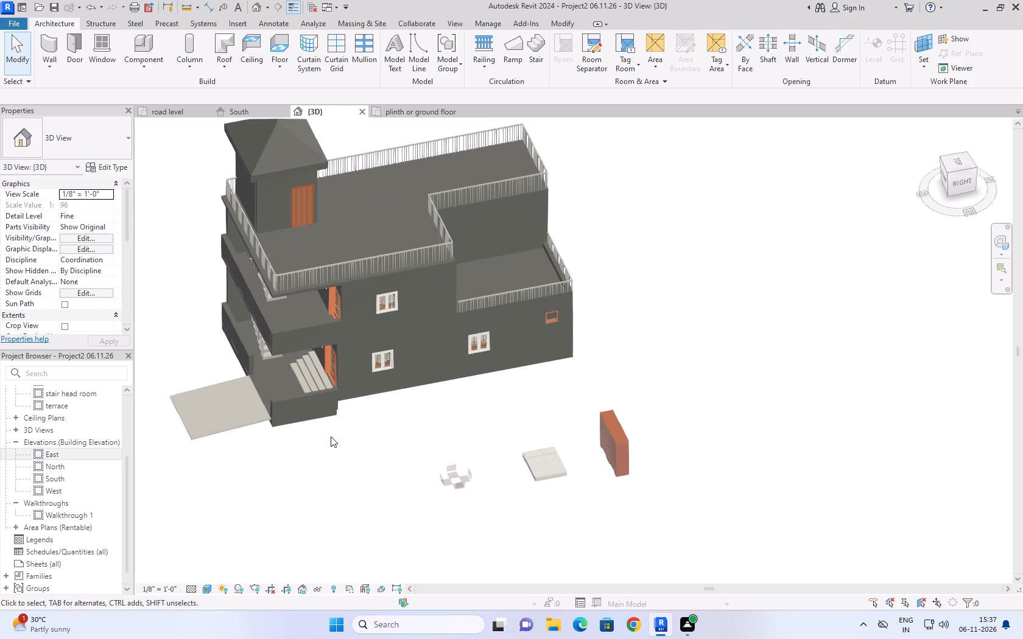
pyautogui.scroll(1, 227, 295)
pyautogui.moveTo(212, 271); pyautogui.dragTo(390, 343, button='middle')
pyautogui.scroll(-3, 390, 343)
pyautogui.scroll(2, 333, 253)
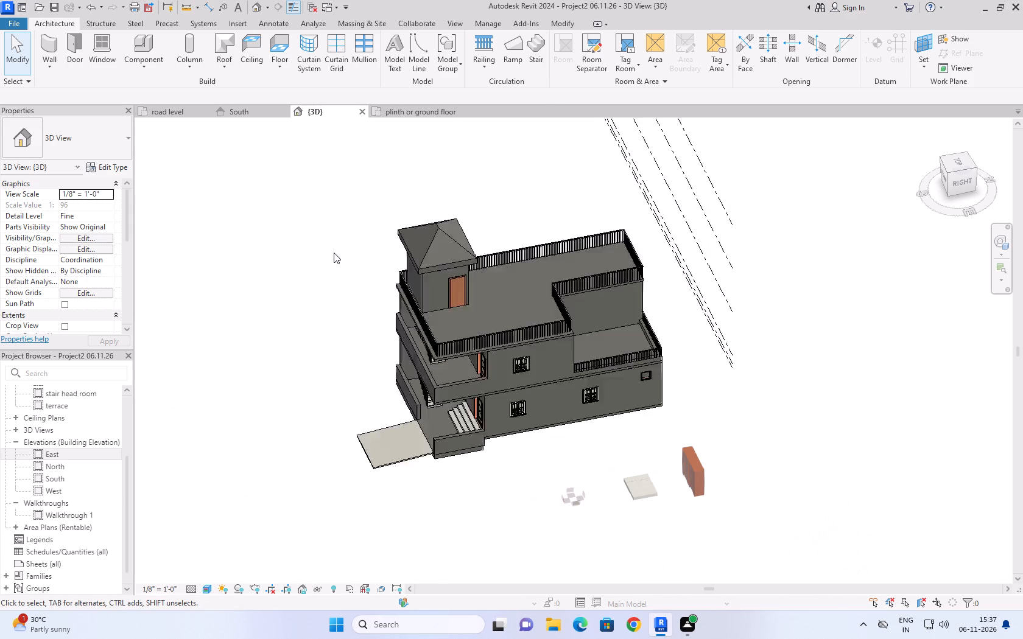
pyautogui.scroll(2, 334, 253)
pyautogui.scroll(8, 528, 236)
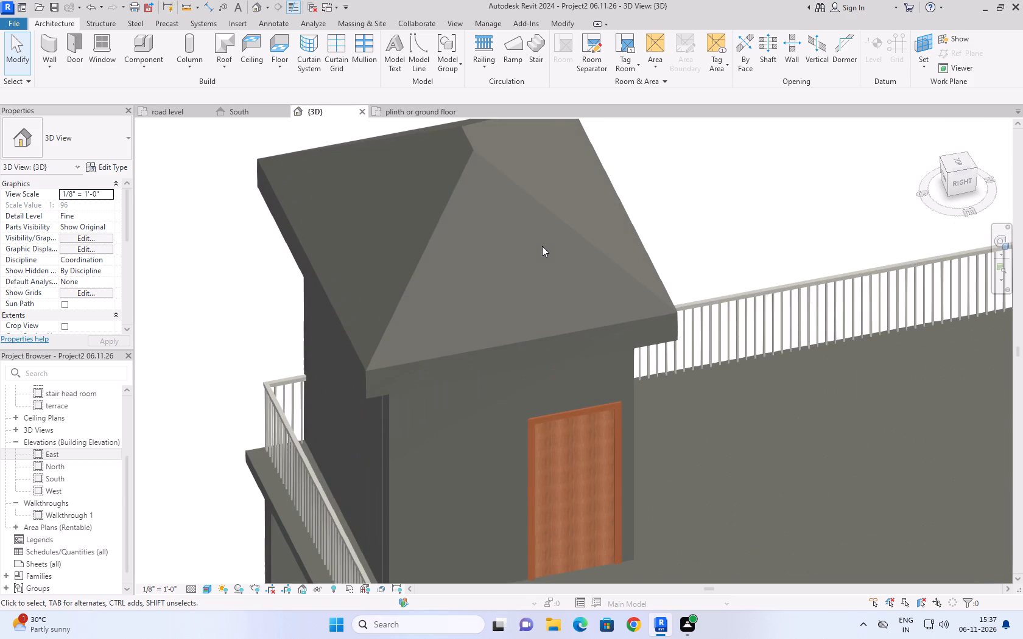
pyautogui.scroll(-8, 541, 252)
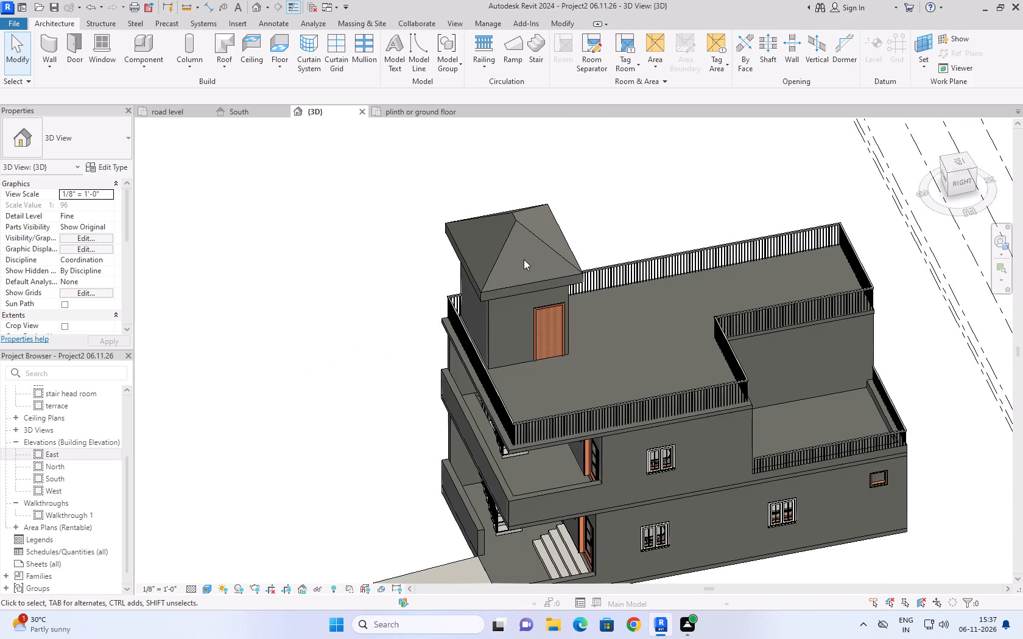
pyautogui.scroll(-2, 569, 310)
pyautogui.scroll(-1, 562, 372)
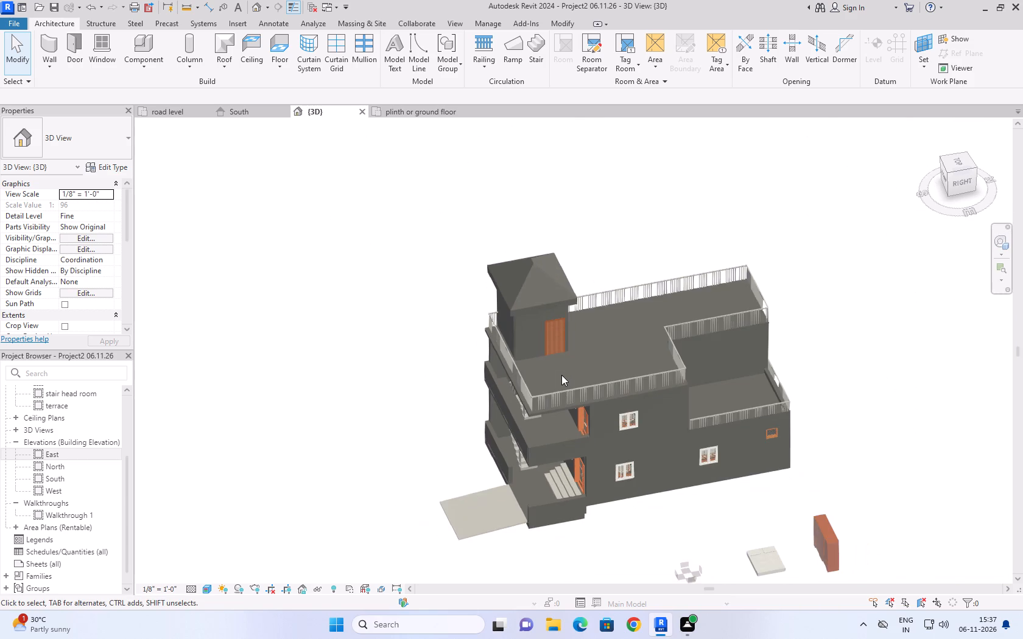
pyautogui.scroll(-2, 561, 397)
pyautogui.scroll(-7, 627, 454)
pyautogui.scroll(5, 714, 472)
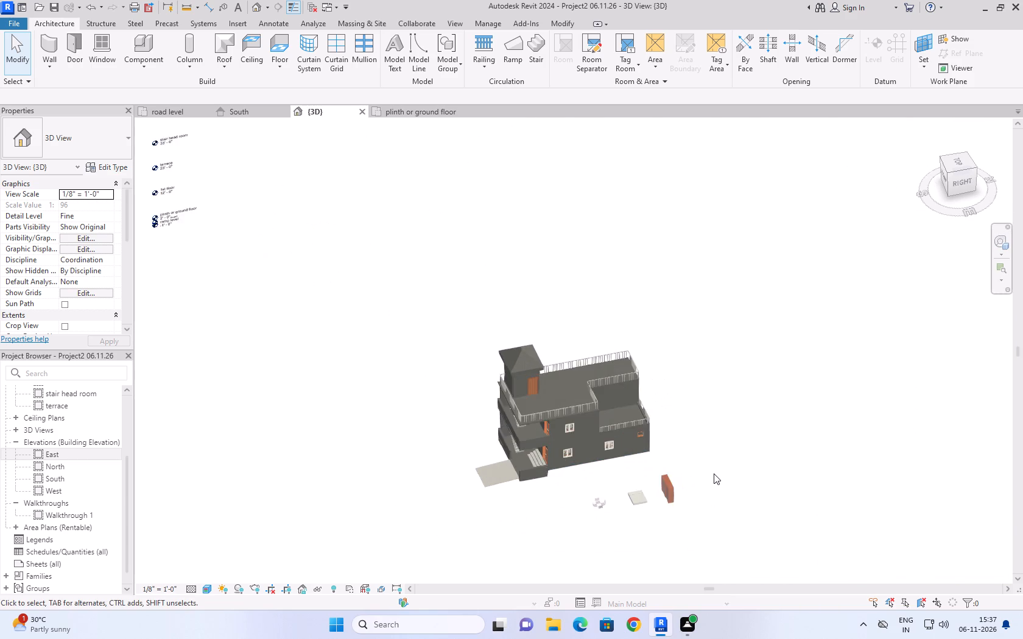
pyautogui.scroll(4, 714, 473)
pyautogui.scroll(10, 616, 511)
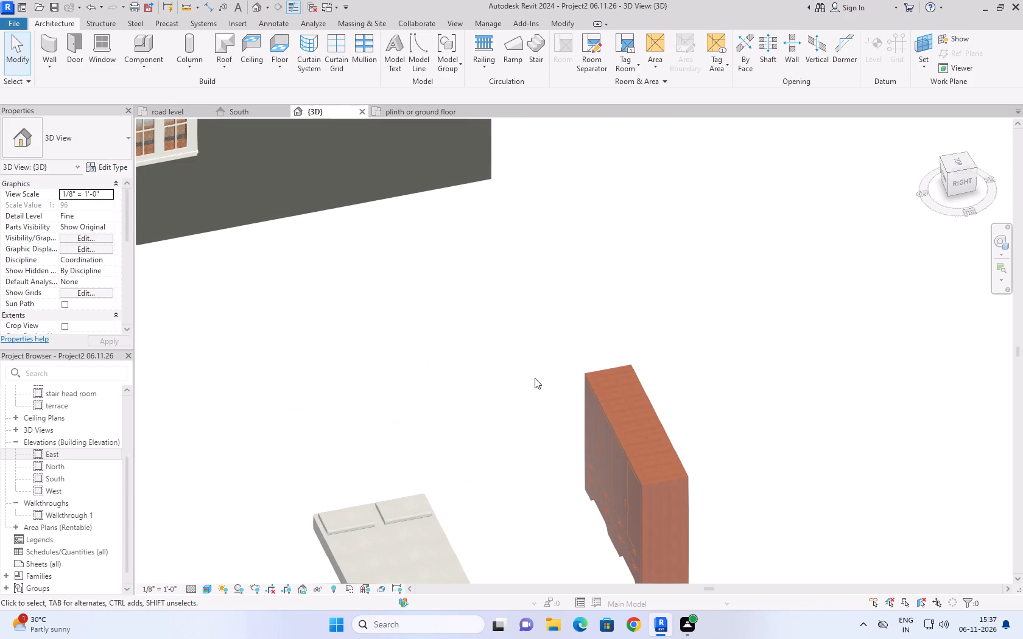
pyautogui.moveTo(550, 343); pyautogui.dragTo(622, 515, button='middle')
pyautogui.scroll(-1, 585, 436)
pyautogui.scroll(-6, 622, 499)
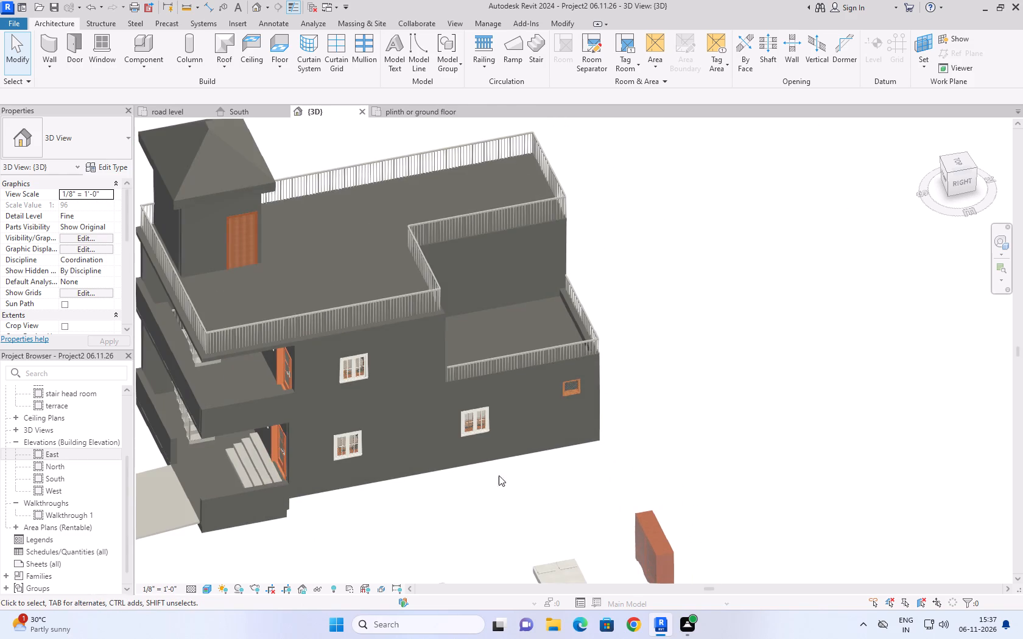
# Select the ground-floor 9" wall on the house's right side, examine the furnished rooms behind it, and clear the selection.
pyautogui.scroll(3, 546, 482)
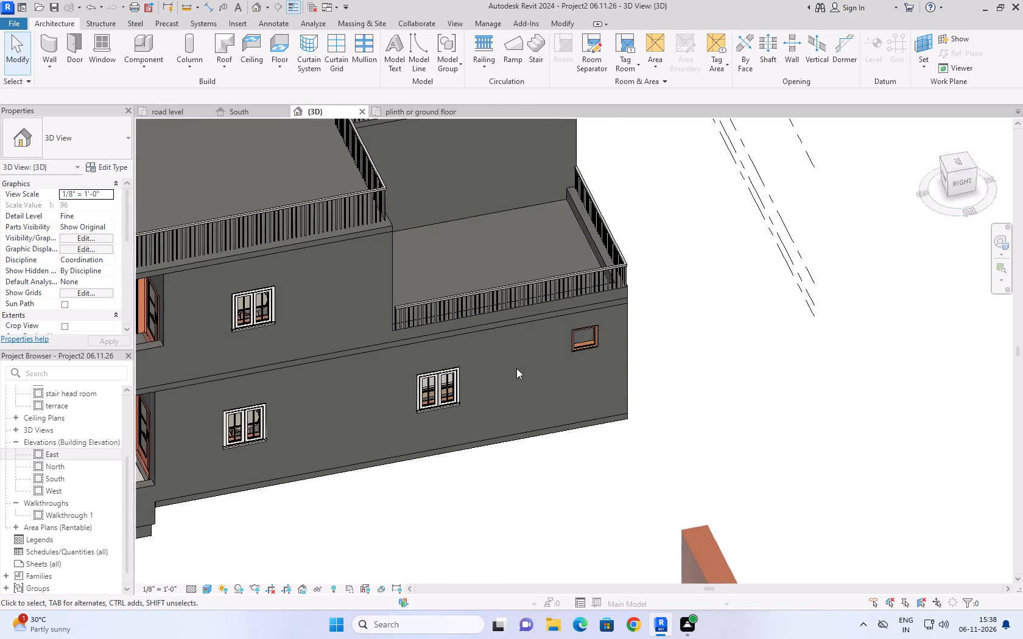
pyautogui.click(524, 326)
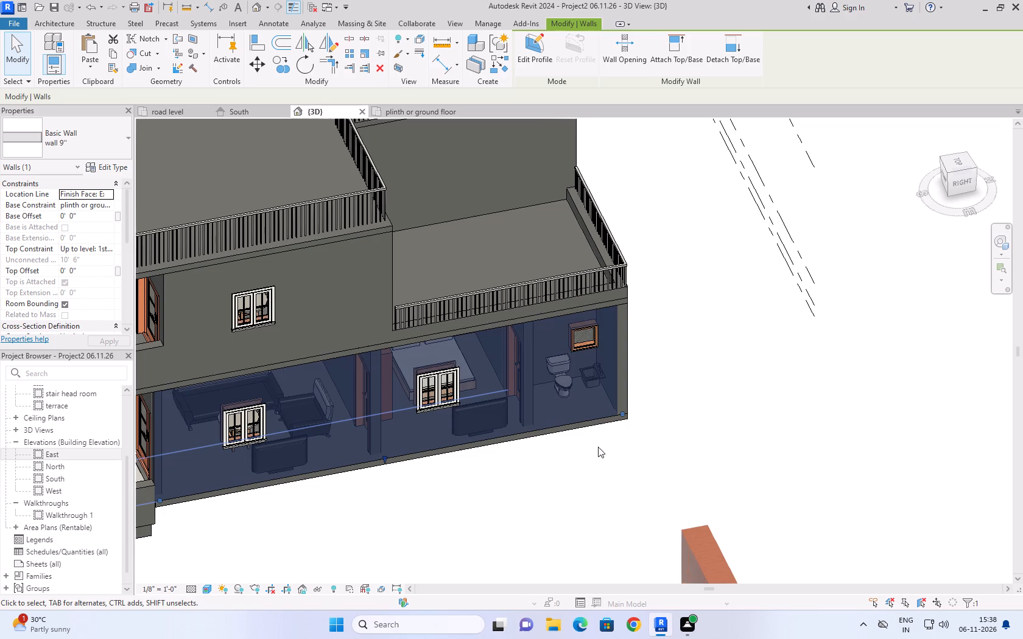
pyautogui.scroll(-6, 637, 420)
pyautogui.scroll(3, 620, 533)
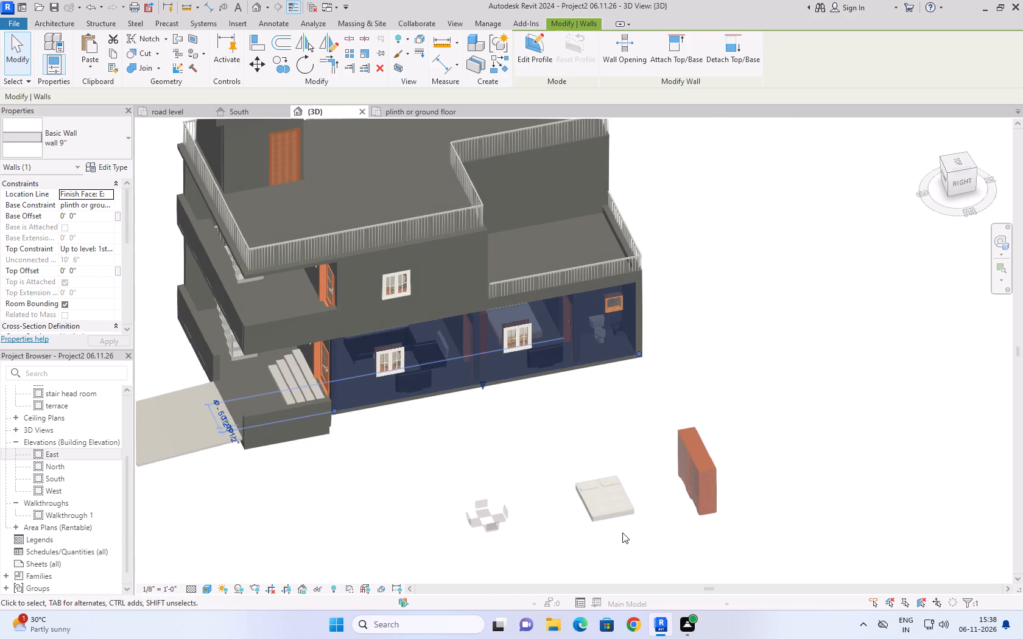
pyautogui.click(684, 460)
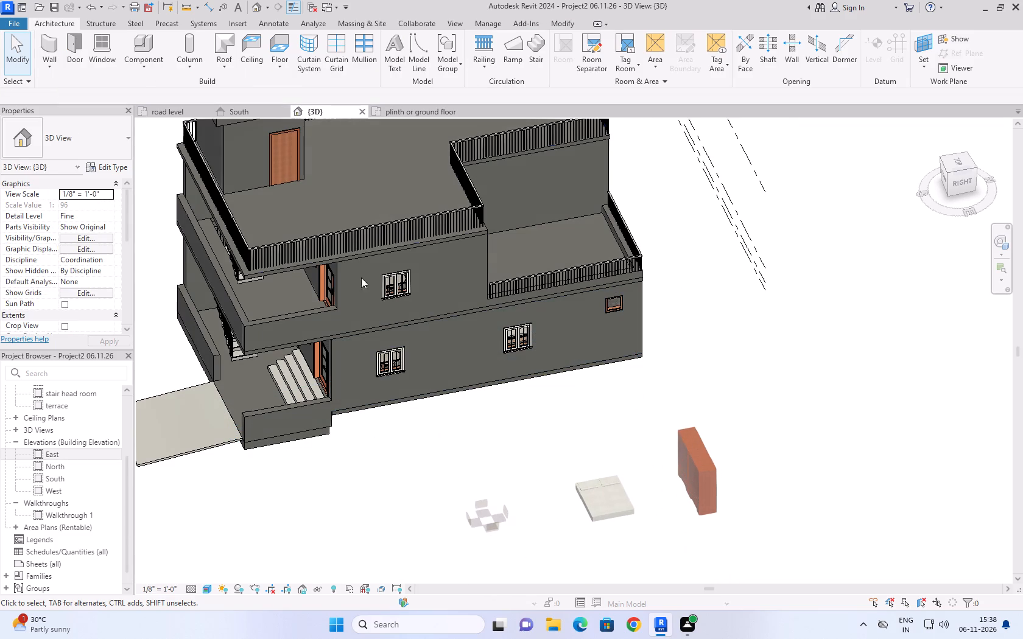
# Close the 3D view.
pyautogui.click(359, 110)
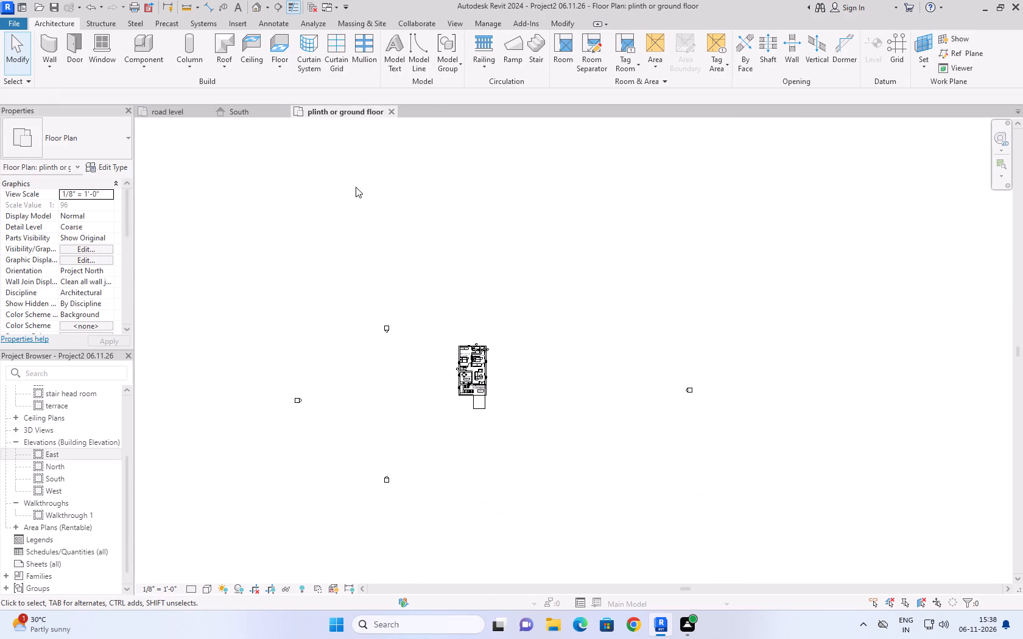
# Examine the furnished master bedroom and guest room in the ground floor plan.
pyautogui.click(348, 344)
pyautogui.scroll(6, 487, 353)
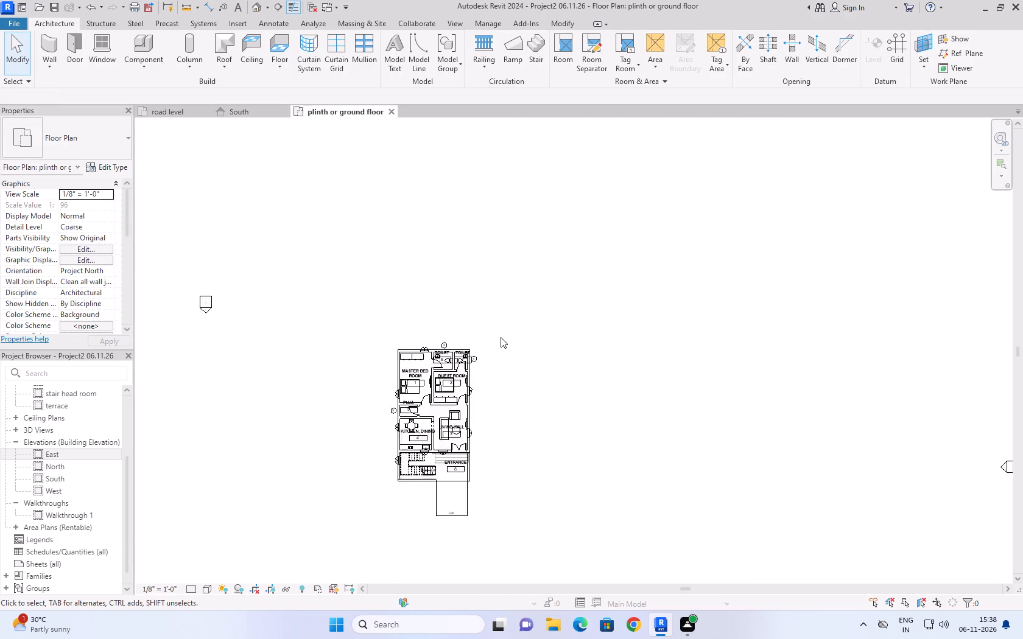
pyautogui.scroll(6, 501, 337)
pyautogui.scroll(5, 309, 495)
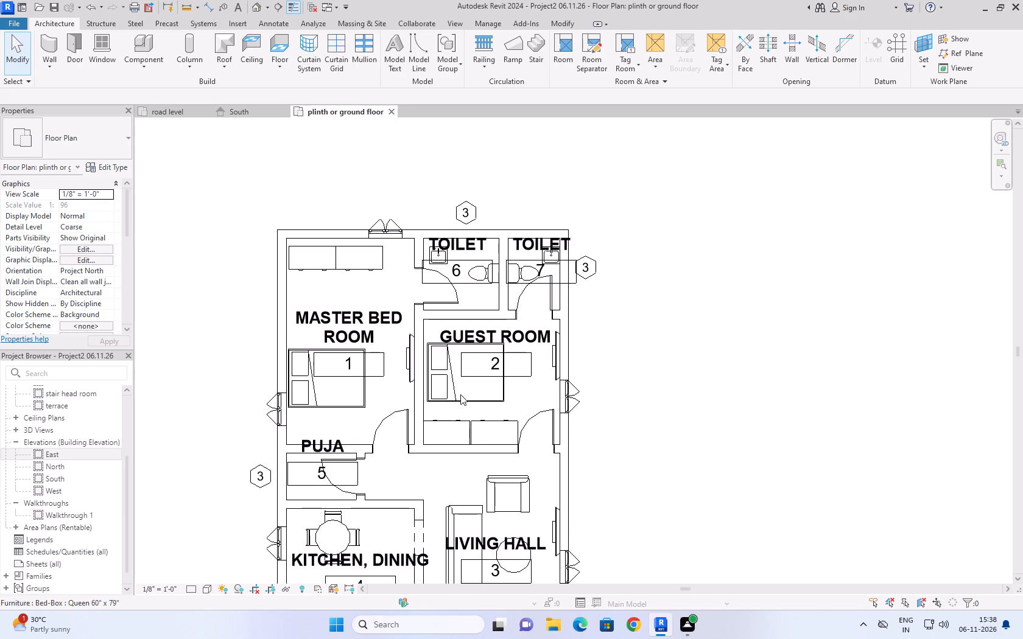
pyautogui.scroll(6, 357, 380)
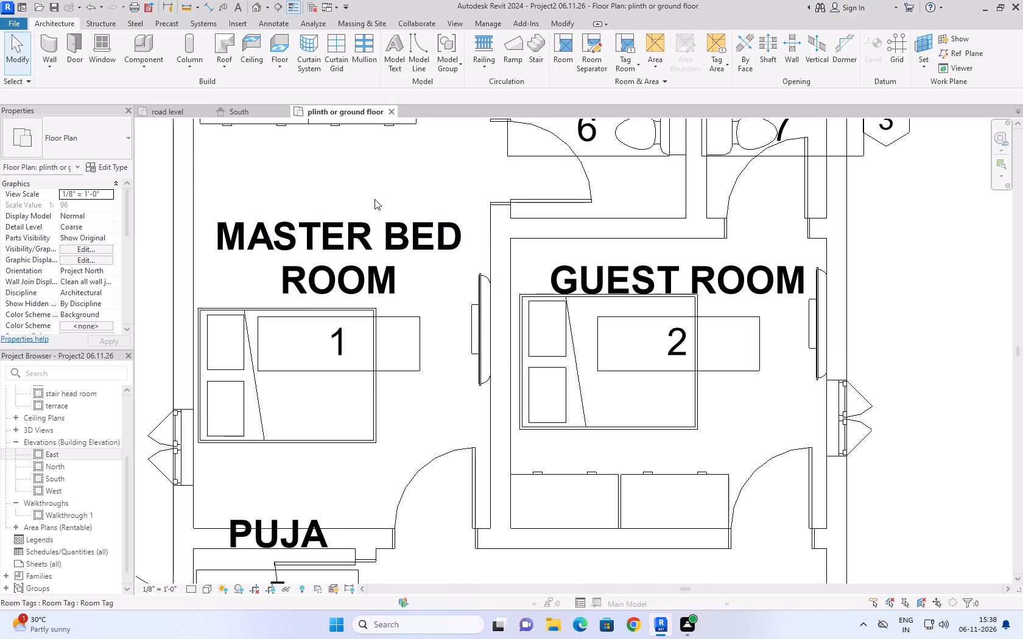
pyautogui.scroll(-3, 376, 200)
# Switch to the South elevation and look through the list of project views.
pyautogui.click(258, 116)
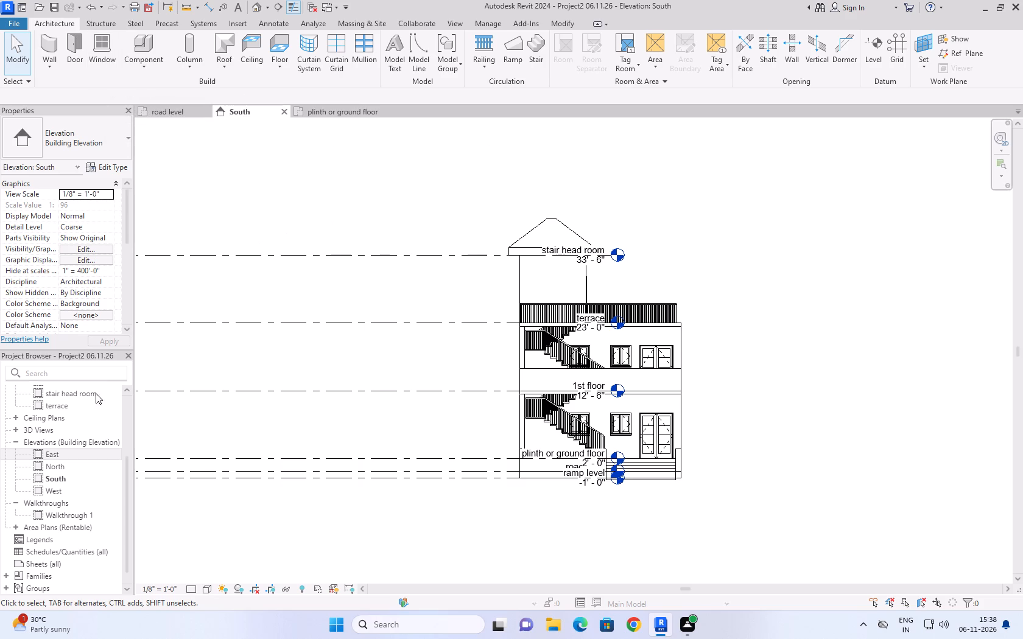
pyautogui.scroll(3, 51, 472)
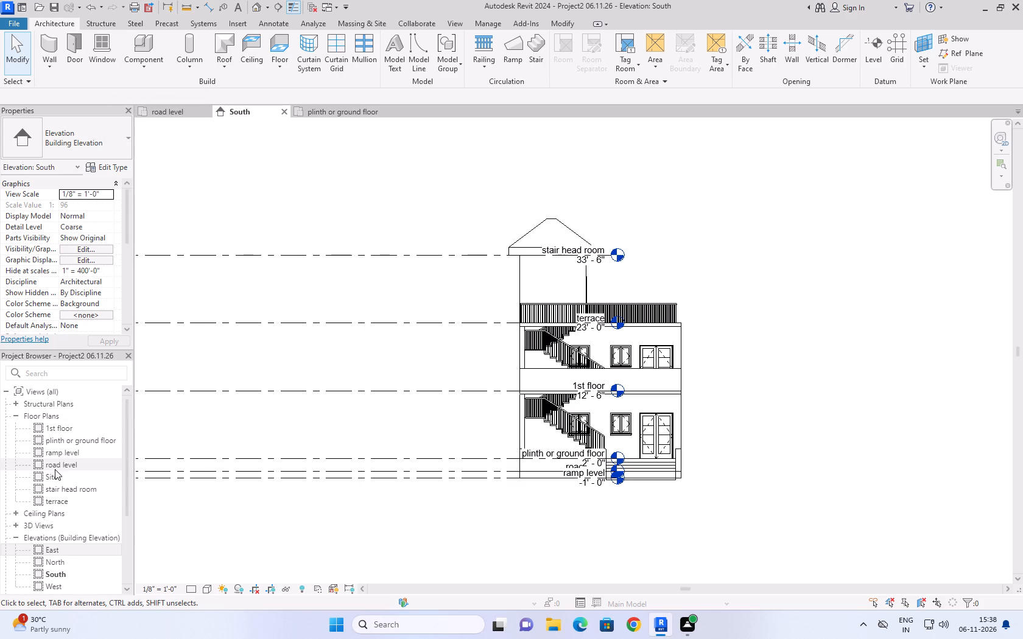
pyautogui.scroll(-1, 68, 444)
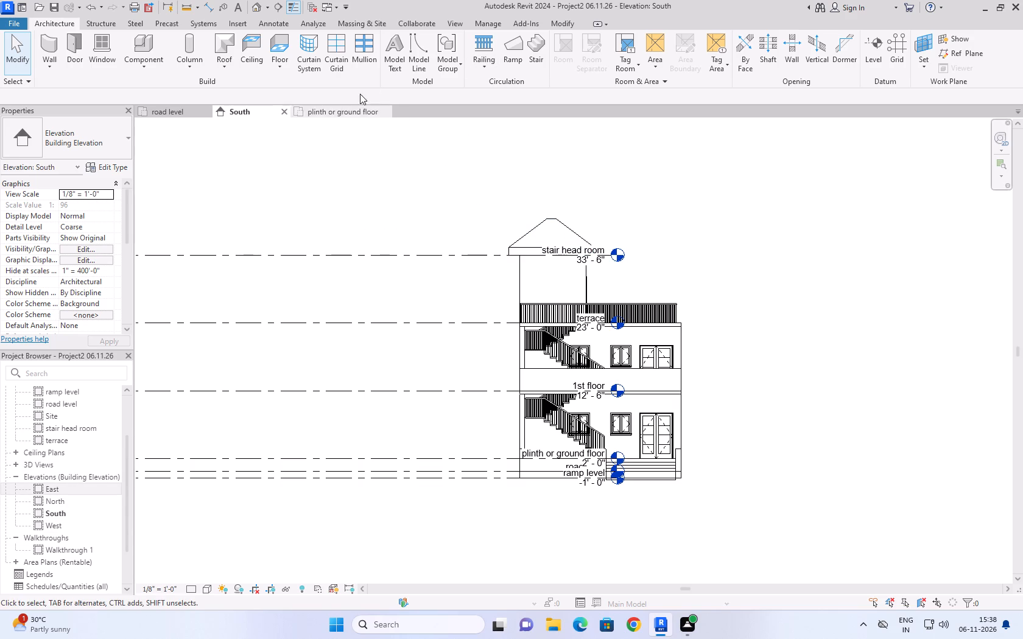
# Open the default 3D view, restore its home orientation, and examine the house exterior and the railed first-floor terrace.
pyautogui.click(465, 18)
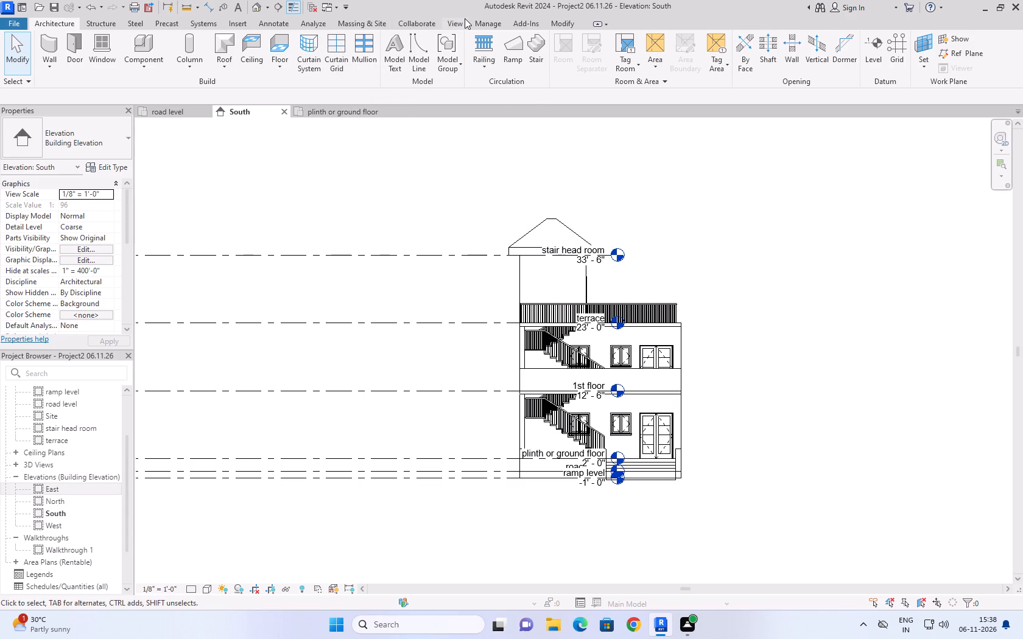
pyautogui.click(378, 65)
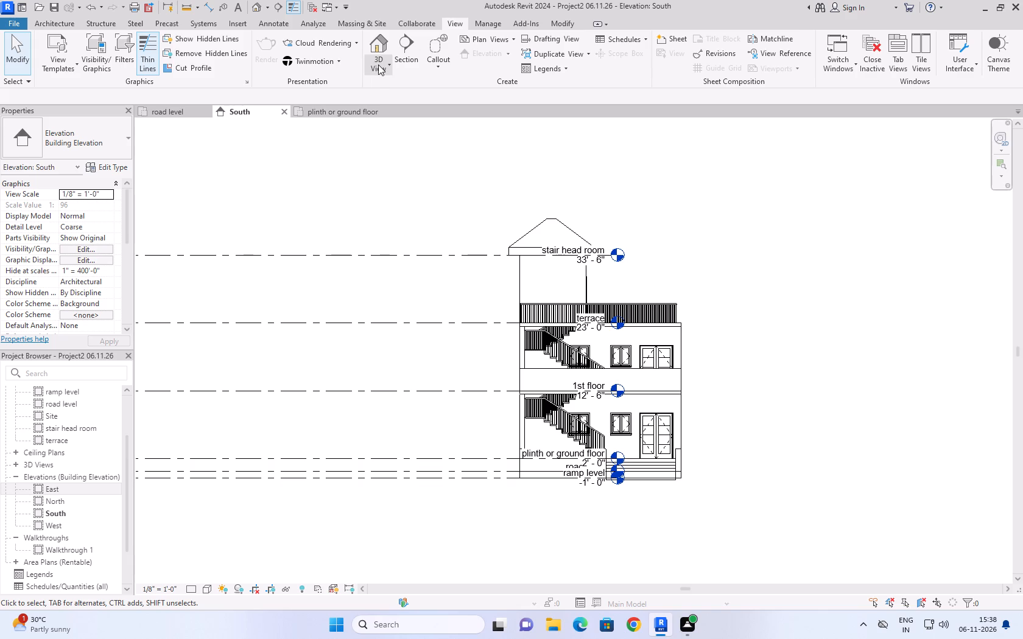
pyautogui.click(392, 88)
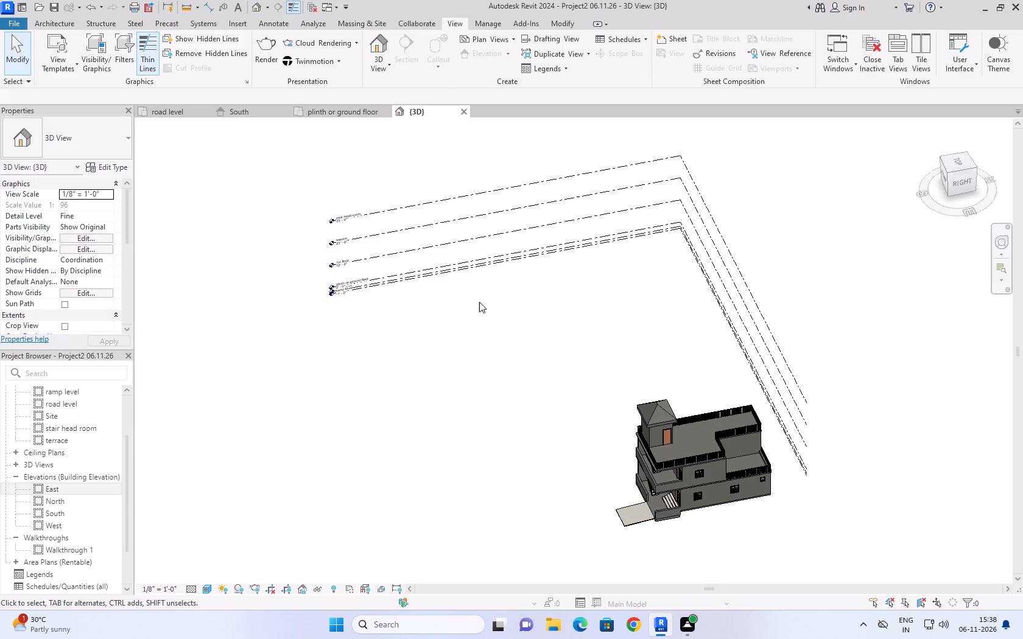
pyautogui.scroll(-4, 491, 264)
pyautogui.scroll(-2, 376, 220)
pyautogui.scroll(4, 619, 377)
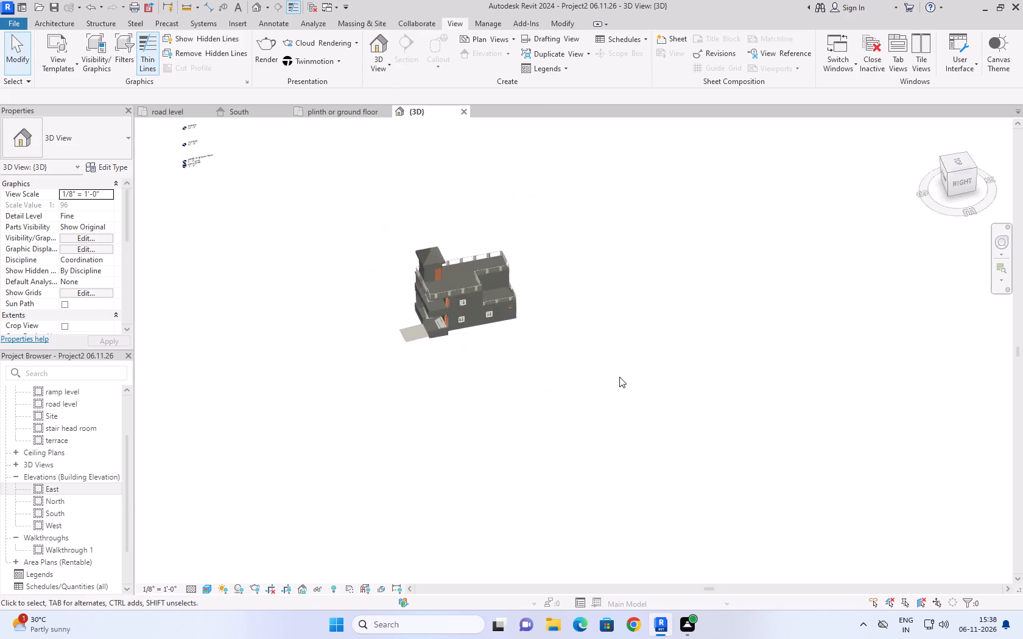
pyautogui.scroll(5, 619, 377)
pyautogui.scroll(4, 448, 368)
pyautogui.scroll(-5, 531, 361)
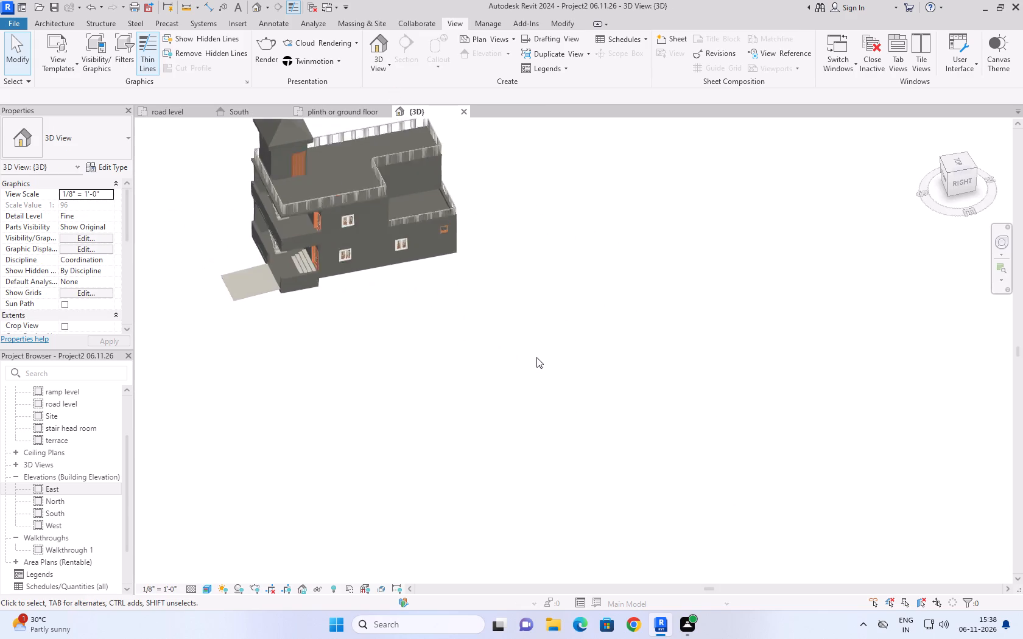
pyautogui.scroll(-2, 536, 357)
pyautogui.click(928, 124)
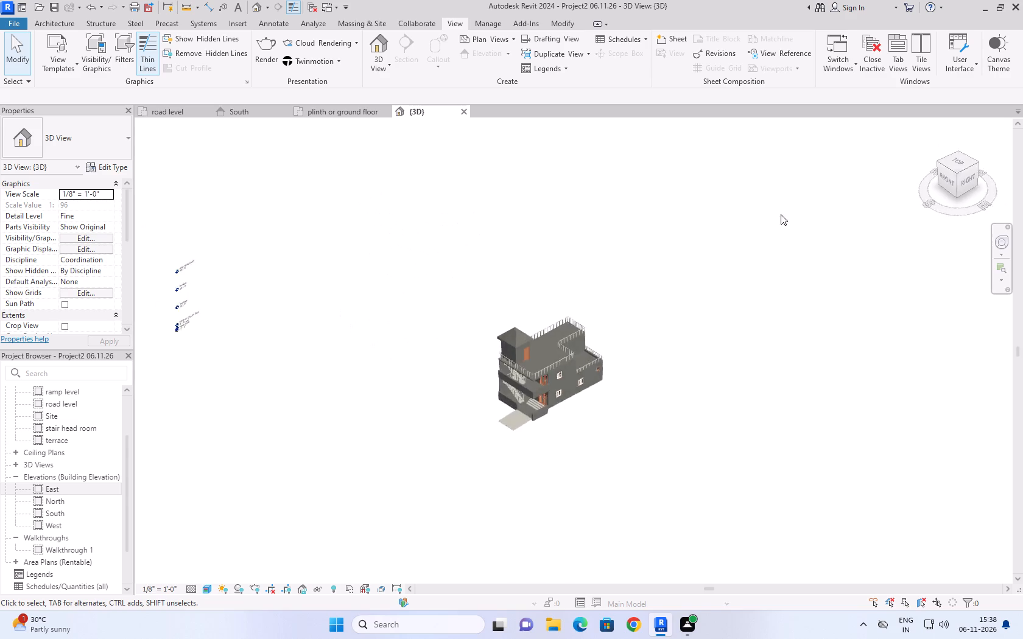
pyautogui.scroll(6, 784, 416)
pyautogui.scroll(4, 835, 408)
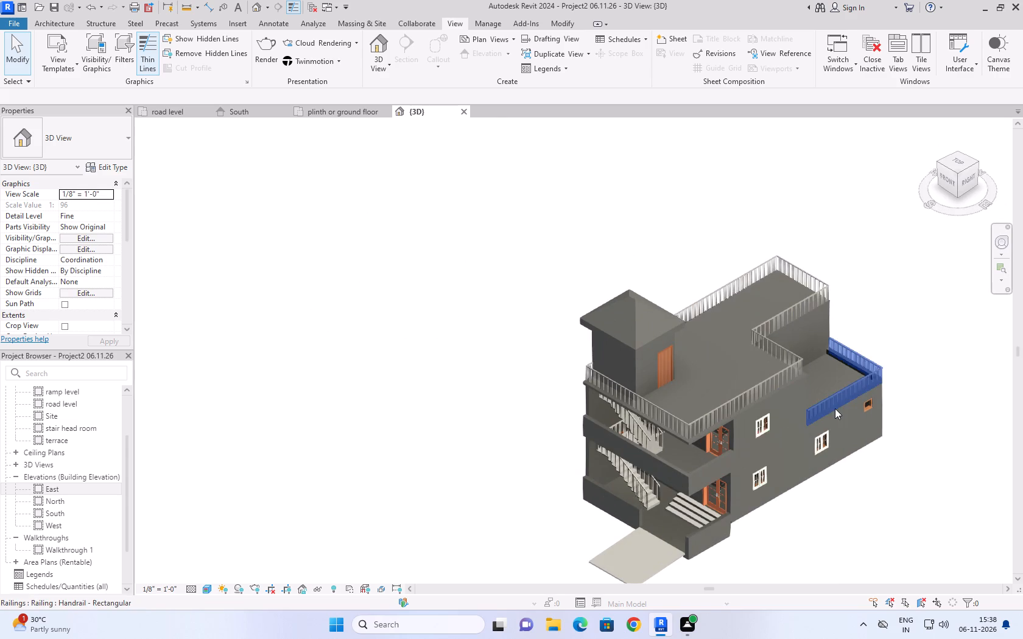
pyautogui.scroll(5, 779, 447)
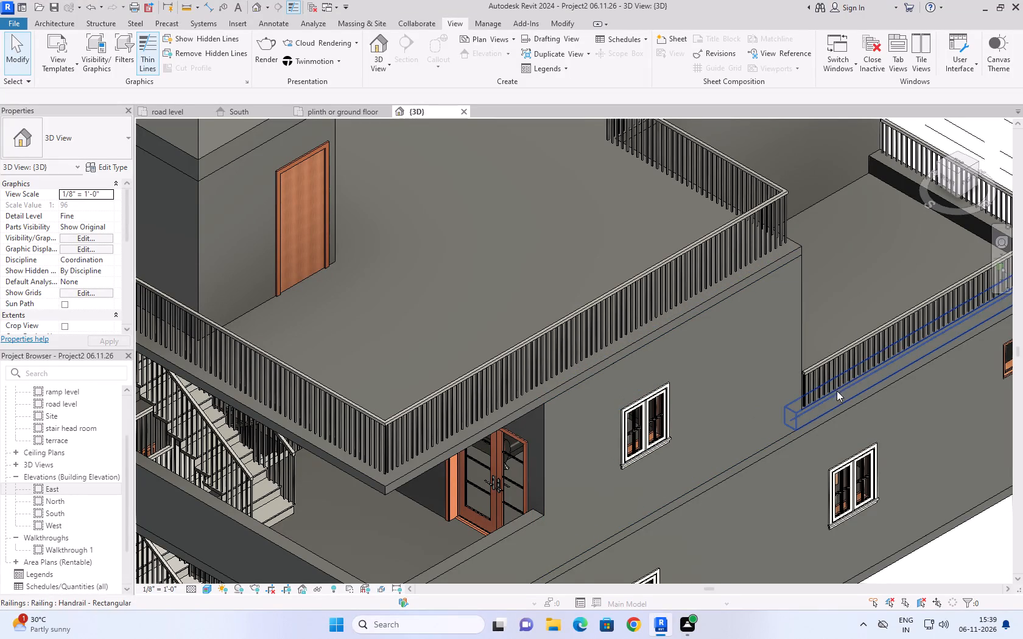
# Select the 1st floor 6" slab, examine the furnished rooms beneath it and the house from several sides, and clear the selection.
pyautogui.click(779, 445)
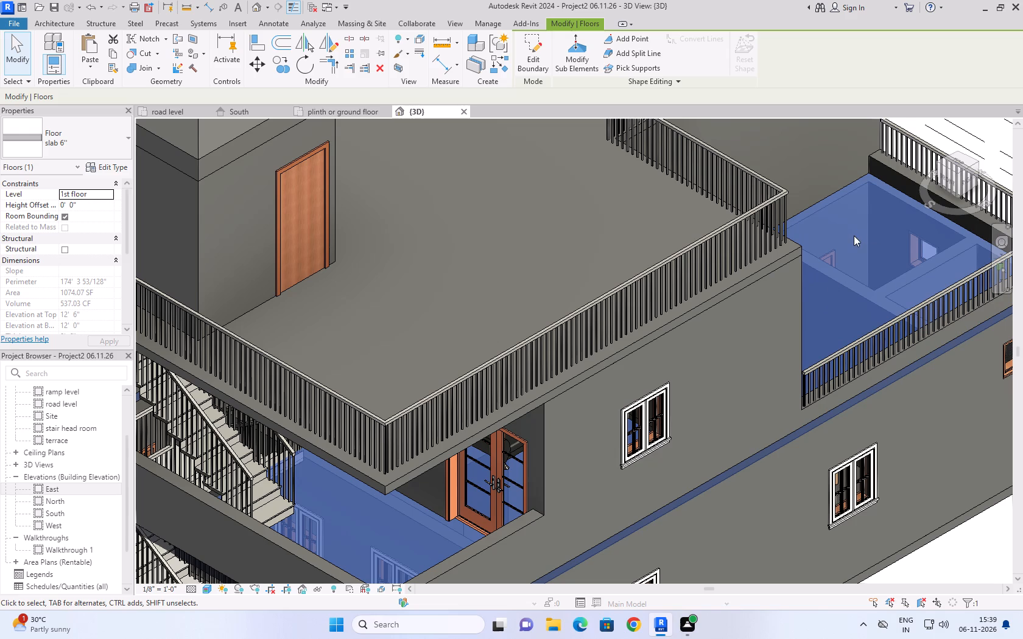
pyautogui.keyDown('shift'); pyautogui.moveTo(854, 236); pyautogui.dragTo(732, 265, button='middle'); pyautogui.keyUp('shift')
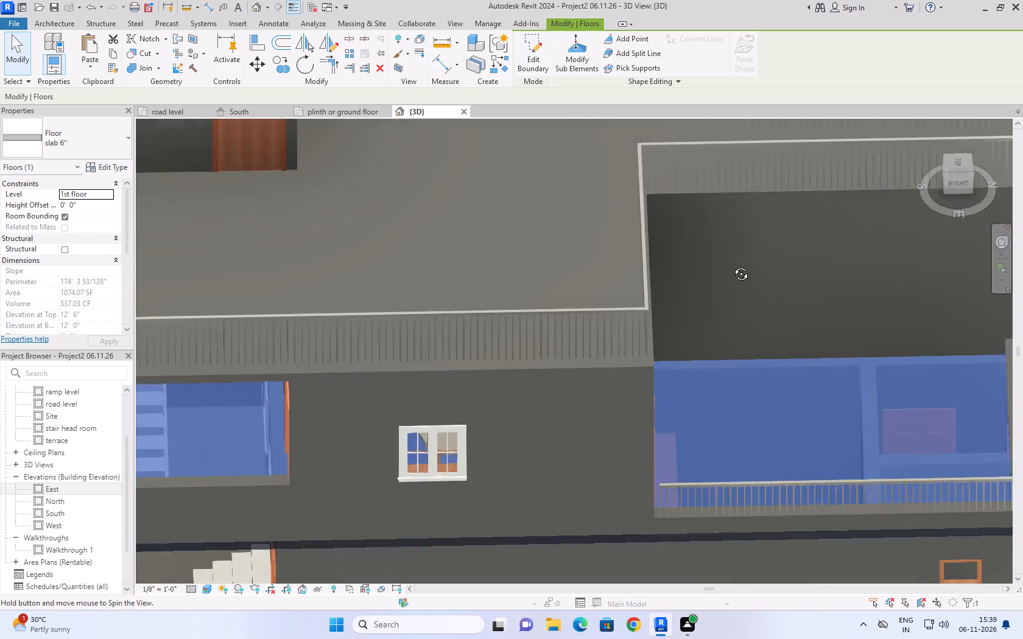
pyautogui.keyDown('shift'); pyautogui.moveTo(732, 265); pyautogui.dragTo(739, 447, button='middle'); pyautogui.keyUp('shift')
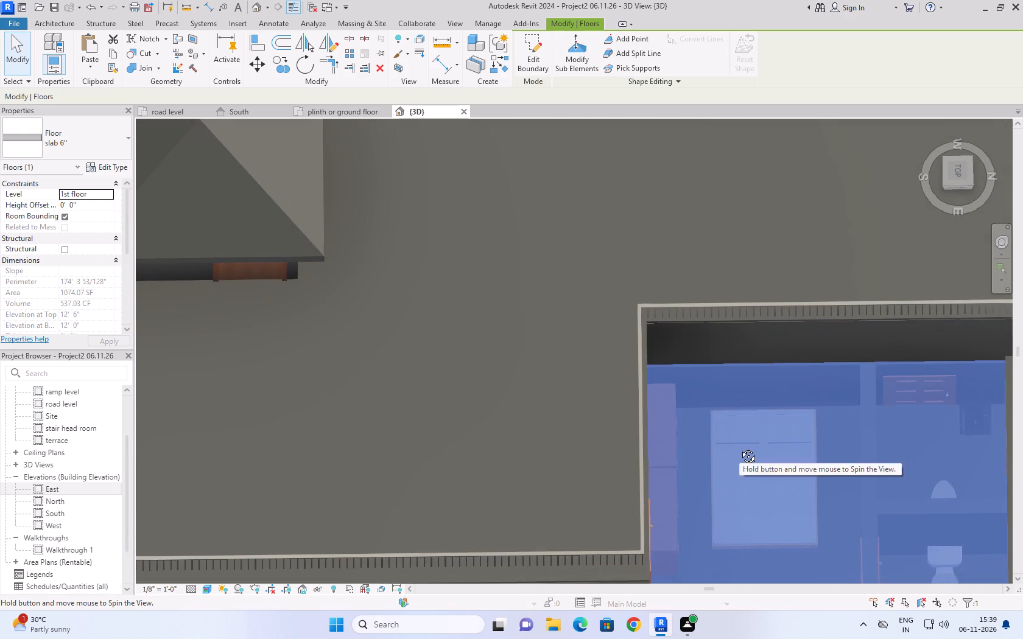
pyautogui.keyDown('shift'); pyautogui.moveTo(739, 447); pyautogui.dragTo(740, 444, button='middle'); pyautogui.keyUp('shift')
pyautogui.keyDown('shift'); pyautogui.scroll(-9, 747, 431); pyautogui.keyUp('shift')
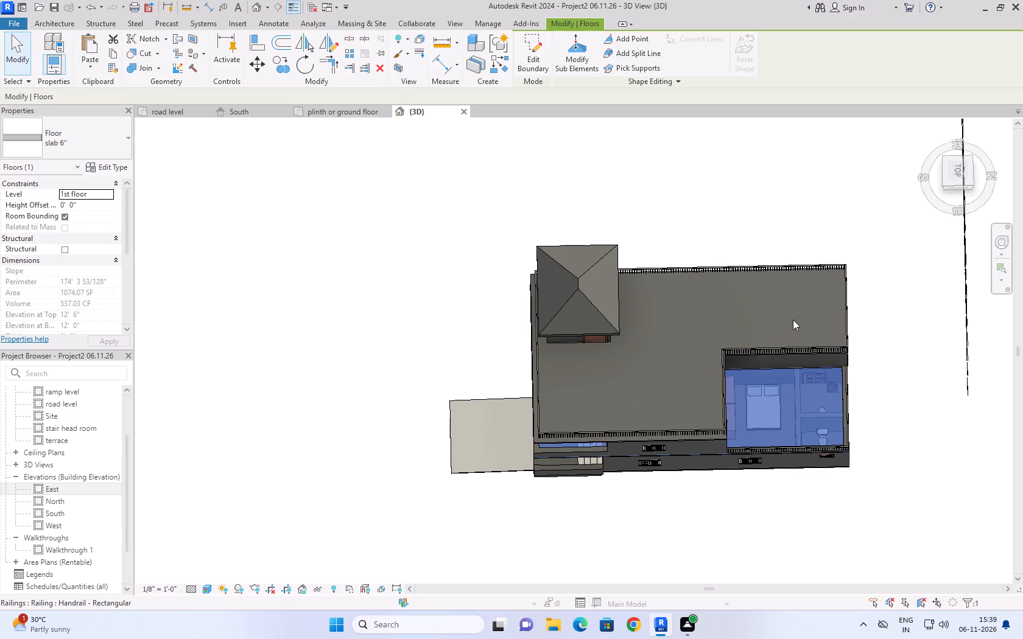
pyautogui.keyDown('shift'); pyautogui.moveTo(901, 317); pyautogui.dragTo(648, 290, button='middle'); pyautogui.keyUp('shift')
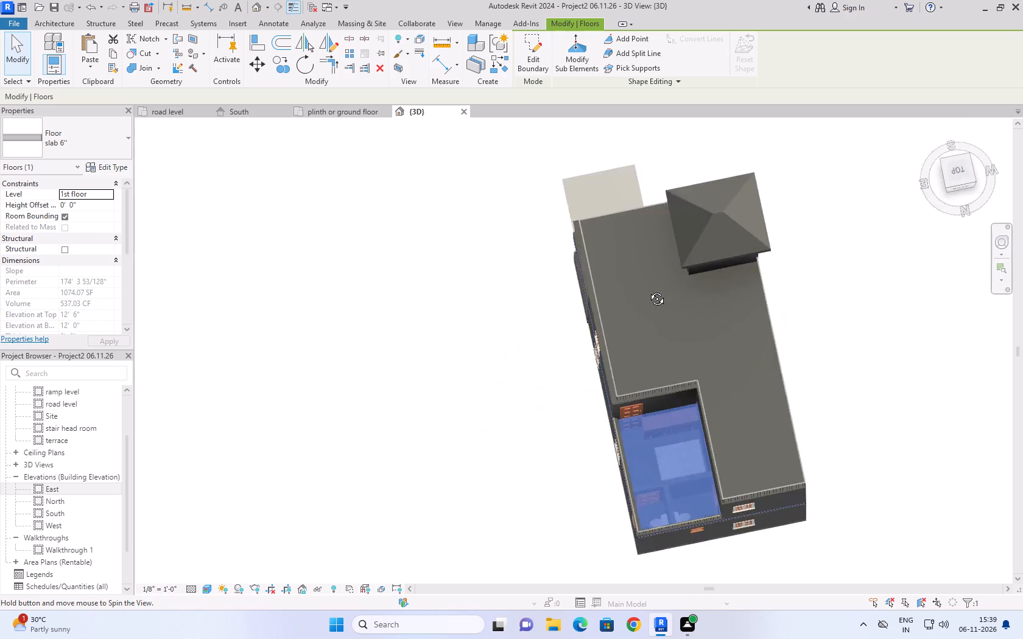
pyautogui.keyDown('shift'); pyautogui.moveTo(648, 290); pyautogui.dragTo(641, 381, button='middle'); pyautogui.keyUp('shift')
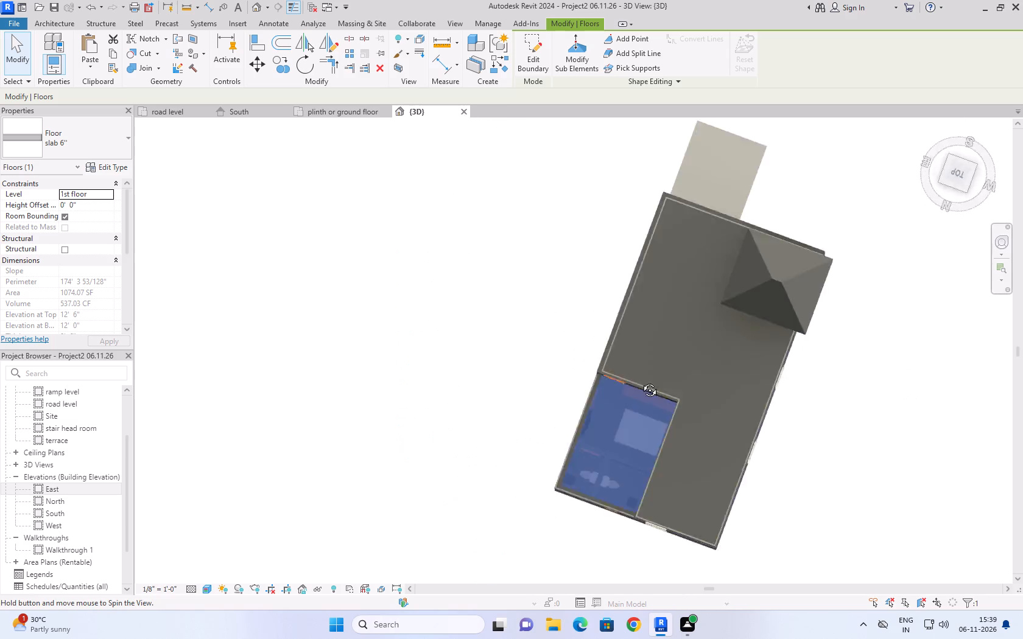
pyautogui.keyDown('shift'); pyautogui.moveTo(641, 381); pyautogui.dragTo(842, 106, button='middle'); pyautogui.keyUp('shift')
pyautogui.keyDown('shift'); pyautogui.scroll(1, 735, 361); pyautogui.keyUp('shift')
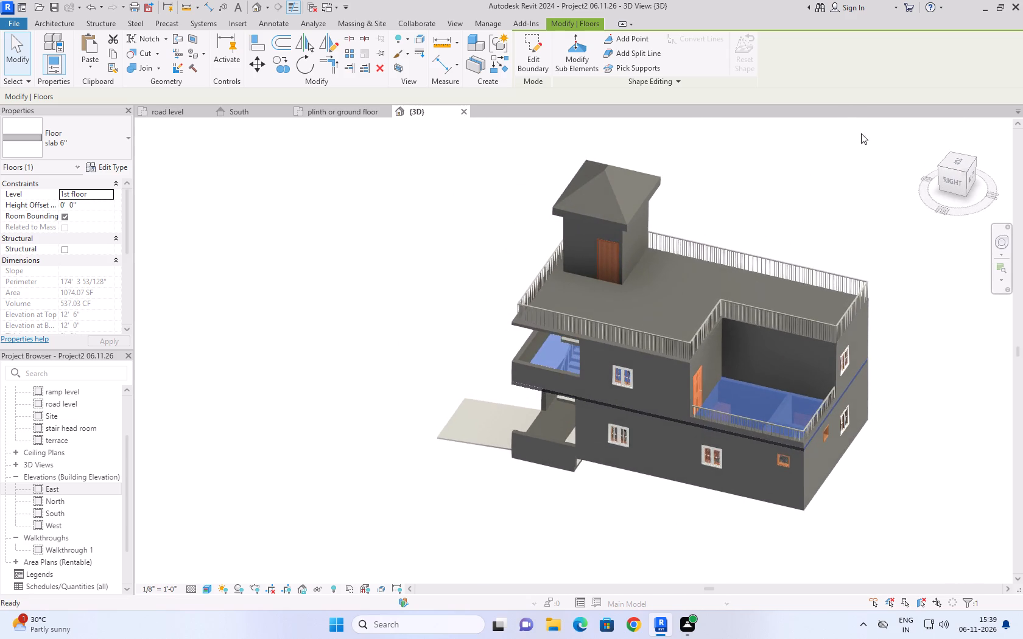
pyautogui.keyDown('shift'); pyautogui.scroll(1, 408, 284); pyautogui.keyUp('shift')
pyautogui.keyDown('shift'); pyautogui.moveTo(408, 284); pyautogui.dragTo(641, 153, button='middle'); pyautogui.keyUp('shift')
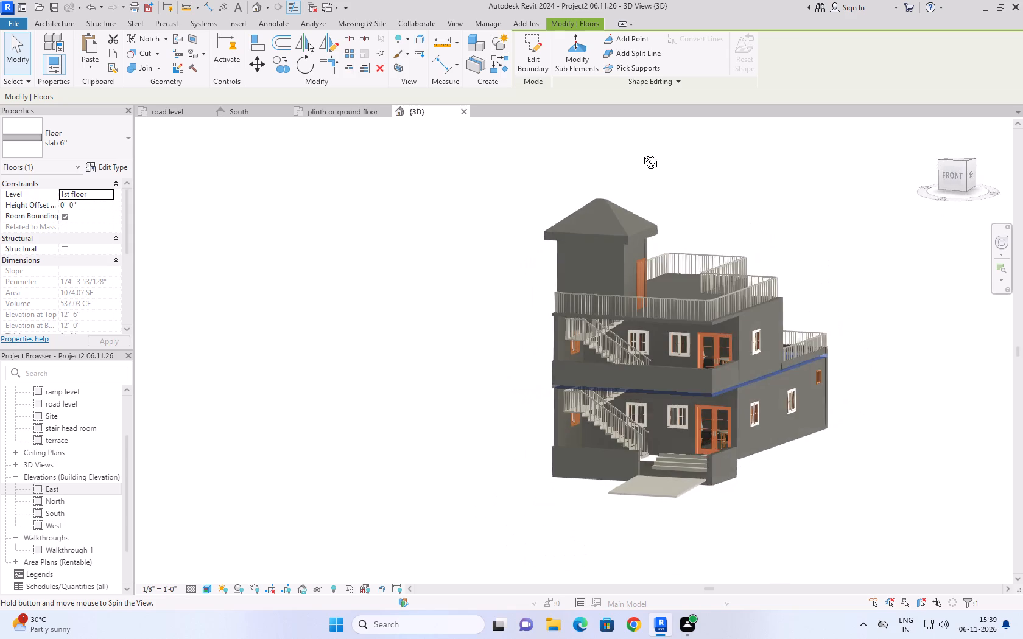
pyautogui.keyDown('shift'); pyautogui.moveTo(641, 153); pyautogui.dragTo(468, 302, button='middle'); pyautogui.keyUp('shift')
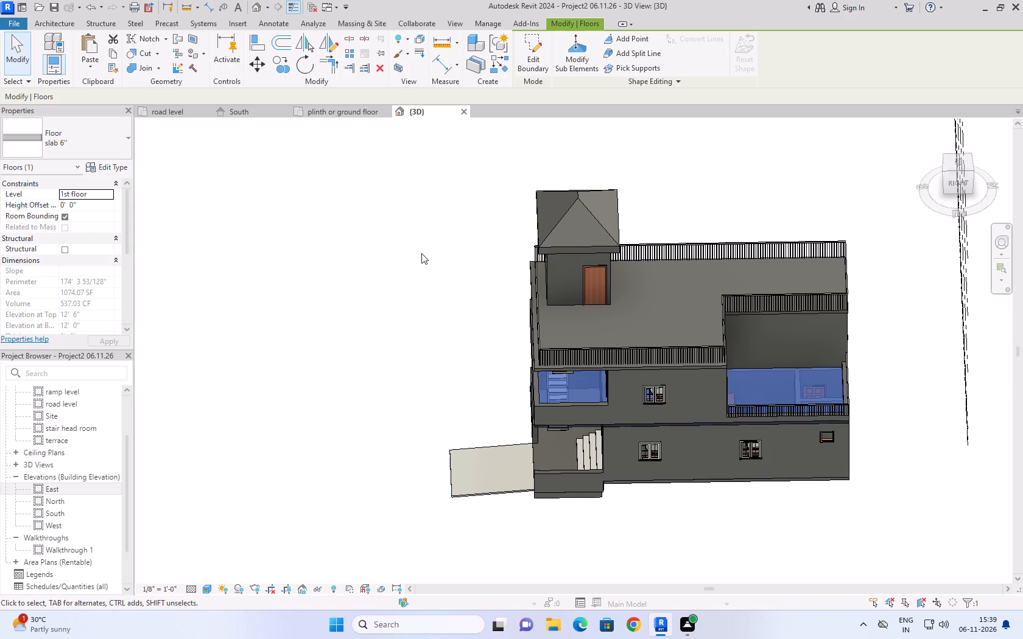
pyautogui.click(297, 278)
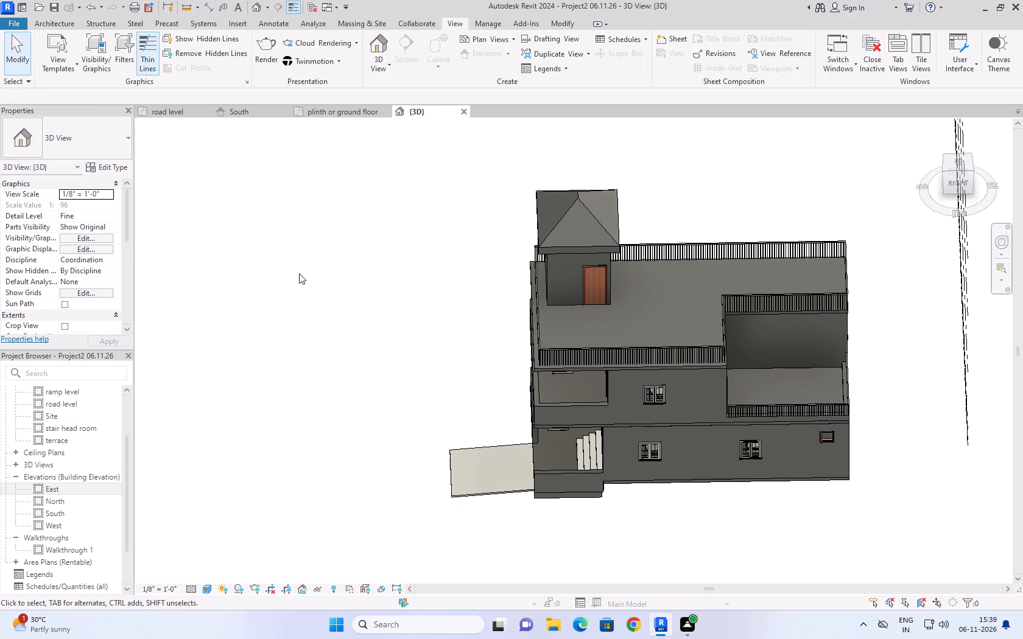
# Return the 3D view to its home orientation and examine the whole house with its terraces and entrance ramp.
pyautogui.scroll(3, 358, 301)
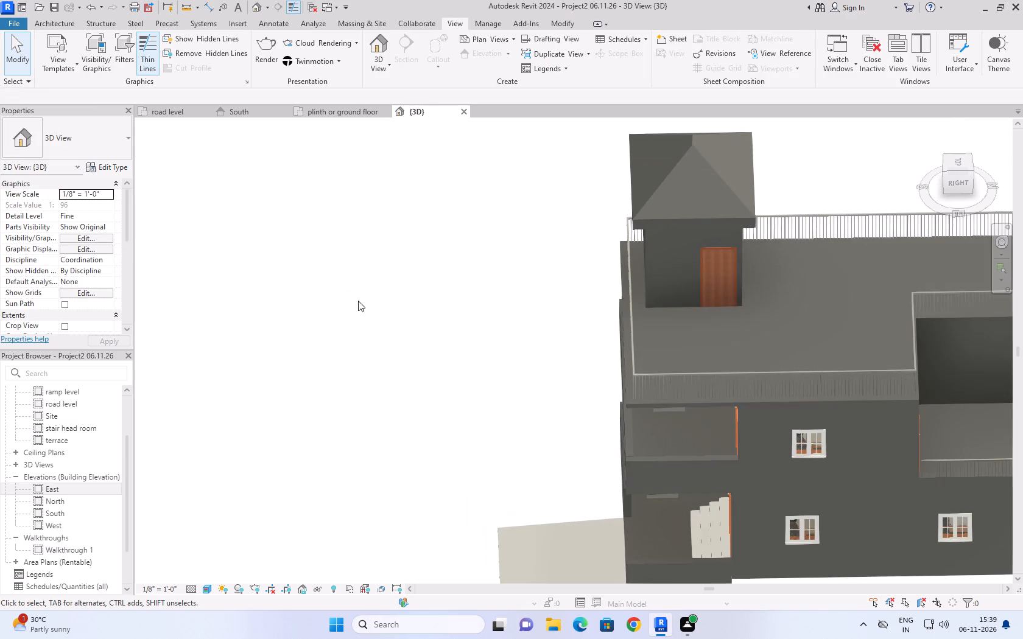
pyautogui.scroll(-3, 381, 293)
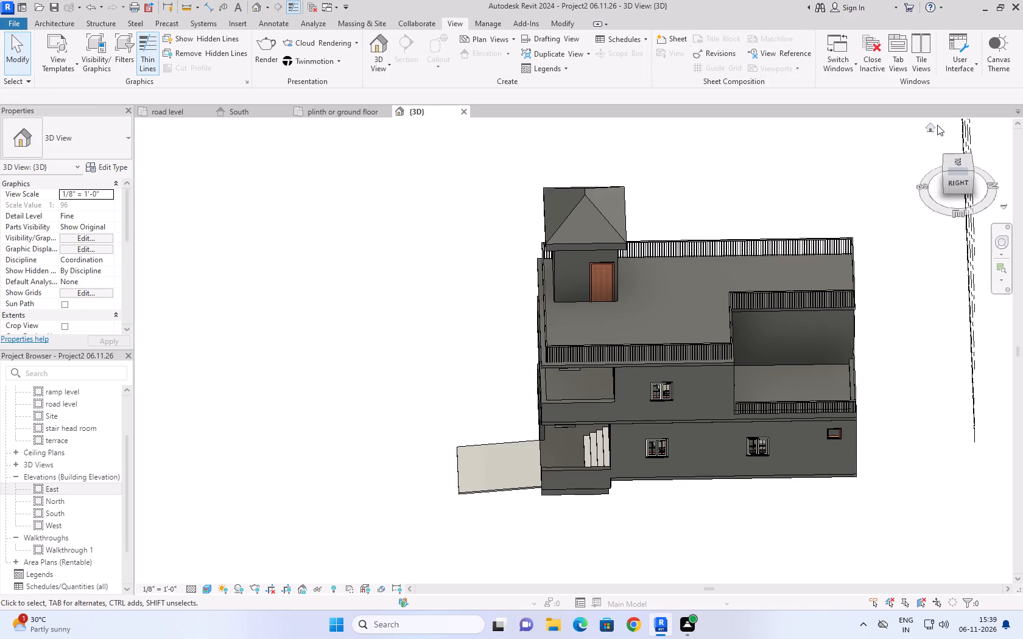
pyautogui.click(937, 125)
pyautogui.click(933, 129)
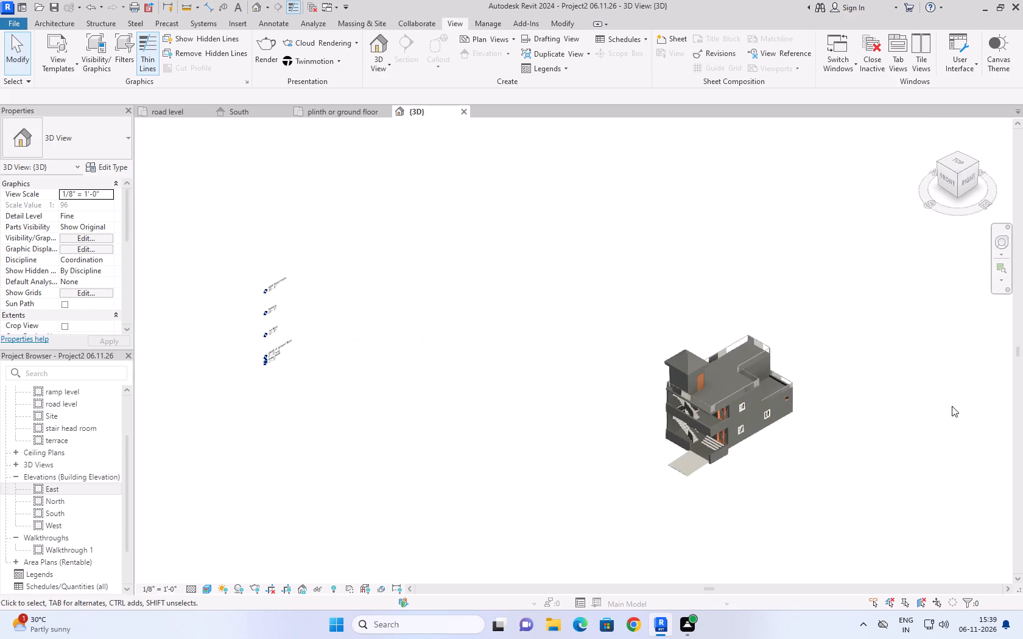
pyautogui.moveTo(946, 338); pyautogui.dragTo(584, 357, button='middle')
pyautogui.scroll(2, 451, 463)
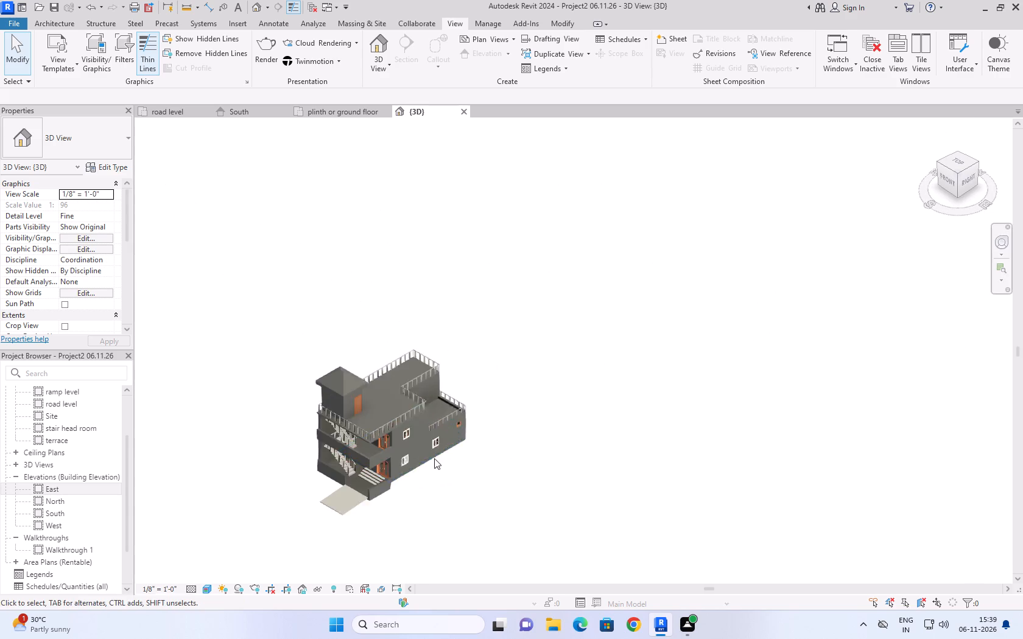
pyautogui.scroll(8, 434, 458)
pyautogui.scroll(1, 578, 351)
pyautogui.scroll(-4, 616, 309)
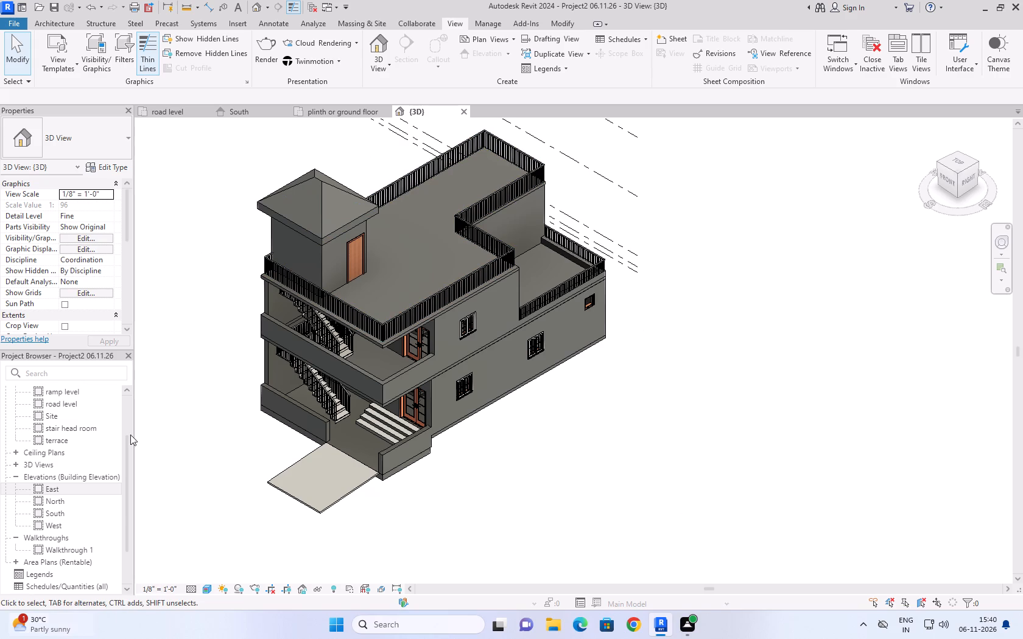
# Examine the base of the entrance porch up close where the ramp meets the Generic 12" floor.
pyautogui.scroll(6, 396, 499)
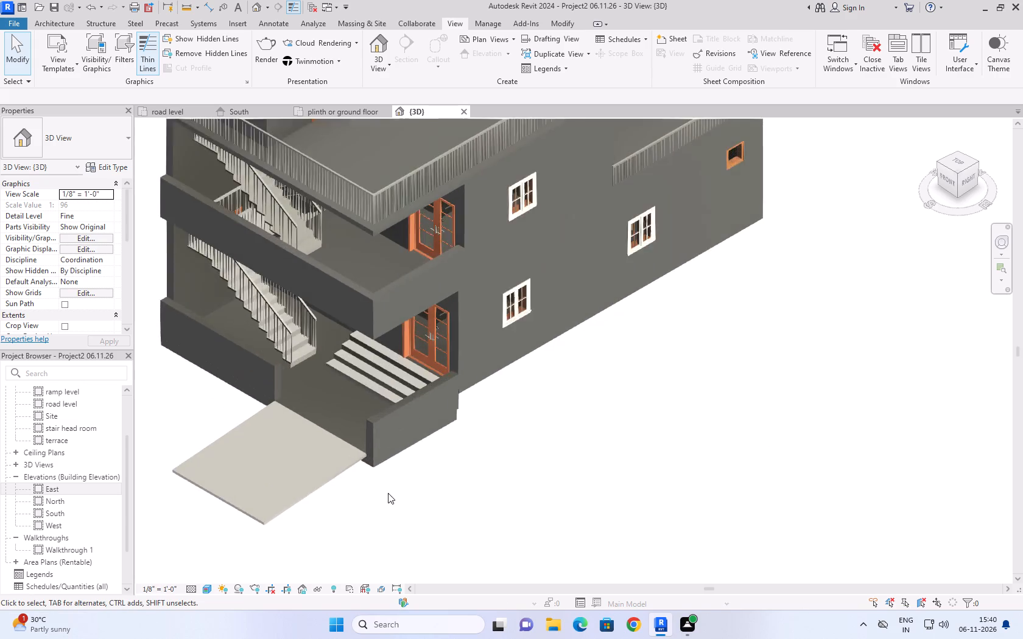
pyautogui.scroll(6, 388, 493)
pyautogui.scroll(8, 340, 414)
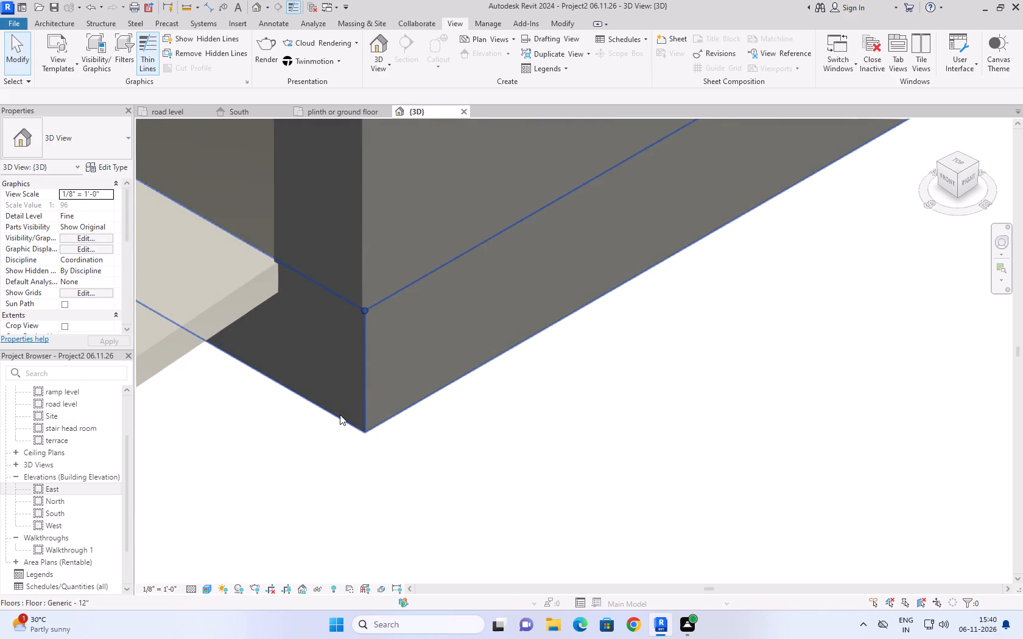
pyautogui.scroll(-19, 340, 414)
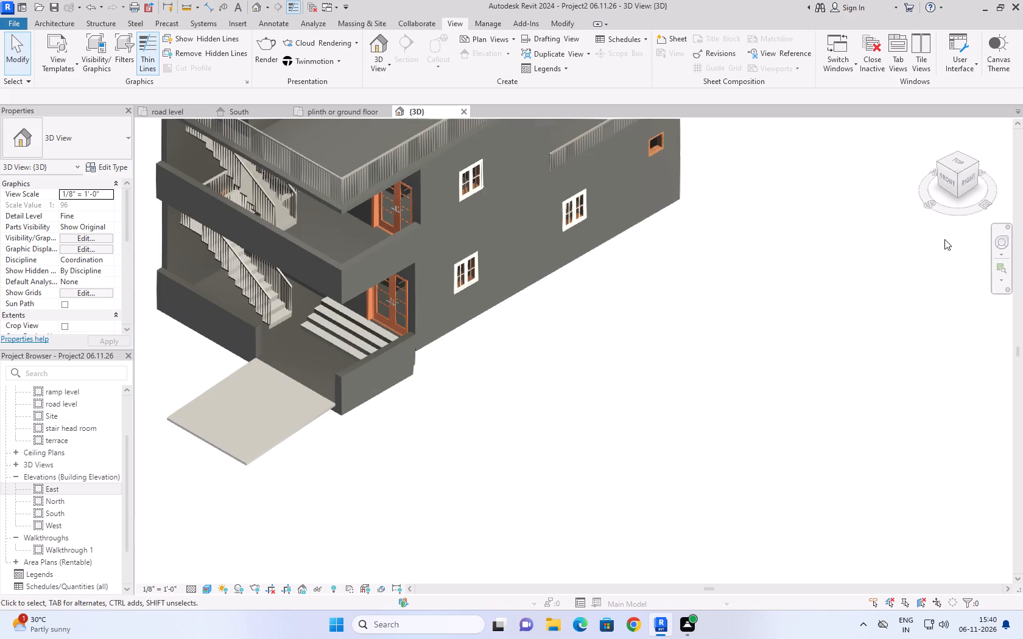
# Orient the 3D view to the house's right side and examine the ramp, porch base and plinth against the level lines.
pyautogui.click(966, 181)
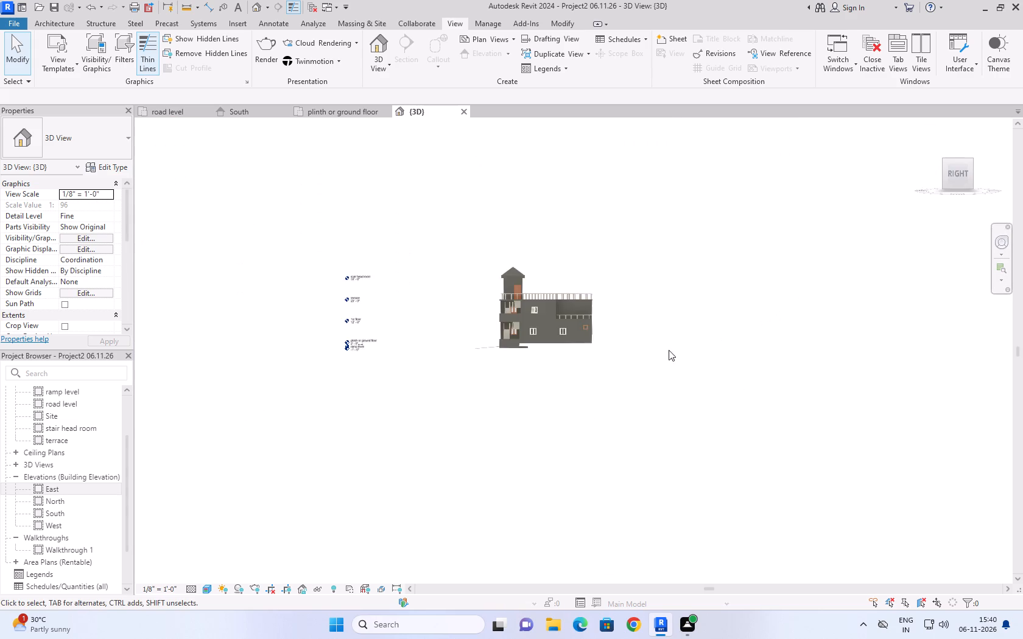
pyautogui.scroll(8, 575, 389)
pyautogui.middleClick(575, 389)
pyautogui.scroll(5, 575, 389)
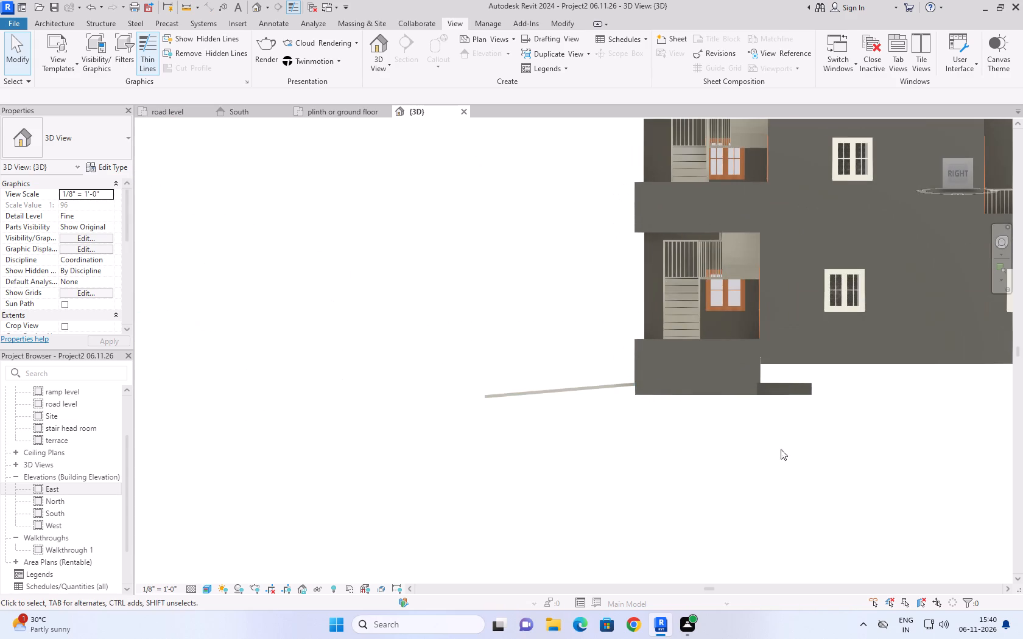
pyautogui.moveTo(883, 480); pyautogui.dragTo(627, 497, button='middle')
pyautogui.scroll(-3, 627, 497)
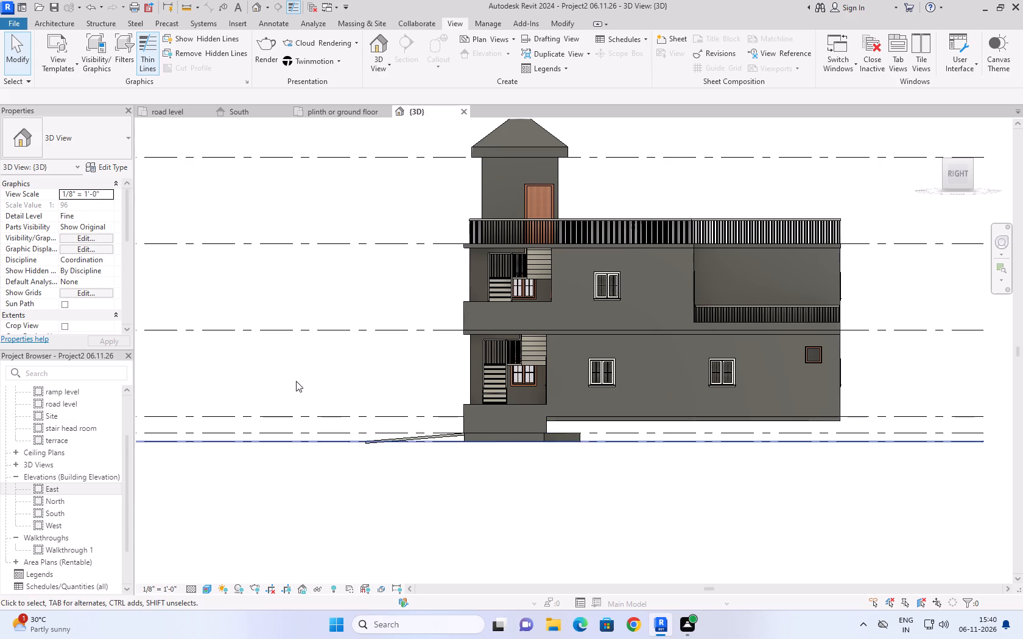
# Paint the right-side faces of both storeys' walls, the set-back terrace wall, balcony parapet and porch wall with Acoustic Ceiling Tile 24 x 24.
pyautogui.click(294, 196)
pyautogui.scroll(-4, 294, 196)
pyautogui.moveTo(295, 196); pyautogui.dragTo(298, 323, button='middle')
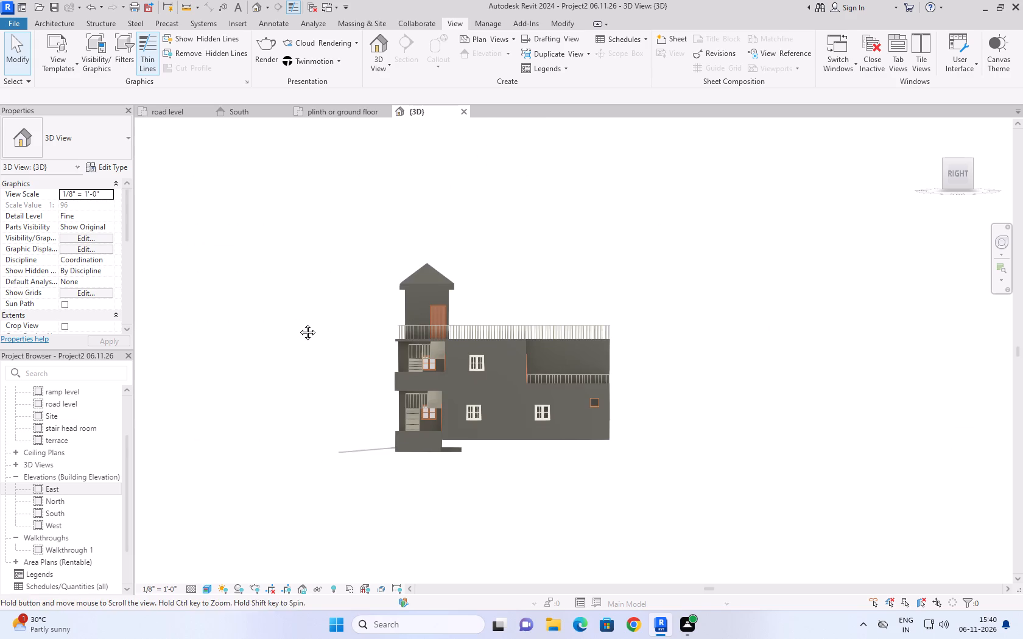
pyautogui.moveTo(298, 323); pyautogui.dragTo(298, 337, button='middle')
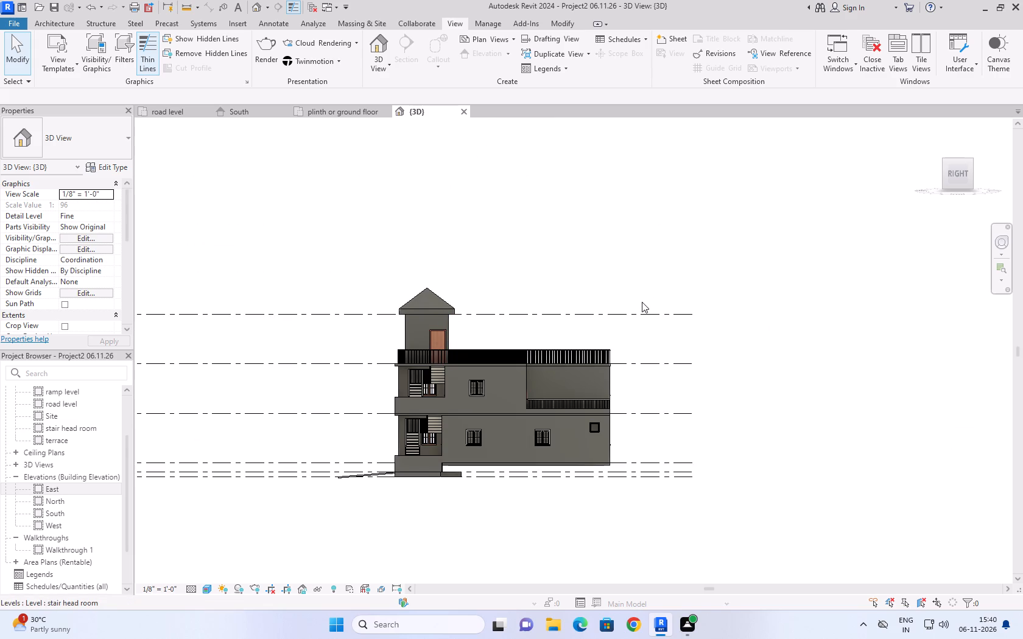
pyautogui.press('p')
pyautogui.press('t')
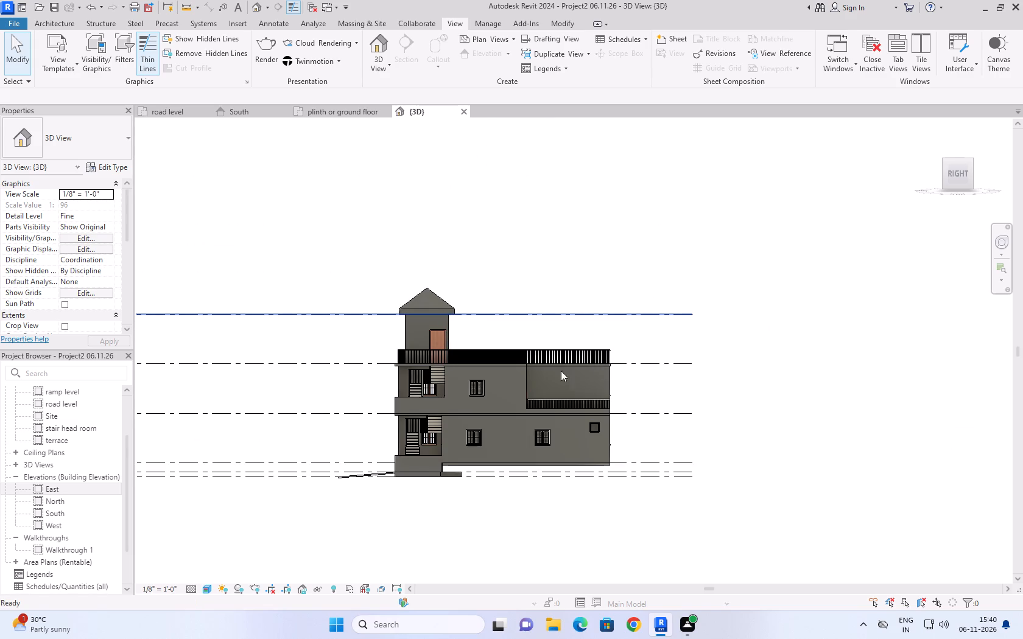
pyautogui.scroll(-10, 44, 239)
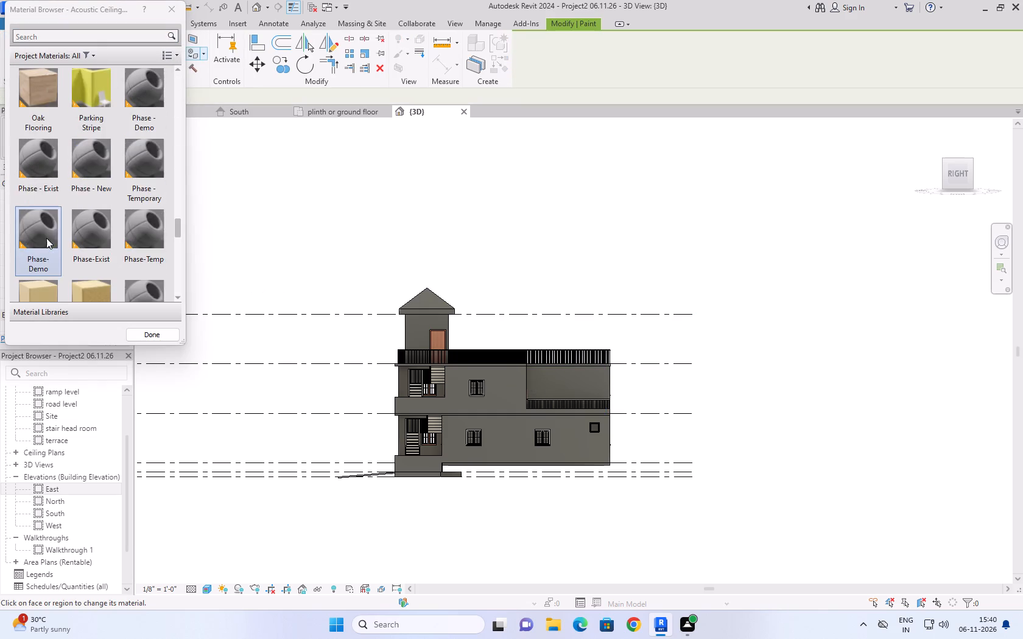
pyautogui.scroll(-7, 46, 238)
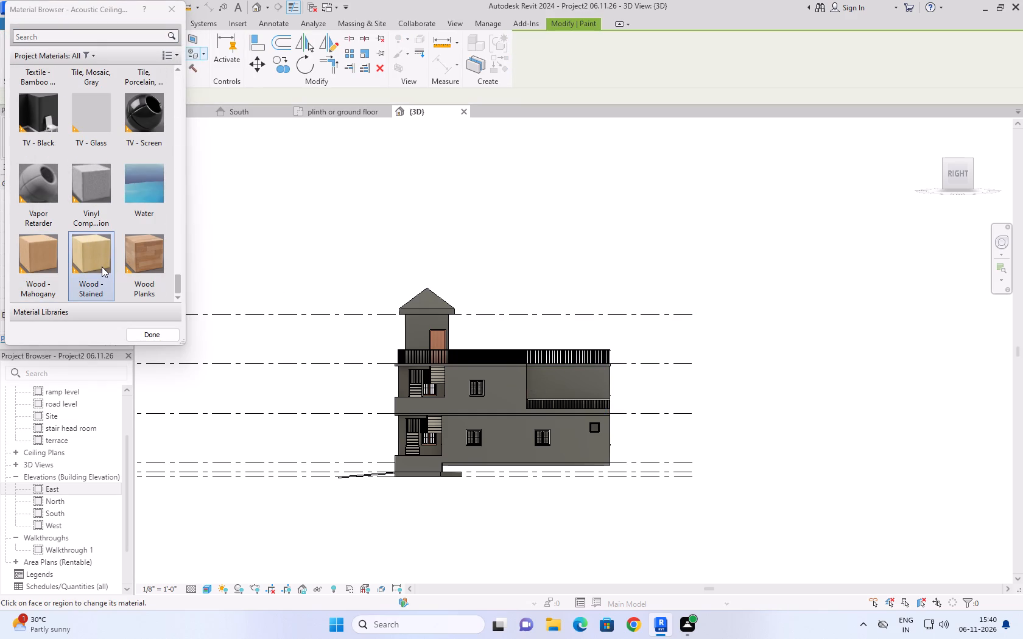
pyautogui.doubleClick(138, 249)
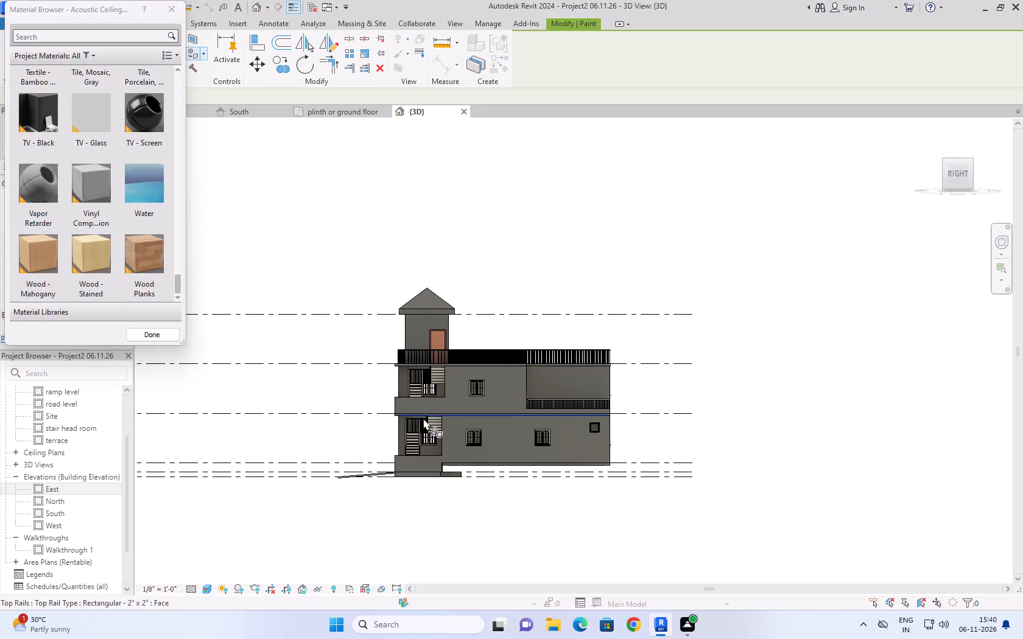
pyautogui.click(479, 400)
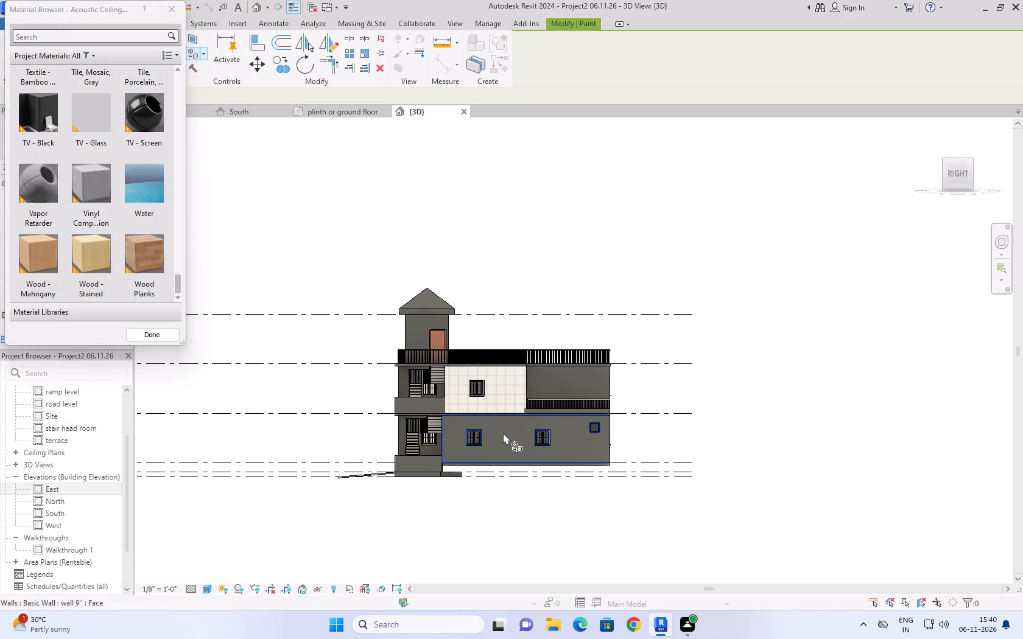
pyautogui.click(504, 433)
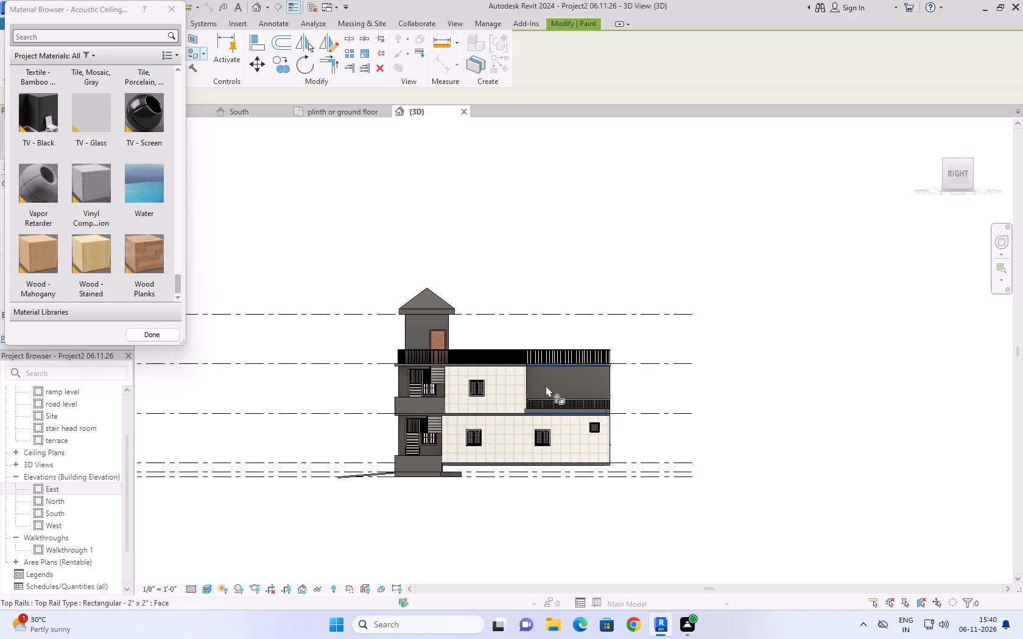
pyautogui.click(546, 385)
pyautogui.click(428, 403)
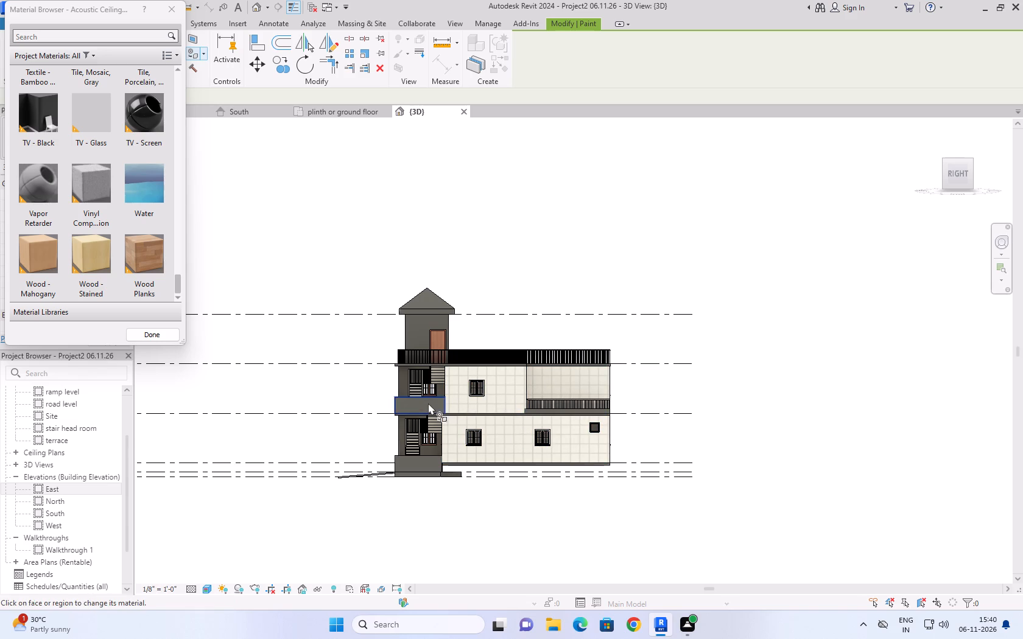
pyautogui.click(437, 463)
pyautogui.click(437, 472)
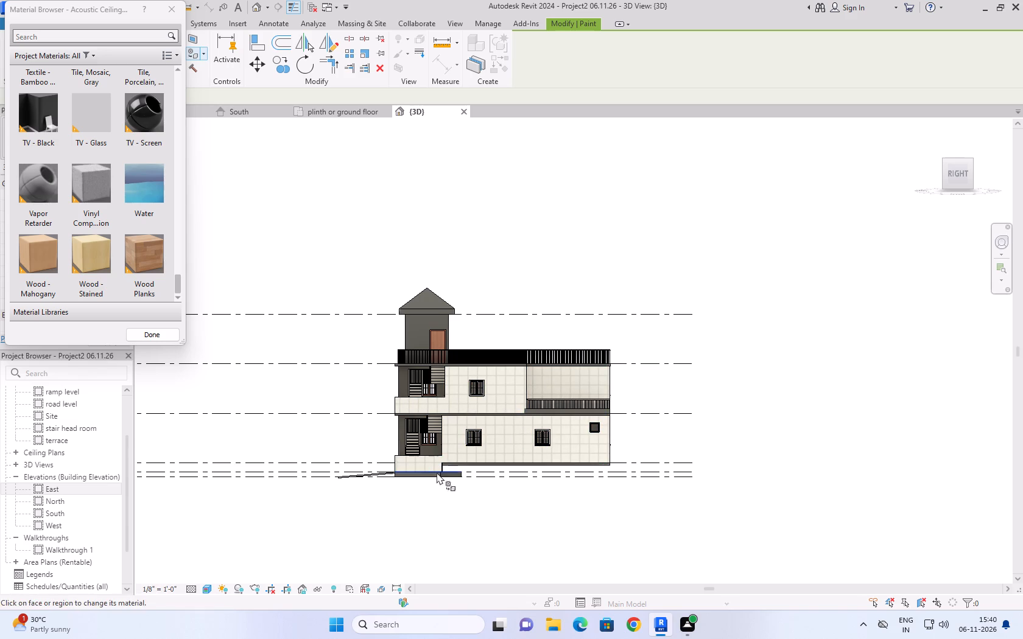
pyautogui.scroll(9, 445, 475)
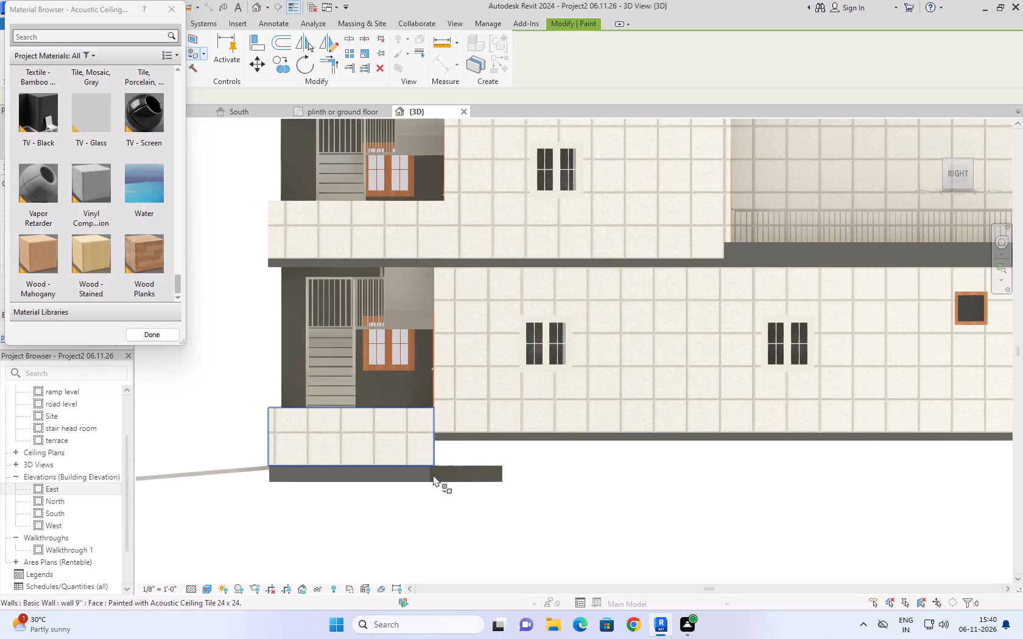
pyautogui.scroll(1, 420, 473)
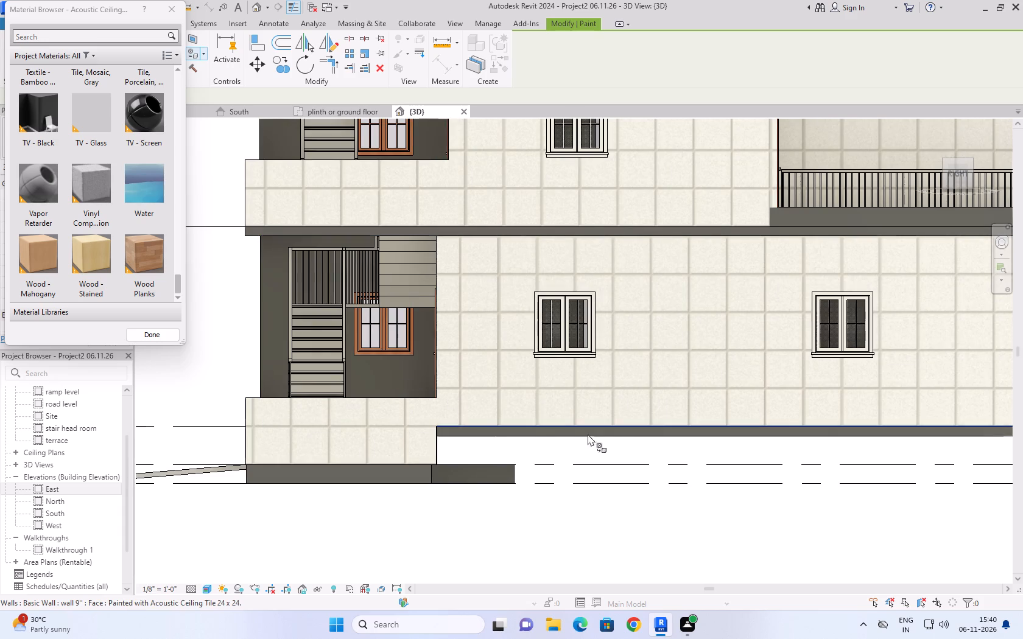
pyautogui.rightClick(1022, 638)
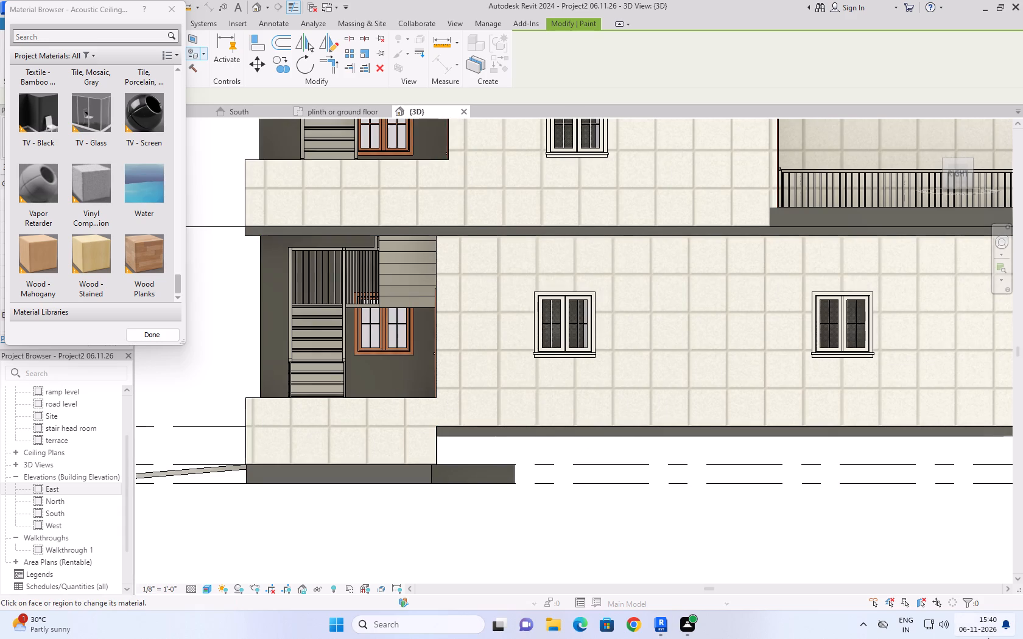
pyautogui.scroll(1, 1022, 222)
pyautogui.scroll(-6, 774, 190)
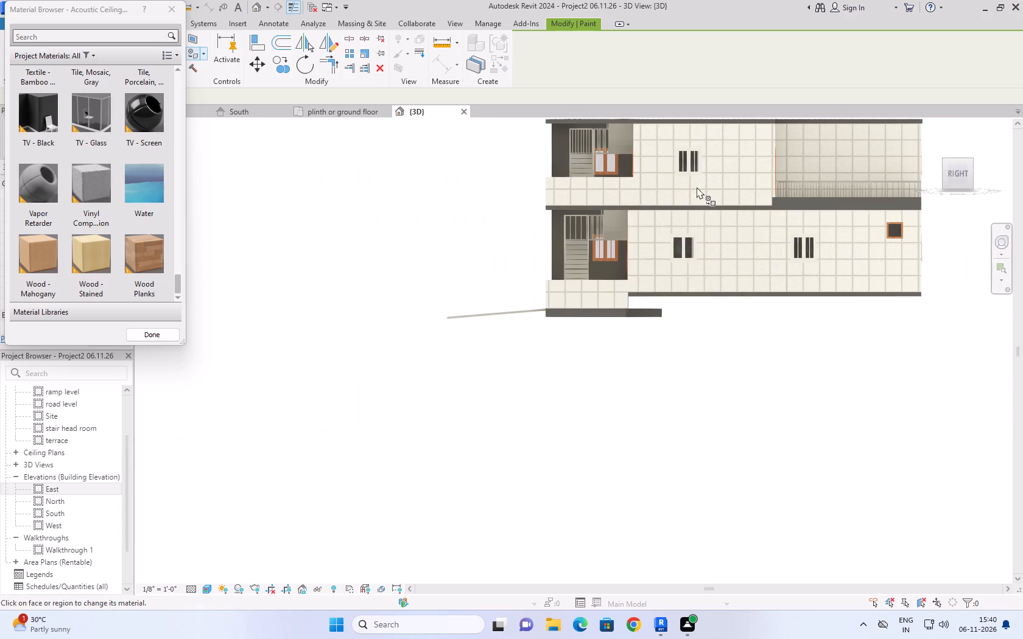
pyautogui.click(160, 9)
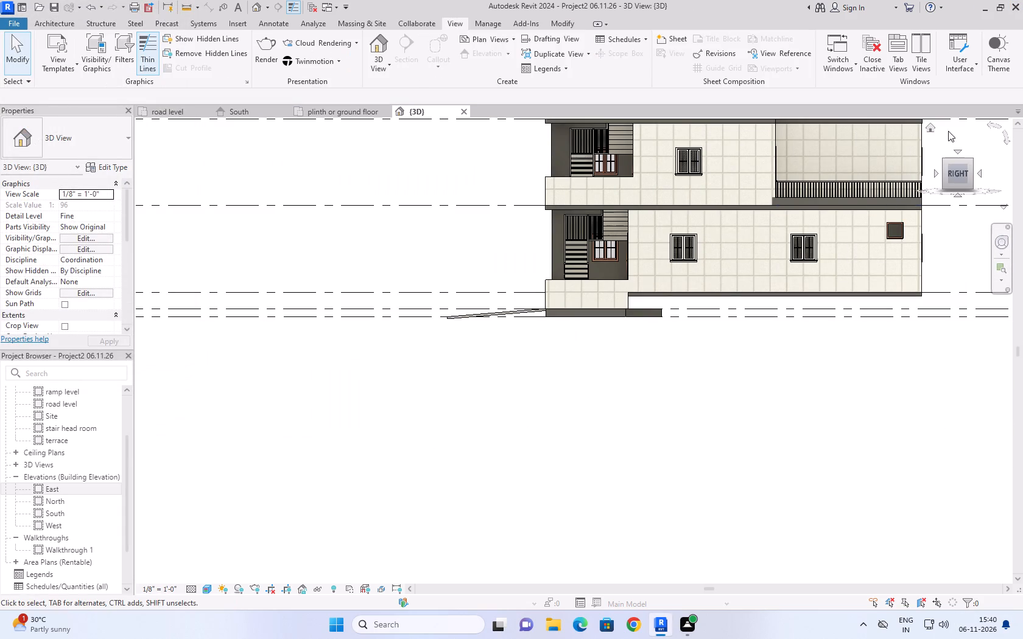
# From the home 3D orientation, paint the right-side ground-floor wall, first-floor wall and balcony parapet faces with Wood - Mahogany.
pyautogui.click(930, 127)
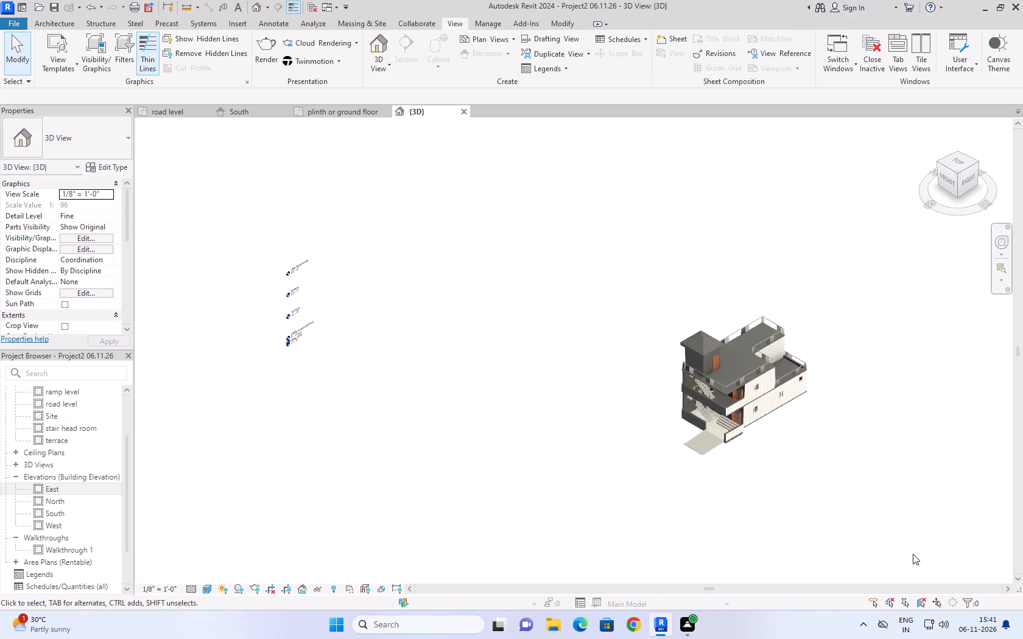
pyautogui.scroll(2, 817, 495)
pyautogui.scroll(10, 834, 408)
pyautogui.scroll(-2, 817, 375)
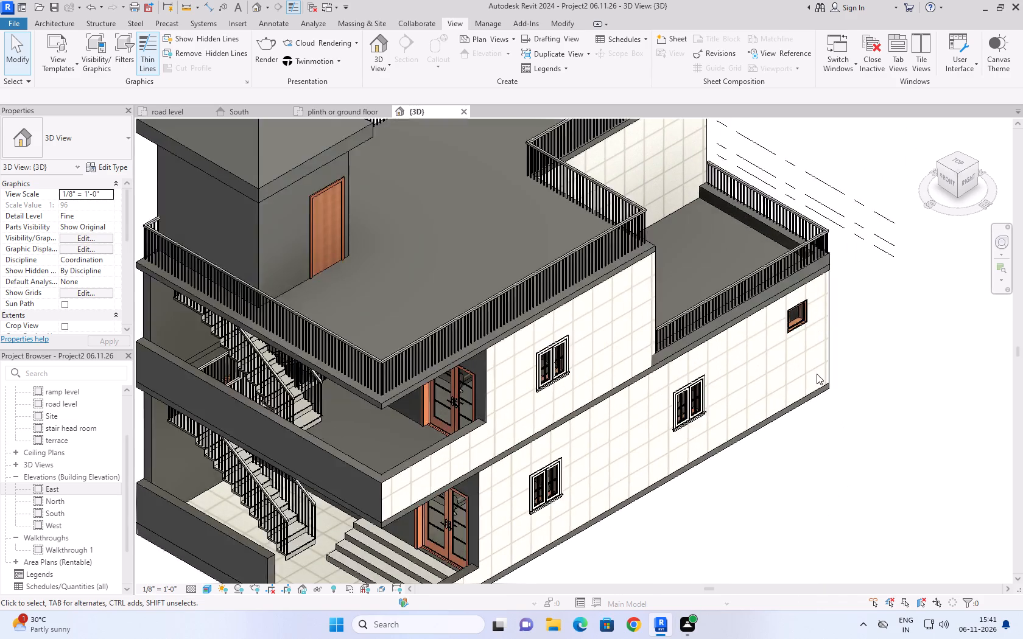
pyautogui.scroll(-2, 817, 374)
pyautogui.scroll(5, 812, 501)
pyautogui.scroll(-2, 445, 421)
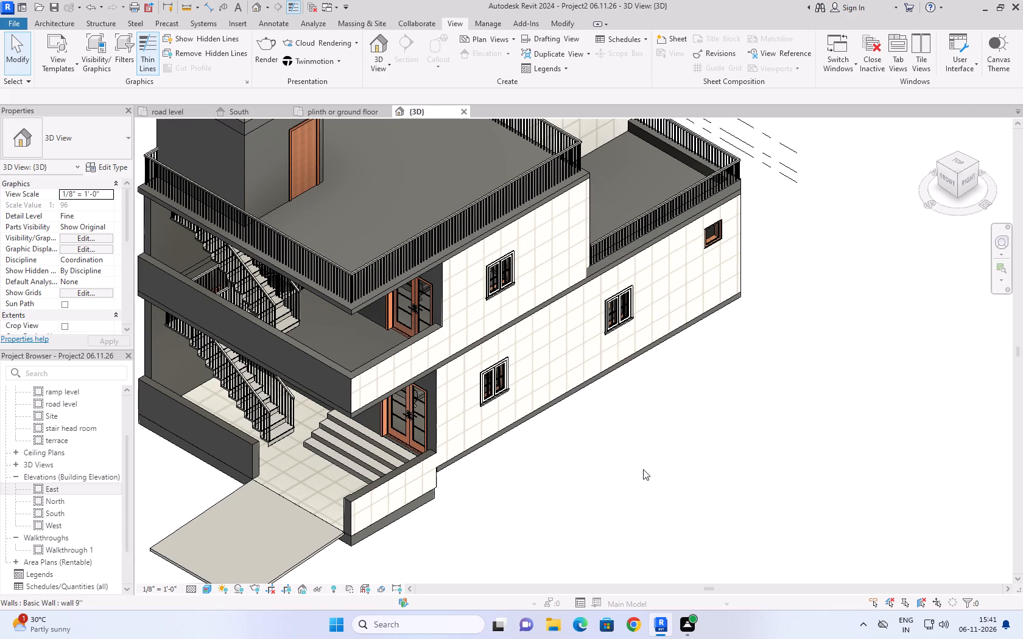
pyautogui.write('pt')
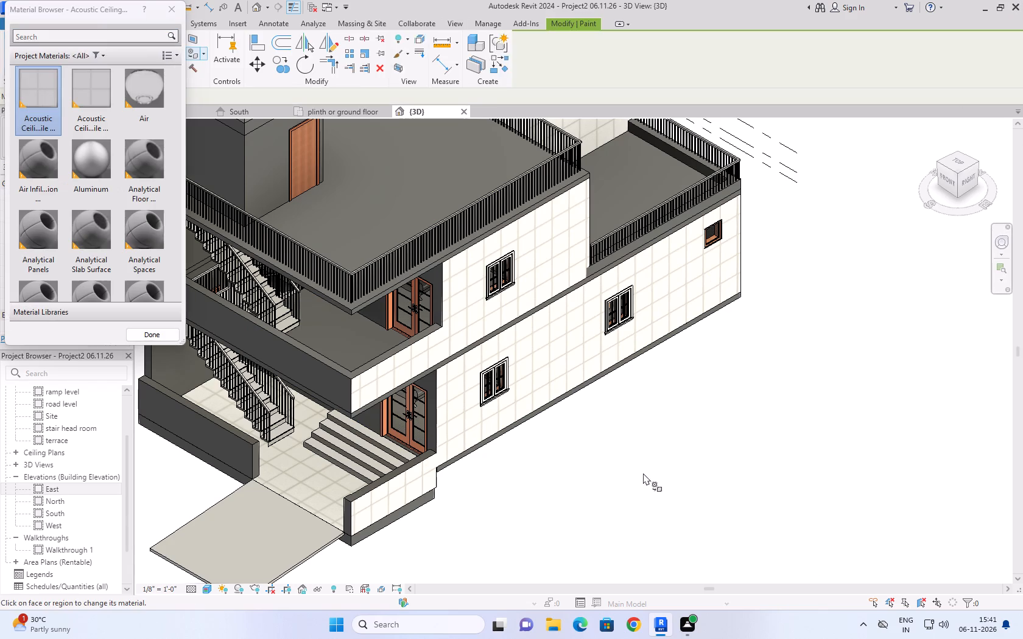
pyautogui.scroll(-11, 100, 201)
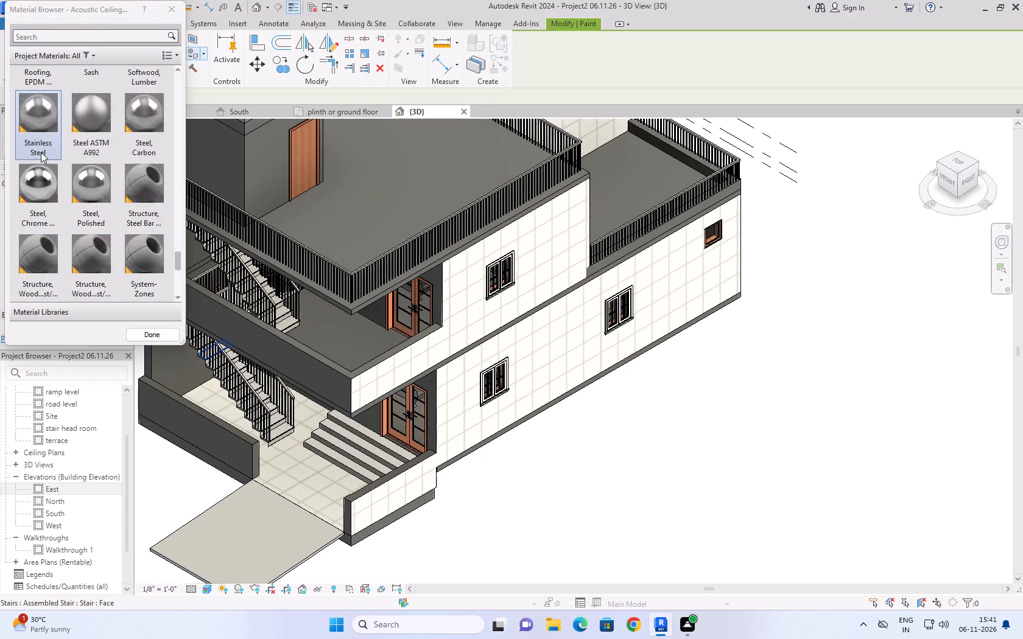
pyautogui.scroll(-5, 41, 152)
pyautogui.click(146, 264)
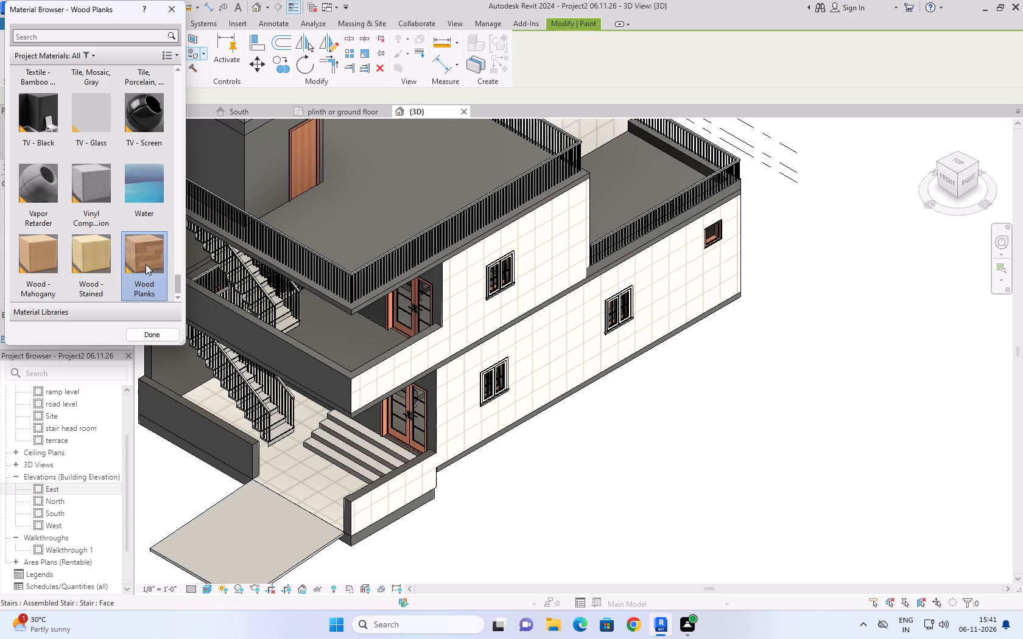
pyautogui.doubleClick(47, 272)
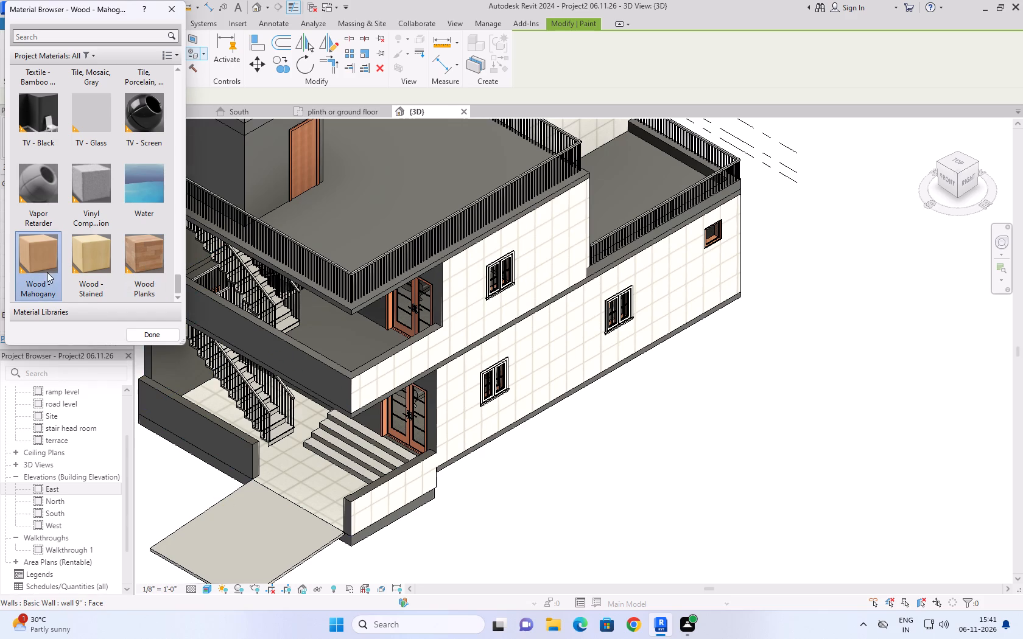
pyautogui.click(556, 369)
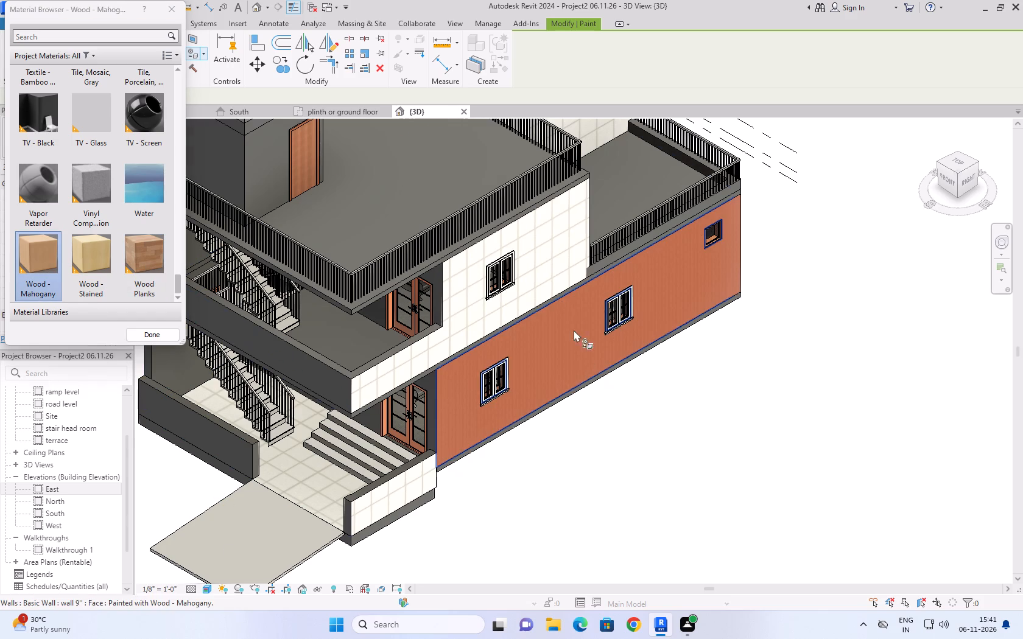
pyautogui.click(540, 258)
pyautogui.click(412, 351)
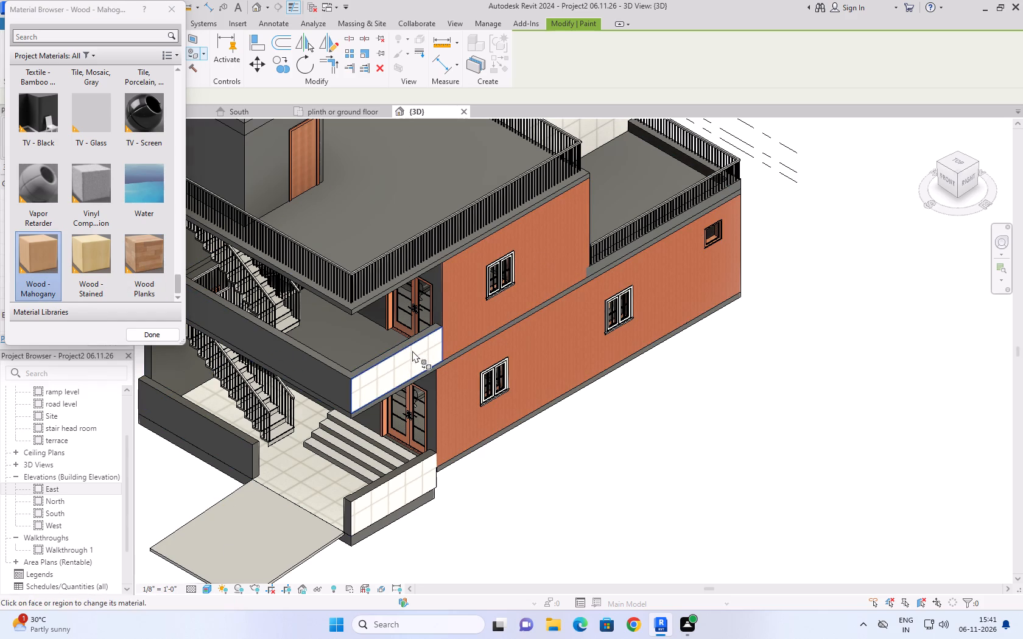
# Look through the whole list of project materials for another exterior finish for the house.
pyautogui.scroll(-4, 701, 504)
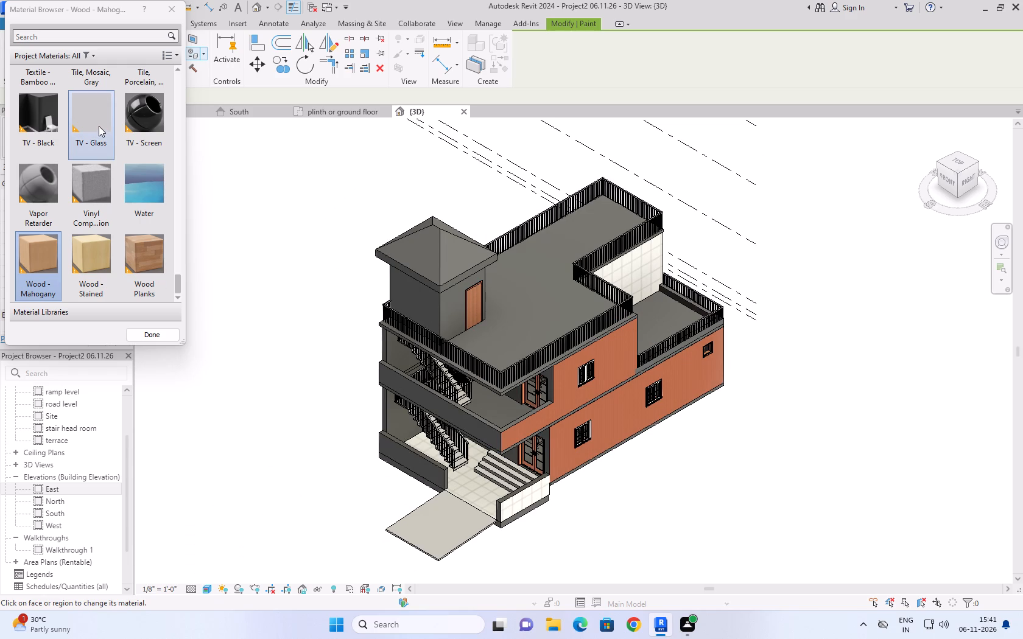
pyautogui.scroll(2, 95, 212)
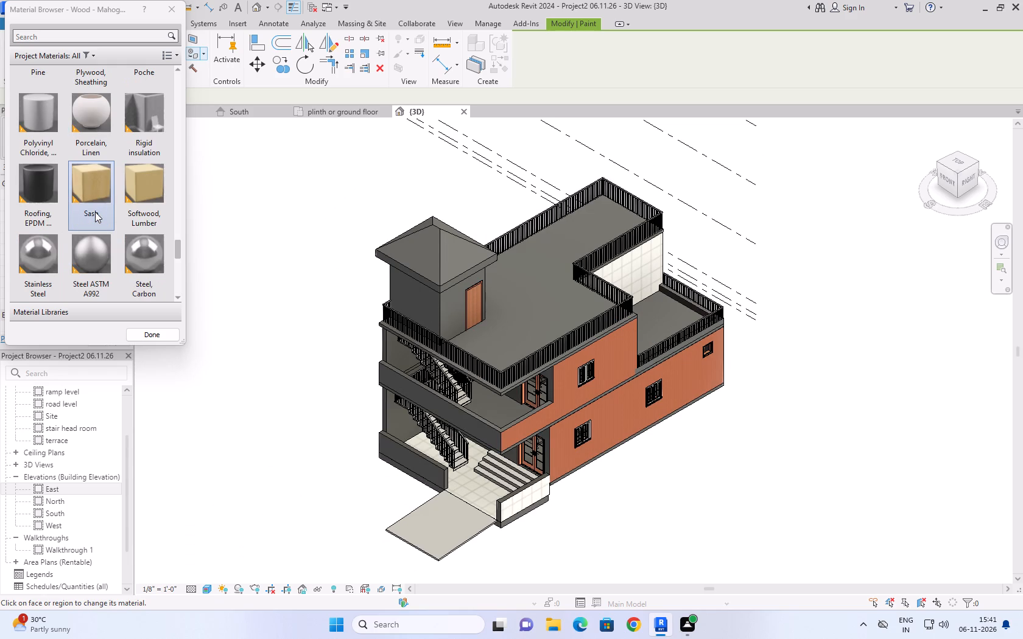
pyautogui.scroll(2, 95, 212)
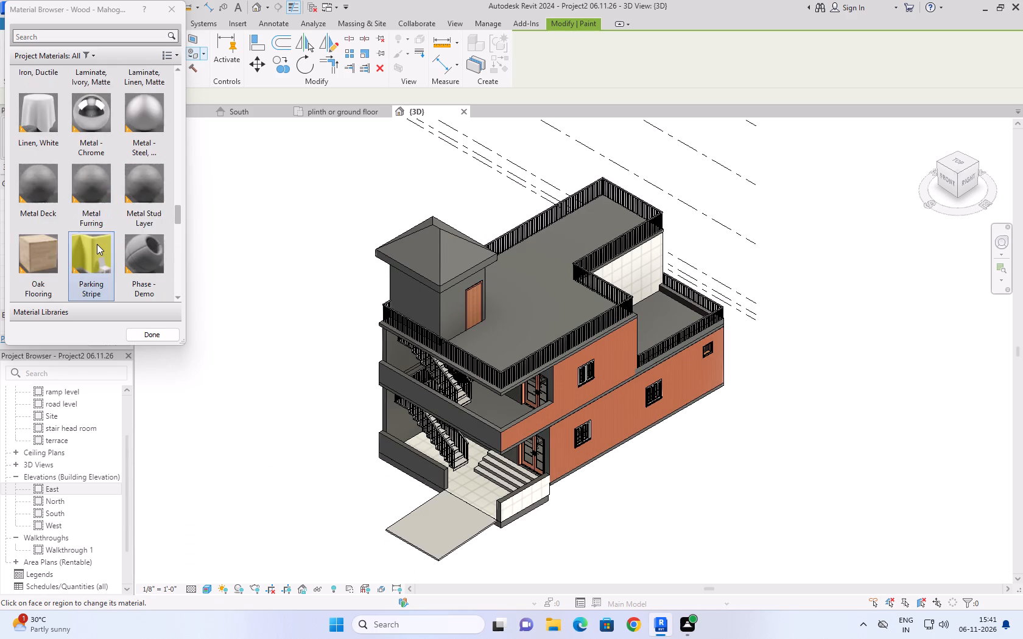
pyautogui.scroll(1, 97, 244)
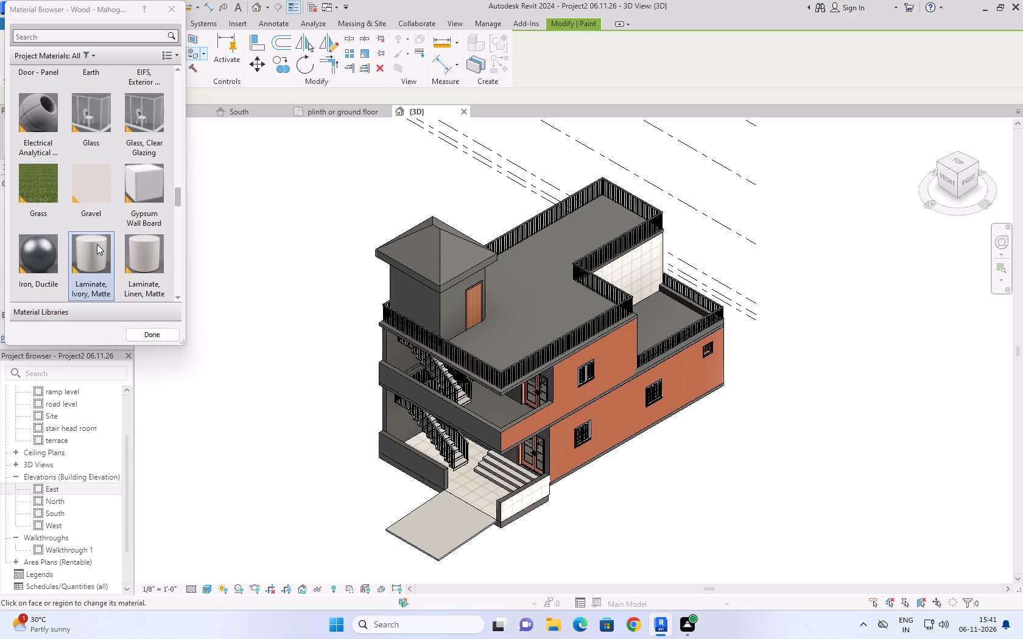
pyautogui.scroll(3, 97, 244)
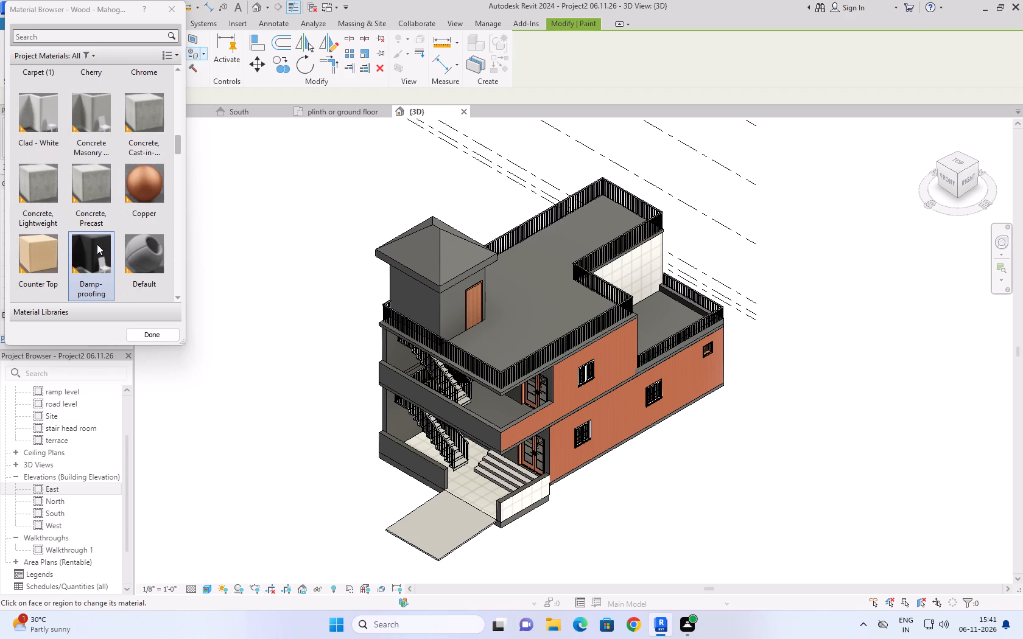
pyautogui.scroll(8, 97, 244)
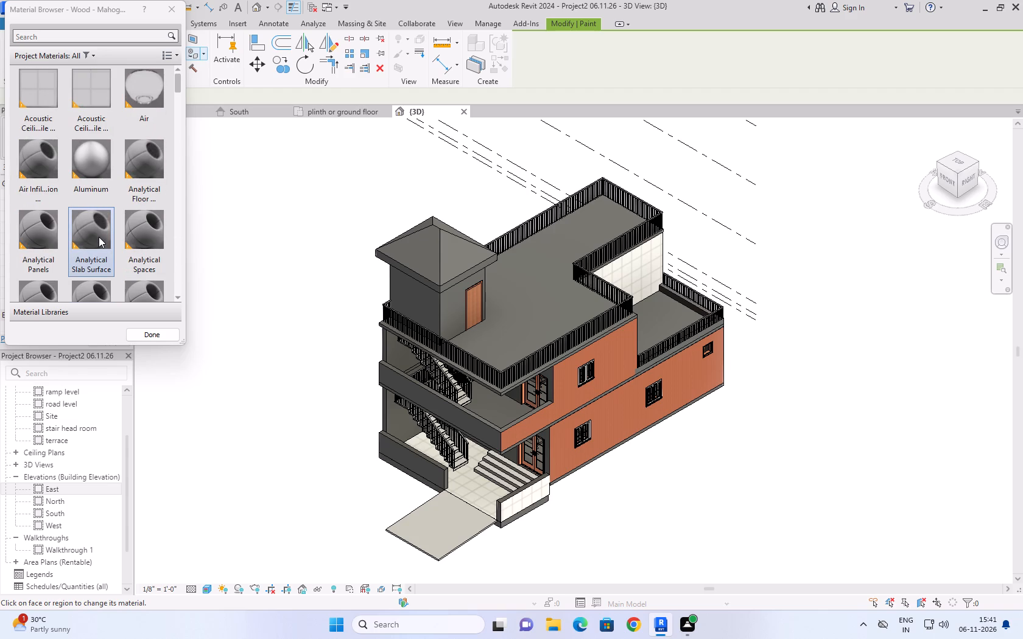
pyautogui.scroll(10, 99, 237)
pyautogui.scroll(-6, 108, 243)
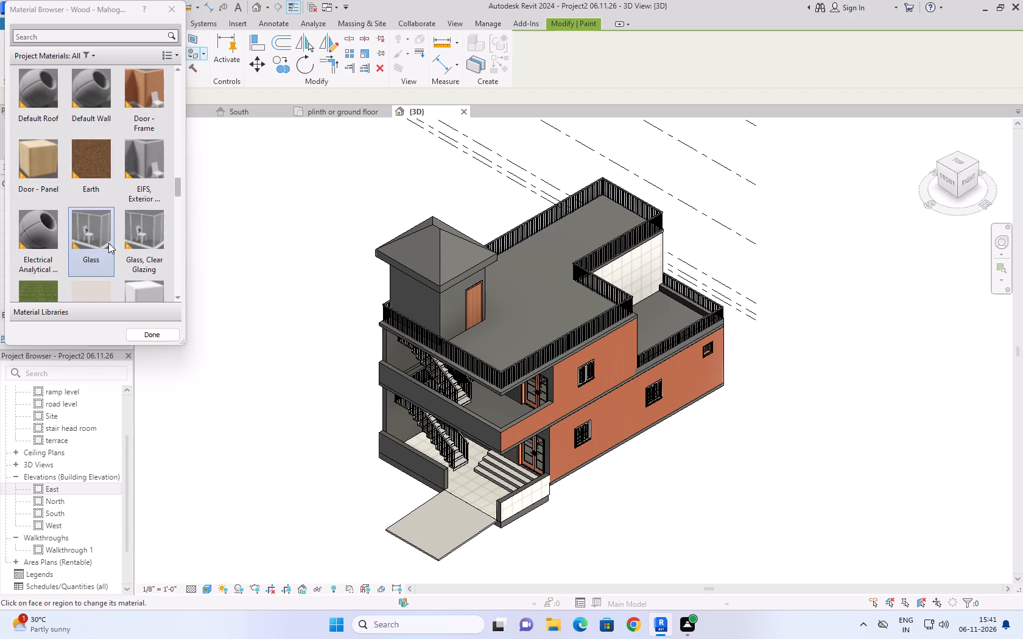
pyautogui.scroll(-1, 108, 243)
pyautogui.scroll(3, 108, 243)
pyautogui.scroll(-5, 108, 243)
# Look through the project materials for a plain light finish for the exterior walls.
pyautogui.click(47, 248)
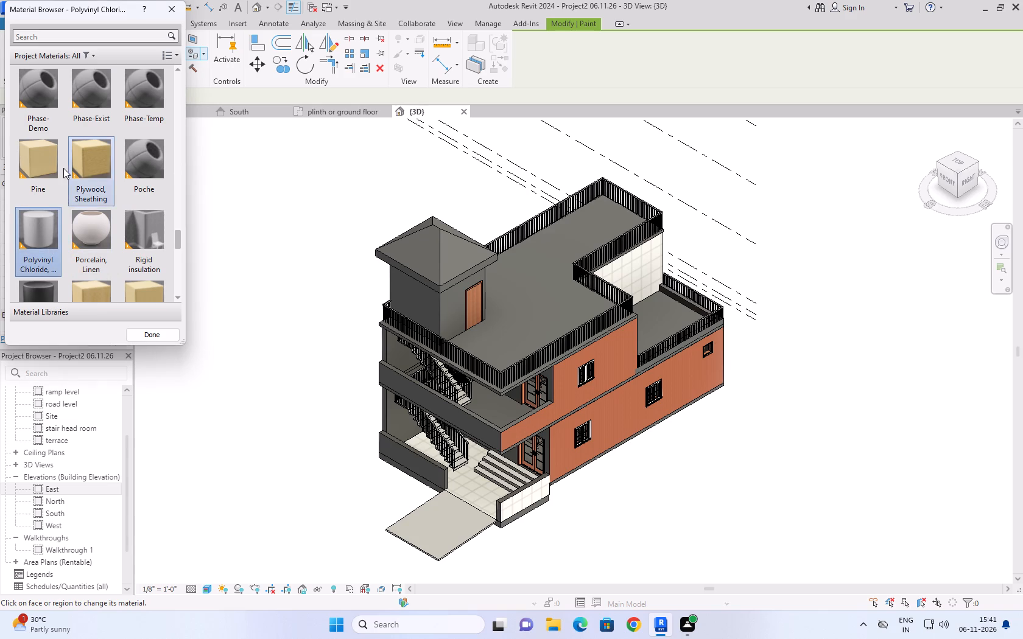
pyautogui.click(51, 165)
pyautogui.scroll(-3, 99, 248)
pyautogui.scroll(3, 104, 245)
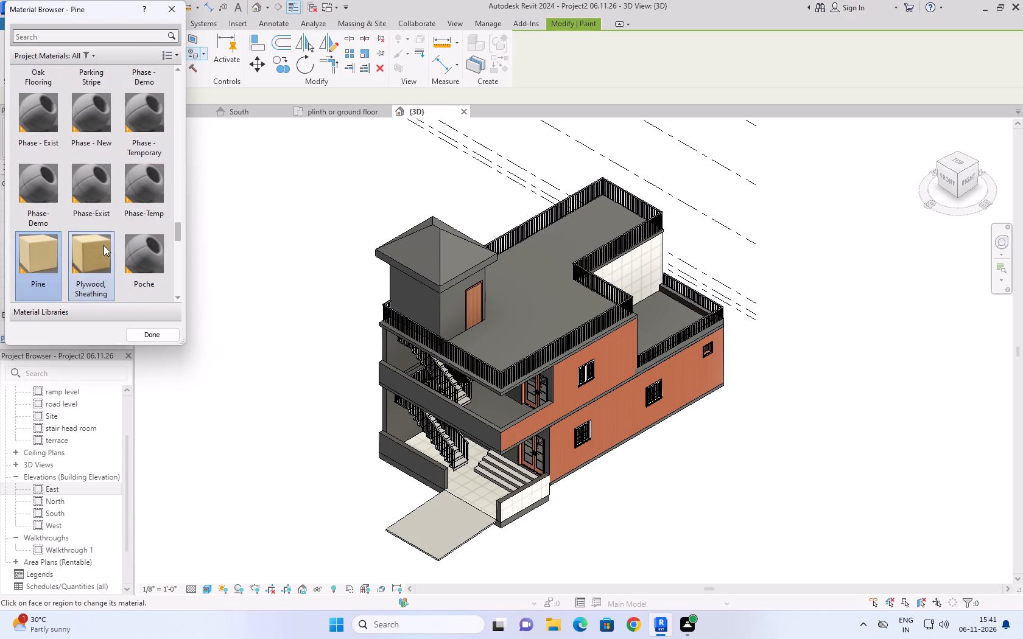
pyautogui.scroll(-11, 104, 245)
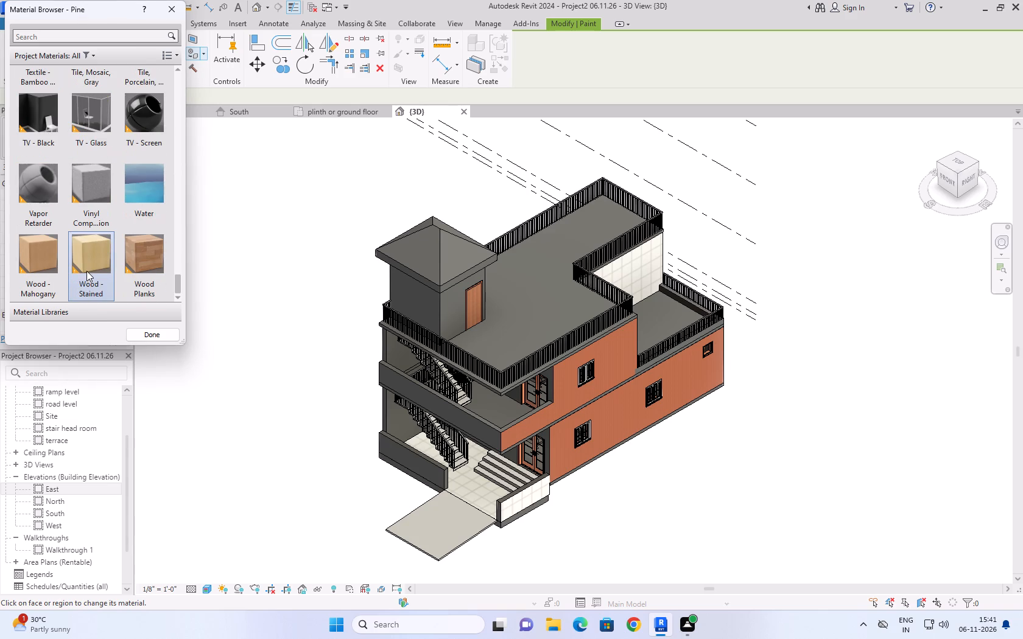
pyautogui.scroll(6, 86, 271)
pyautogui.scroll(-3, 88, 274)
pyautogui.scroll(3, 88, 274)
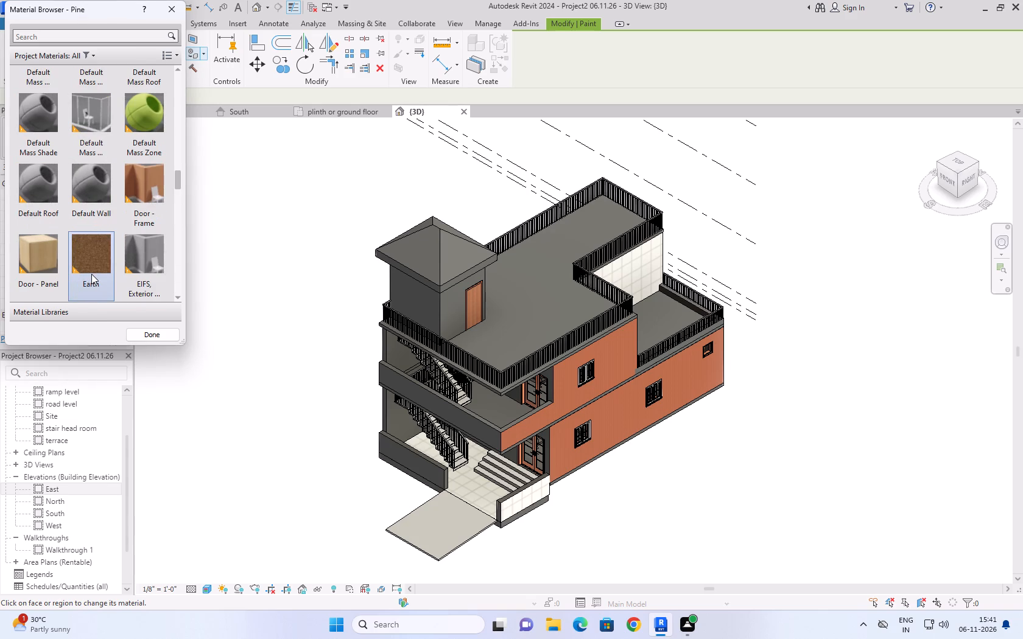
pyautogui.scroll(3, 96, 239)
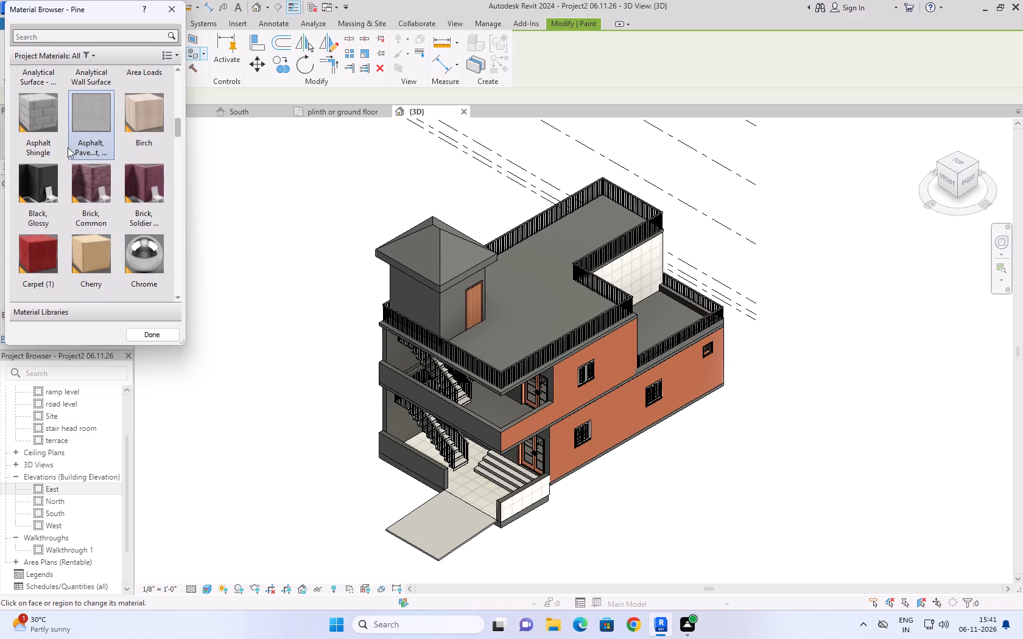
pyautogui.scroll(1, 62, 145)
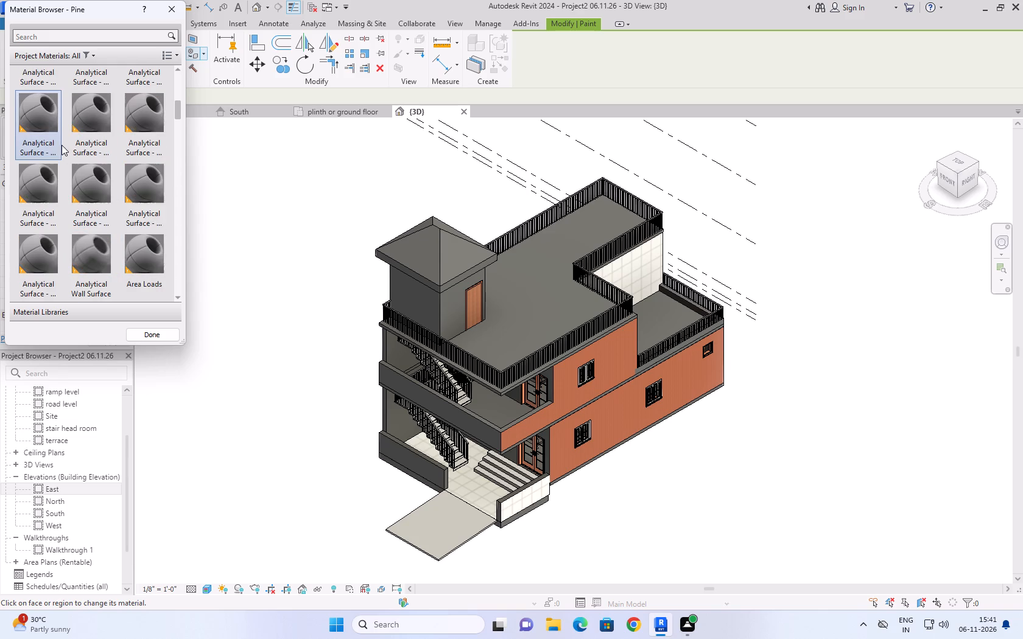
pyautogui.scroll(-5, 61, 145)
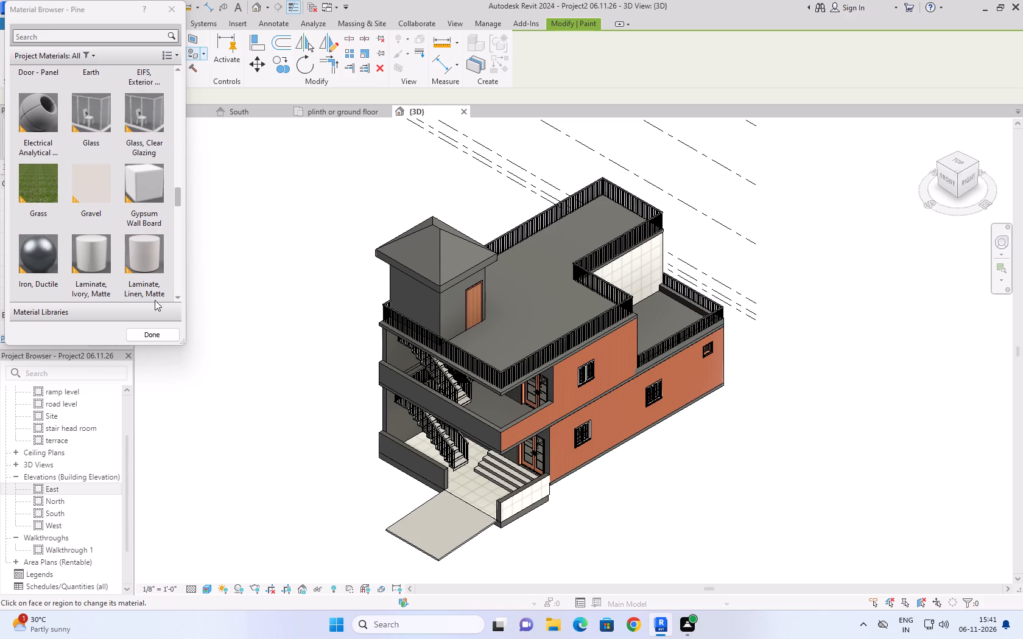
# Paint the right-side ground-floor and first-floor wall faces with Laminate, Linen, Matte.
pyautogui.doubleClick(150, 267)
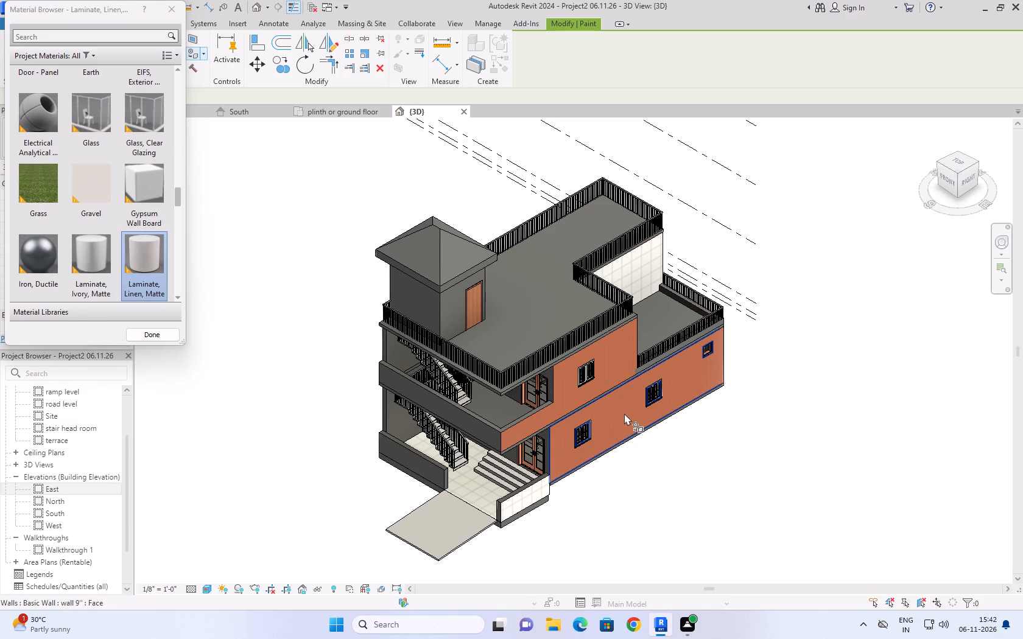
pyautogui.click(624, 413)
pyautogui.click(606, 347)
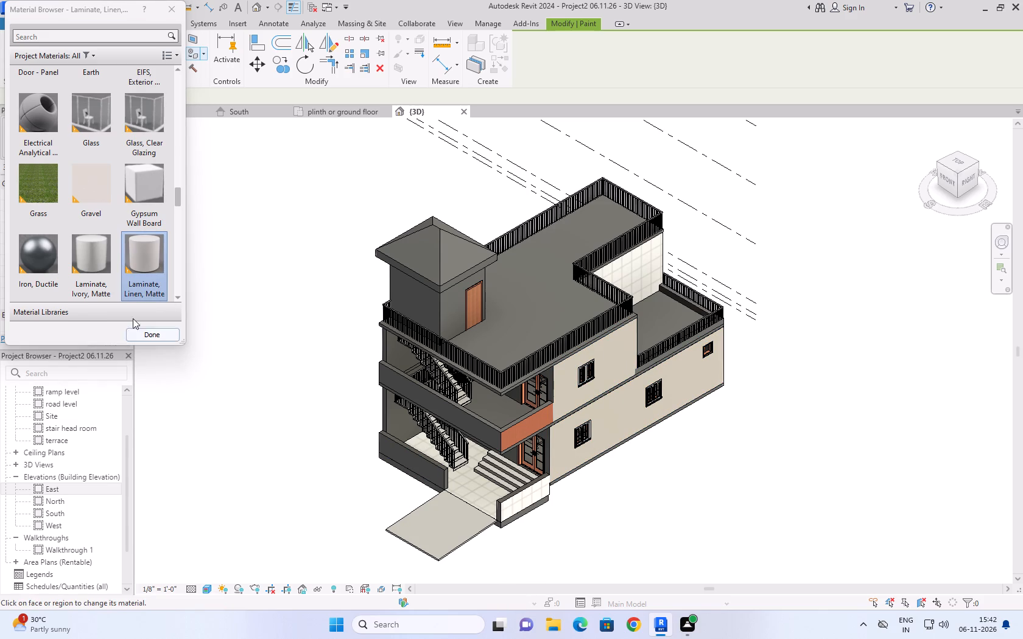
# Paint the right-side faces of both storeys' walls, the balcony parapet and the set-back terrace wall with Laminate, Ivory, Matte.
pyautogui.doubleClick(93, 254)
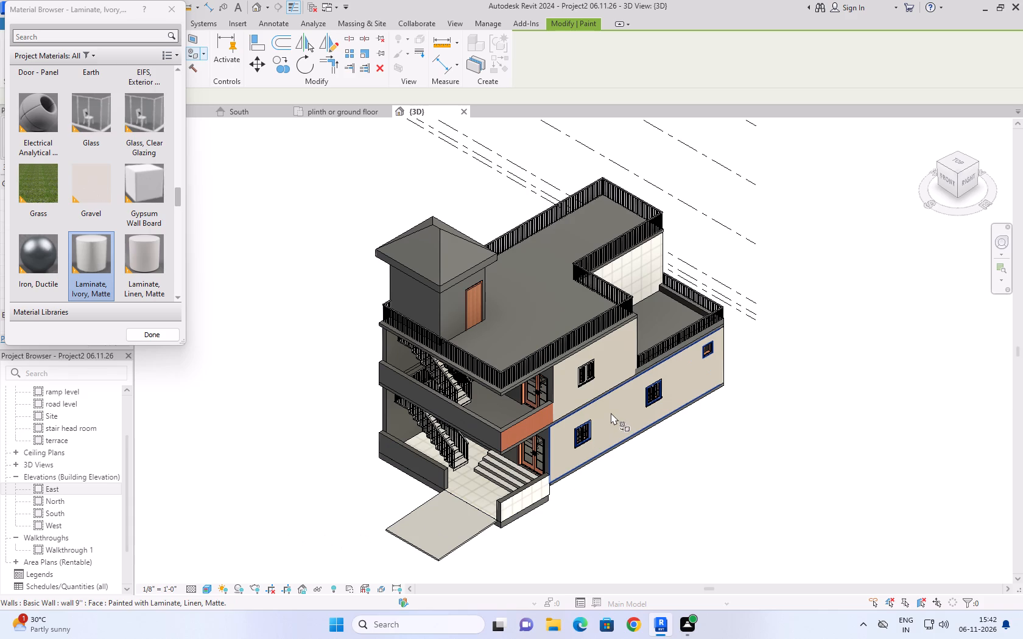
pyautogui.click(611, 413)
pyautogui.click(611, 357)
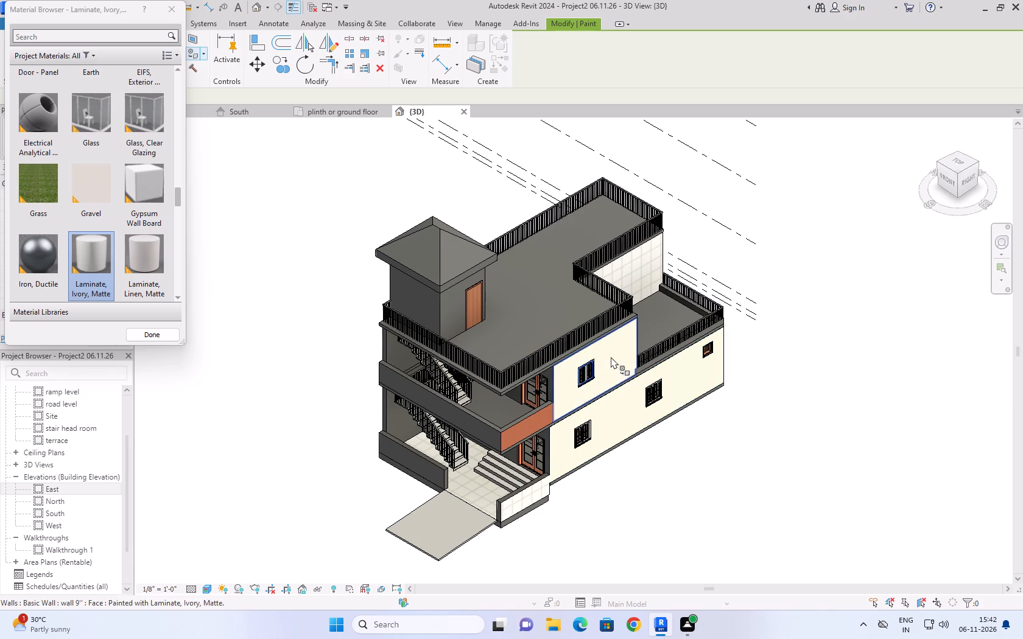
pyautogui.click(531, 416)
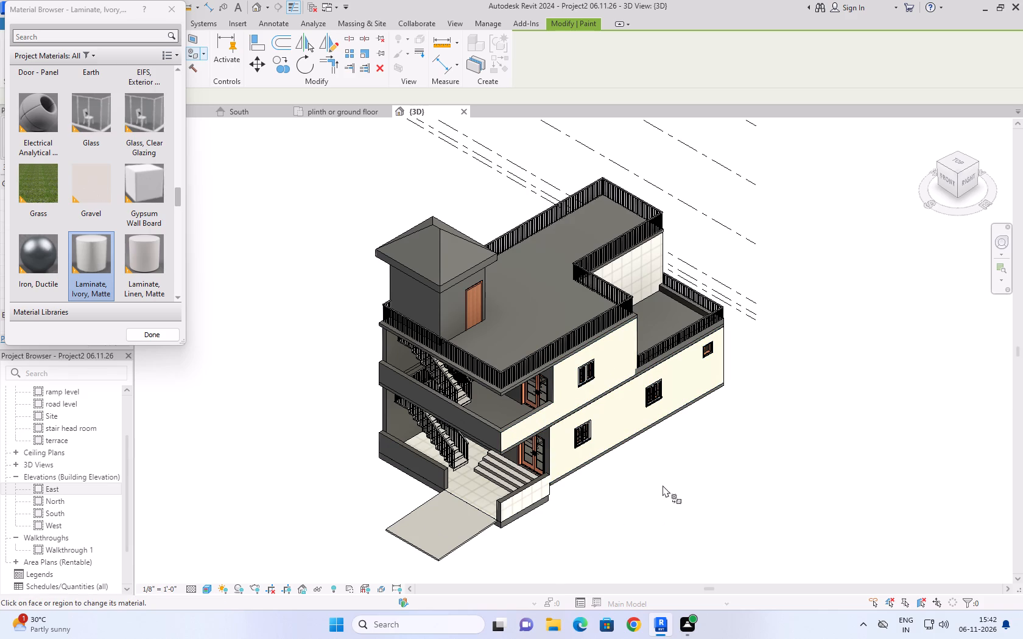
pyautogui.click(643, 274)
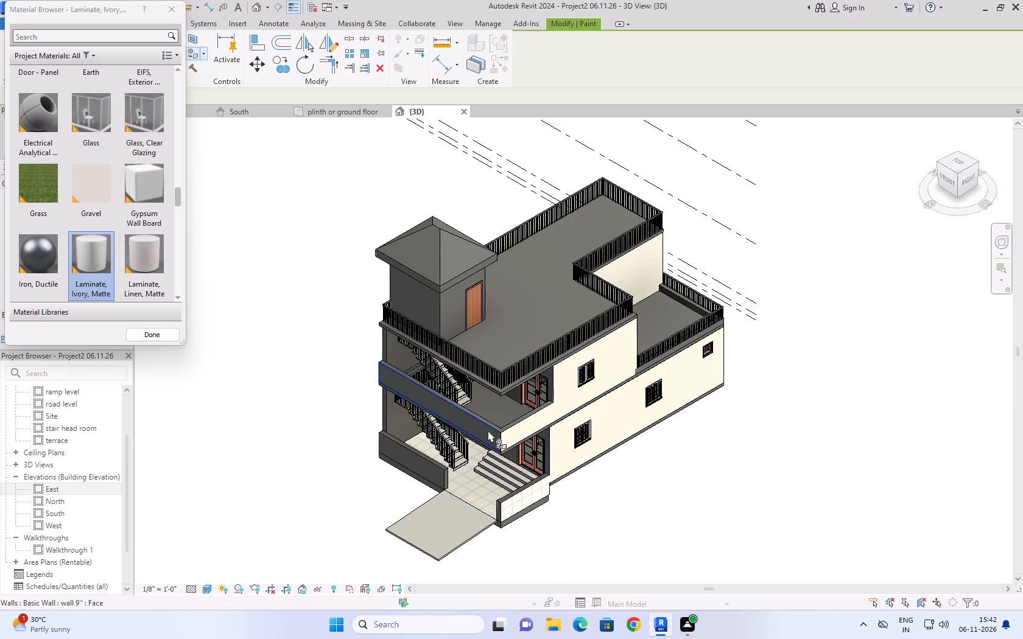
# Paint the front balcony parapet, both visible stair head room walls, both storeys' staircase side walls and the front porch wall with Laminate, Ivory, Matte.
pyautogui.click(488, 430)
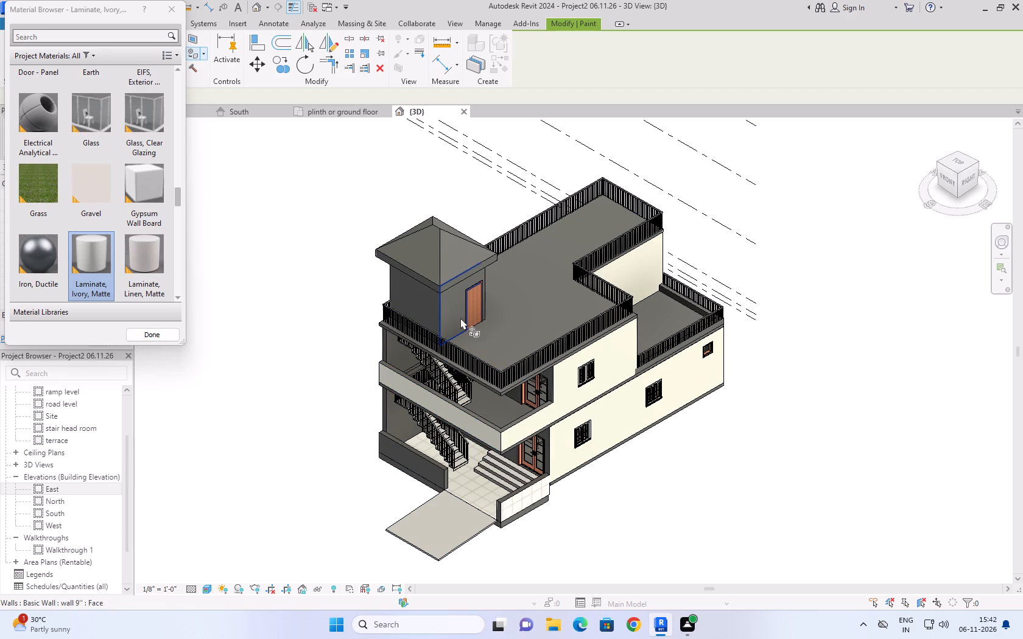
pyautogui.click(449, 307)
pyautogui.click(409, 293)
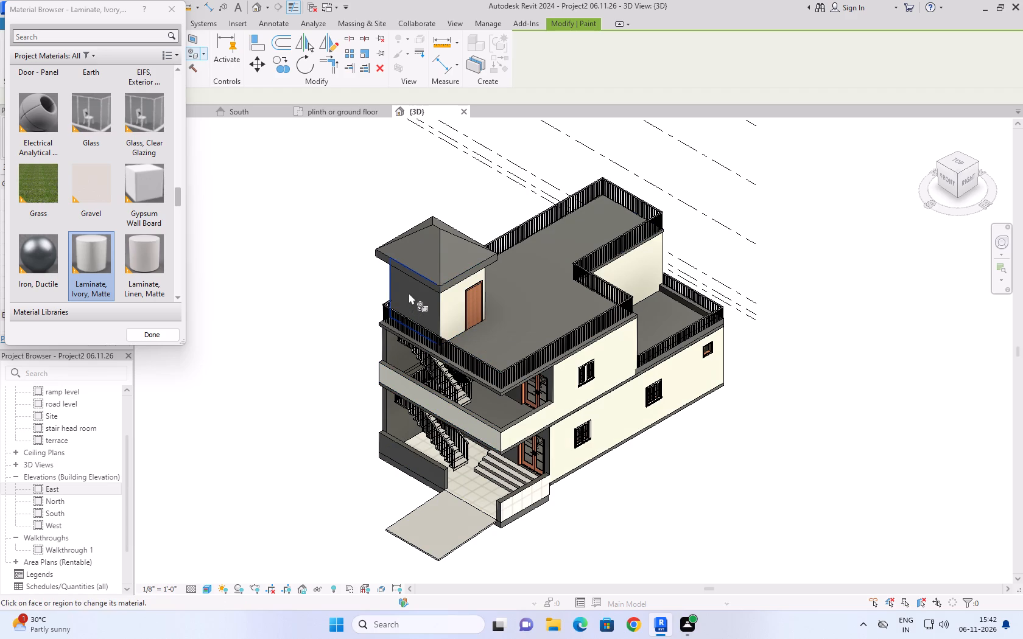
pyautogui.click(402, 354)
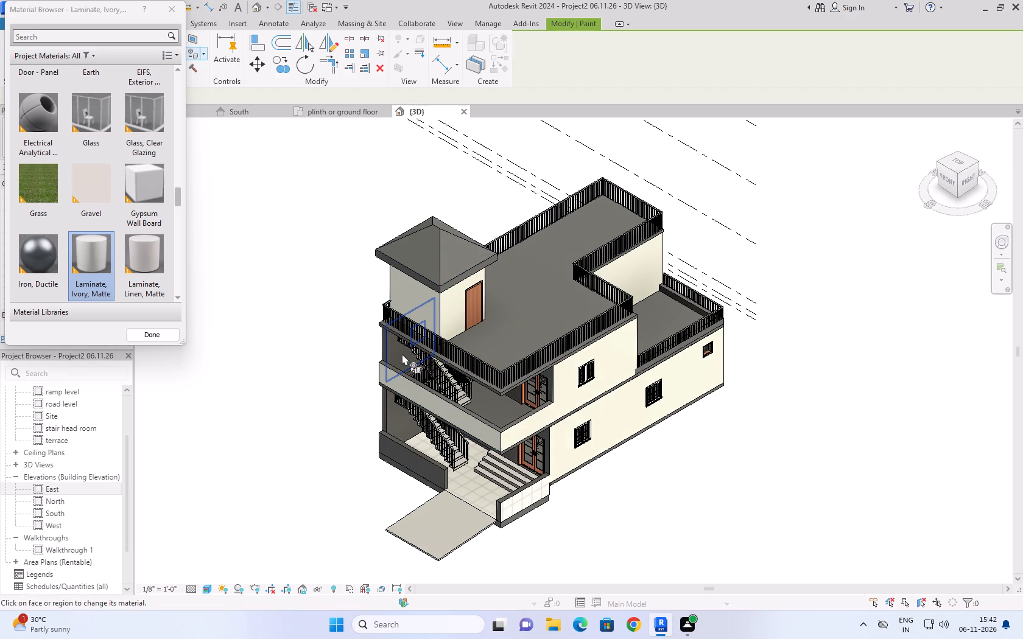
pyautogui.click(406, 417)
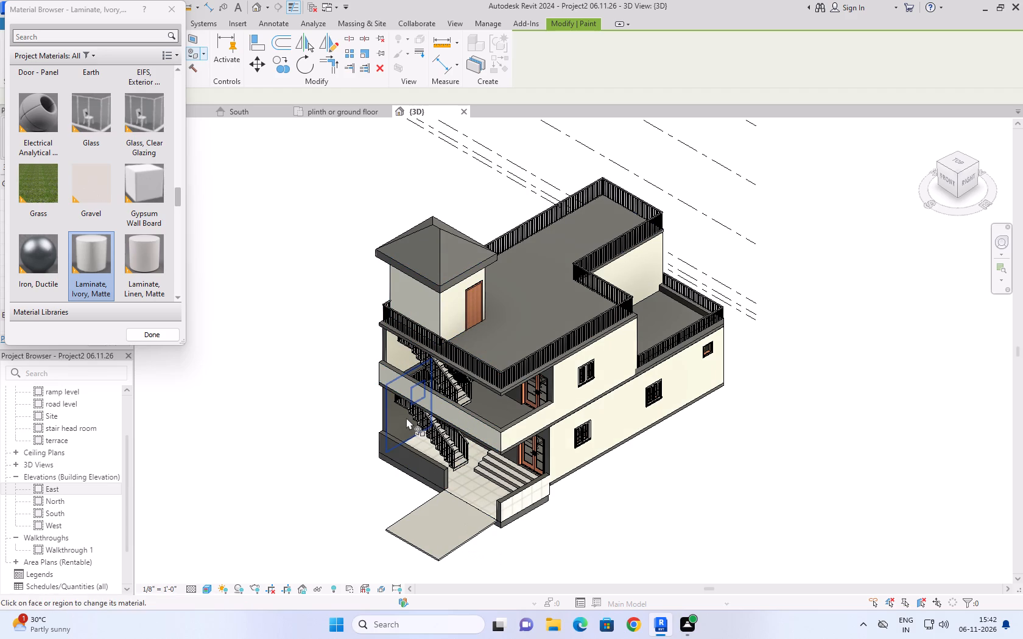
pyautogui.click(429, 468)
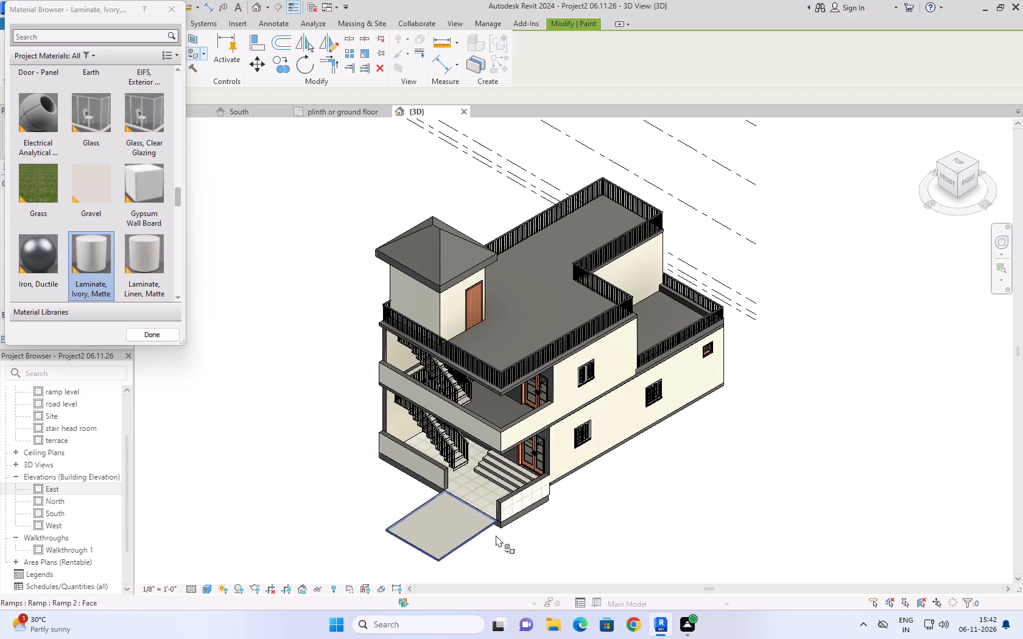
# Paint the right-side porch wall's top and end faces and the porch base's side and front faces with Laminate, Ivory, Matte.
pyautogui.click(530, 509)
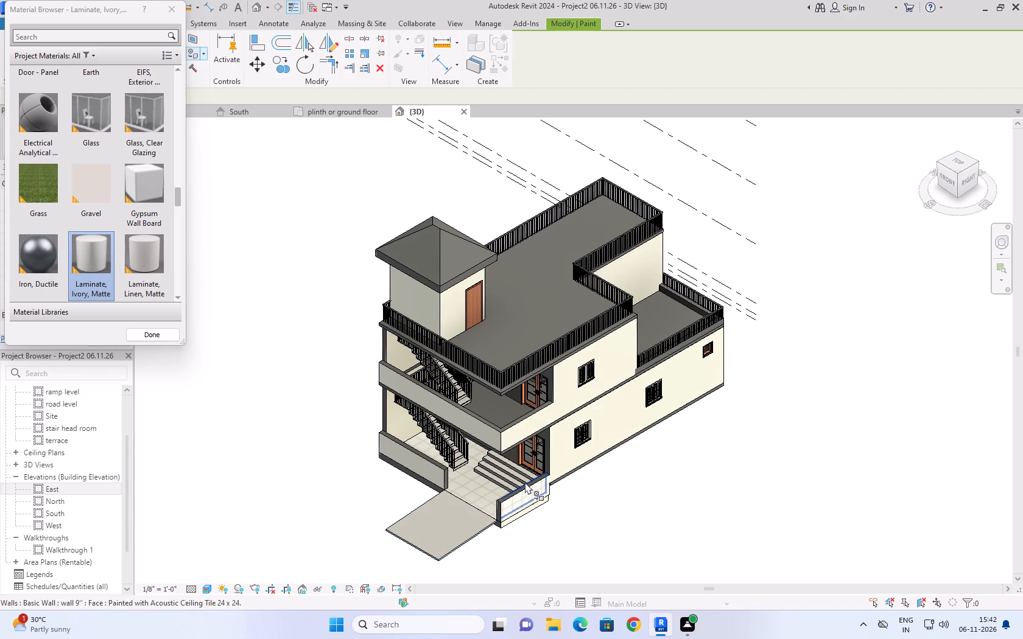
pyautogui.click(525, 482)
pyautogui.scroll(4, 525, 482)
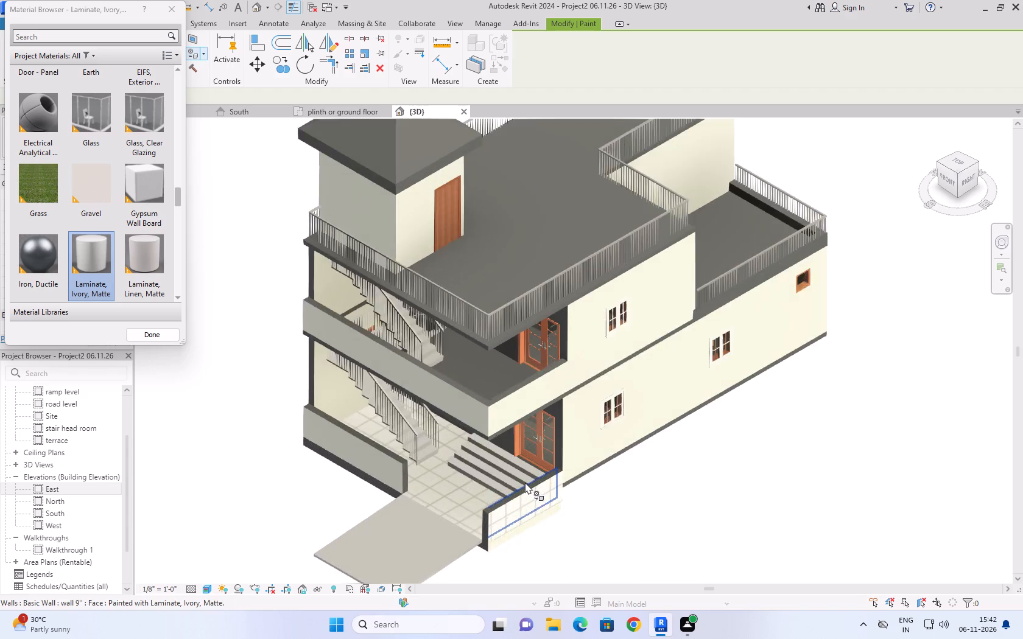
pyautogui.scroll(3, 525, 482)
pyautogui.click(496, 510)
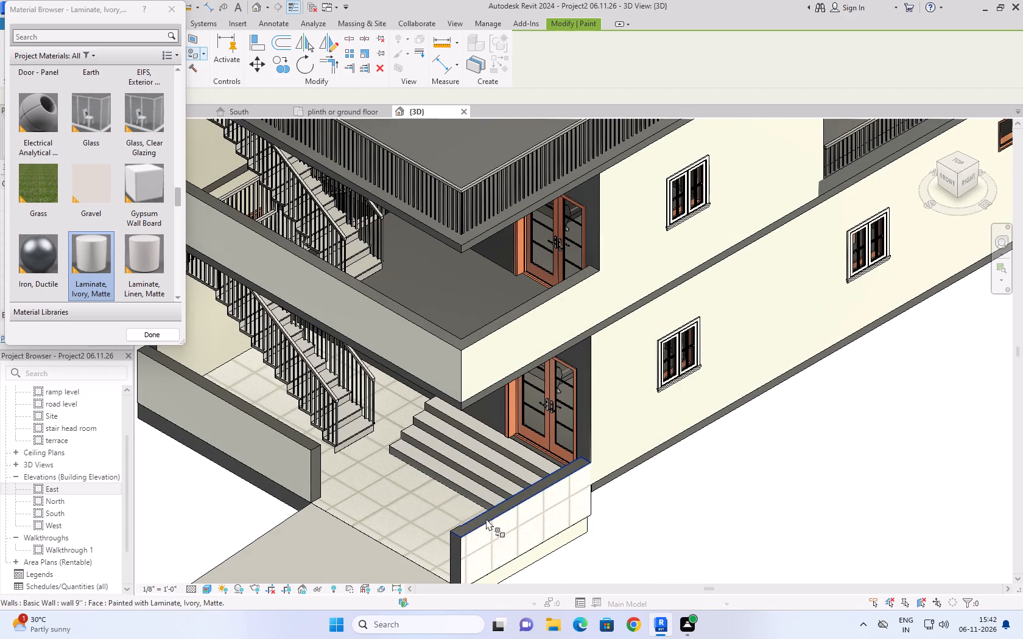
pyautogui.scroll(7, 460, 532)
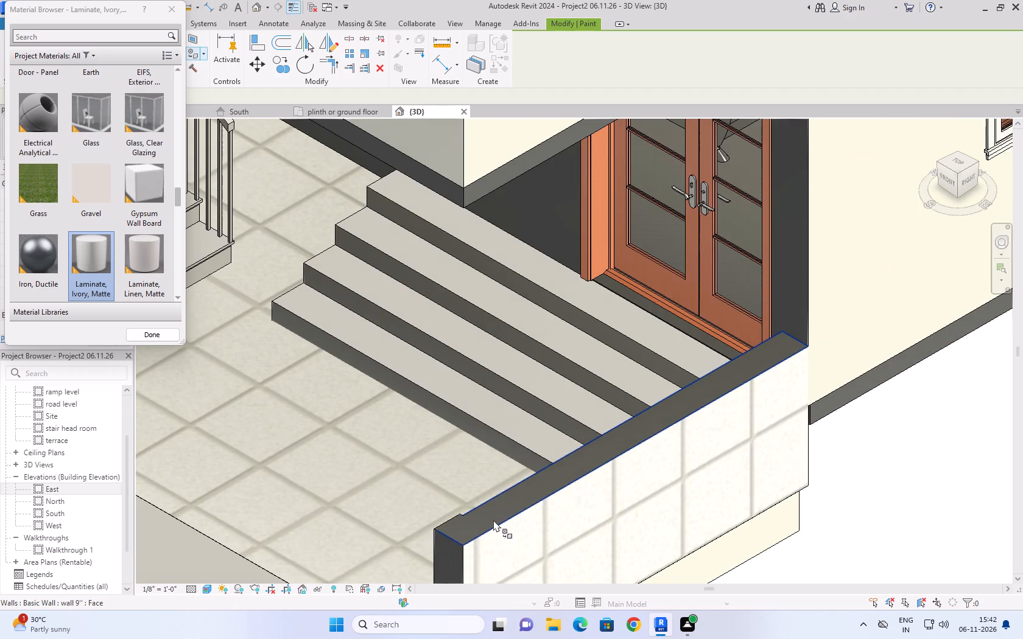
pyautogui.click(493, 520)
pyautogui.scroll(-5, 516, 494)
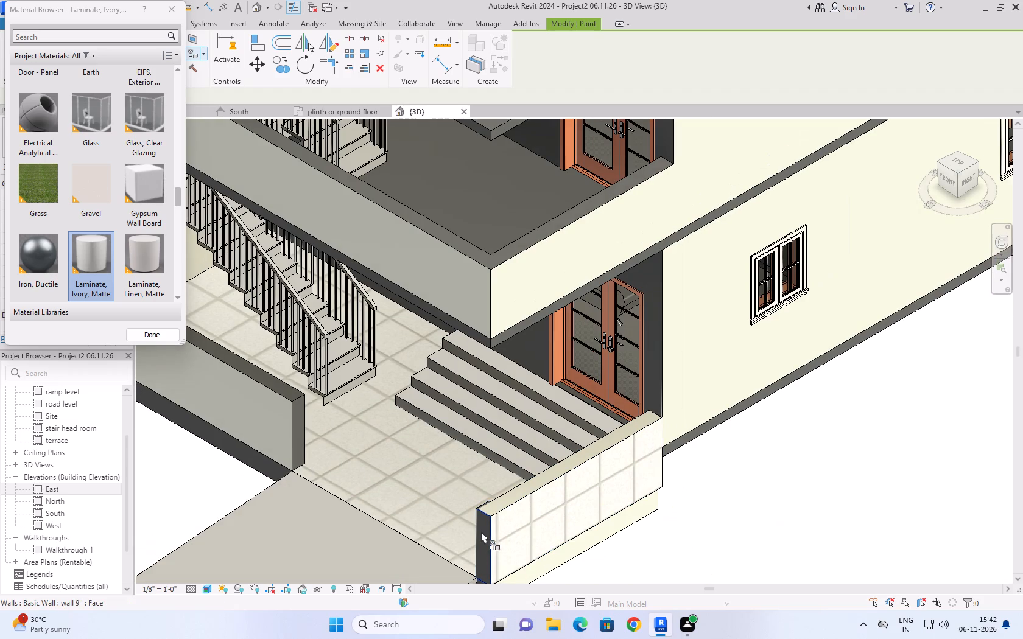
pyautogui.click(481, 531)
pyautogui.scroll(-9, 522, 492)
pyautogui.scroll(2, 508, 517)
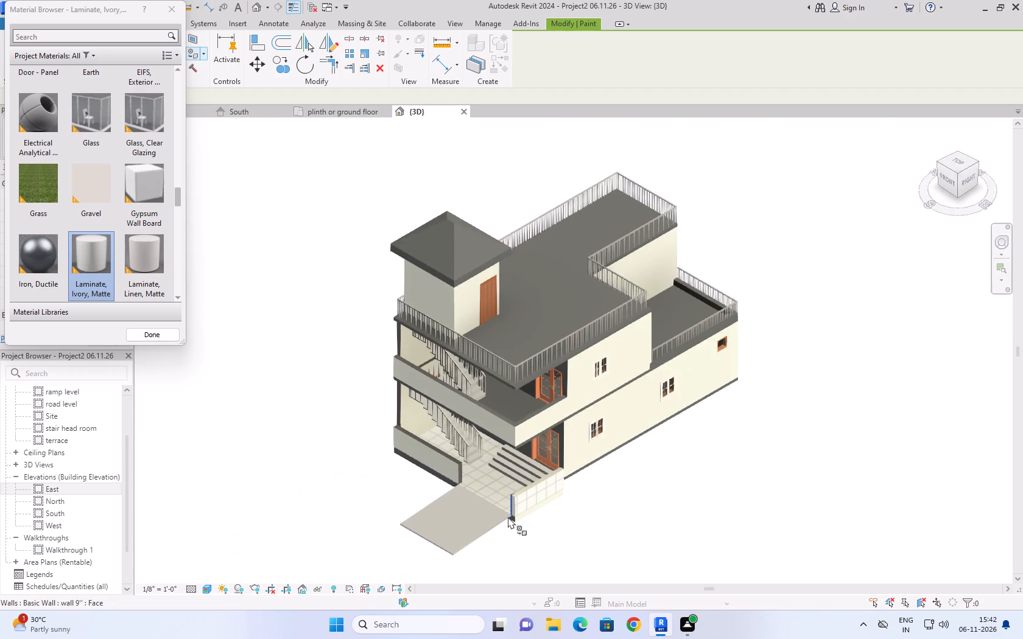
pyautogui.scroll(7, 508, 517)
pyautogui.click(530, 522)
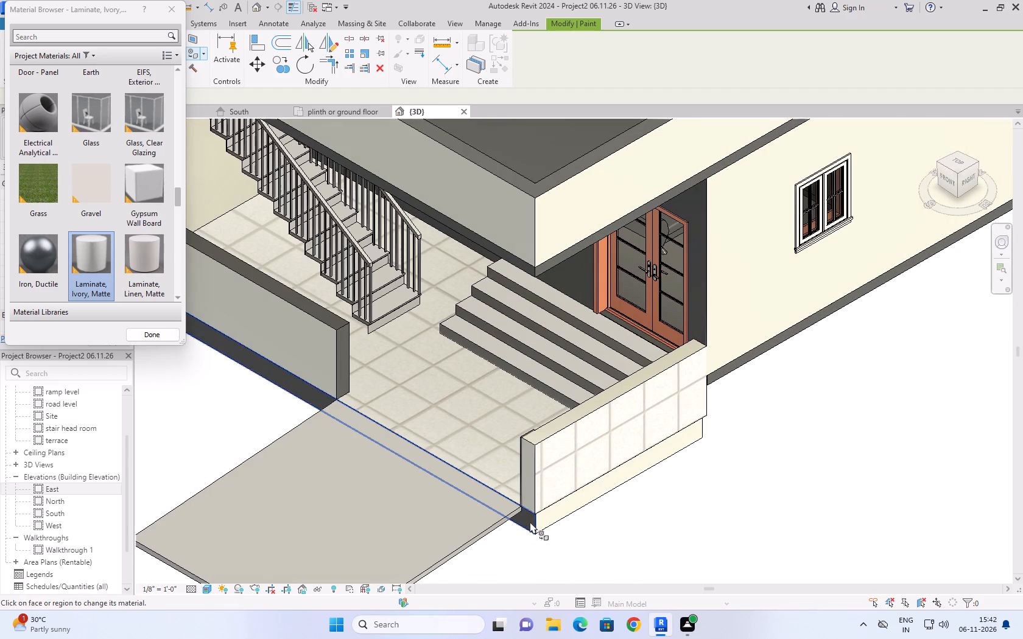
# Paint the top and end faces of the front porch wall on the staircase side with Laminate, Ivory, Matte.
pyautogui.click(345, 365)
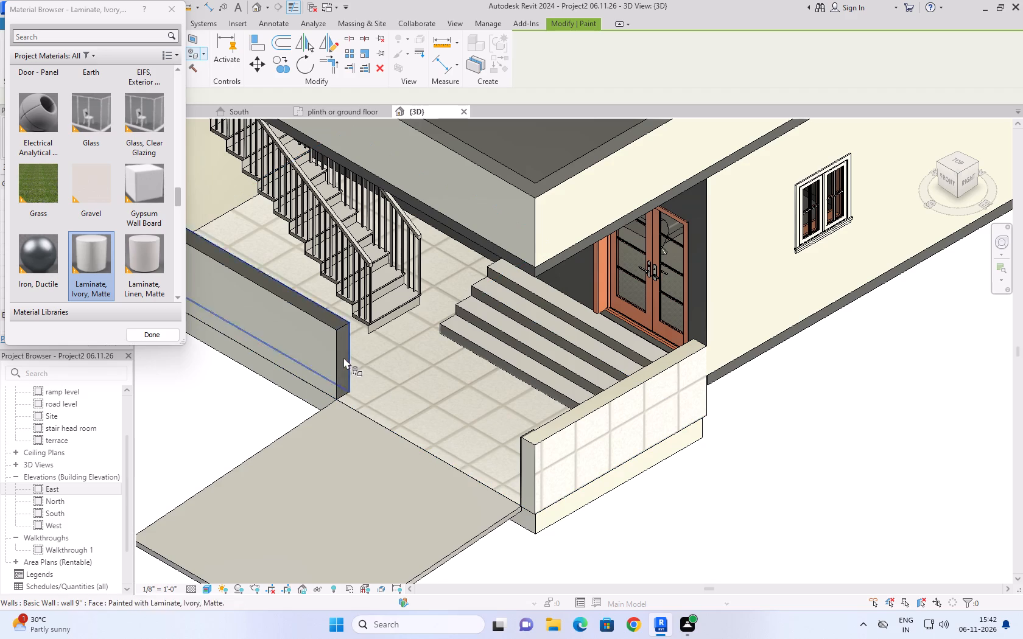
pyautogui.scroll(9, 336, 323)
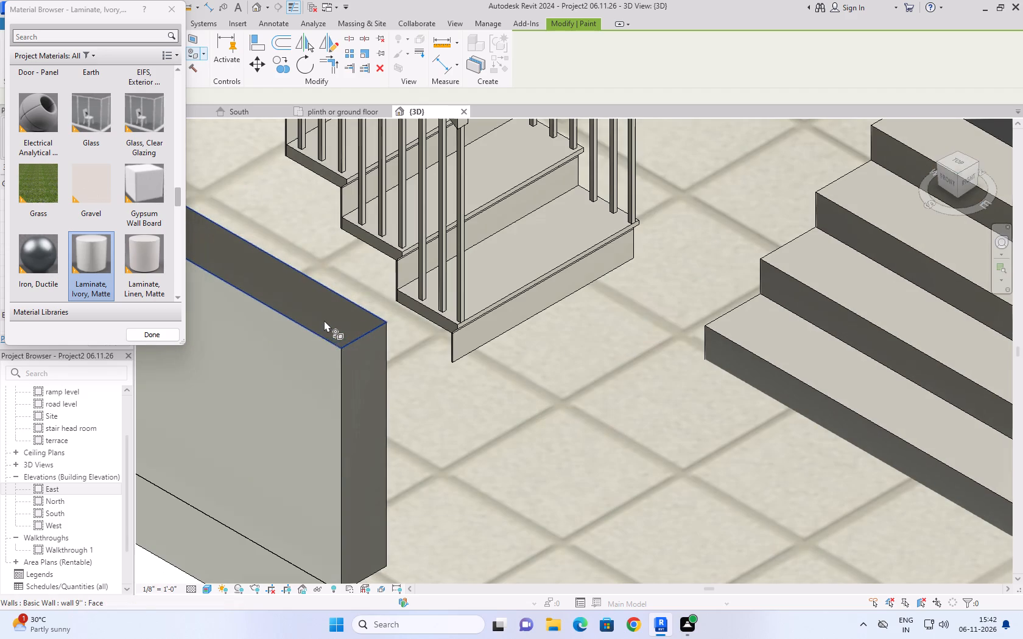
pyautogui.click(324, 320)
pyautogui.click(356, 406)
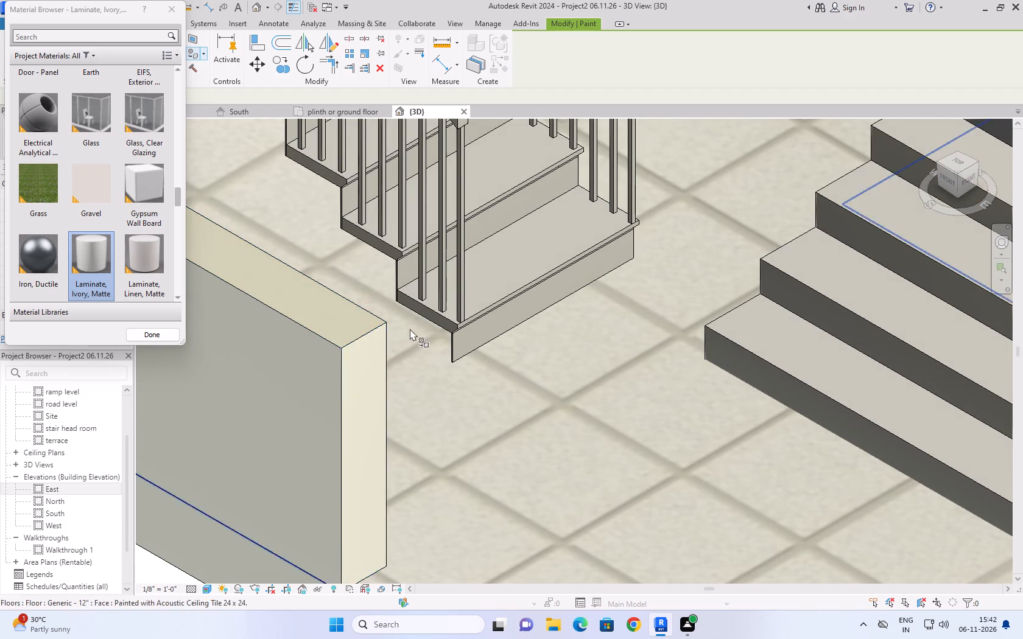
# Paint the plinth slab edge beneath the right-side ground-floor wall with Laminate, Ivory, Matte.
pyautogui.scroll(-19, 412, 329)
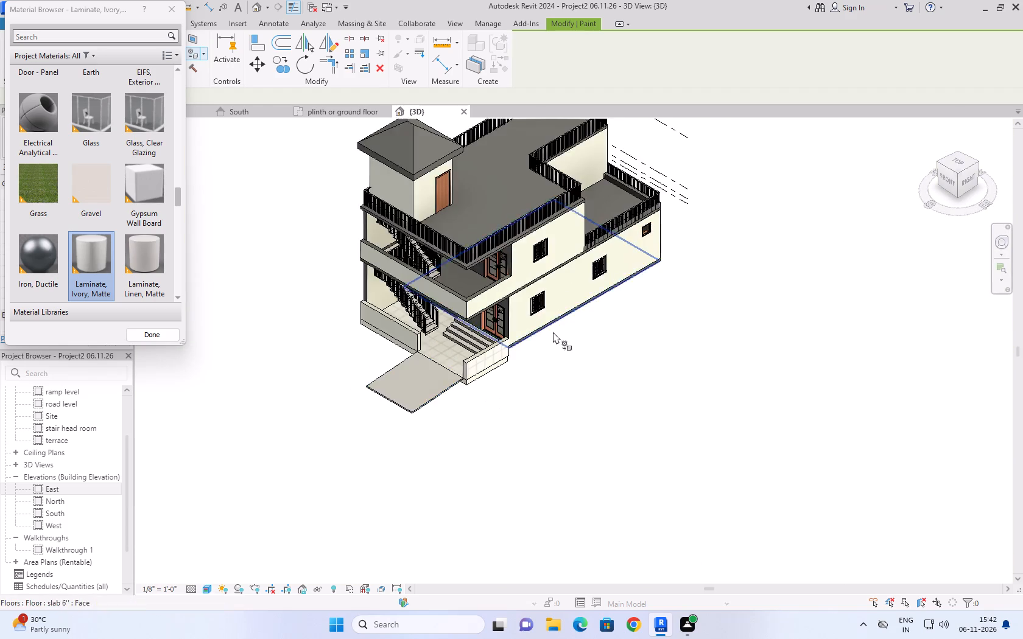
pyautogui.scroll(14, 553, 337)
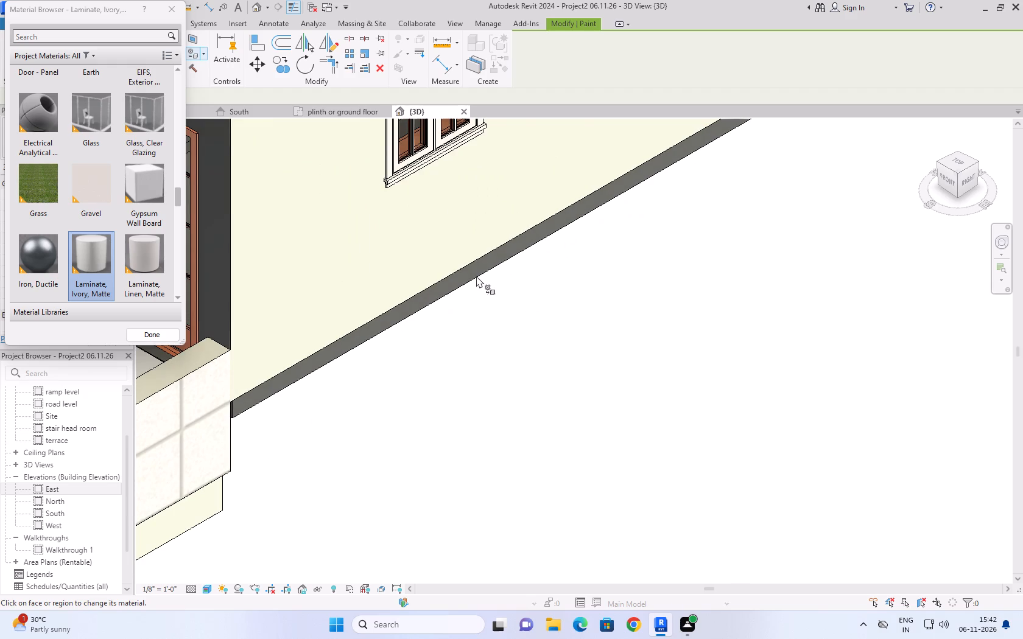
pyautogui.click(474, 268)
pyautogui.scroll(-8, 536, 360)
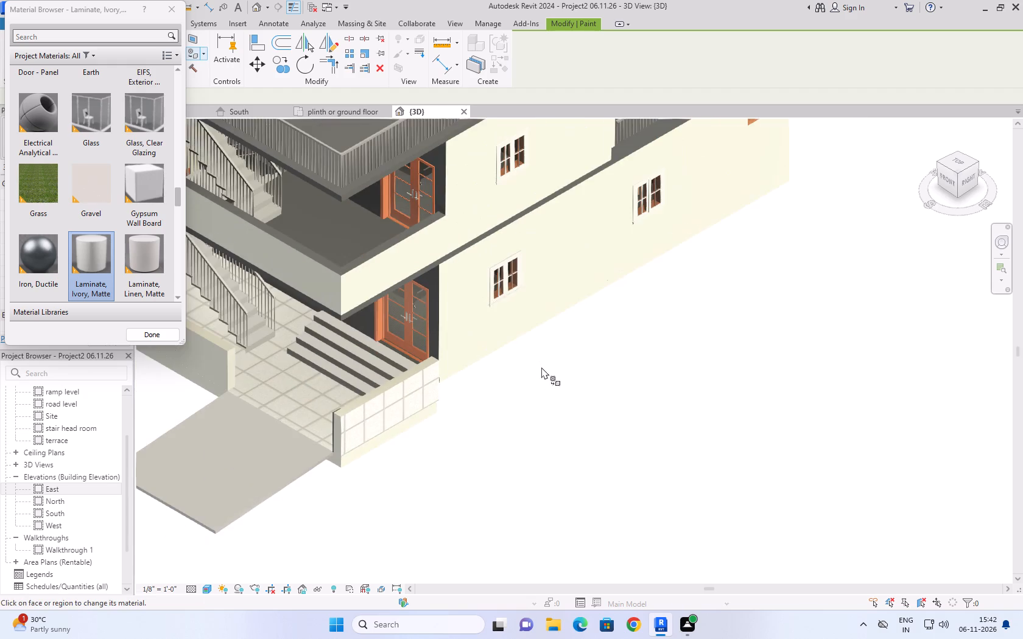
# Paint the ground-floor entrance wall around the double door and the right-side slab edge between the storeys with Laminate, Ivory, Matte.
pyautogui.scroll(-1, 541, 367)
pyautogui.scroll(2, 443, 293)
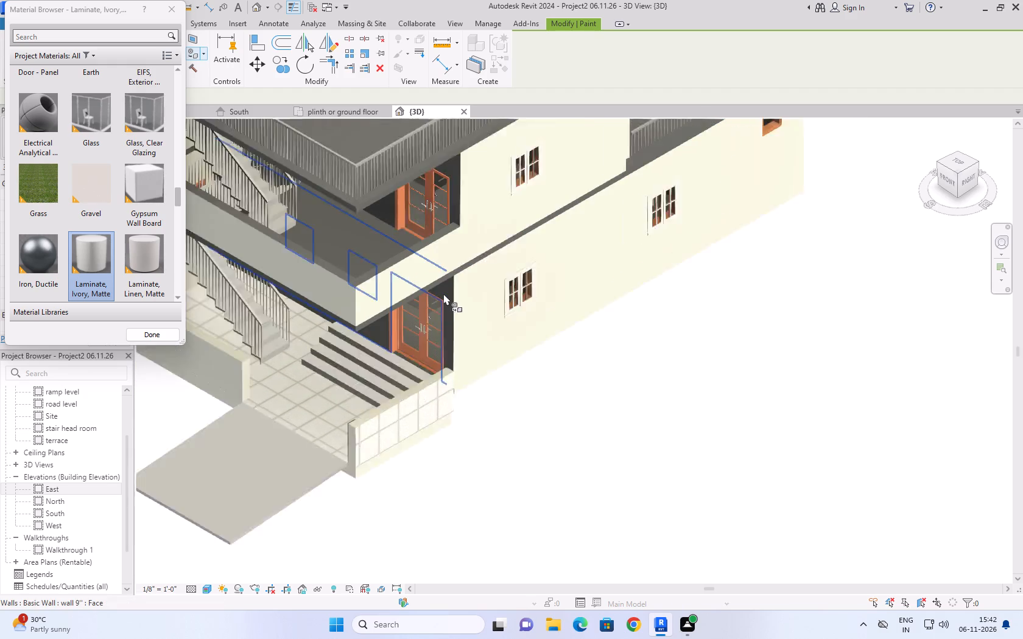
pyautogui.scroll(8, 443, 293)
pyautogui.click(470, 310)
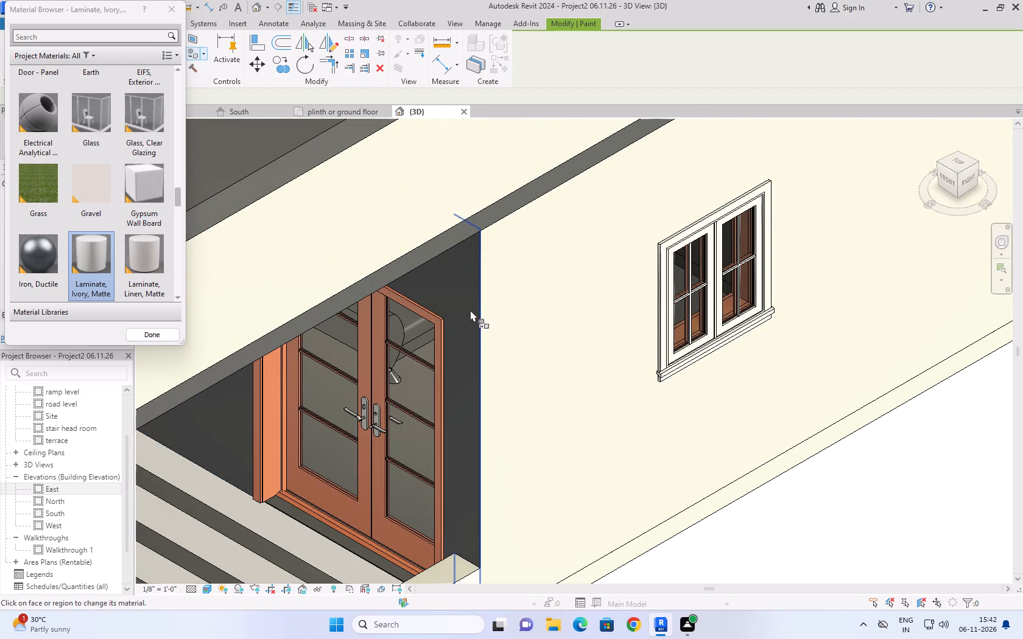
pyautogui.scroll(-4, 470, 310)
pyautogui.click(491, 249)
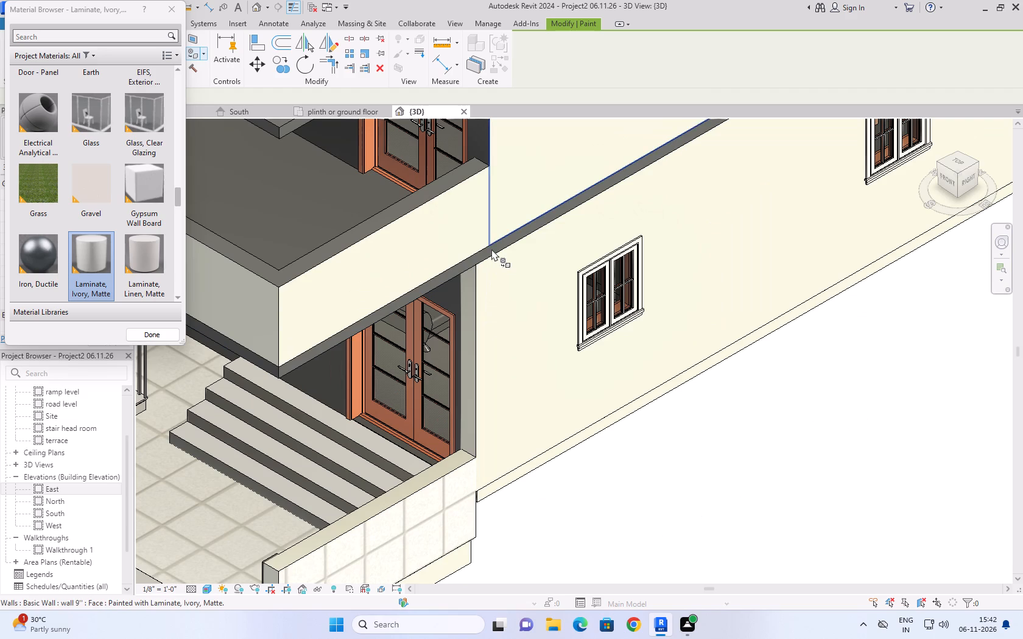
pyautogui.click(430, 285)
pyautogui.scroll(-10, 430, 285)
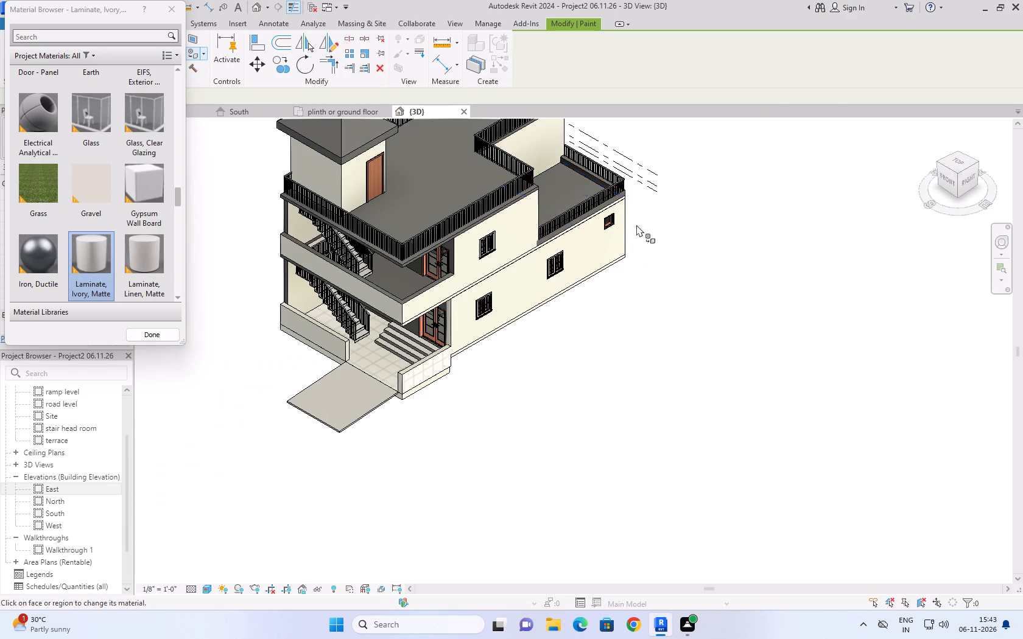
# Paint the right-side slab edge beneath the lower rear terrace's railing with Laminate, Ivory, Matte.
pyautogui.scroll(5, 582, 307)
pyautogui.scroll(-9, 597, 370)
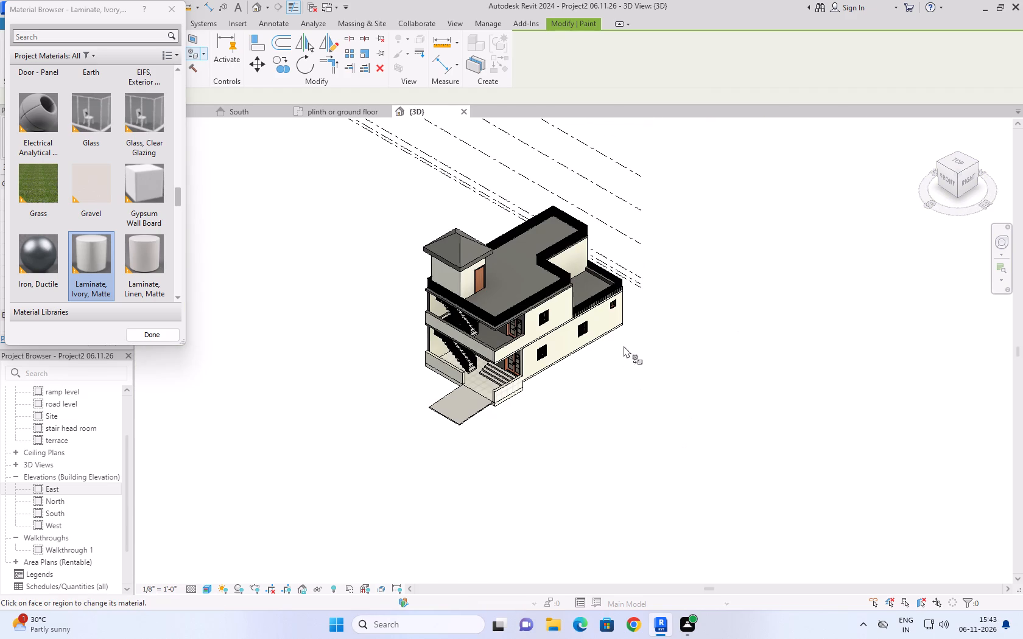
pyautogui.scroll(12, 633, 270)
pyautogui.scroll(10, 596, 369)
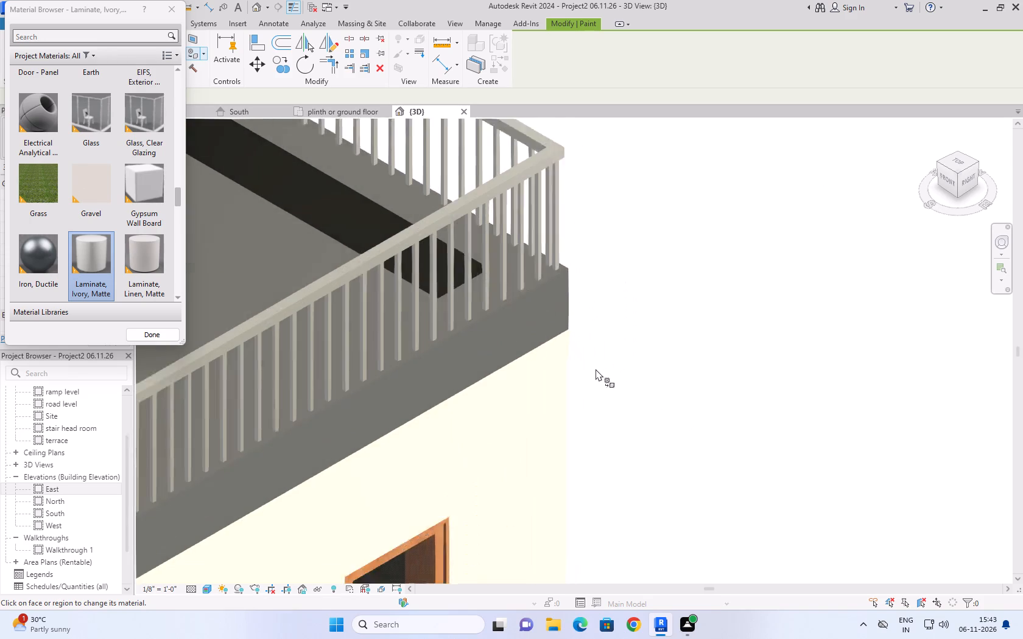
pyautogui.click(505, 337)
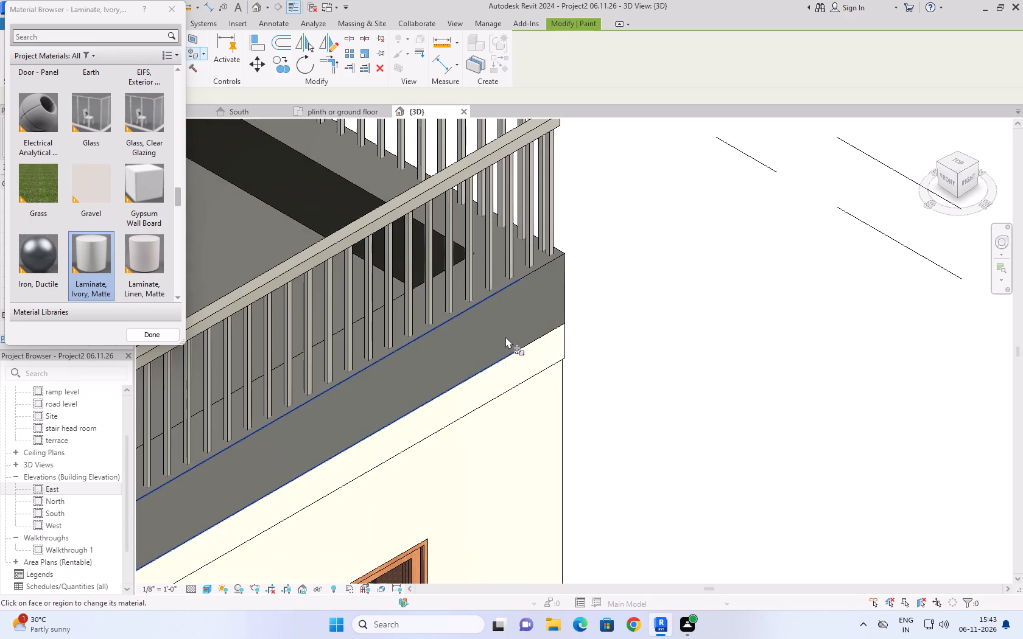
# Paint the top faces of the first-floor balcony's right-side and front parapets with Laminate, Ivory, Matte, and finish painting.
pyautogui.scroll(-15, 672, 307)
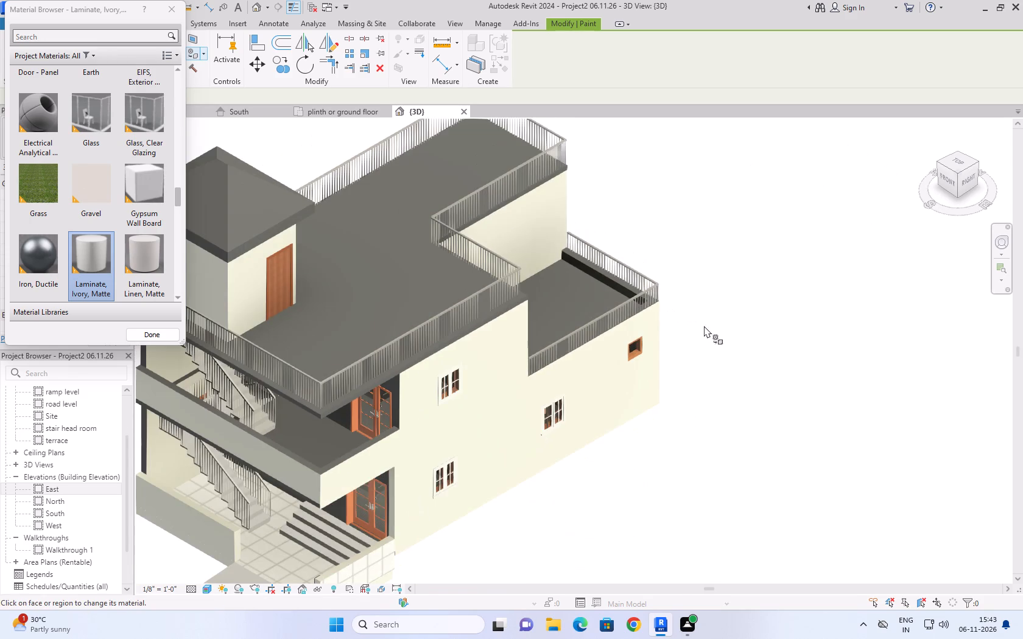
pyautogui.scroll(-4, 712, 332)
pyautogui.scroll(16, 498, 400)
pyautogui.click(561, 419)
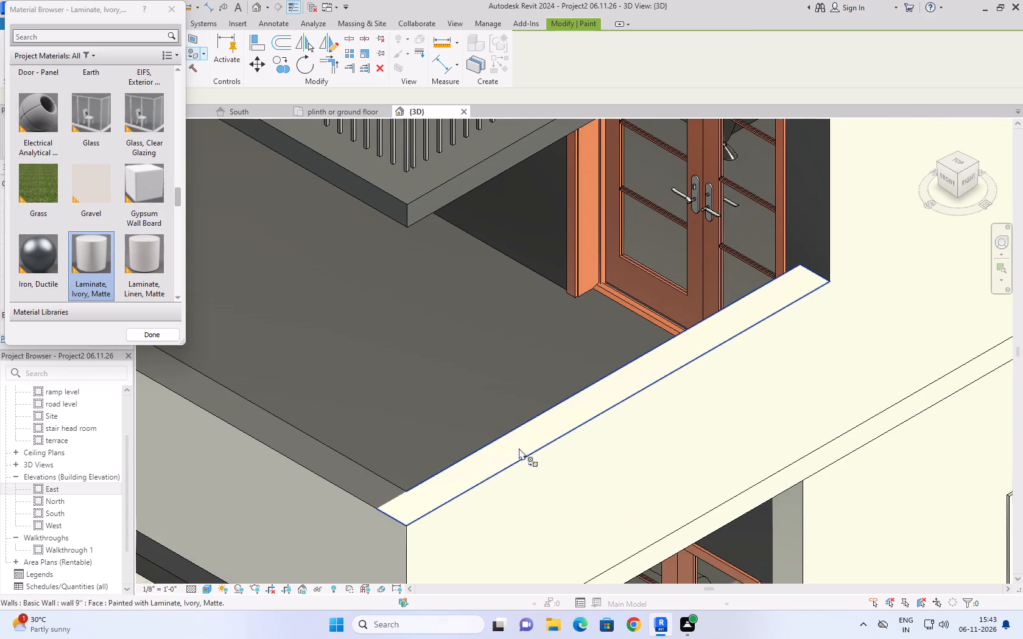
pyautogui.click(353, 472)
pyautogui.scroll(-13, 420, 338)
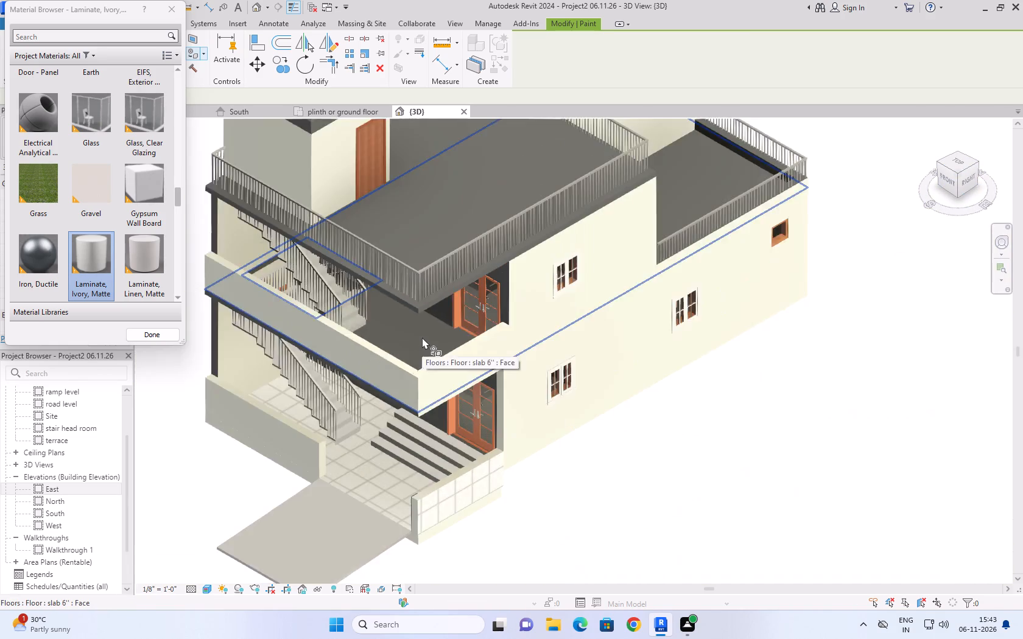
pyautogui.scroll(-3, 422, 337)
pyautogui.click(614, 411)
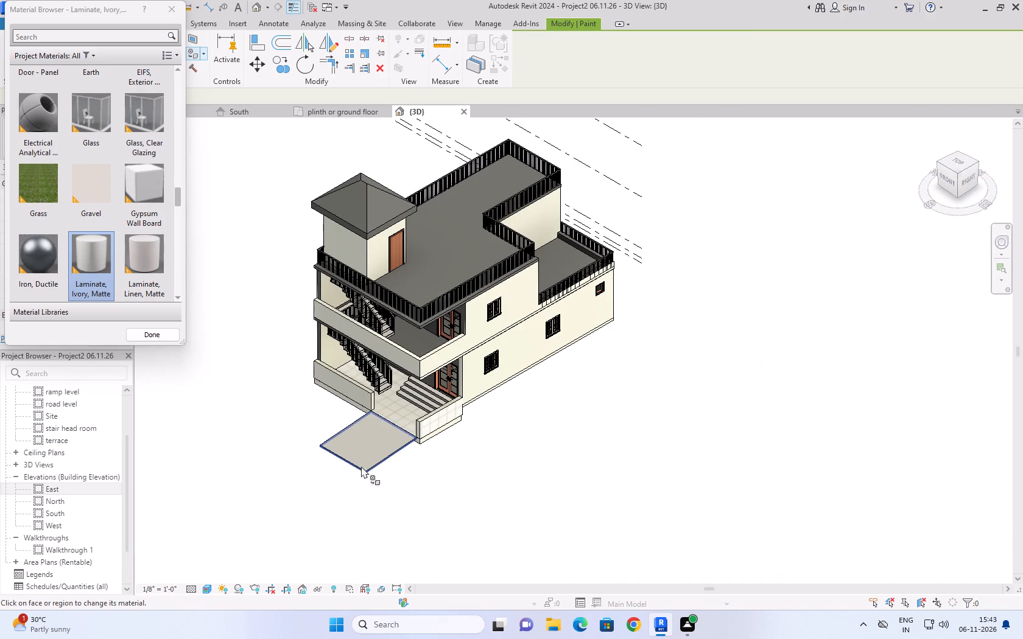
pyautogui.click(170, 14)
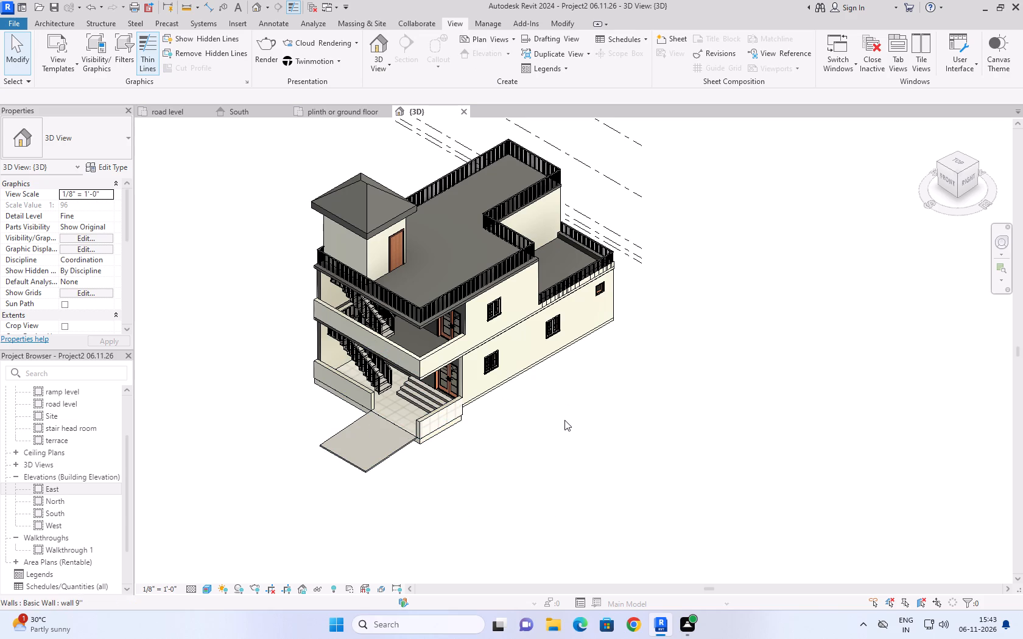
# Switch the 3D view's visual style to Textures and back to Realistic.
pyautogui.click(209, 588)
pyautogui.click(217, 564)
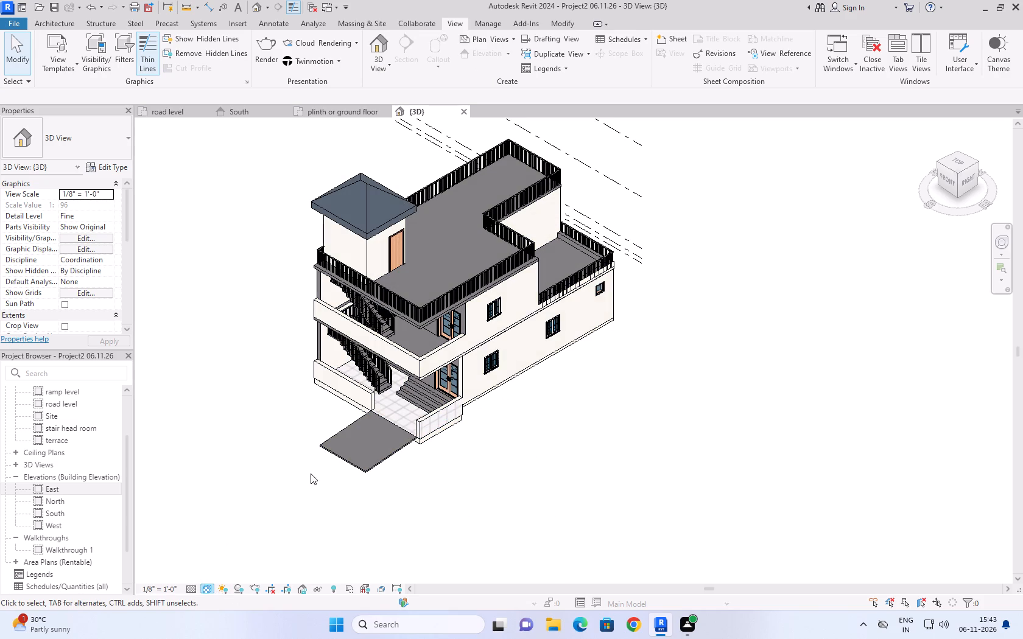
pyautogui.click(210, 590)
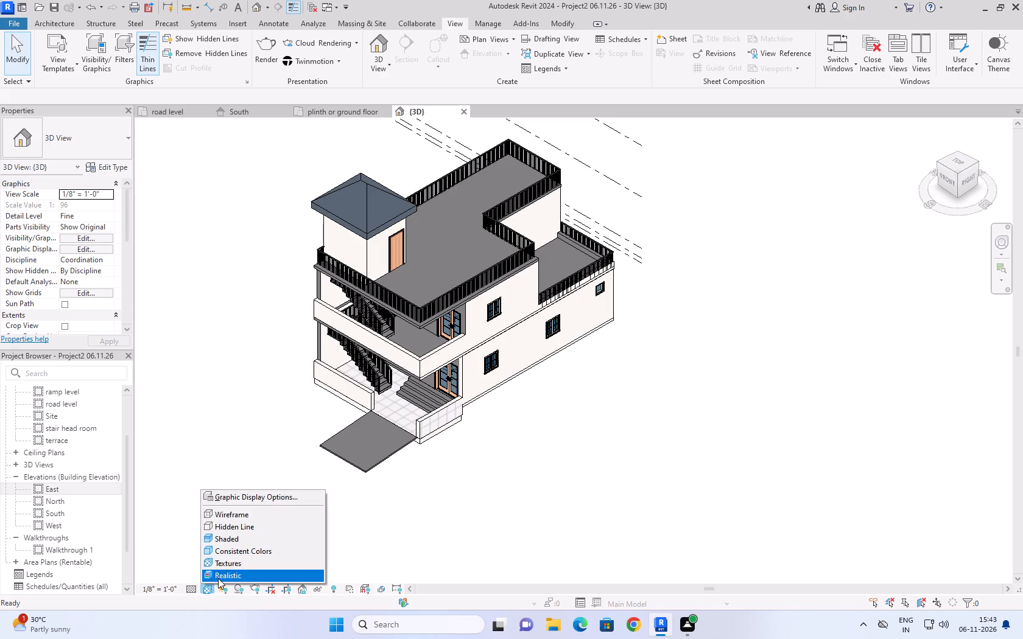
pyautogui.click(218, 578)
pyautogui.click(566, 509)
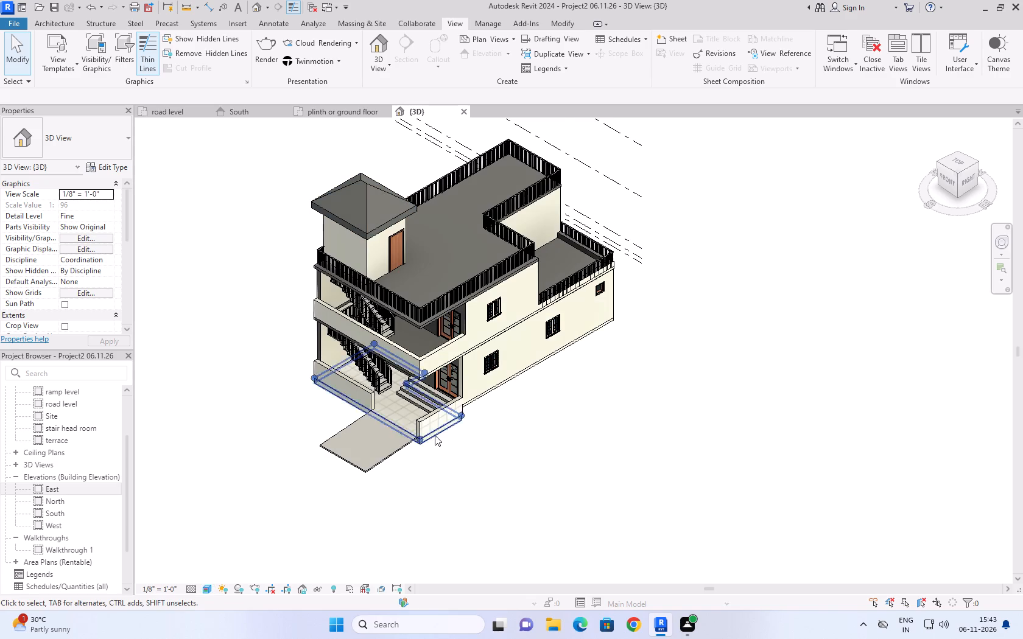
# Place a perspective camera in the plinth or ground floor plan, beyond the front-right corner and aimed diagonally across the house past its rear-left corner.
pyautogui.scroll(9, 435, 435)
pyautogui.click(658, 381)
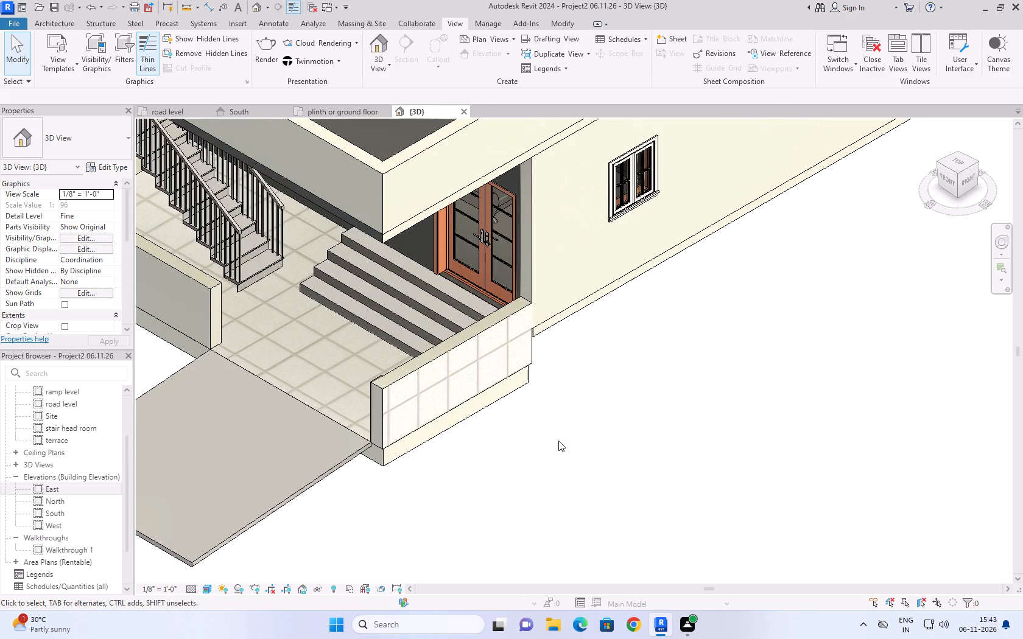
pyautogui.scroll(-7, 558, 441)
pyautogui.click(339, 111)
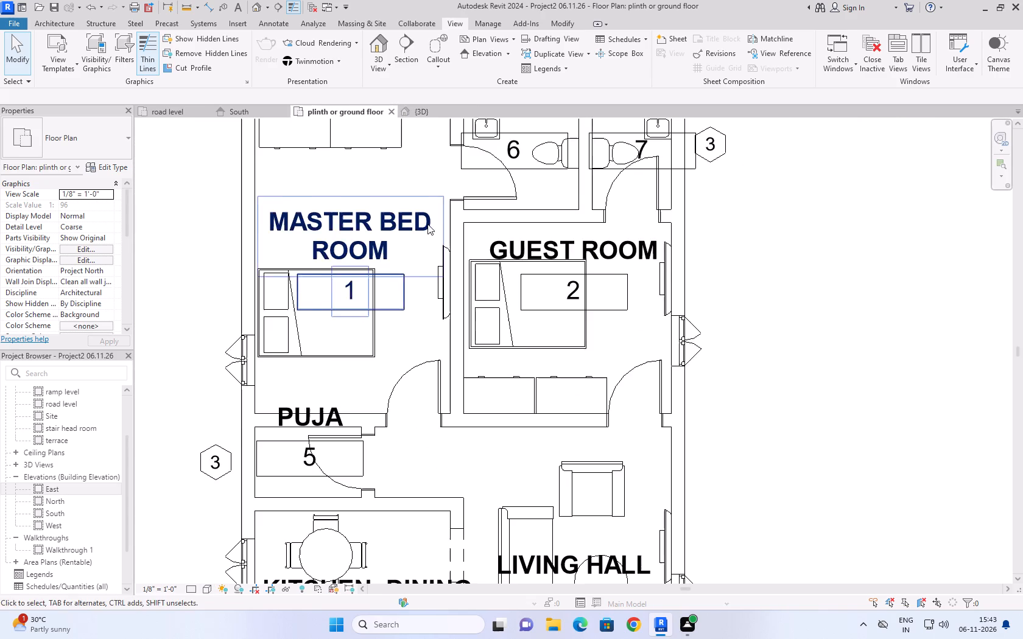
pyautogui.scroll(-9, 427, 224)
pyautogui.click(586, 444)
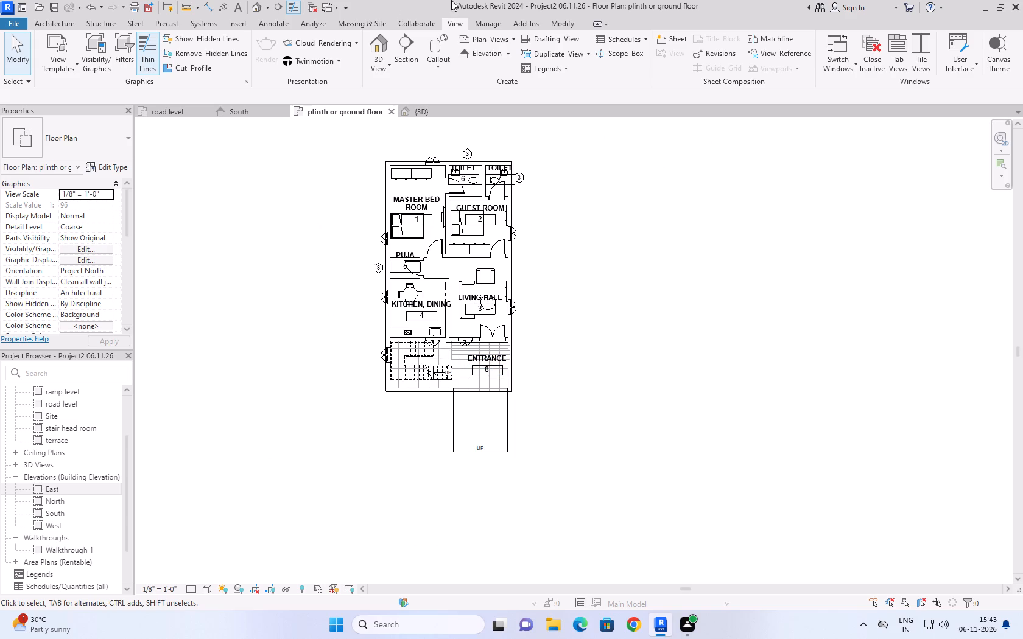
pyautogui.click(393, 63)
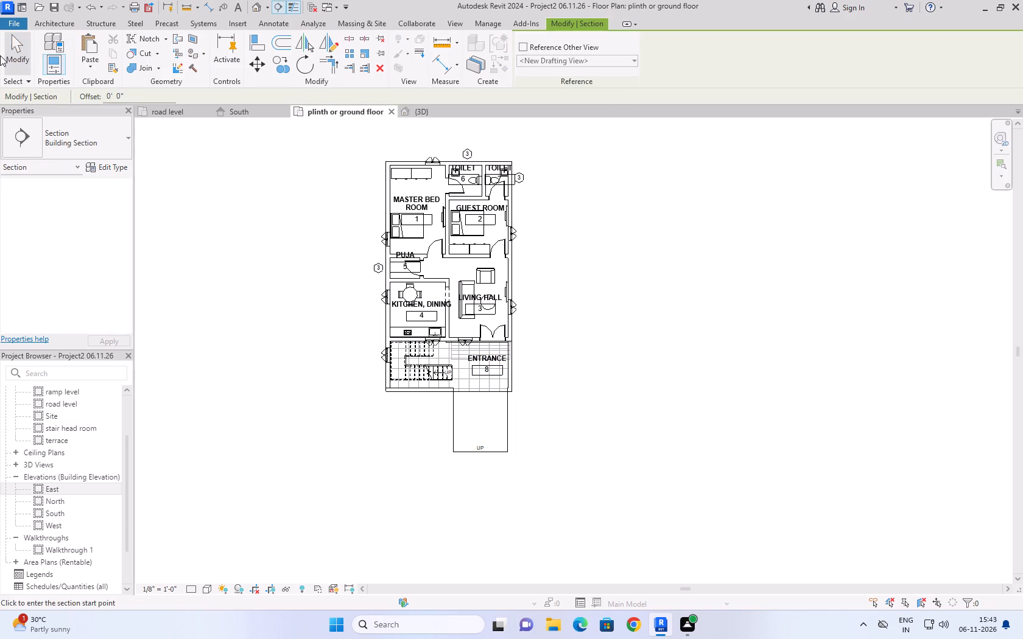
pyautogui.click(16, 57)
pyautogui.click(388, 70)
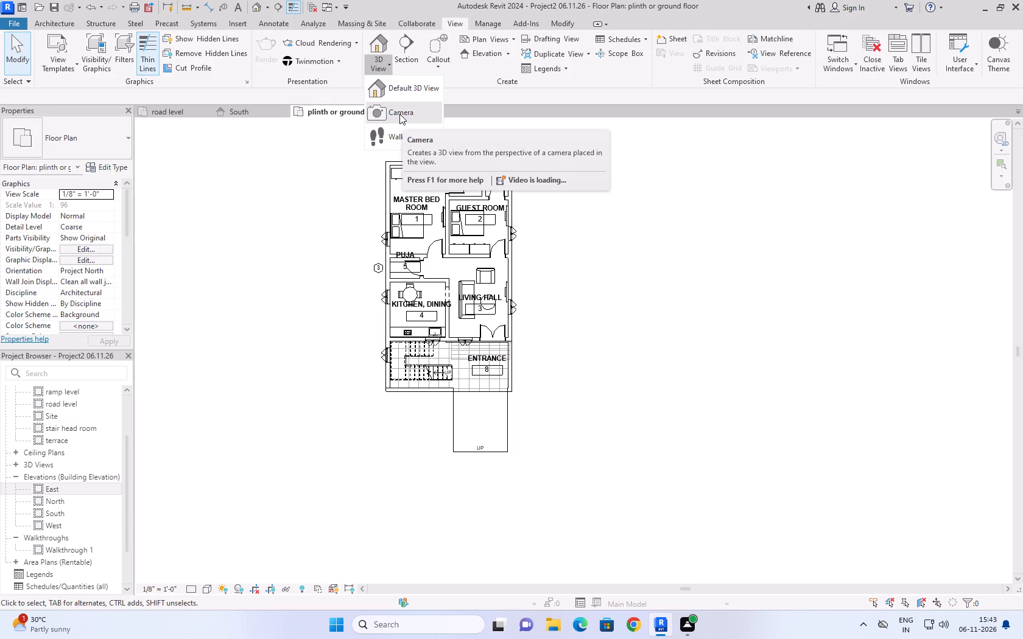
pyautogui.click(399, 114)
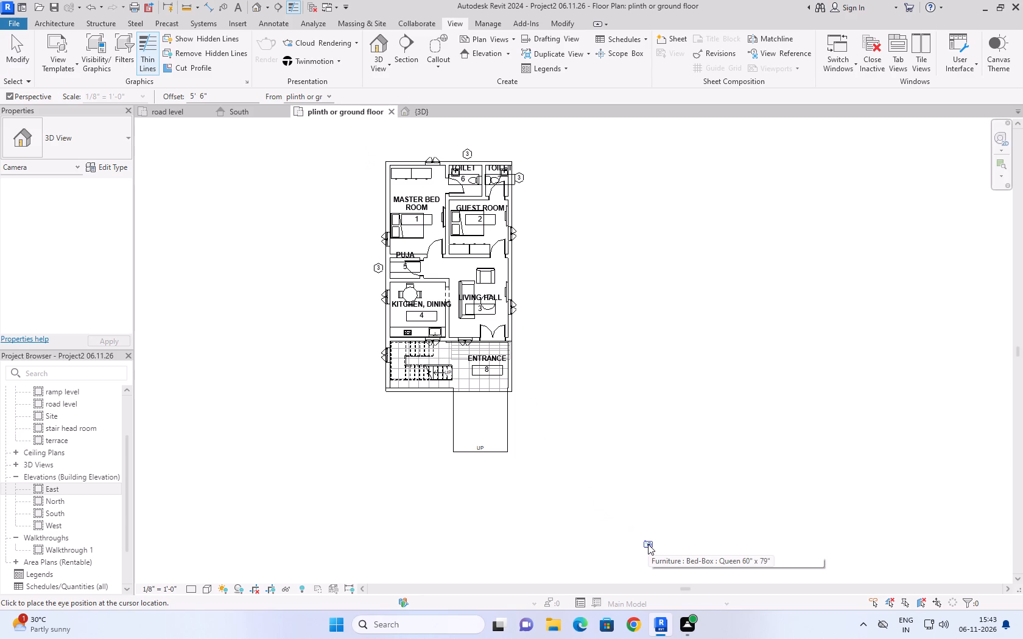
pyautogui.click(648, 544)
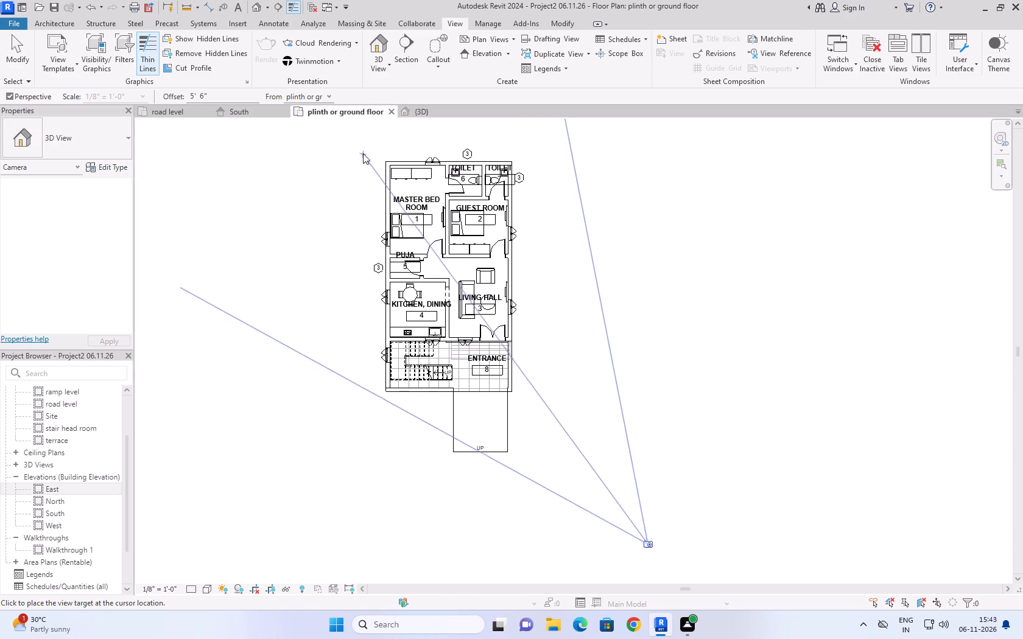
pyautogui.click(326, 141)
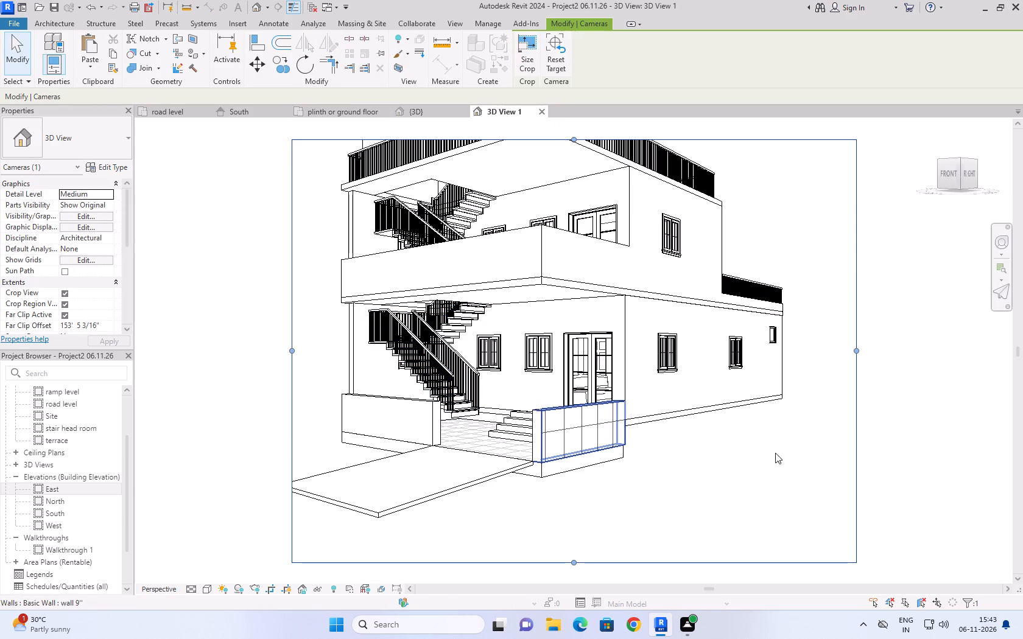
# Orbit the camera view to a higher viewpoint and extend its crop region at the top, left and bottom to frame the whole house and ramp.
pyautogui.keyDown('shift'); pyautogui.moveTo(761, 442); pyautogui.dragTo(742, 509, button='right'); pyautogui.keyUp('shift')
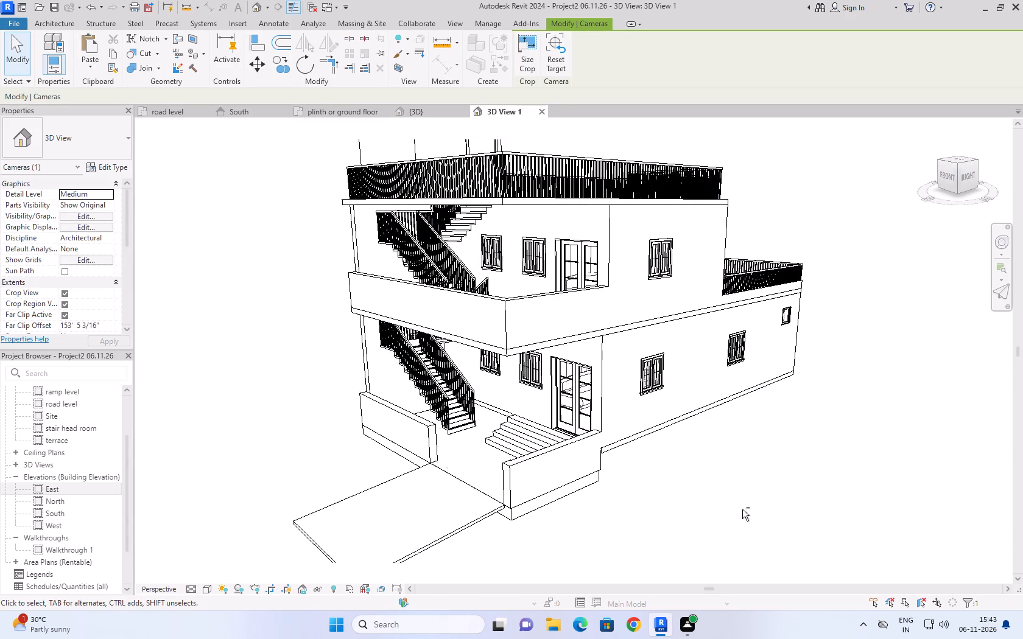
pyautogui.scroll(-4, 722, 497)
pyautogui.moveTo(638, 293); pyautogui.dragTo(613, 168)
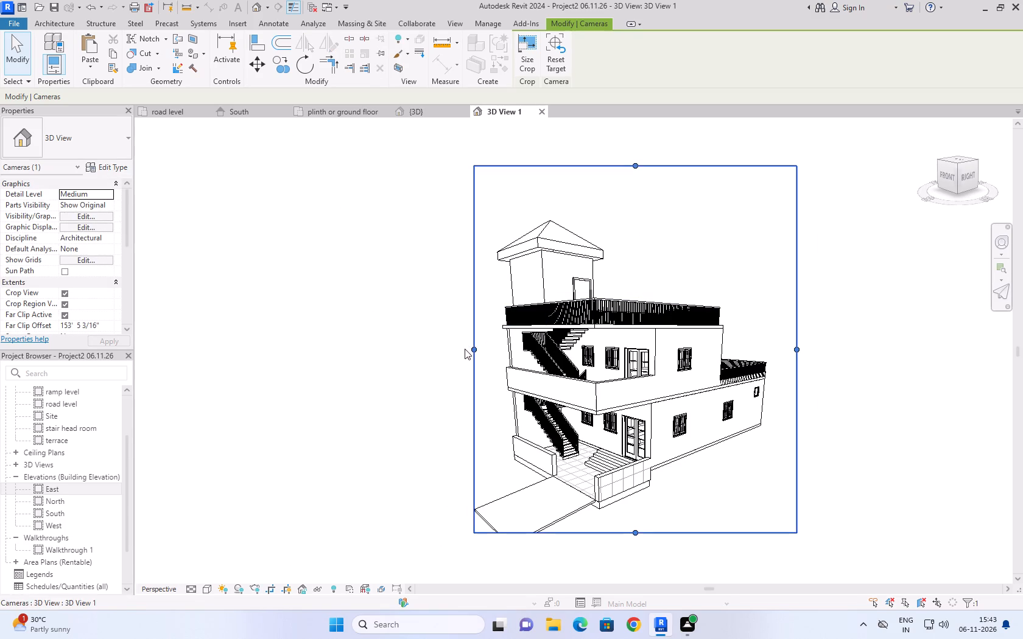
pyautogui.moveTo(473, 348); pyautogui.dragTo(388, 342)
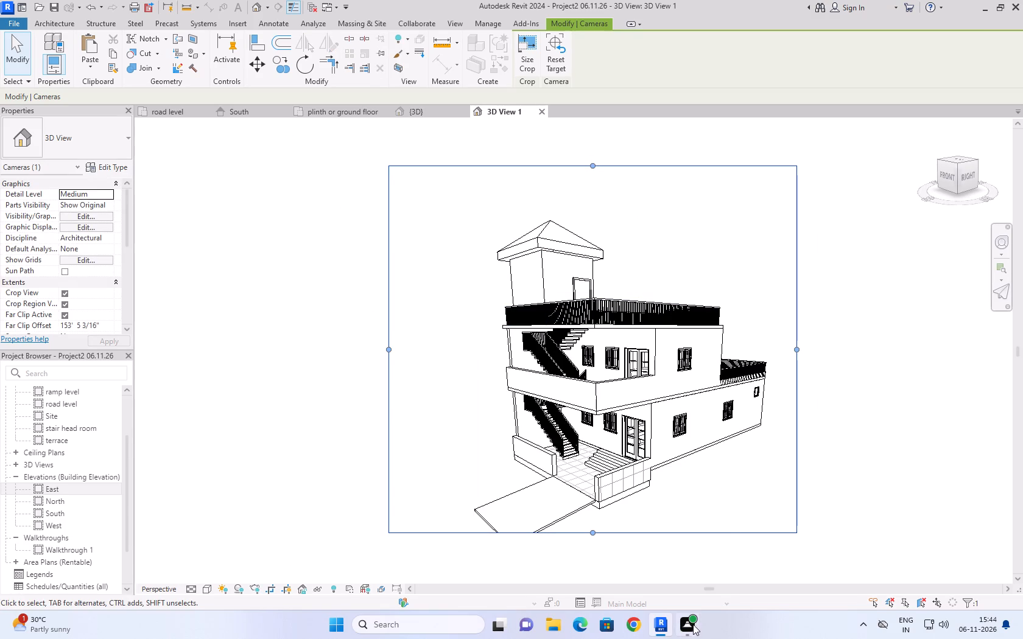
pyautogui.moveTo(596, 534); pyautogui.dragTo(596, 572)
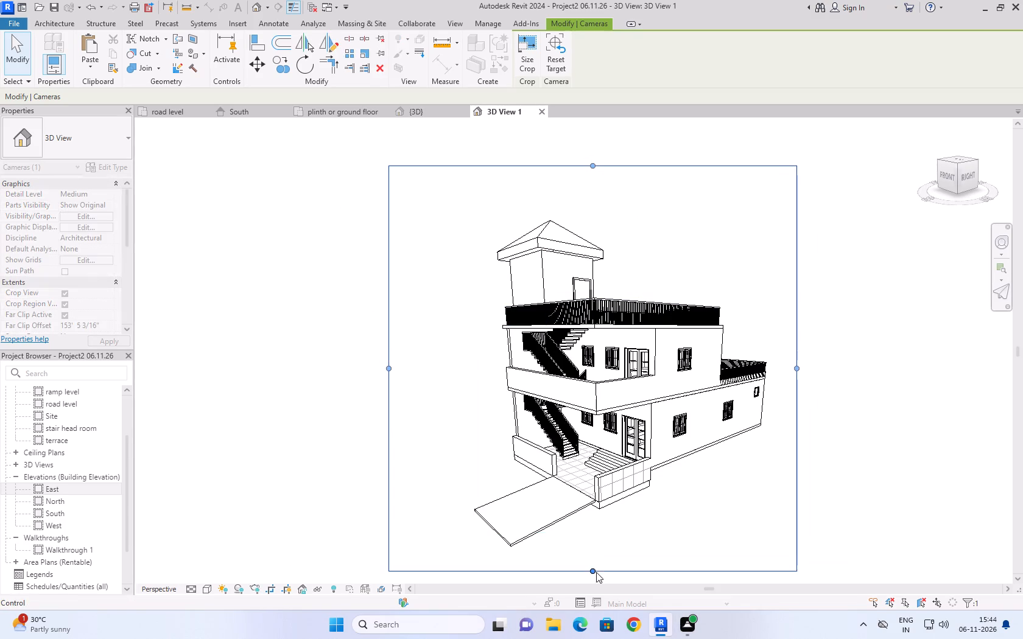
pyautogui.scroll(3, 704, 359)
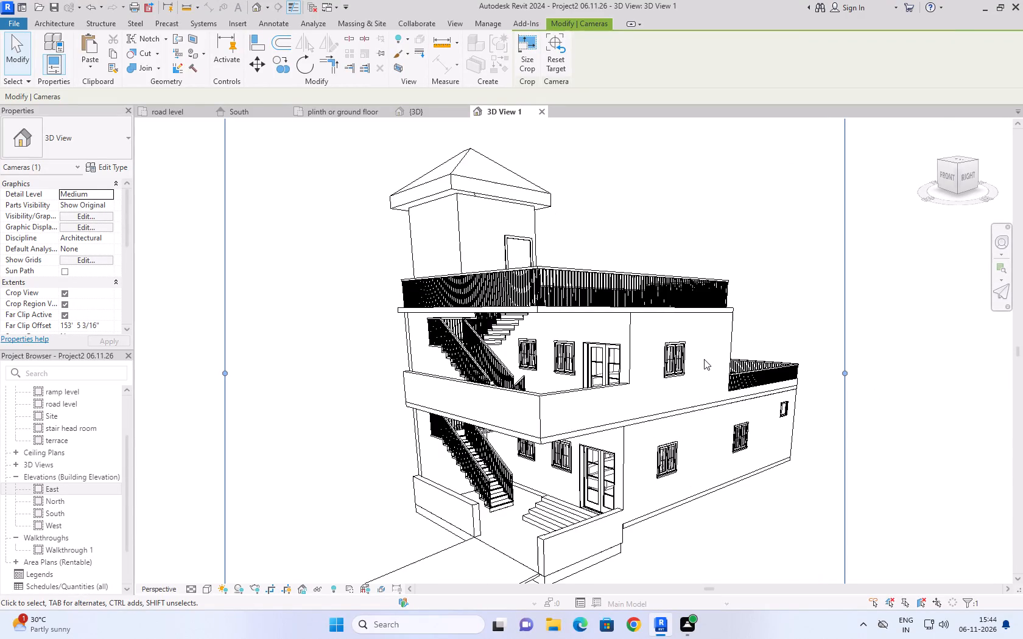
pyautogui.scroll(-2, 709, 355)
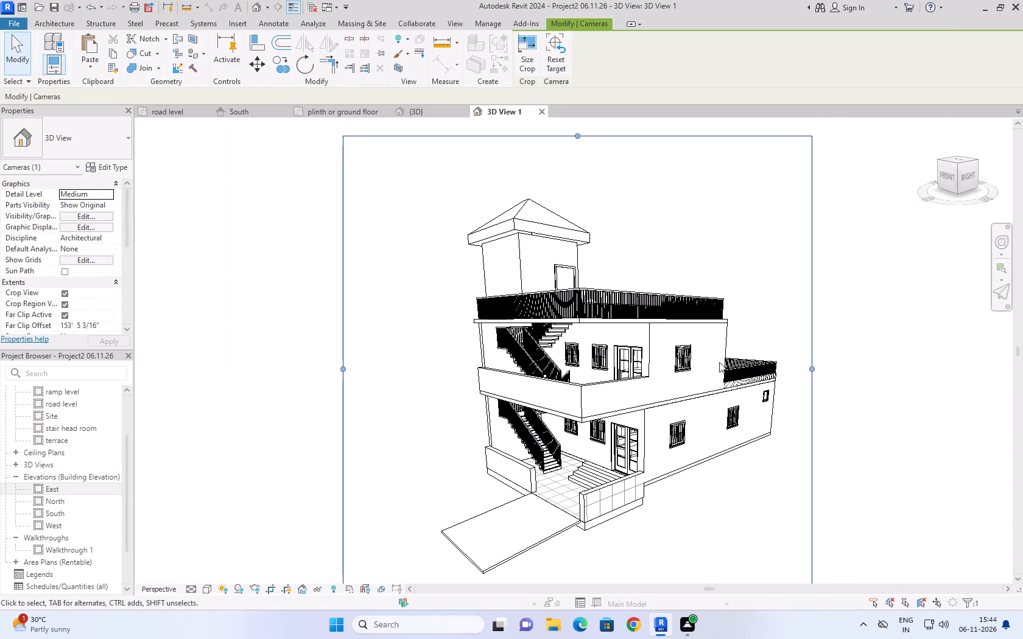
pyautogui.rightClick(758, 293)
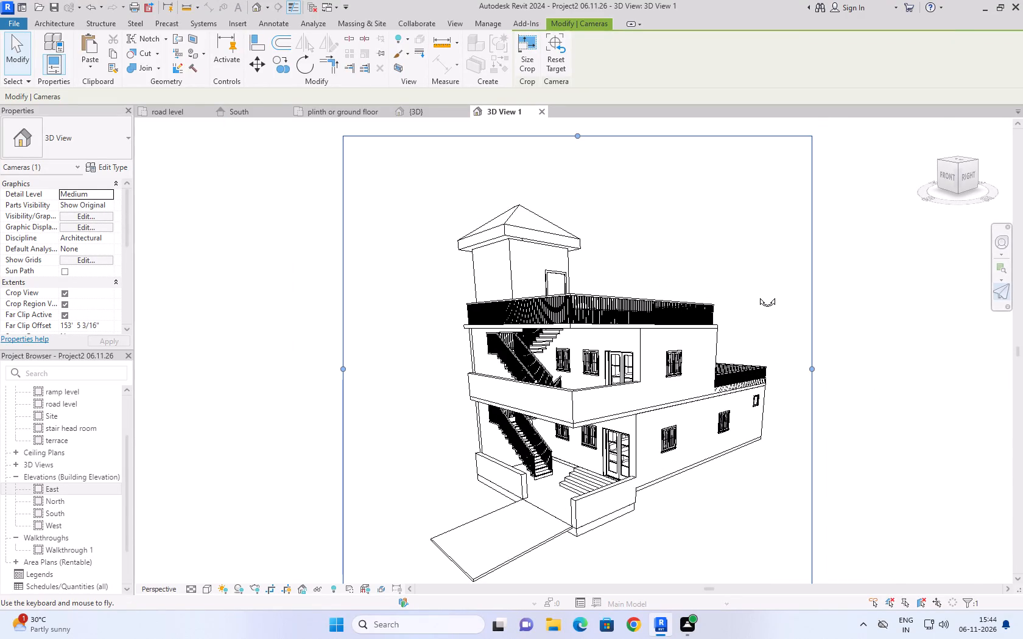
pyautogui.moveTo(752, 285); pyautogui.dragTo(726, 239, button='middle')
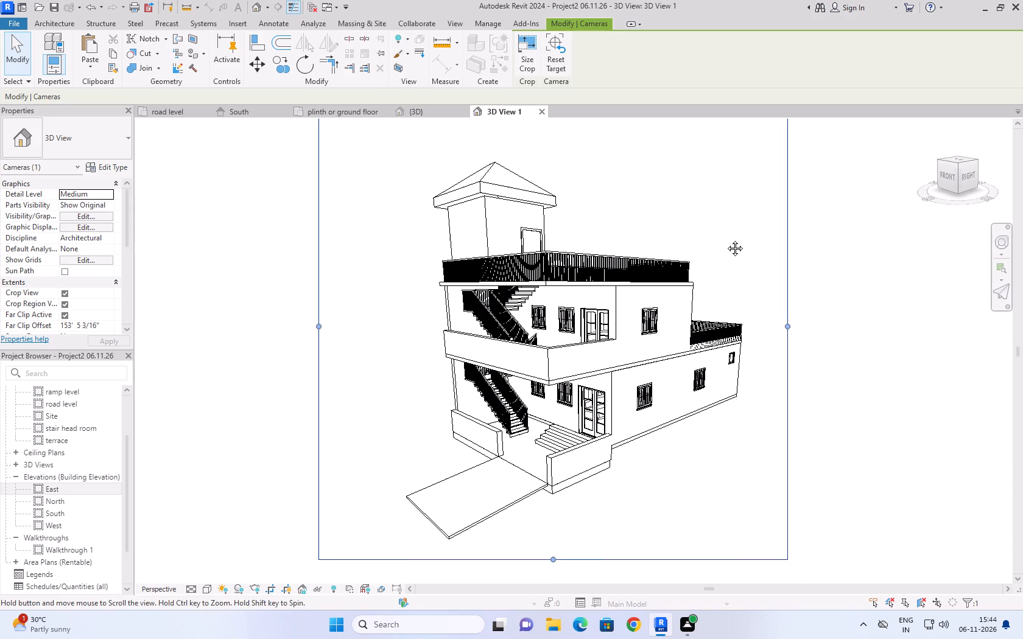
pyautogui.moveTo(726, 239); pyautogui.dragTo(723, 229, button='middle')
pyautogui.scroll(2, 723, 229)
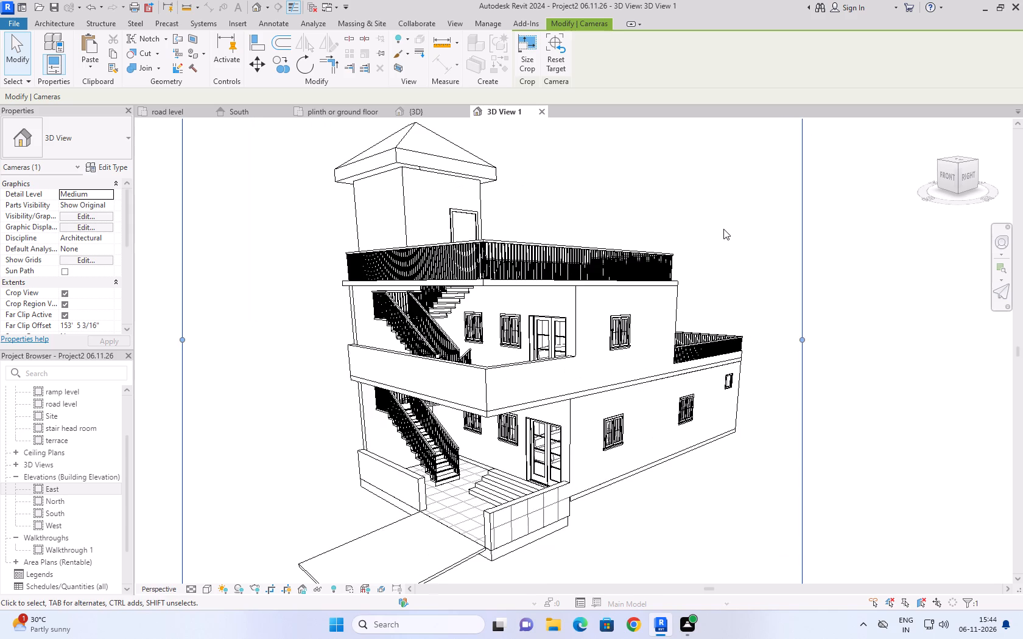
pyautogui.scroll(-1, 723, 229)
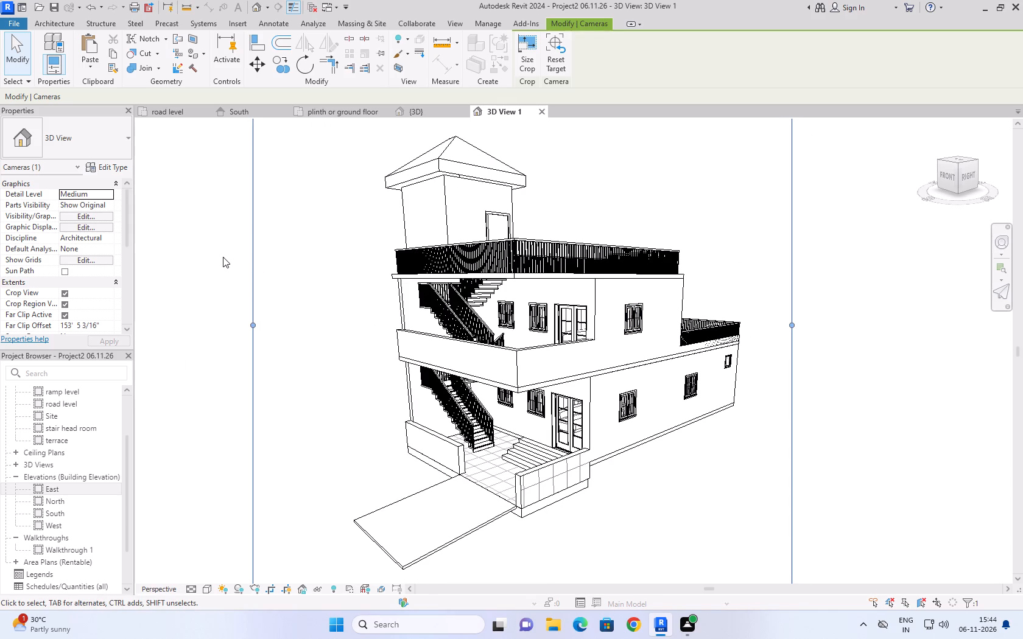
# Render the camera view at Medium quality with Printer resolution at 300 DPI.
pyautogui.write('rr')
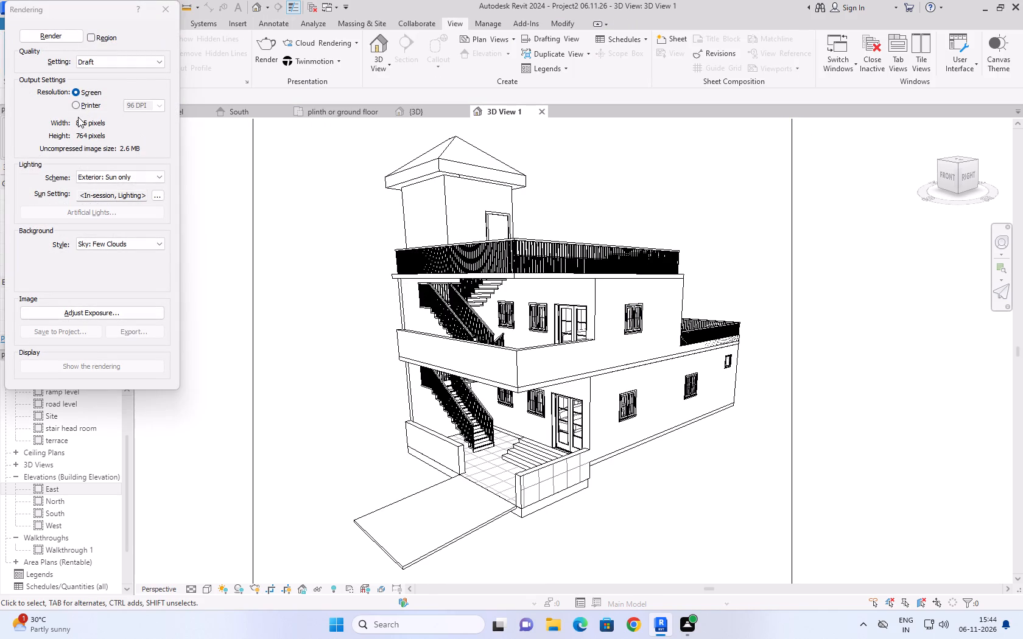
pyautogui.click(90, 57)
pyautogui.click(94, 79)
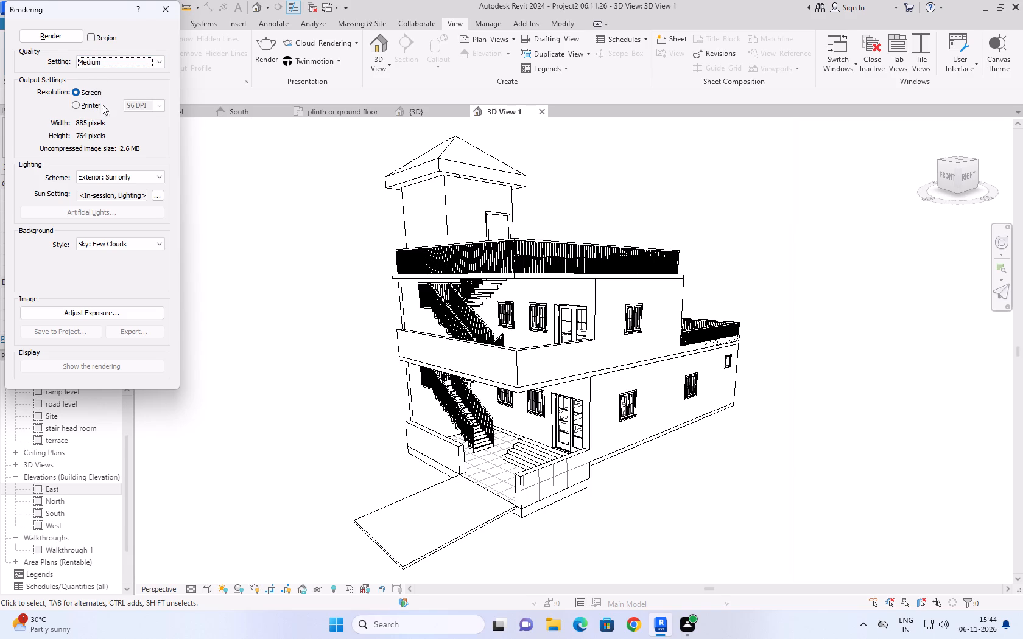
pyautogui.click(81, 108)
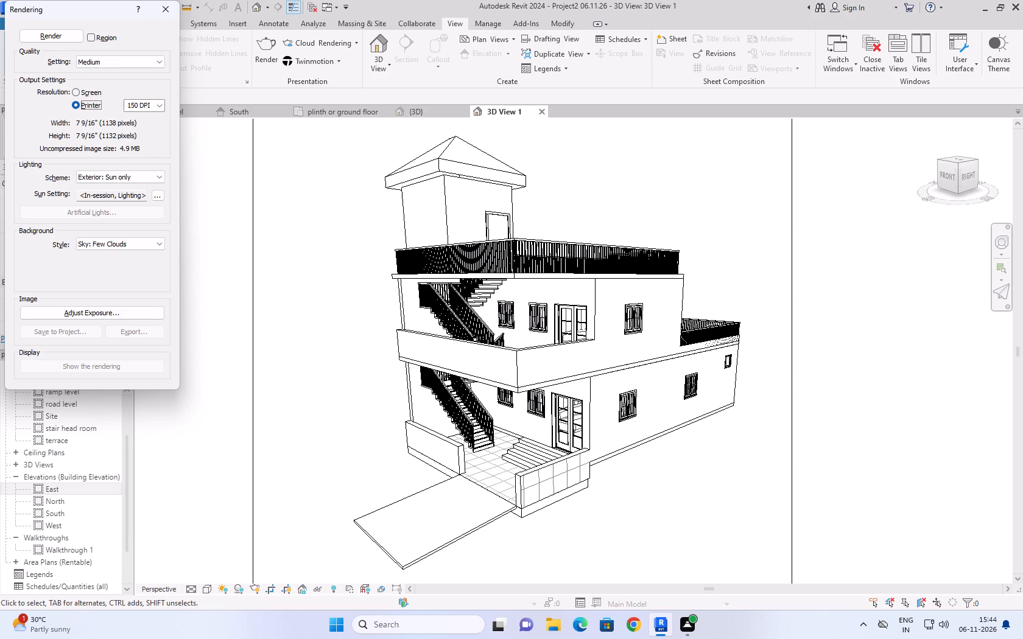
pyautogui.click(160, 105)
pyautogui.click(144, 129)
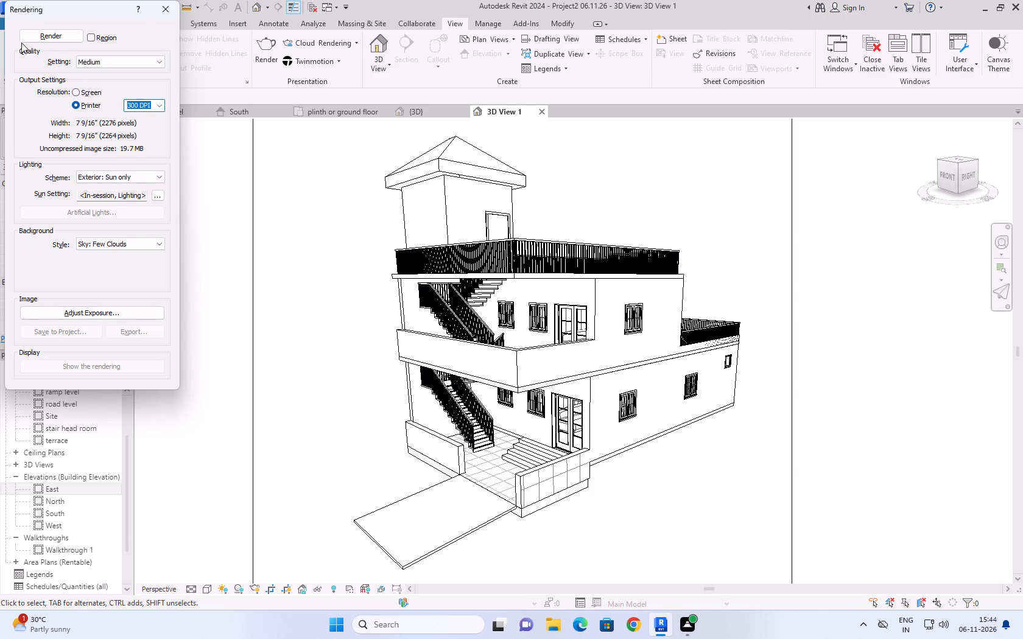
pyautogui.click(52, 35)
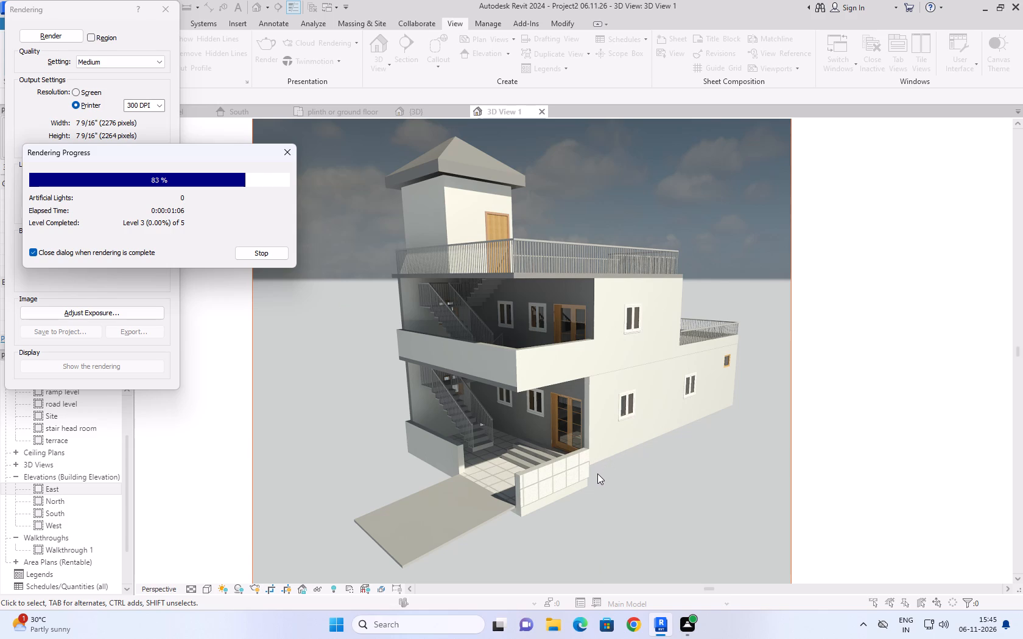
pyautogui.moveTo(715, 436); pyautogui.dragTo(540, 441, button='middle')
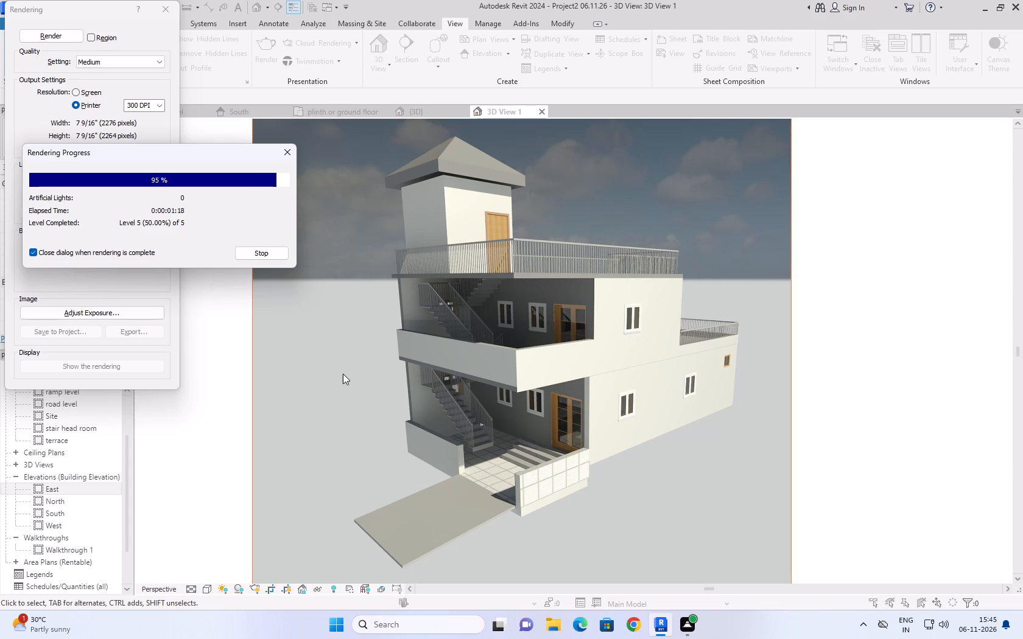
# Examine the rendered camera image up close around the entrance porch, steps and ramp, and close the rendering.
pyautogui.moveTo(213, 146); pyautogui.dragTo(462, 56)
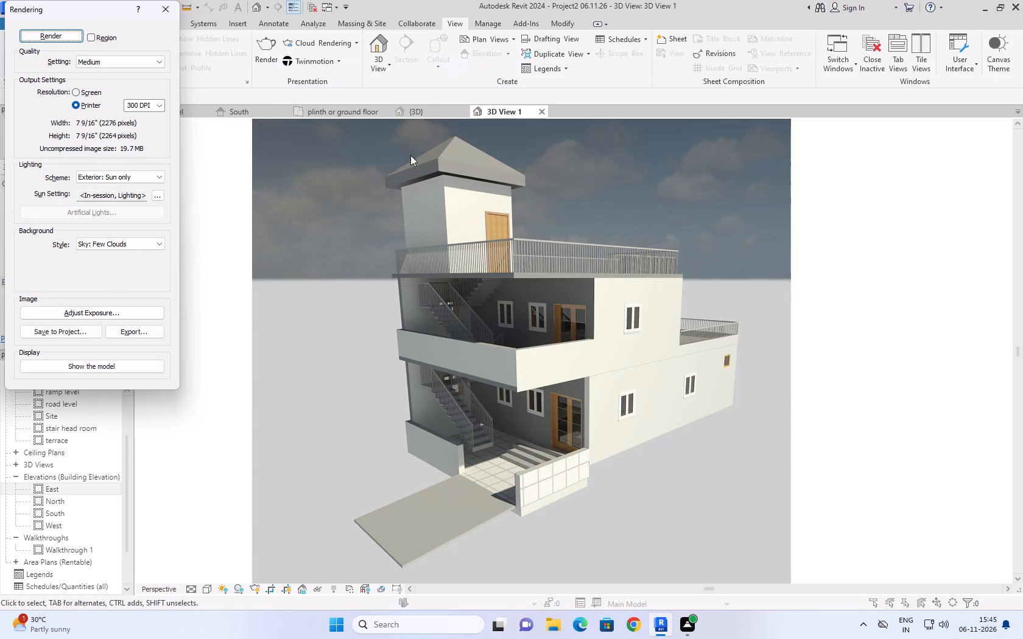
pyautogui.scroll(4, 699, 357)
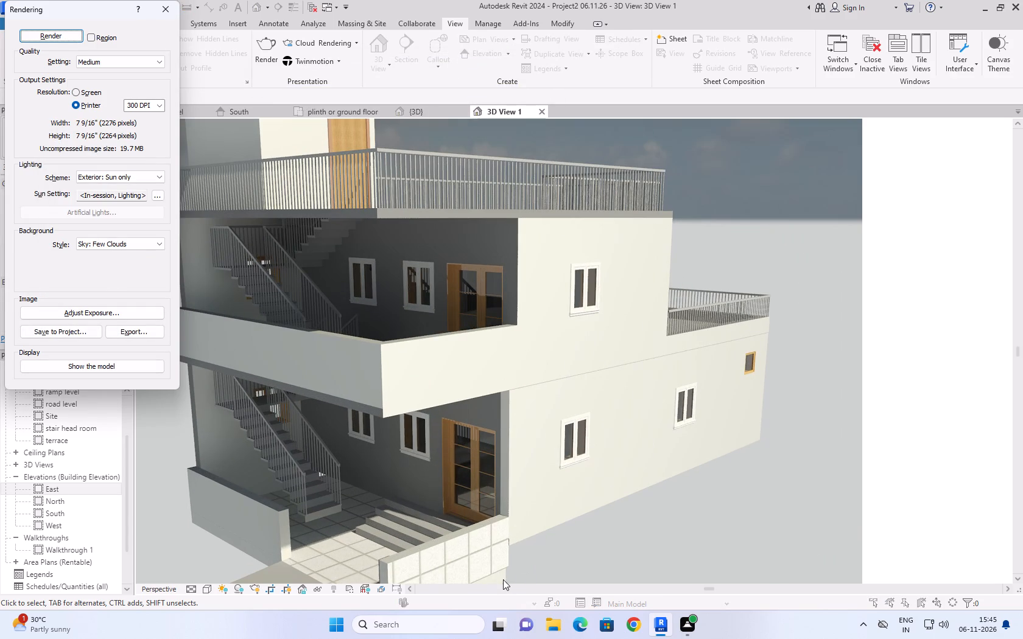
pyautogui.scroll(-3, 459, 315)
pyautogui.scroll(4, 458, 578)
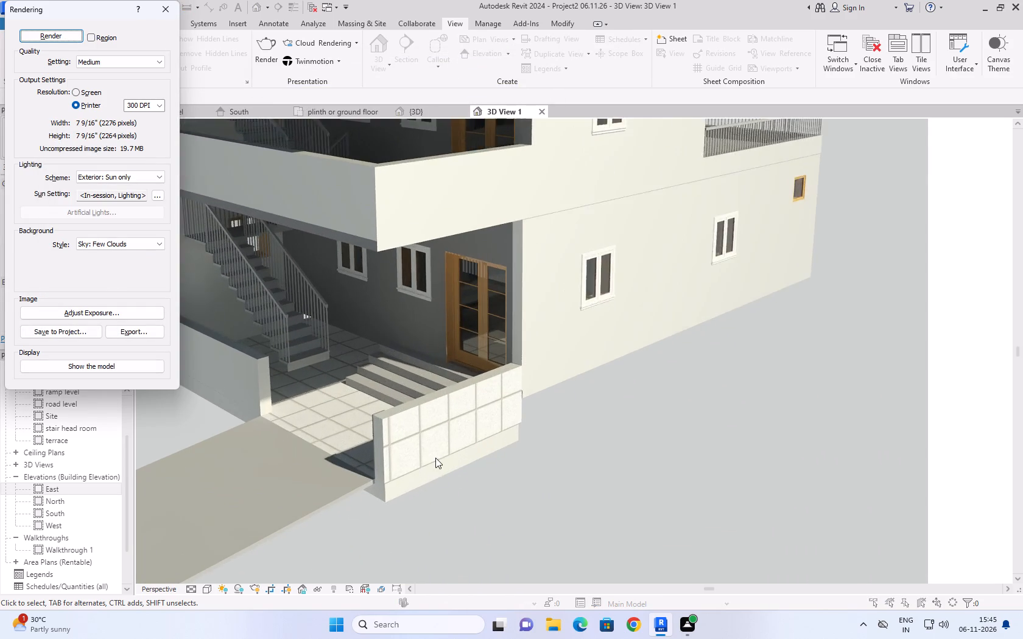
pyautogui.scroll(4, 435, 457)
pyautogui.moveTo(358, 314); pyautogui.dragTo(518, 306, button='middle')
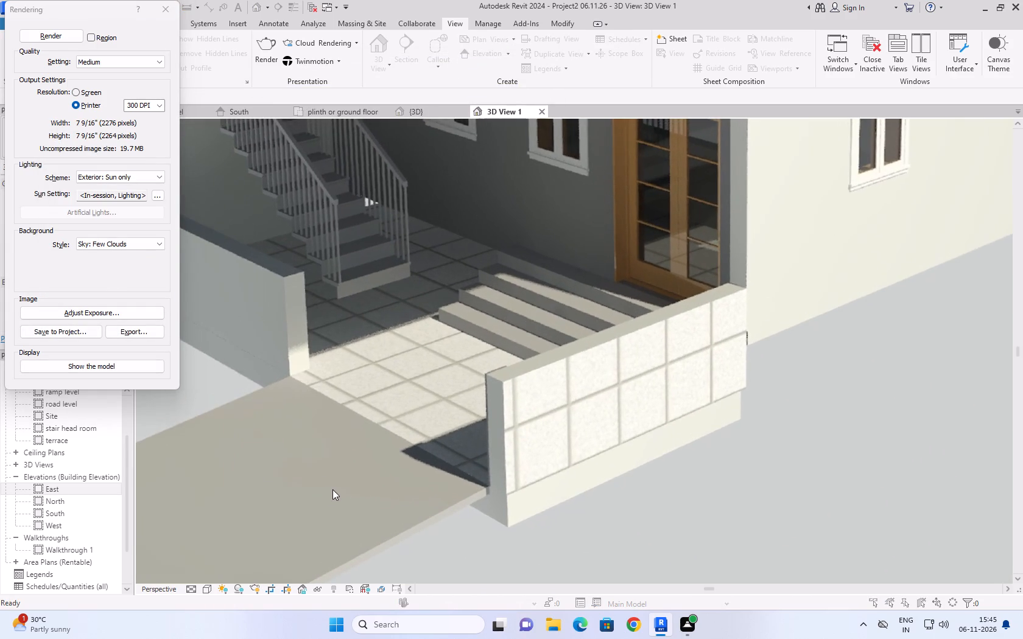
pyautogui.scroll(-4, 329, 492)
pyautogui.scroll(4, 406, 420)
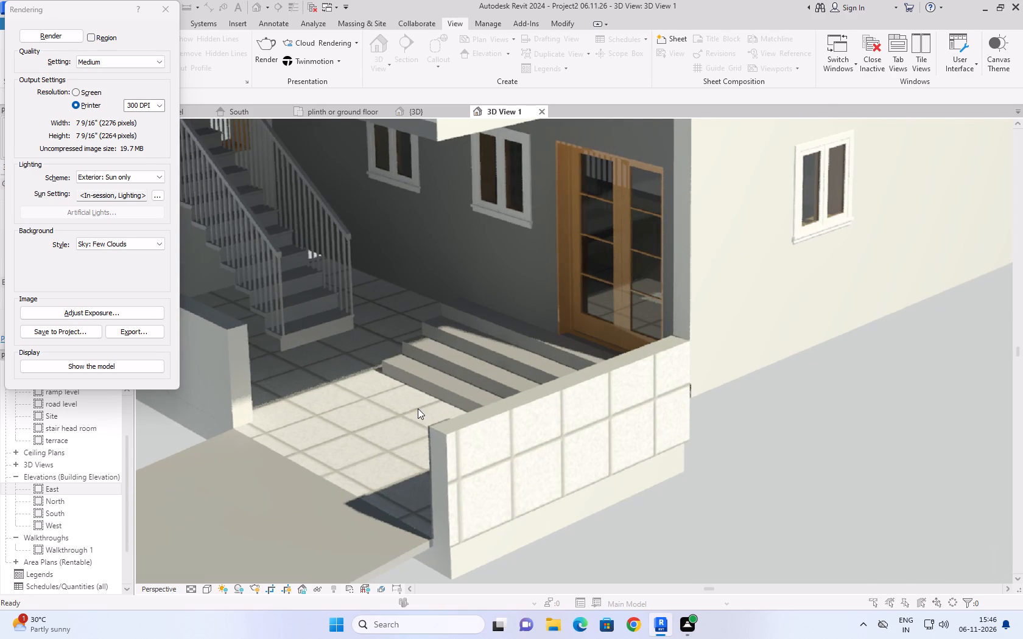
pyautogui.scroll(7, 473, 366)
pyautogui.scroll(-5, 473, 366)
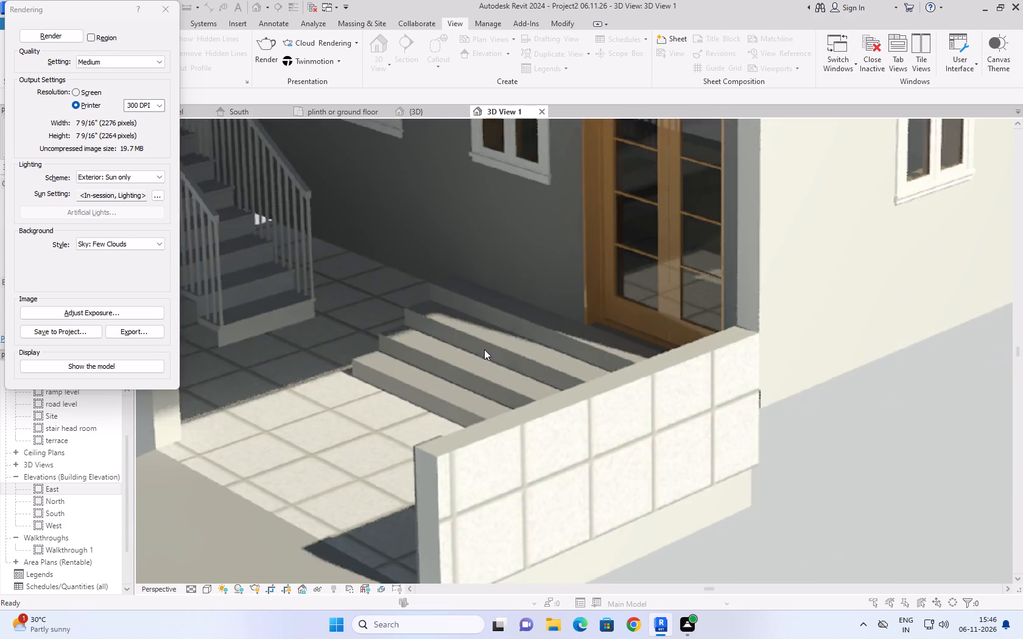
pyautogui.scroll(-11, 484, 349)
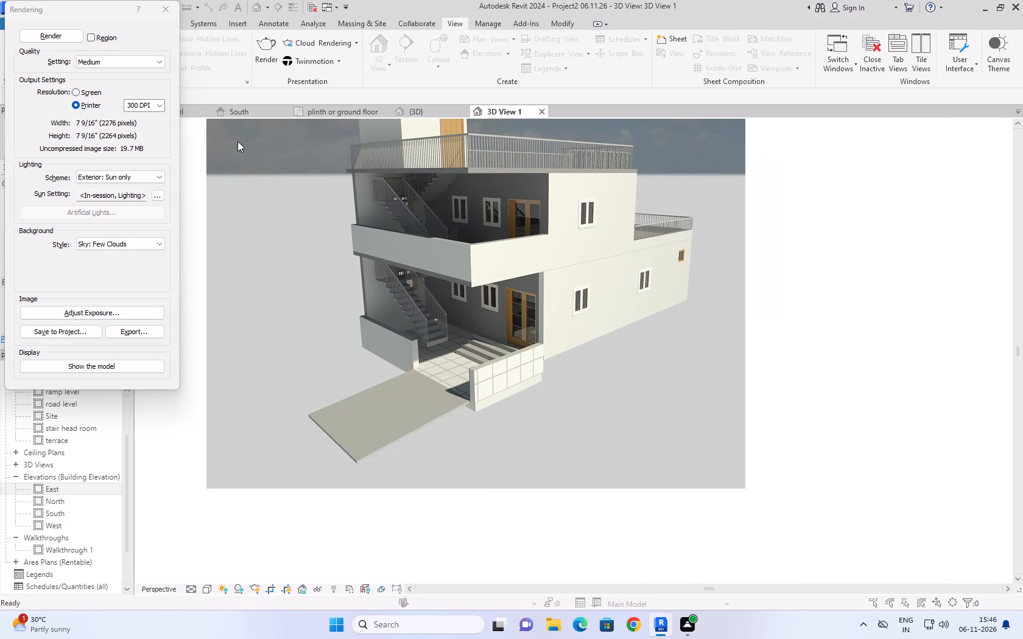
pyautogui.click(172, 5)
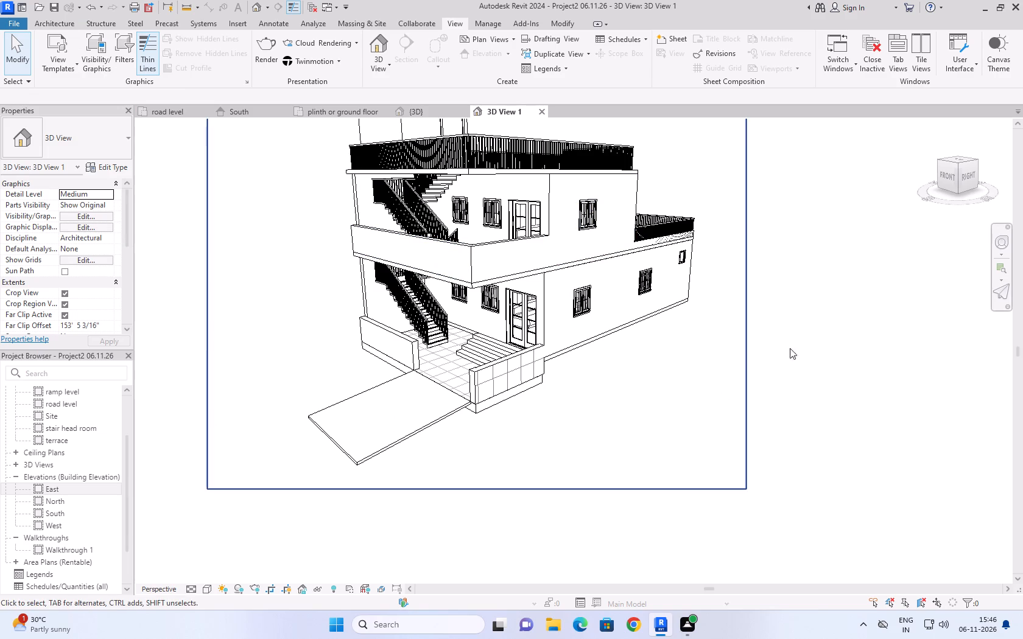
# In the {3D} view, paint the right-side exterior walls of the ground and upper storeys with Birch.
pyautogui.click(853, 281)
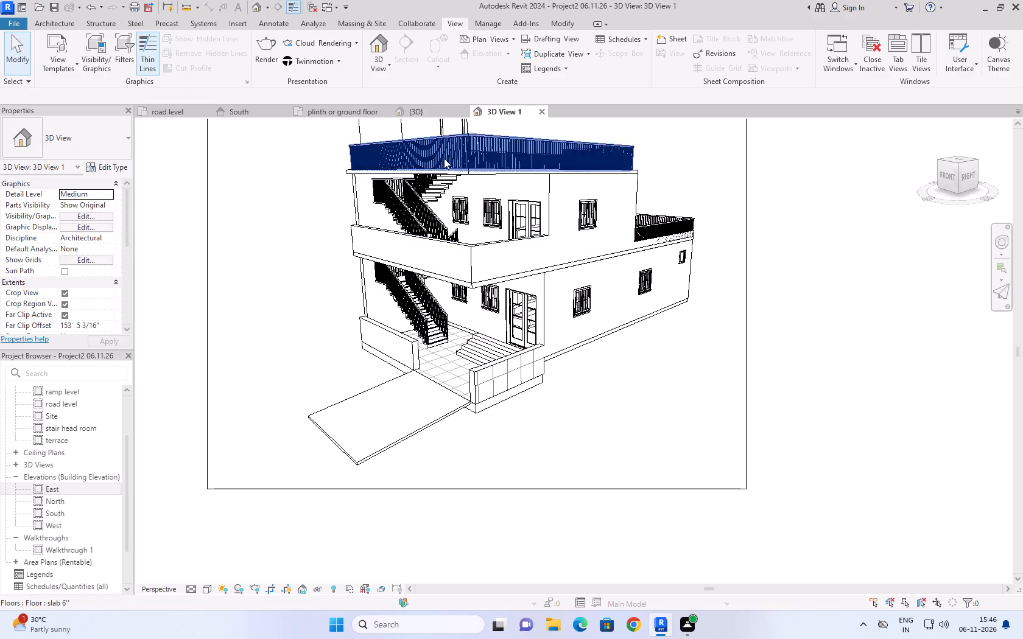
pyautogui.click(318, 116)
pyautogui.click(442, 119)
pyautogui.click(441, 114)
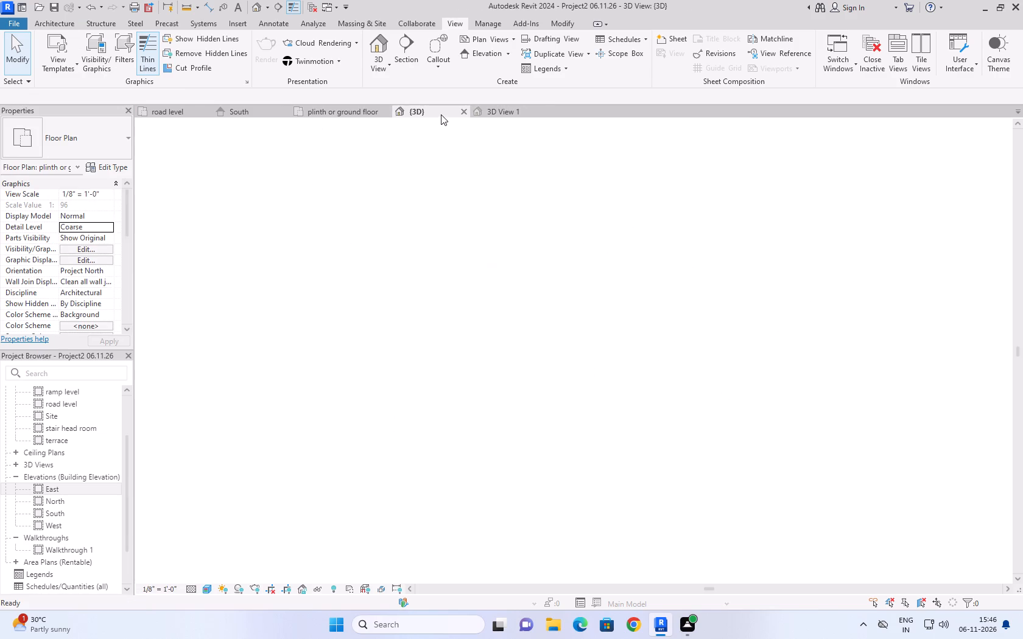
pyautogui.moveTo(647, 386); pyautogui.dragTo(594, 441, button='middle')
pyautogui.scroll(-2, 594, 441)
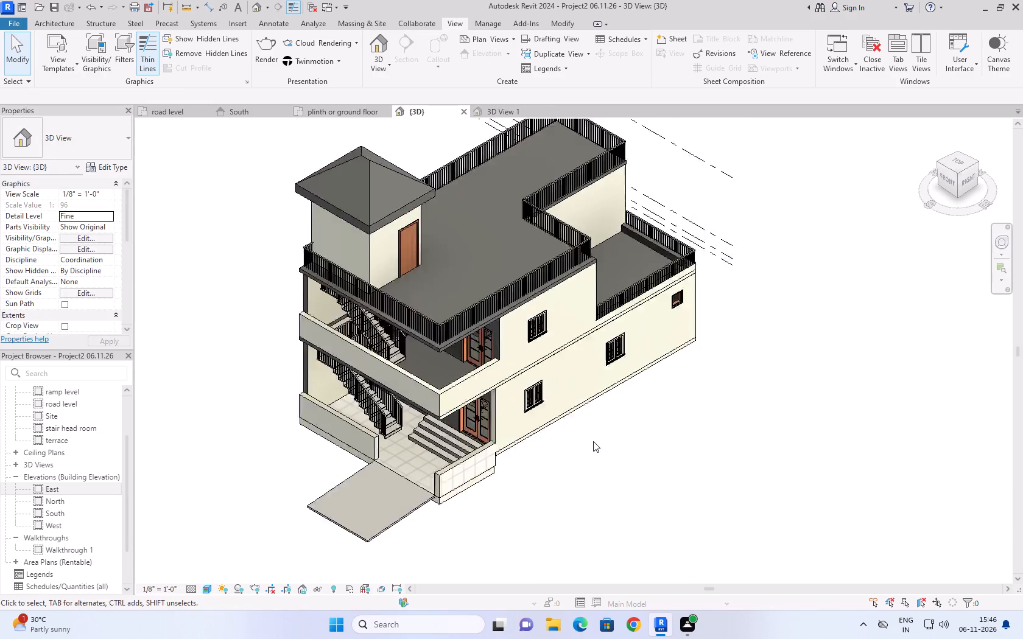
pyautogui.write('pt')
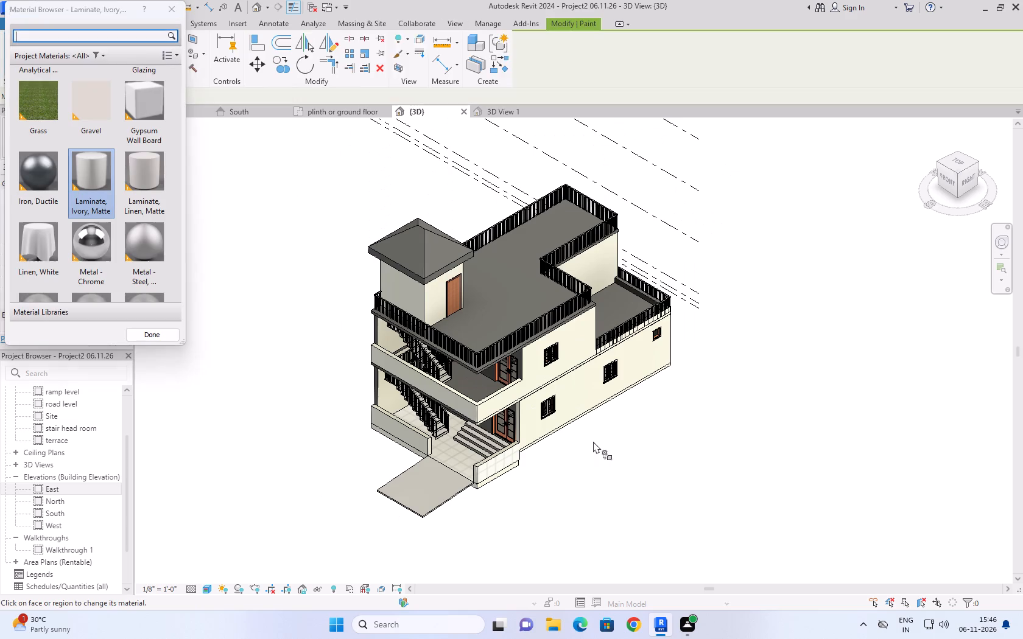
pyautogui.scroll(5, 116, 152)
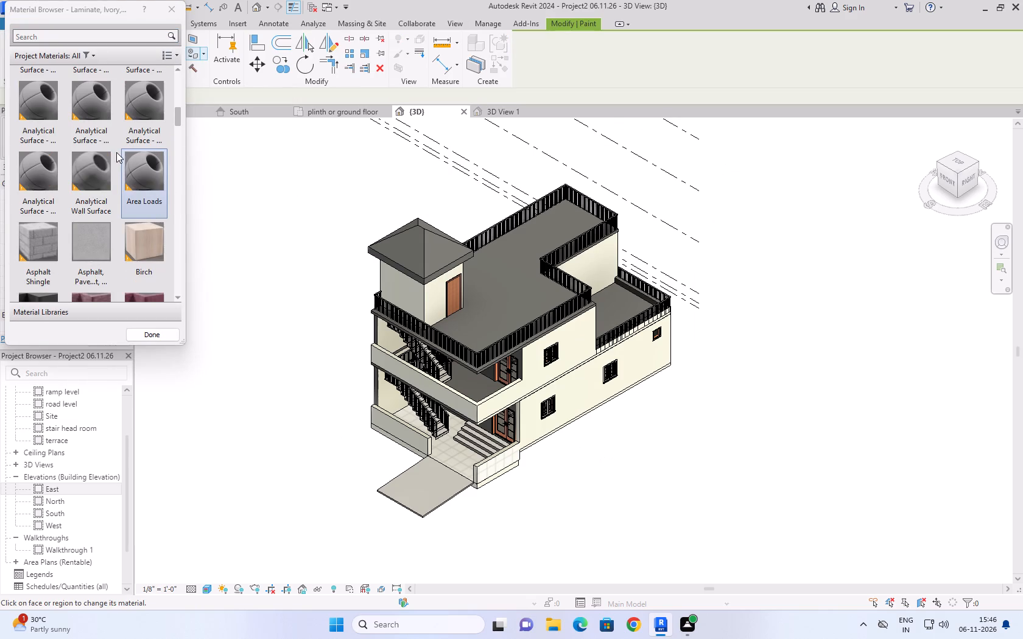
pyautogui.scroll(-2, 116, 152)
pyautogui.scroll(2, 116, 152)
pyautogui.doubleClick(147, 232)
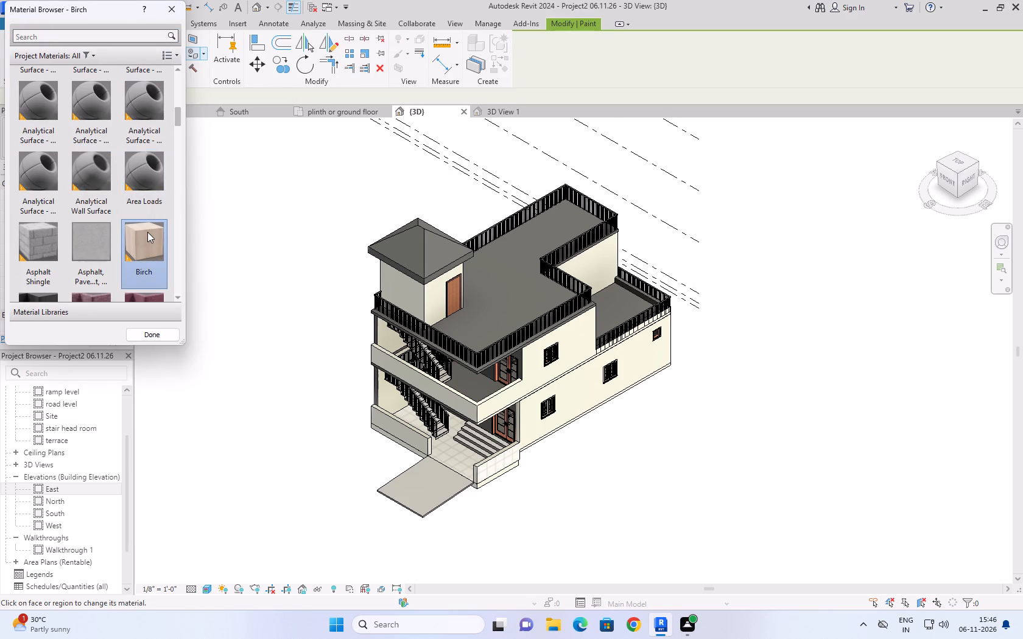
pyautogui.click(571, 402)
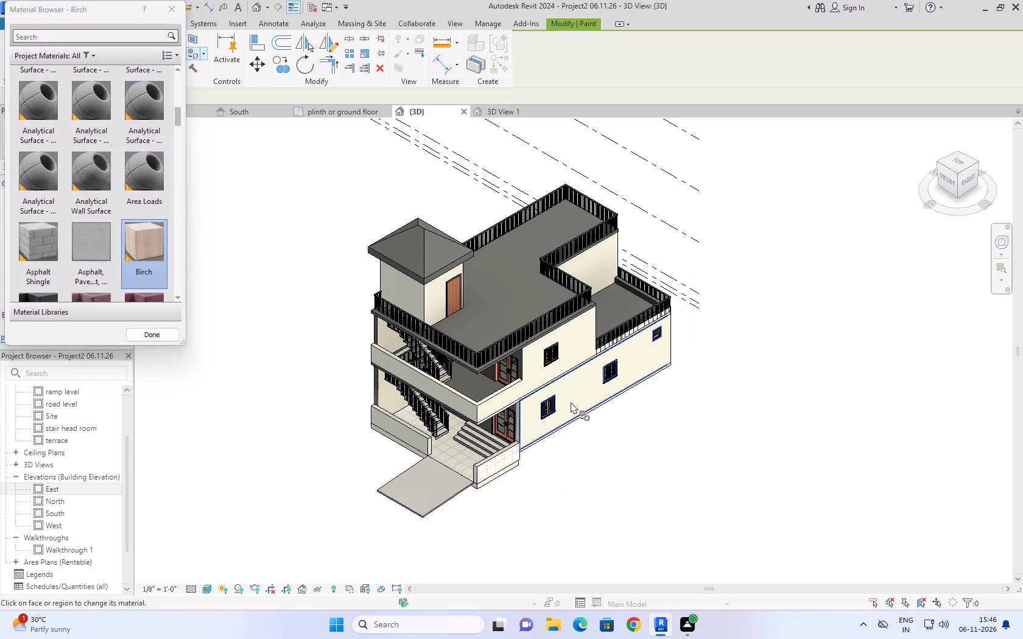
pyautogui.click(572, 347)
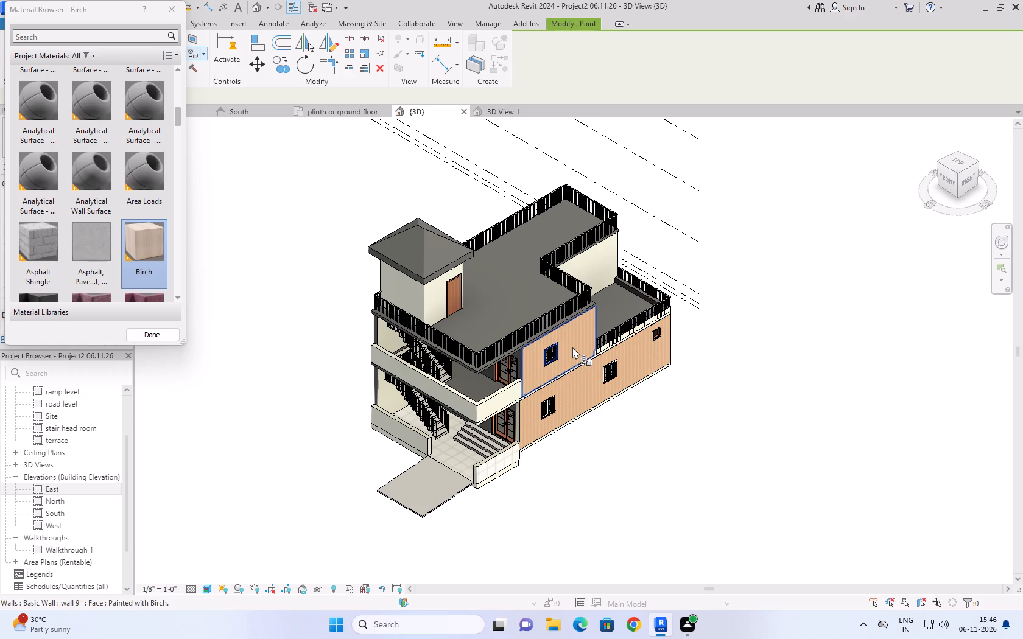
# Paint the balcony parapet's side and front faces and the set-back upper wall beside the rear terrace with Birch.
pyautogui.click(508, 394)
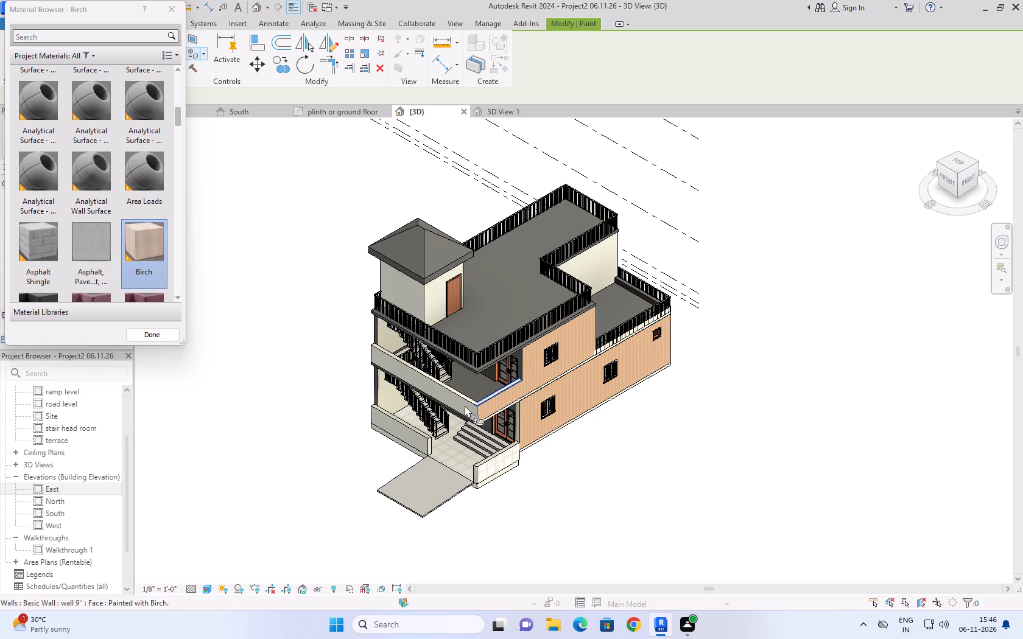
pyautogui.click(465, 405)
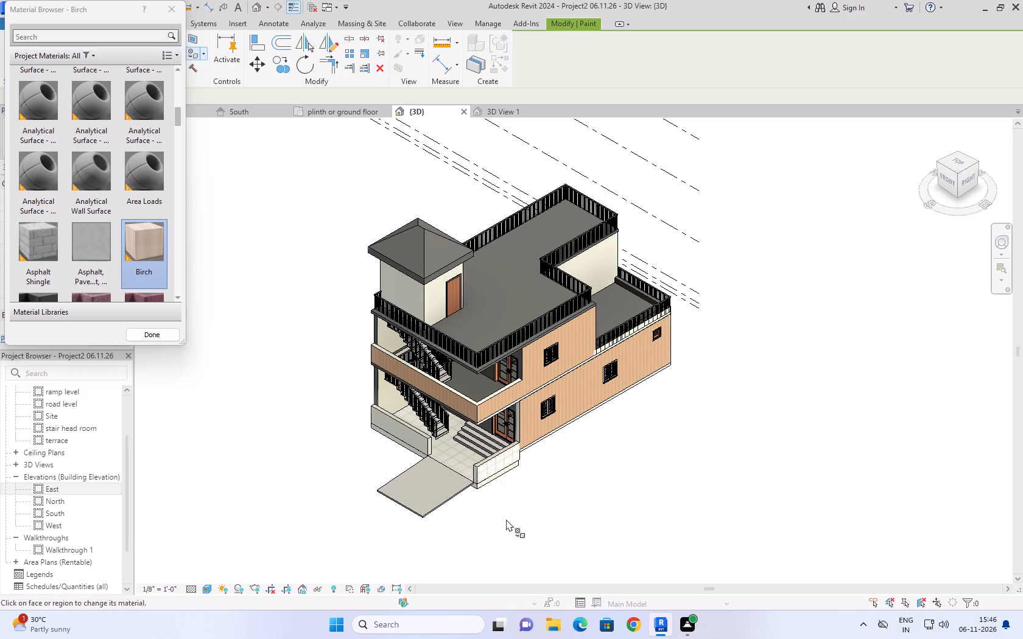
pyautogui.click(597, 268)
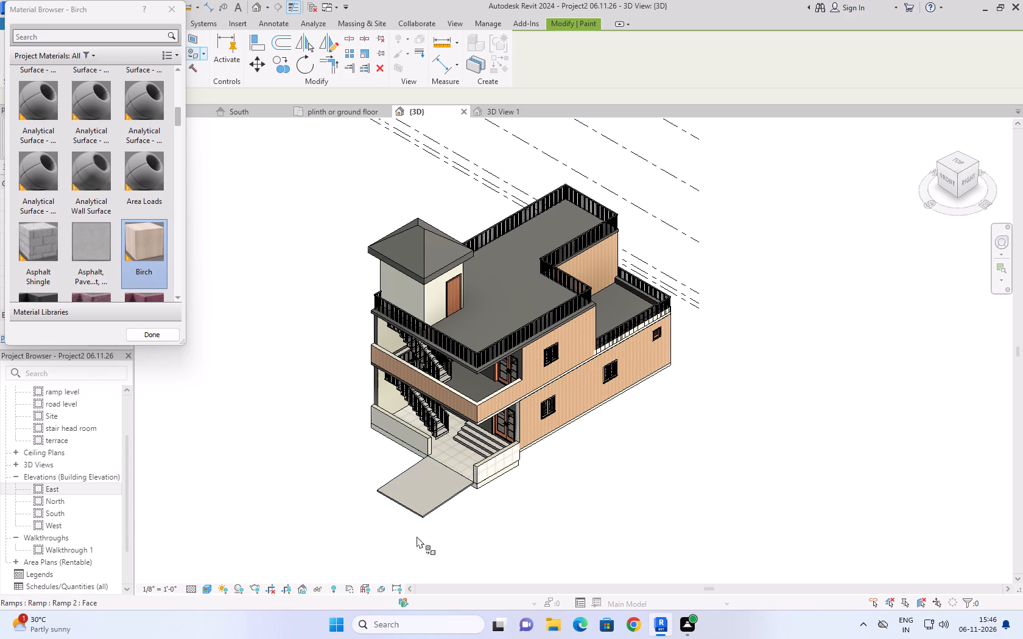
# Paint the low wall face below the rear terrace's right-side railing with Birch.
pyautogui.scroll(5, 532, 504)
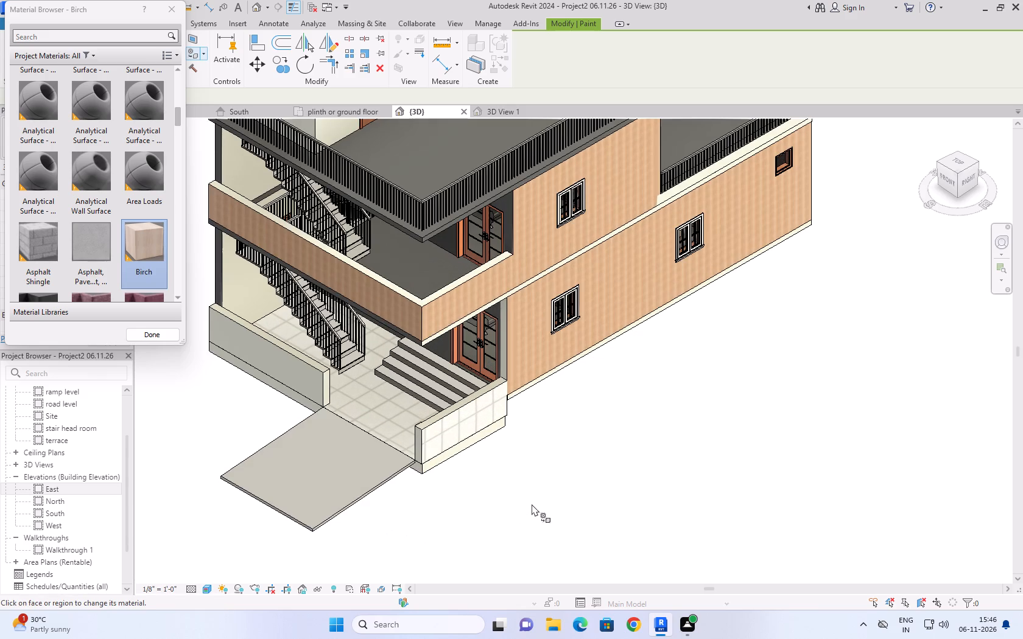
pyautogui.scroll(1, 532, 504)
pyautogui.scroll(-3, 532, 504)
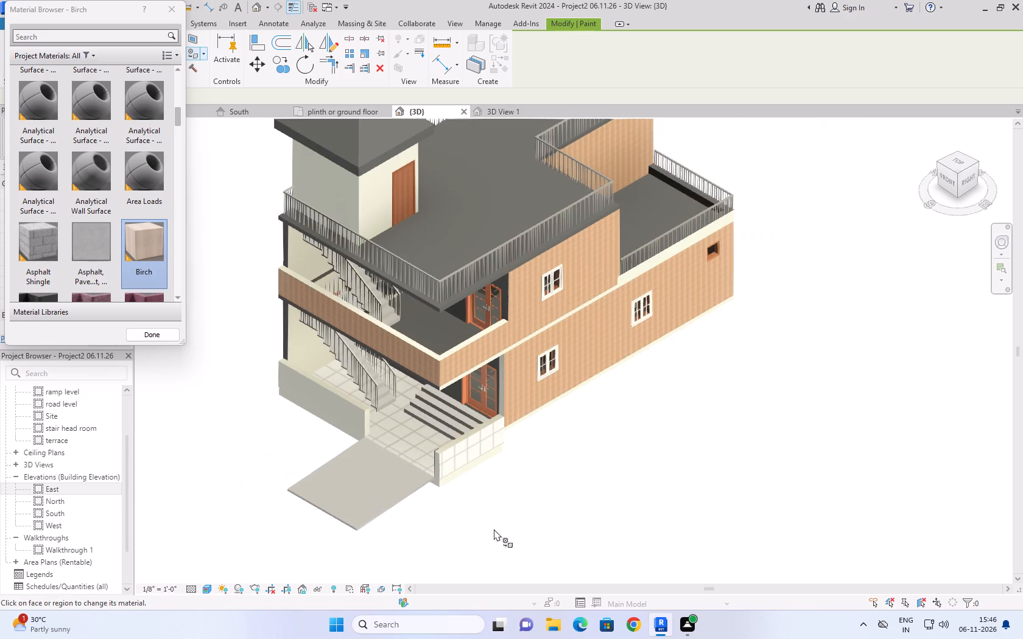
pyautogui.scroll(3, 665, 231)
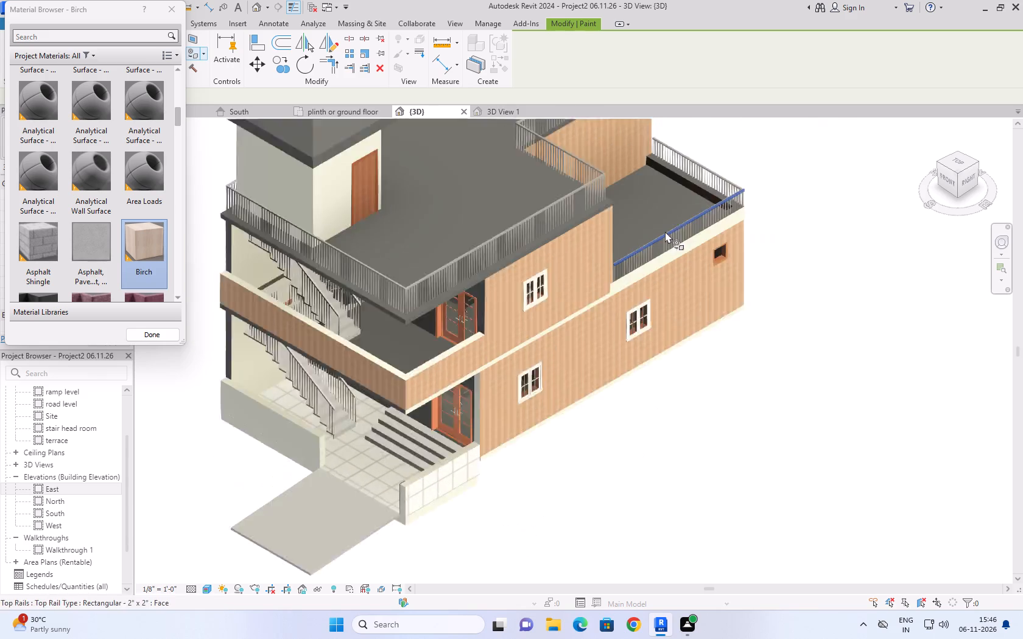
pyautogui.scroll(6, 665, 231)
pyautogui.middleClick(665, 231)
pyautogui.scroll(2, 665, 231)
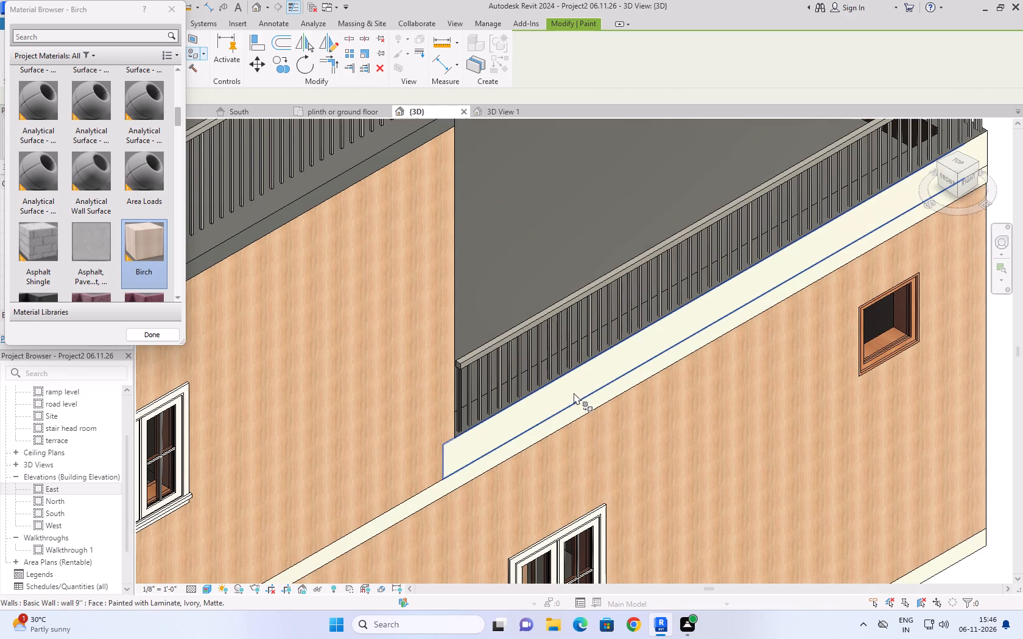
pyautogui.click(574, 393)
# Paint the front and right outer faces of the entrance porch's low walls with Birch and finish painting.
pyautogui.scroll(-8, 574, 393)
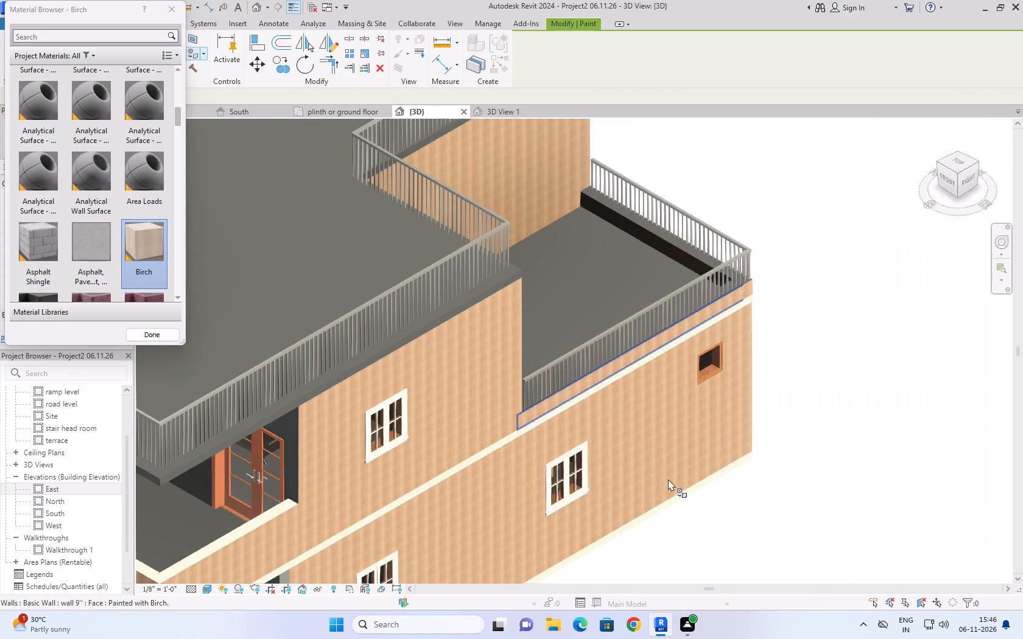
pyautogui.scroll(-1, 668, 479)
pyautogui.scroll(-4, 716, 414)
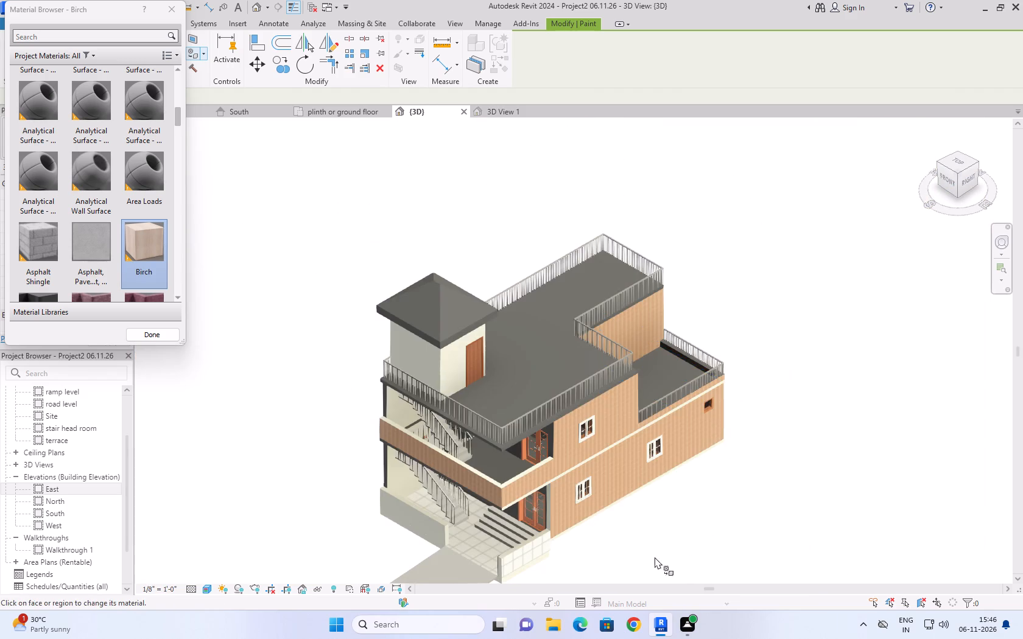
pyautogui.scroll(-3, 664, 444)
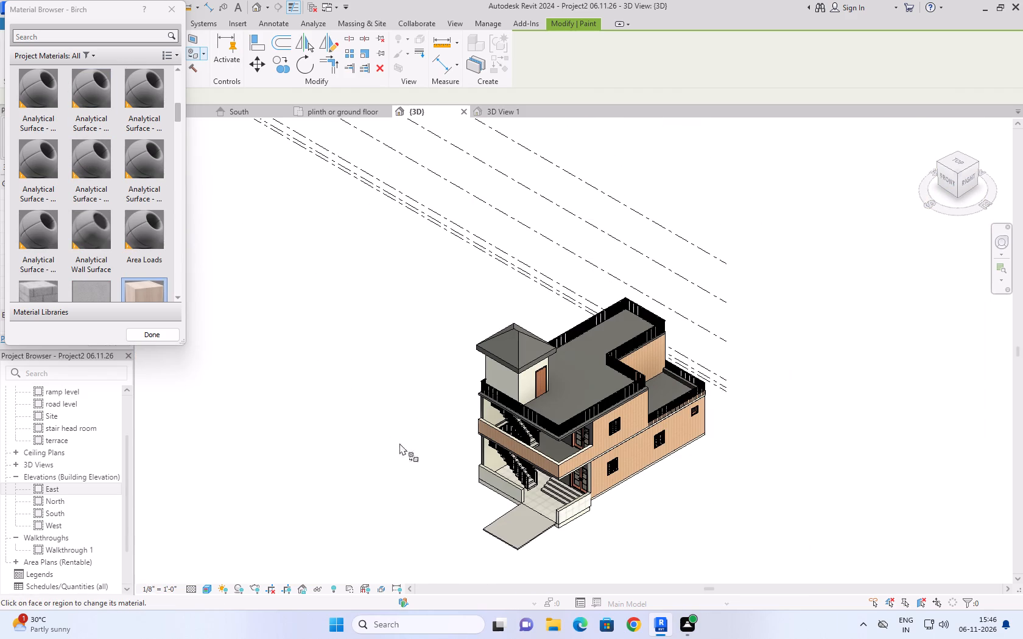
pyautogui.scroll(7, 475, 492)
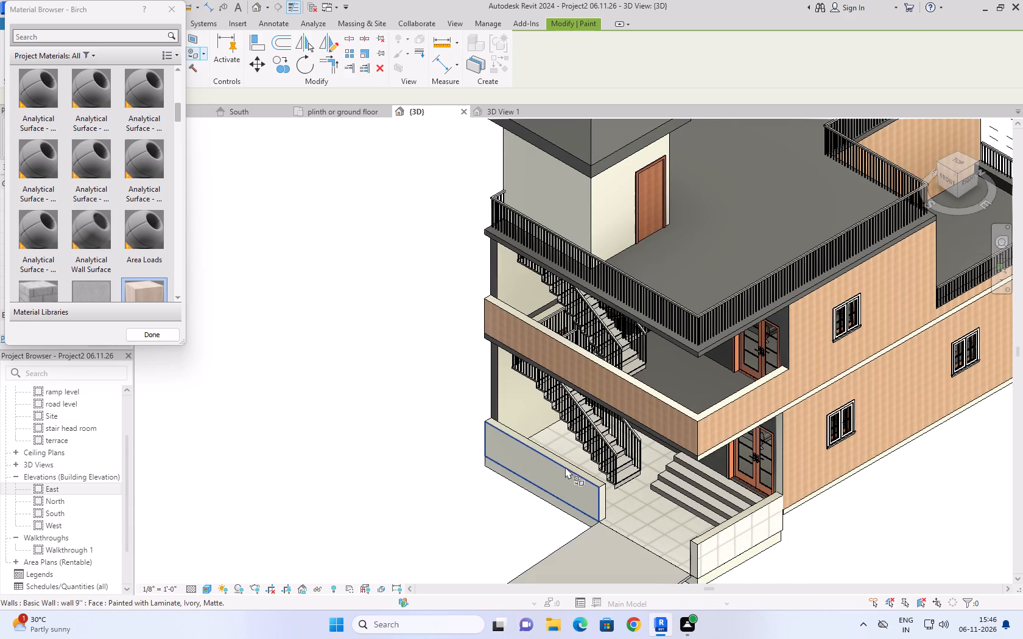
pyautogui.click(564, 470)
pyautogui.scroll(-3, 334, 355)
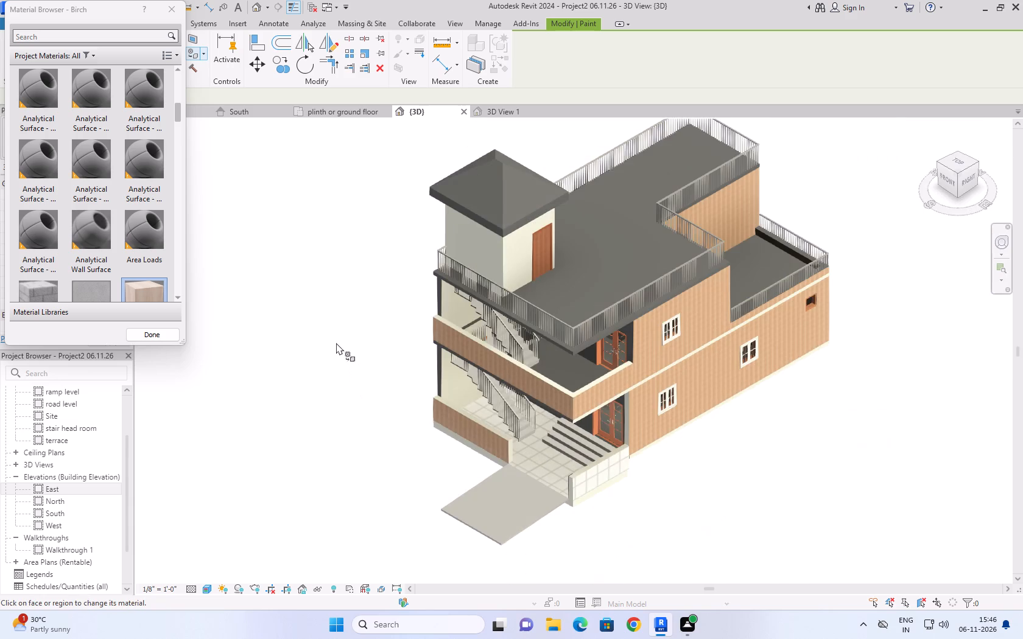
pyautogui.scroll(-3, 336, 343)
pyautogui.scroll(8, 504, 457)
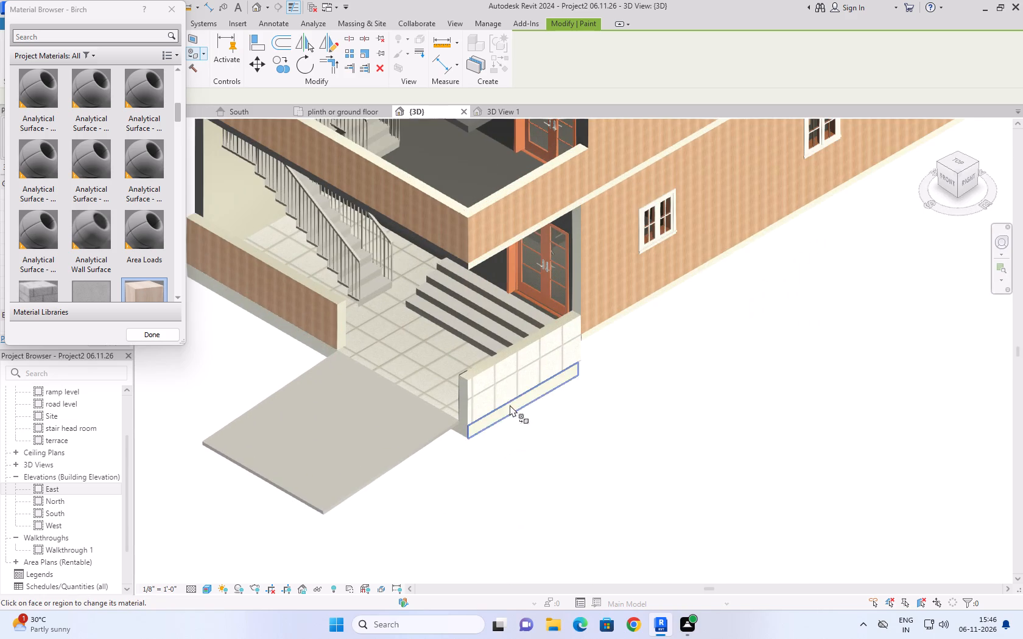
pyautogui.click(508, 377)
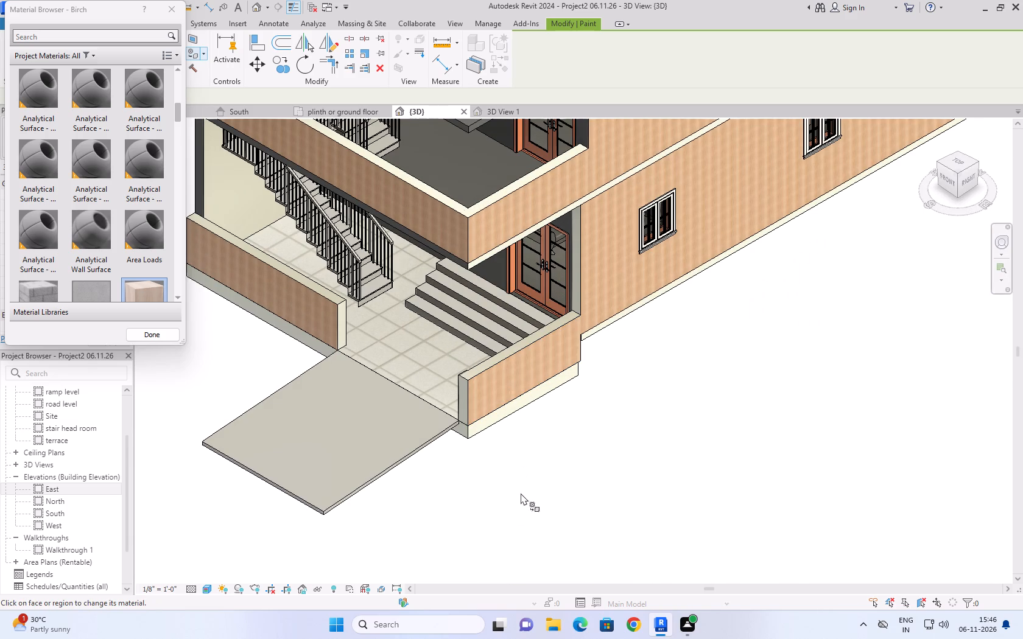
pyautogui.scroll(-8, 521, 493)
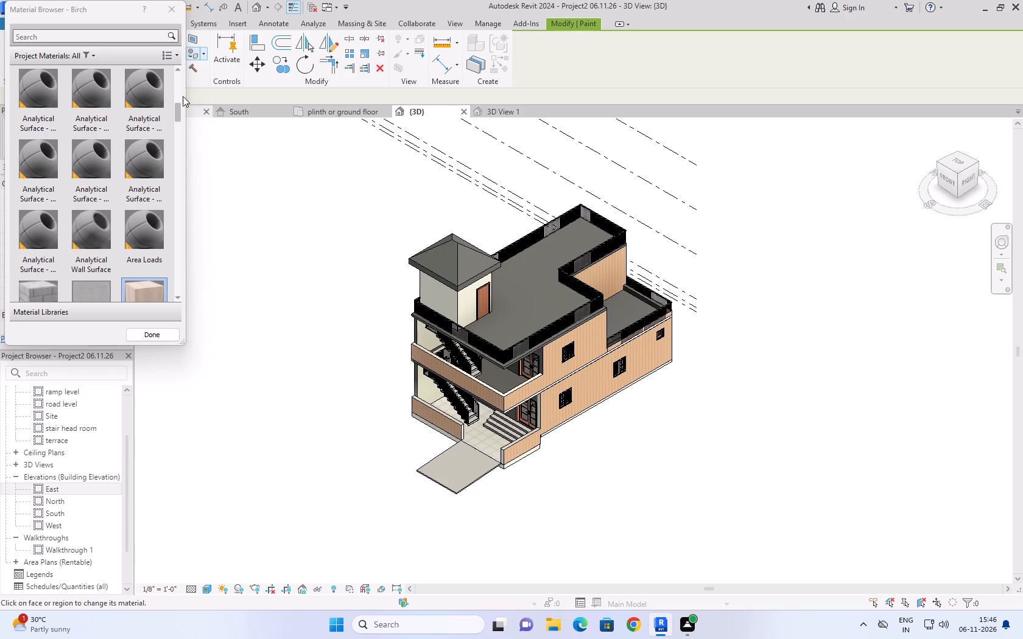
pyautogui.click(165, 0)
pyautogui.click(170, 8)
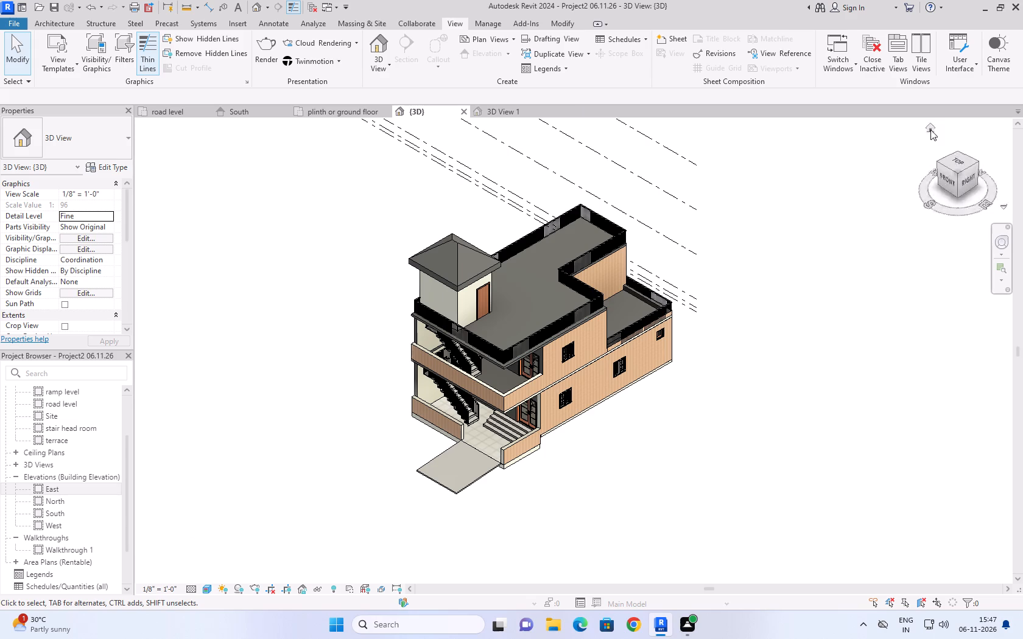
# In the plinth or ground floor plan, place a perspective camera off the house's front-right corner, aimed diagonally across the building past the master bedroom.
pyautogui.click(317, 110)
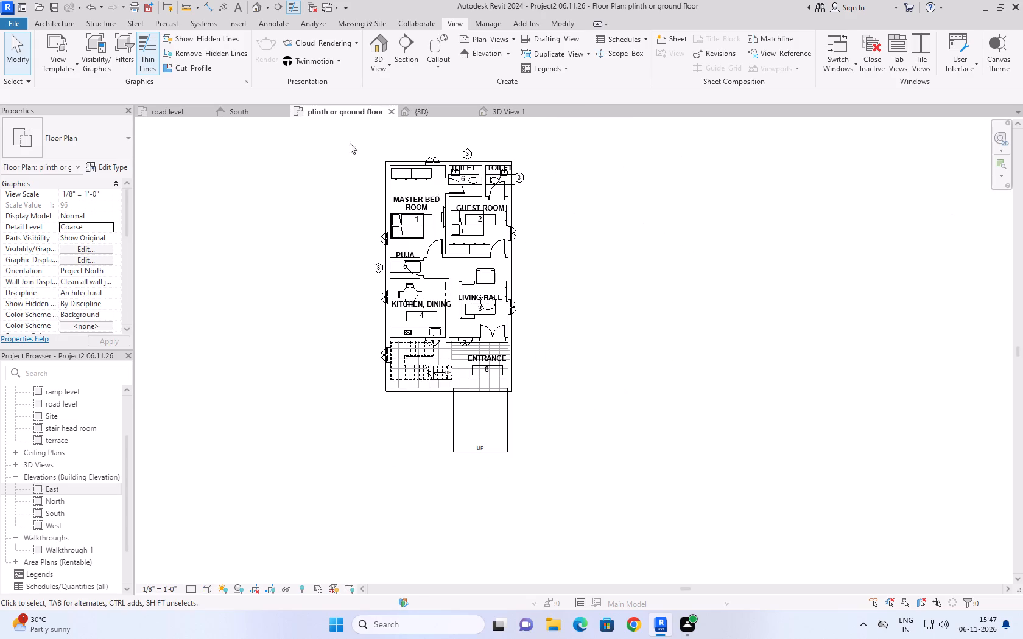
pyautogui.click(385, 75)
pyautogui.click(386, 71)
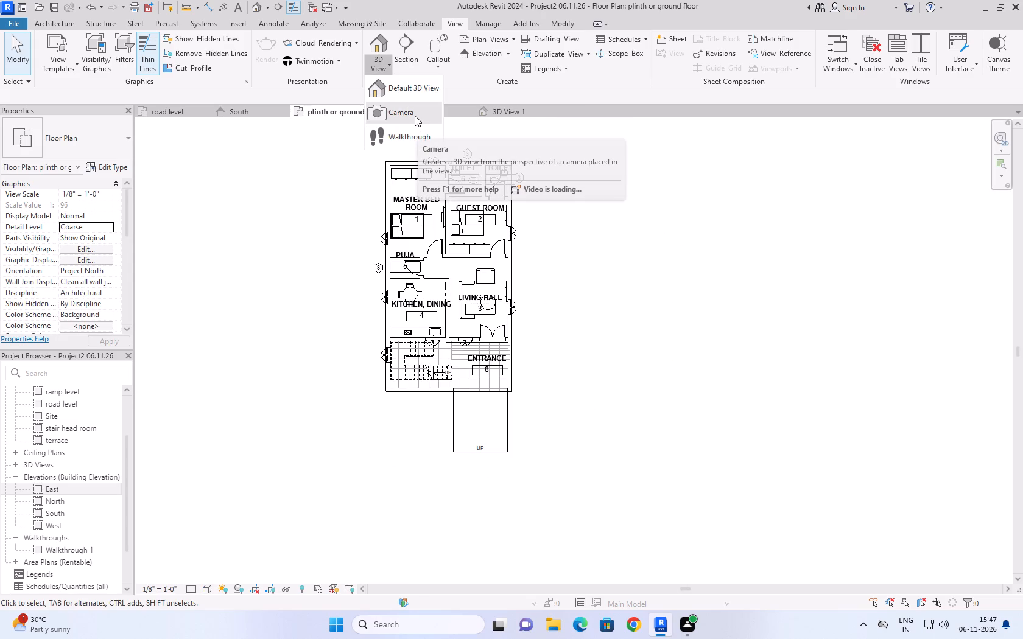
pyautogui.click(415, 116)
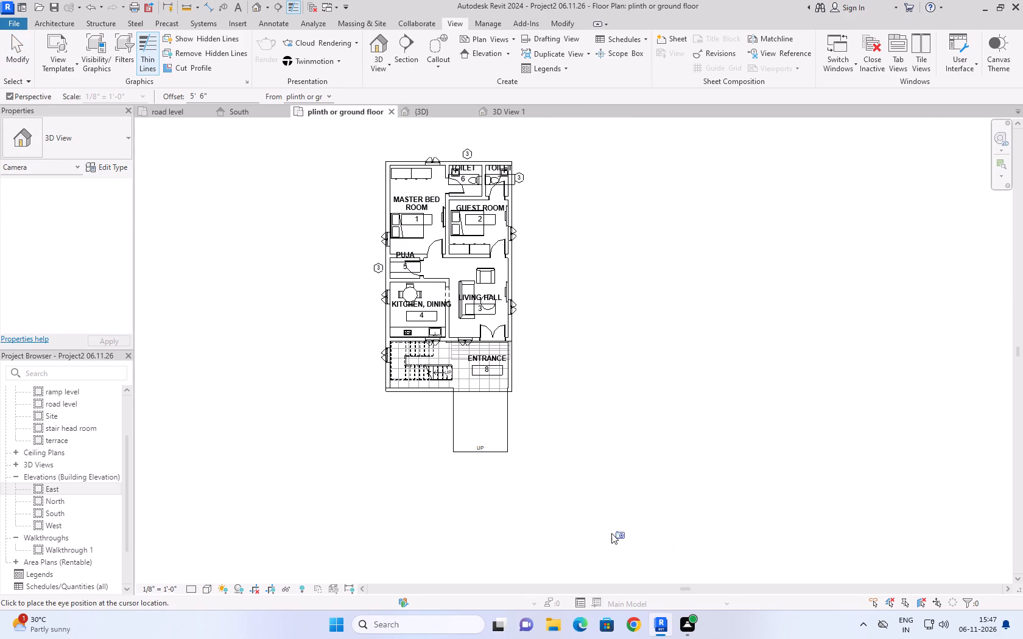
pyautogui.click(655, 545)
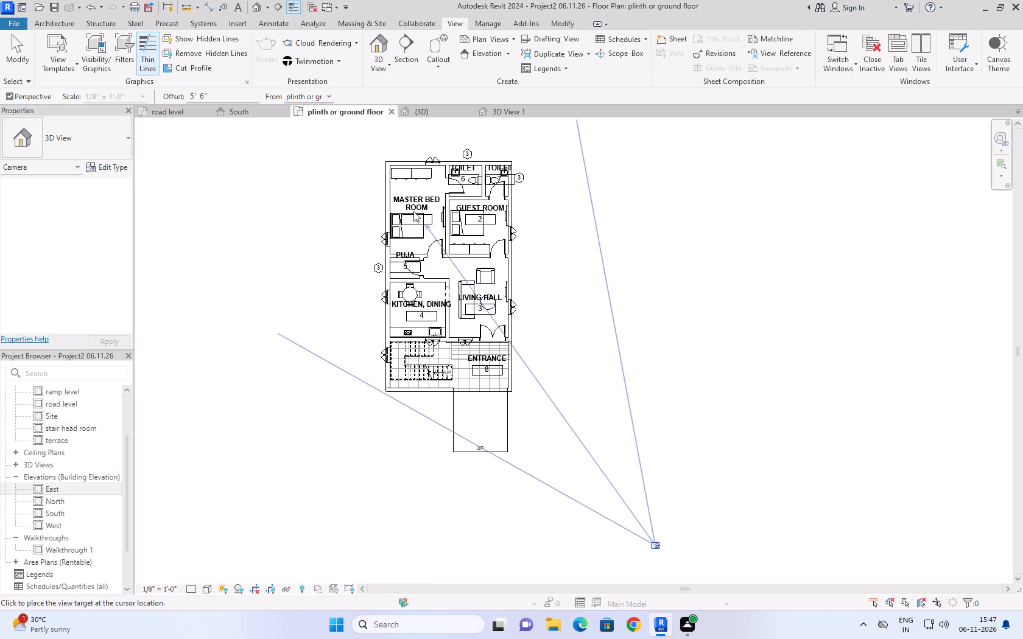
pyautogui.click(340, 141)
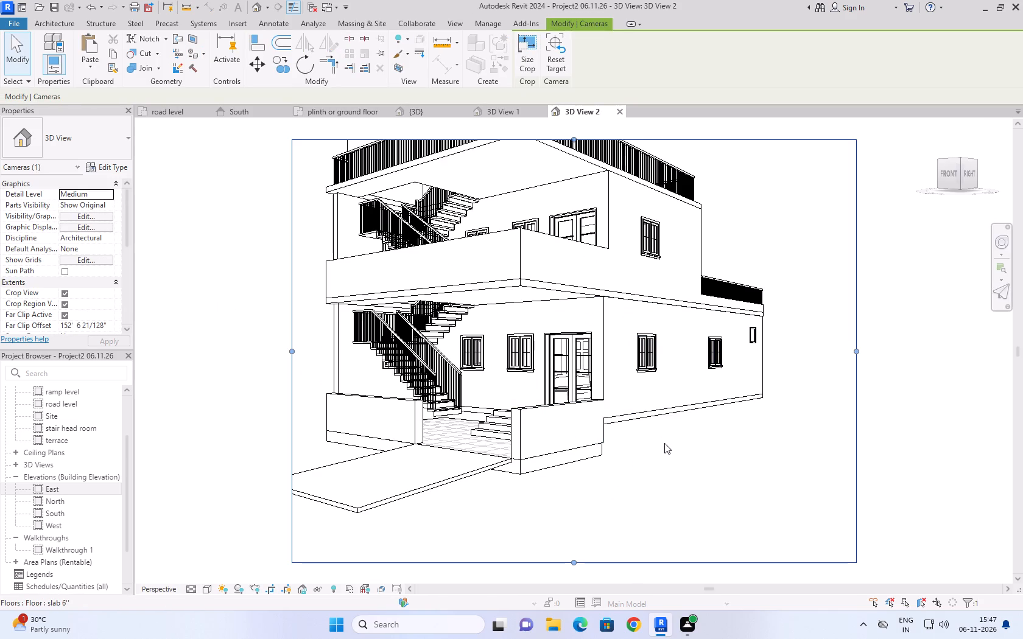
# Raise the camera's viewpoint and resize the crop region on all four sides to frame the whole house, including stair head room roof and entrance ramp.
pyautogui.keyDown('shift'); pyautogui.moveTo(664, 443); pyautogui.dragTo(653, 488, button='right'); pyautogui.keyUp('shift')
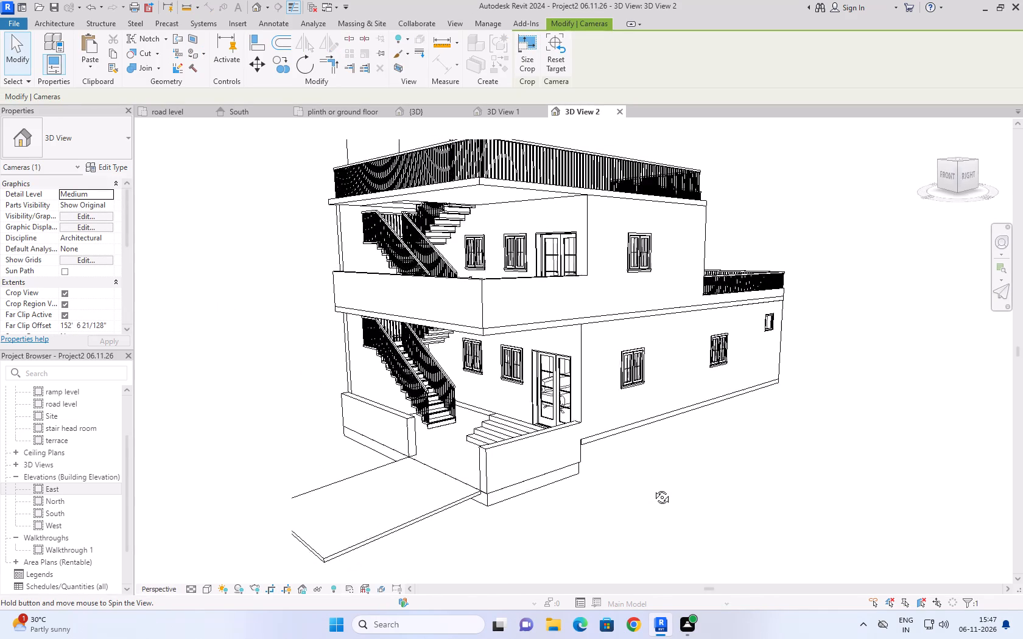
pyautogui.keyDown('shift'); pyautogui.moveTo(653, 488); pyautogui.dragTo(675, 536, button='right'); pyautogui.keyUp('shift')
pyautogui.scroll(-3, 694, 500)
pyautogui.moveTo(618, 262); pyautogui.dragTo(593, 188)
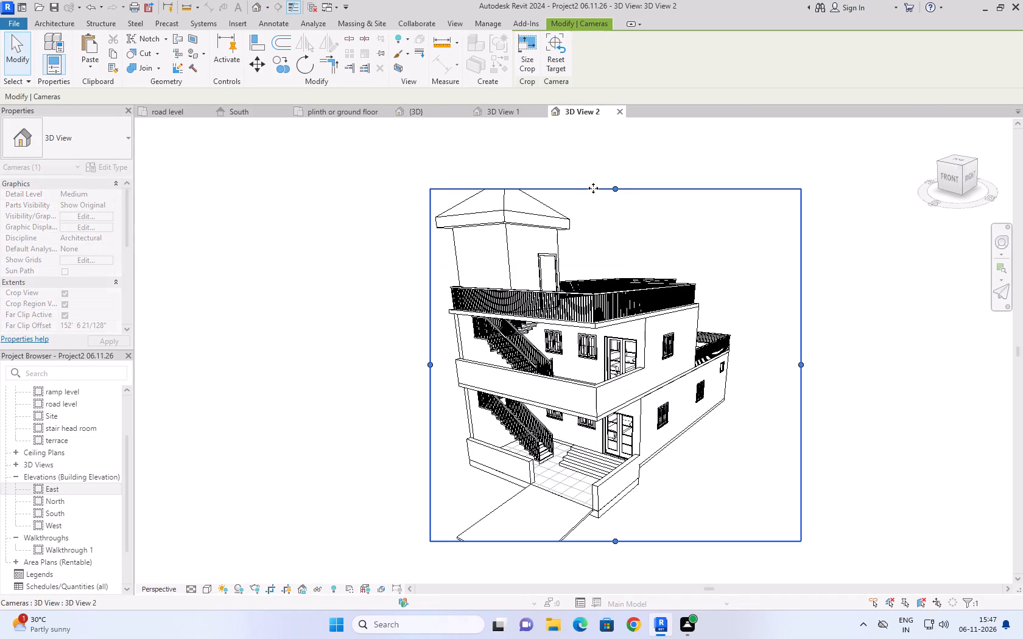
pyautogui.moveTo(618, 190); pyautogui.dragTo(616, 148)
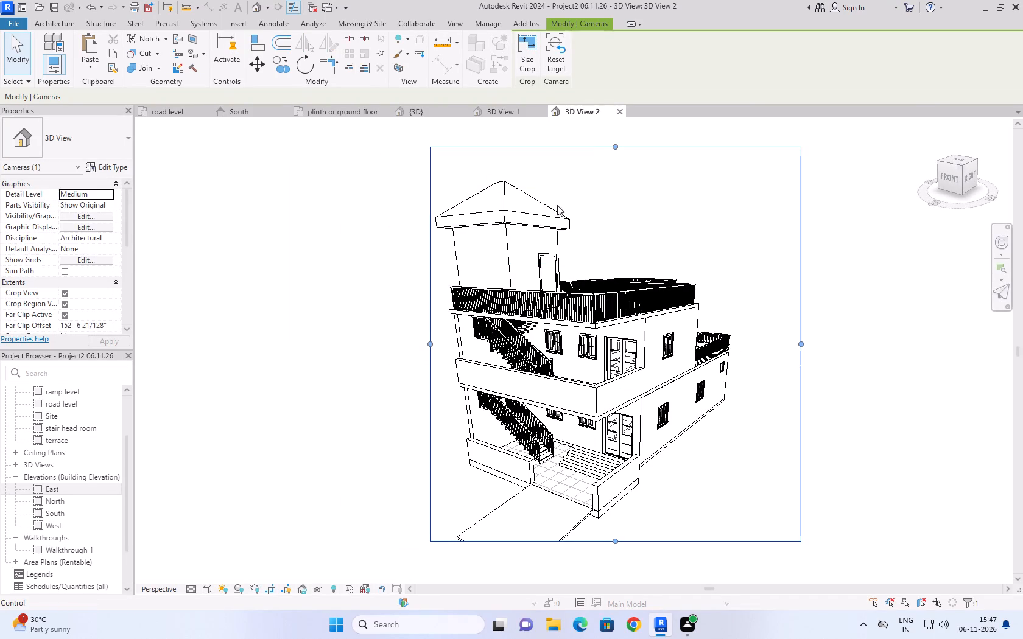
pyautogui.moveTo(432, 346); pyautogui.dragTo(377, 347)
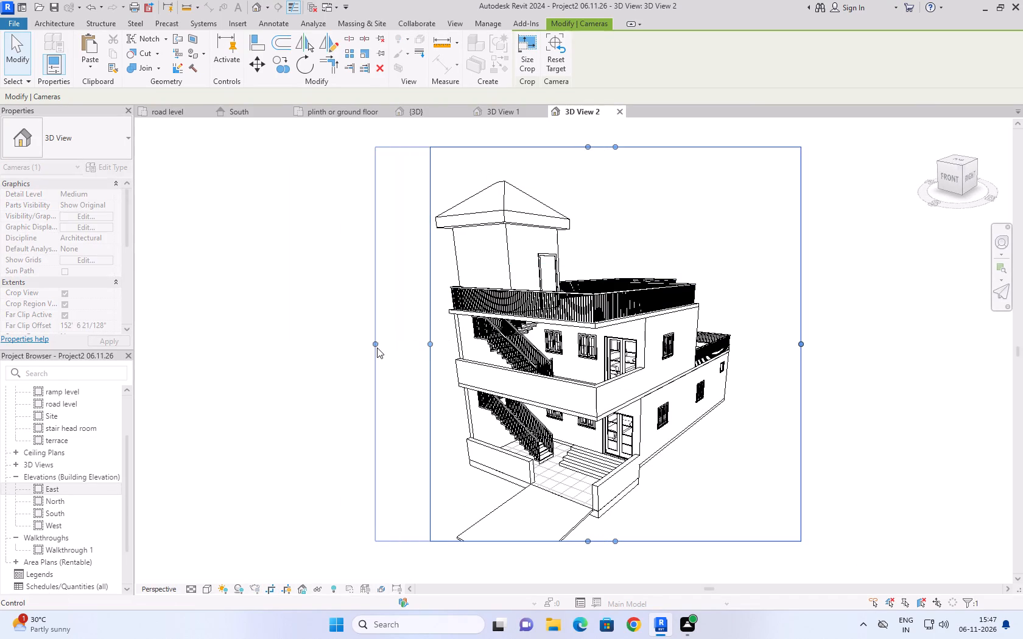
pyautogui.moveTo(801, 347); pyautogui.dragTo(807, 343)
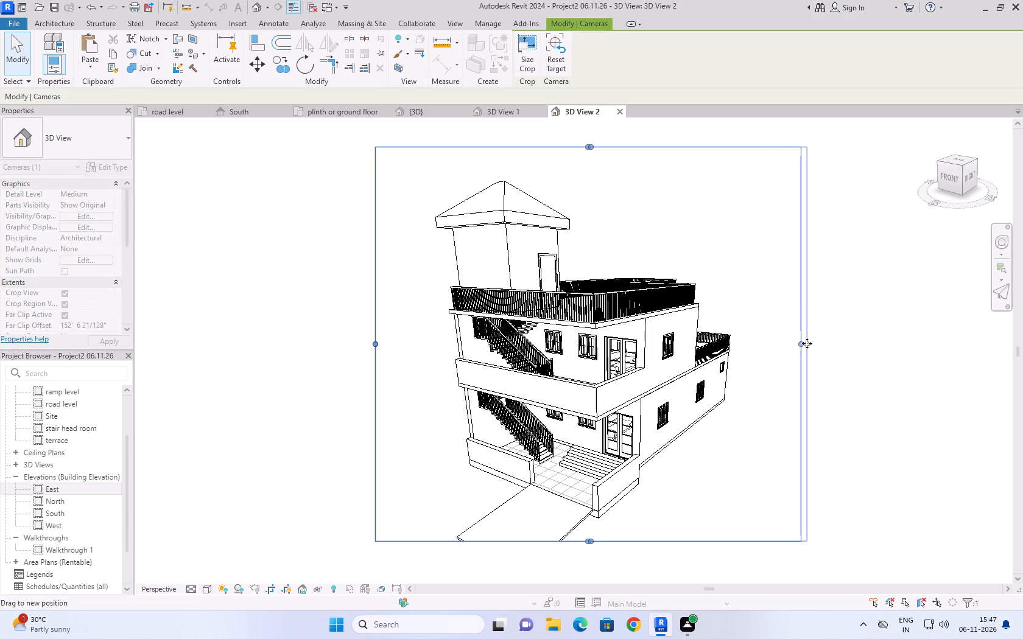
pyautogui.moveTo(807, 343); pyautogui.dragTo(770, 346)
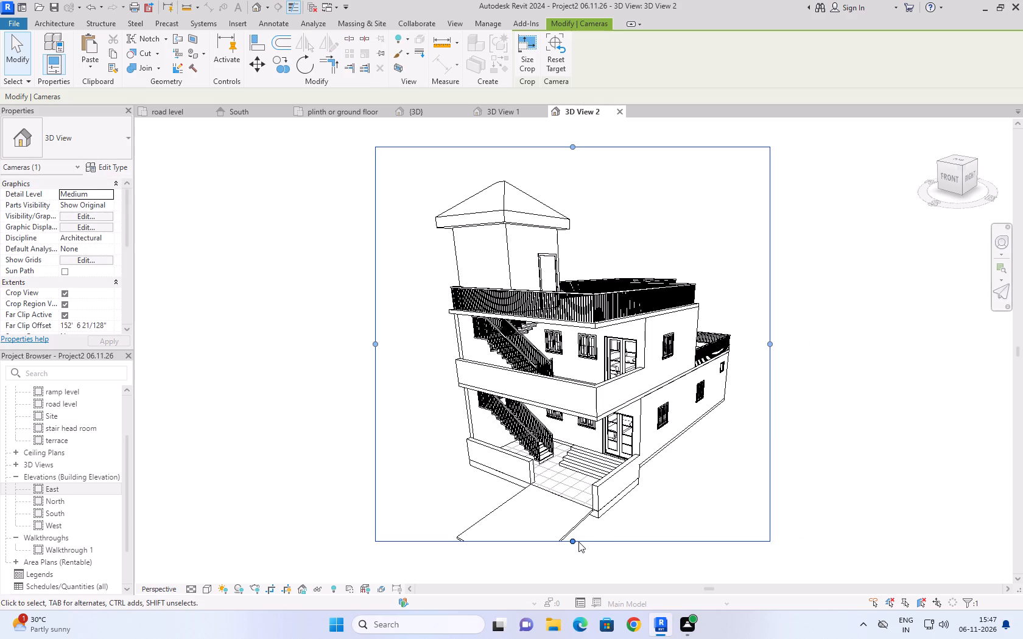
pyautogui.moveTo(570, 541); pyautogui.dragTo(575, 567)
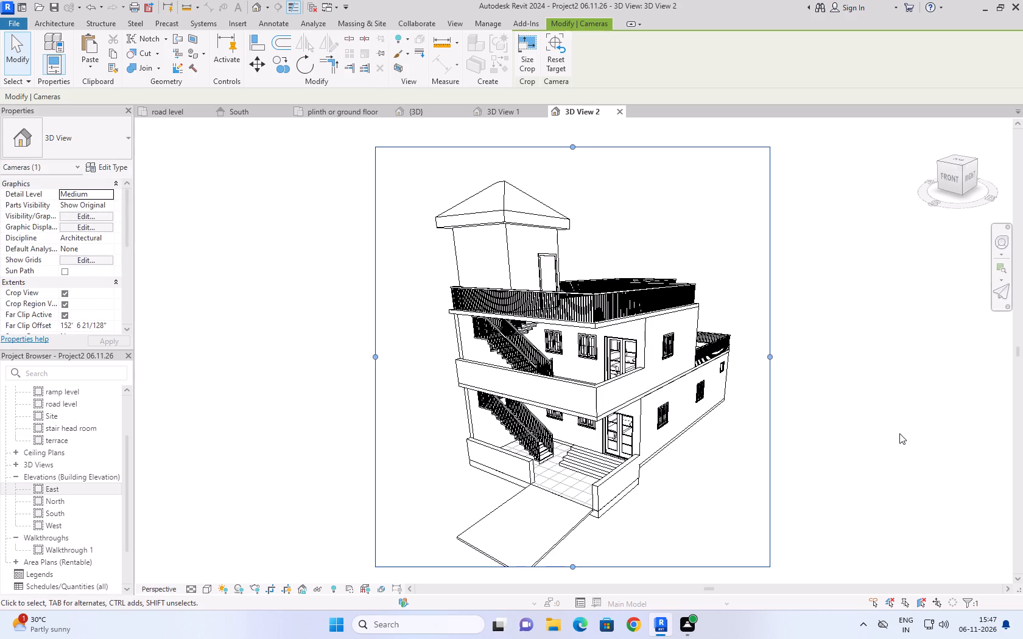
# Orbit the camera around to a raised front-right angle that shows more of the Birch-painted right side, with the whole house inside the crop.
pyautogui.keyDown('shift'); pyautogui.moveTo(762, 457); pyautogui.dragTo(735, 455, button='right'); pyautogui.keyUp('shift')
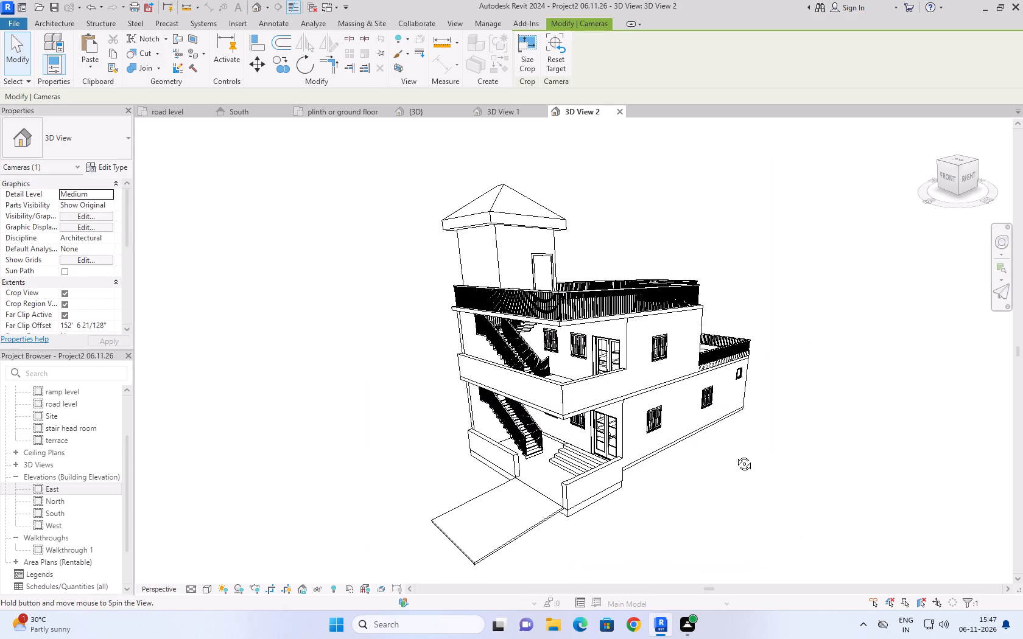
pyautogui.keyDown('shift'); pyautogui.moveTo(735, 455); pyautogui.dragTo(692, 480, button='right'); pyautogui.keyUp('shift')
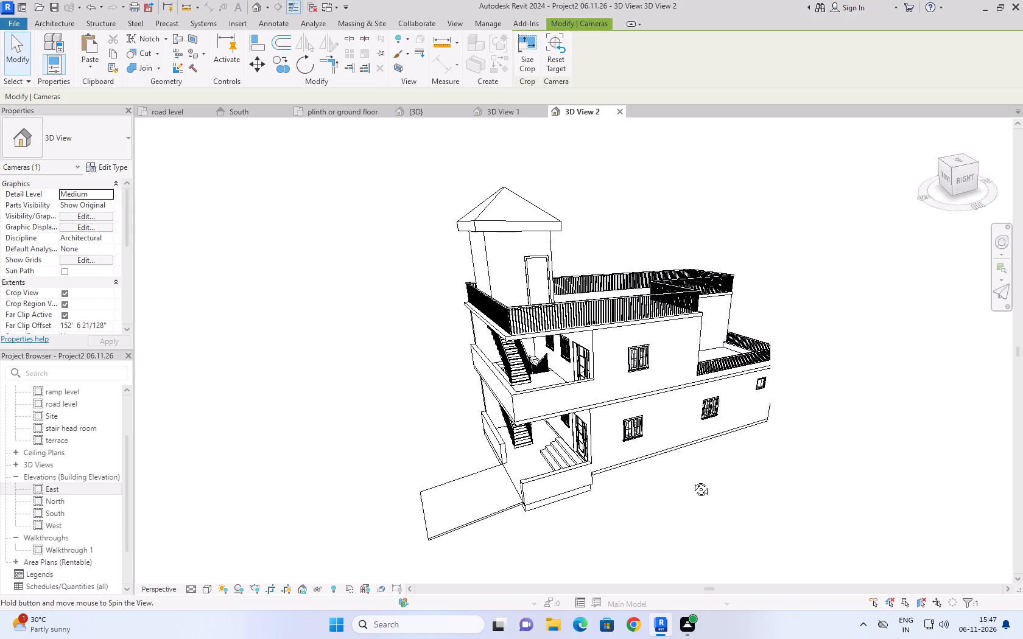
pyautogui.keyDown('shift'); pyautogui.moveTo(692, 480); pyautogui.dragTo(719, 456, button='right'); pyautogui.keyUp('shift')
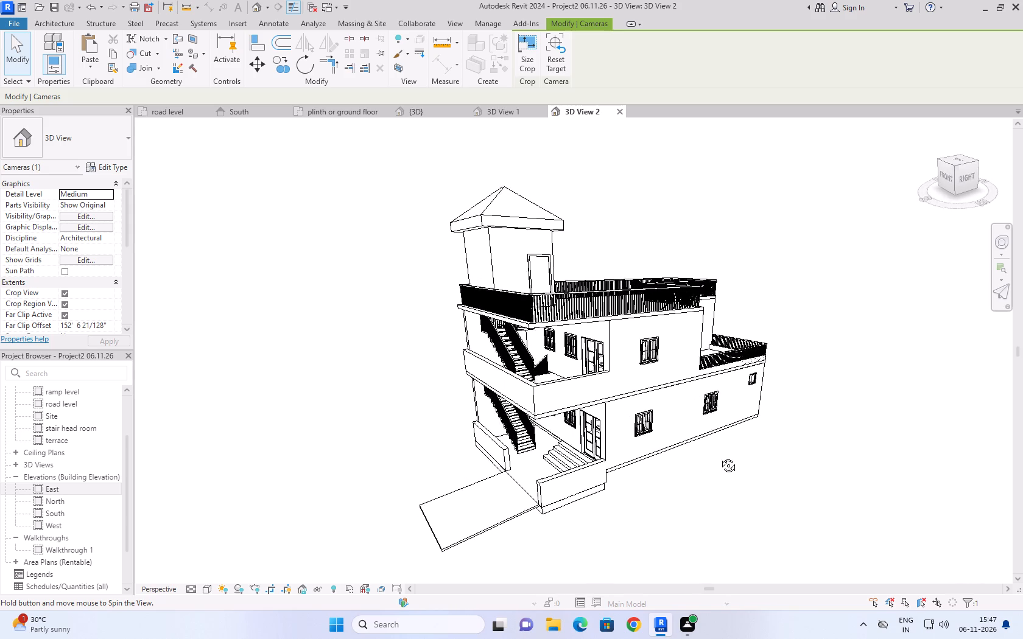
pyautogui.keyDown('shift'); pyautogui.moveTo(719, 456); pyautogui.dragTo(710, 476, button='right'); pyautogui.keyUp('shift')
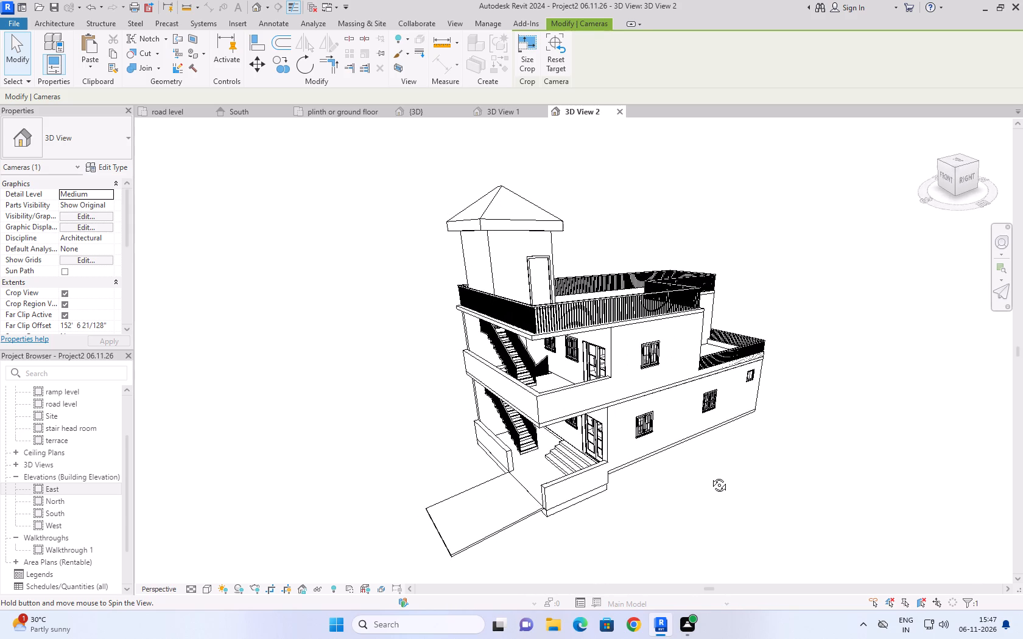
pyautogui.keyDown('shift'); pyautogui.moveTo(710, 476); pyautogui.dragTo(714, 466, button='right'); pyautogui.keyUp('shift')
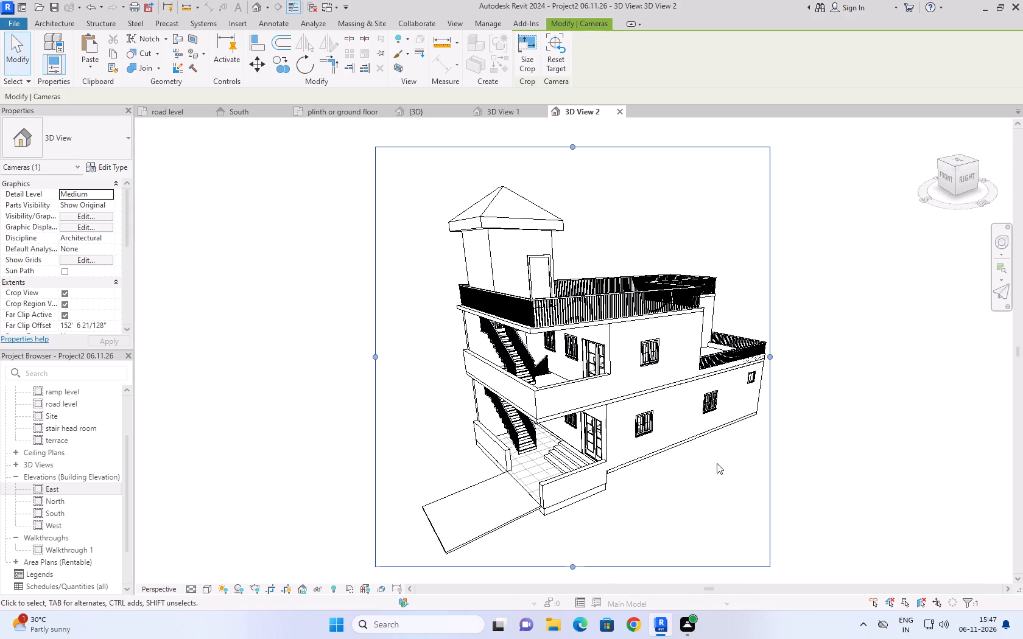
# Render the camera view at High quality with printer resolution of 300 DPI, keeping the Exterior: Sun only lighting and Sky: Few Clouds background.
pyautogui.write('rr')
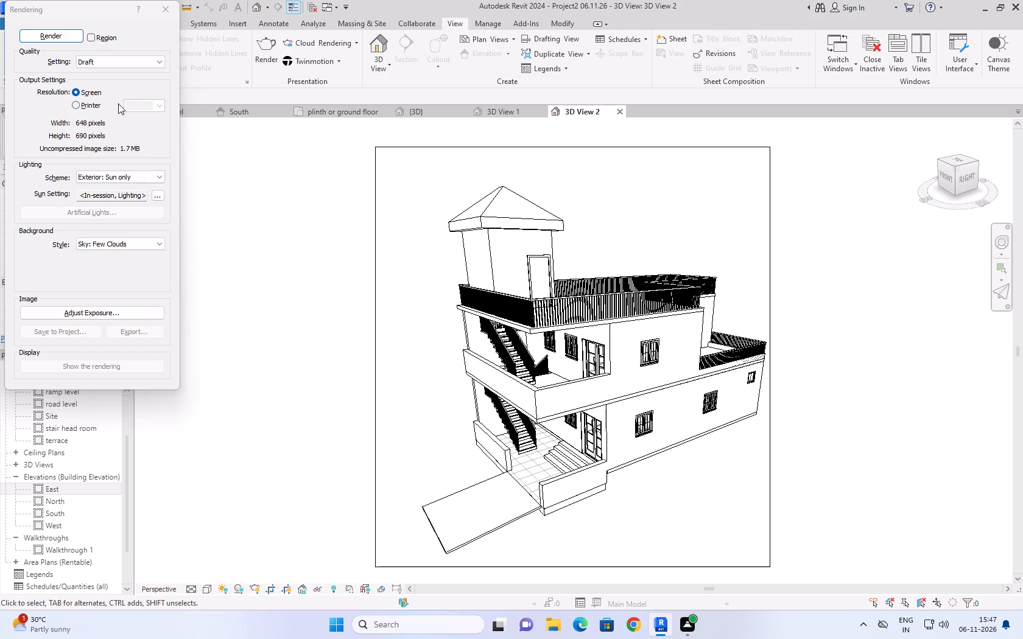
pyautogui.click(111, 57)
pyautogui.click(111, 78)
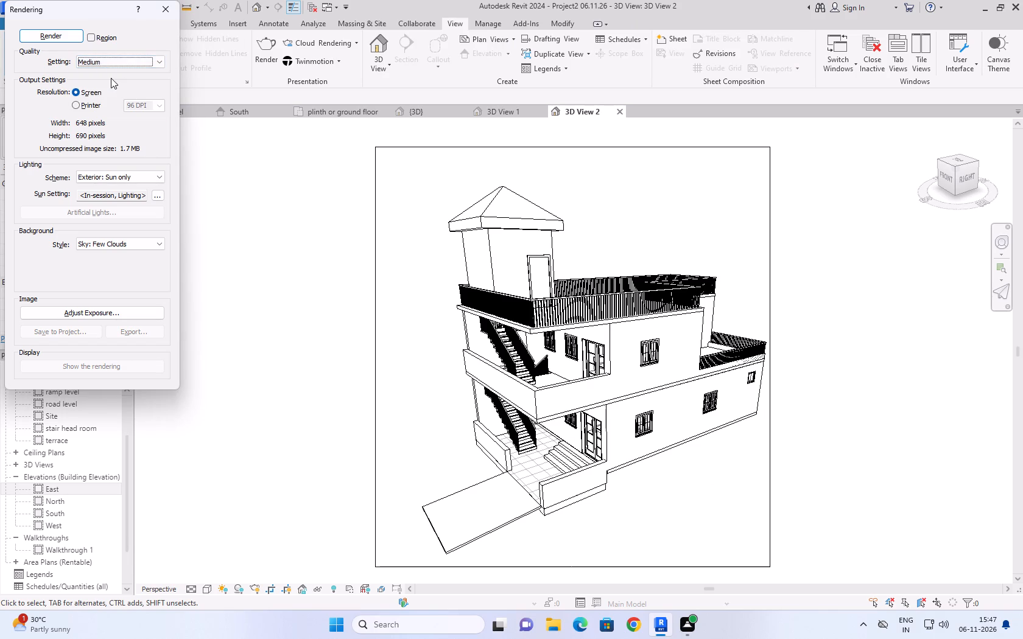
pyautogui.click(119, 66)
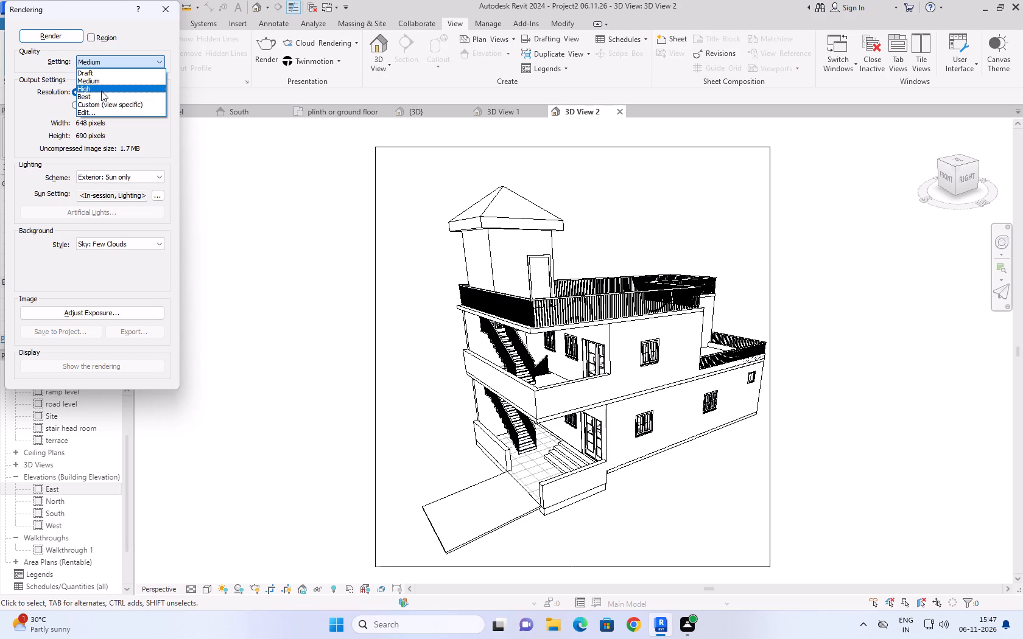
pyautogui.click(101, 91)
pyautogui.click(75, 104)
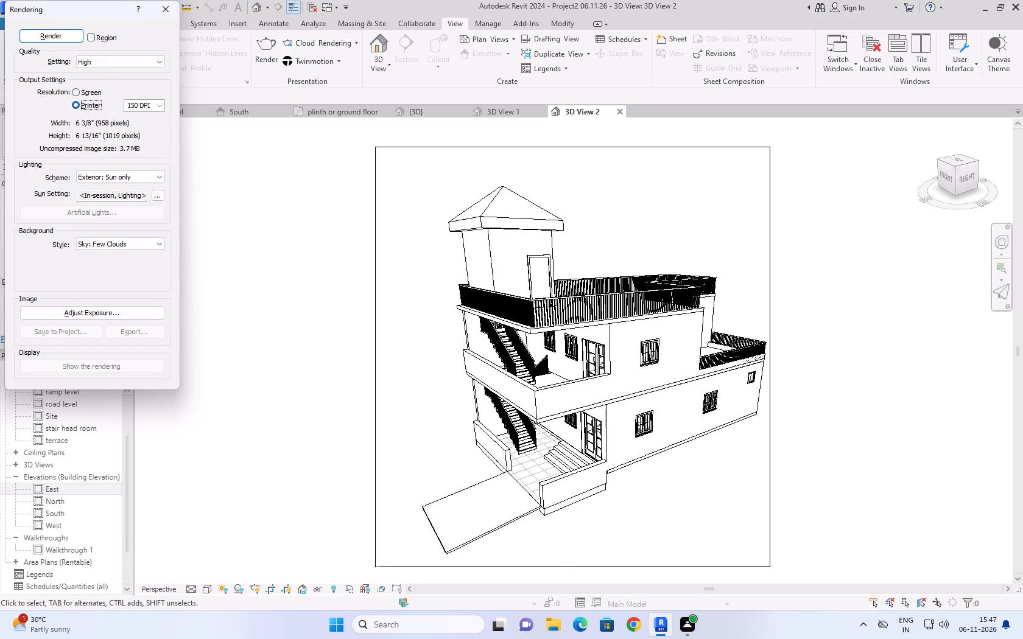
pyautogui.click(159, 108)
pyautogui.click(148, 130)
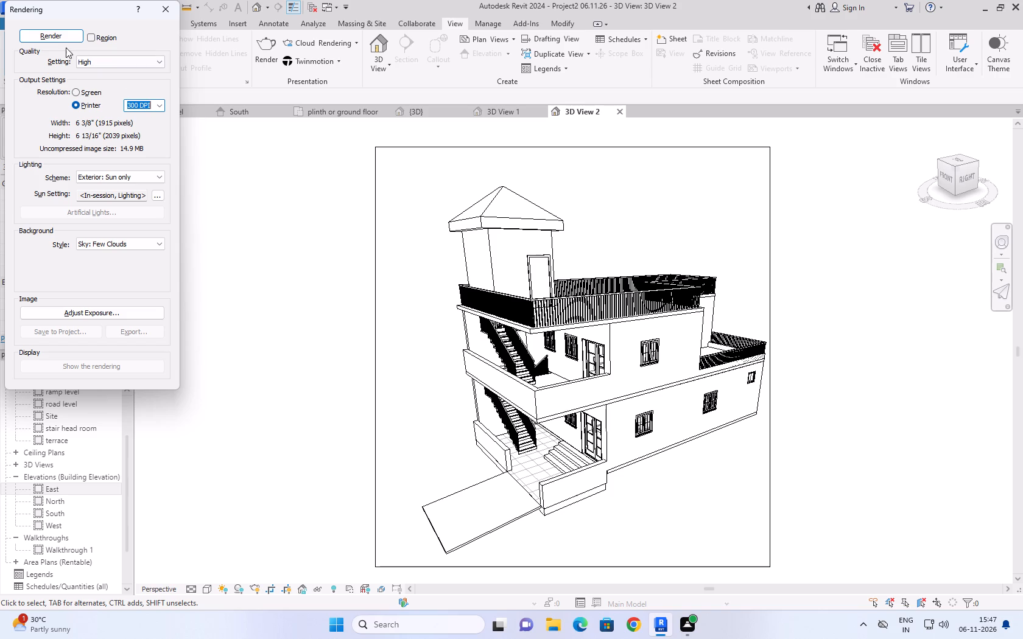
pyautogui.click(56, 39)
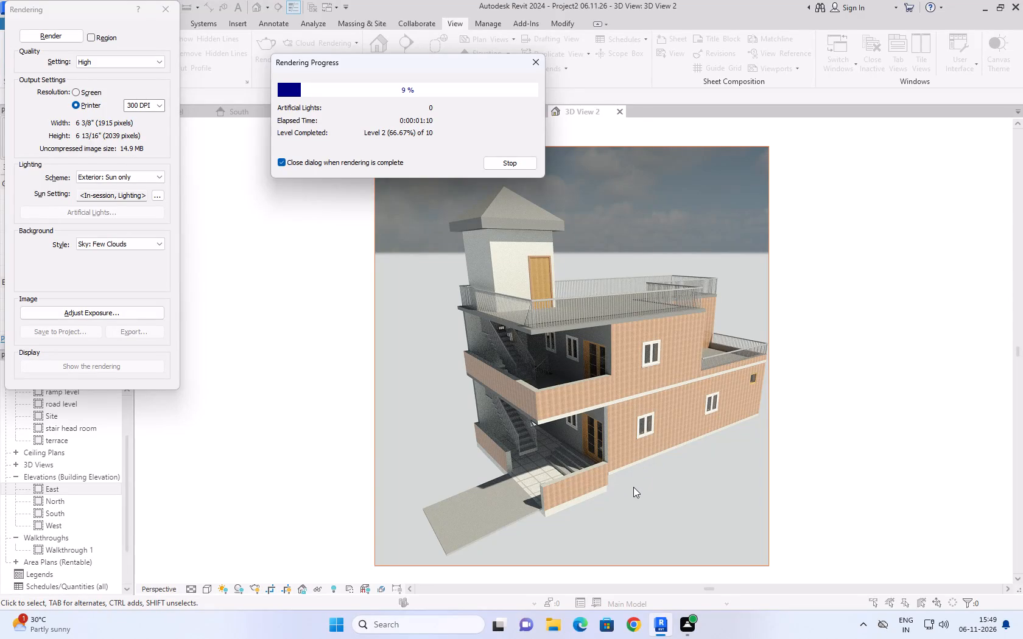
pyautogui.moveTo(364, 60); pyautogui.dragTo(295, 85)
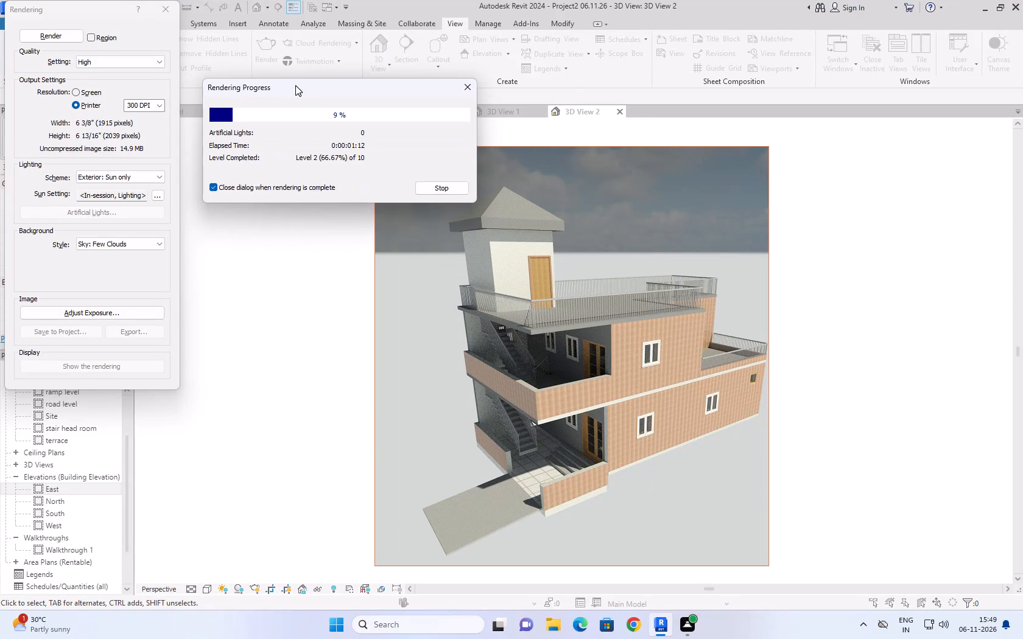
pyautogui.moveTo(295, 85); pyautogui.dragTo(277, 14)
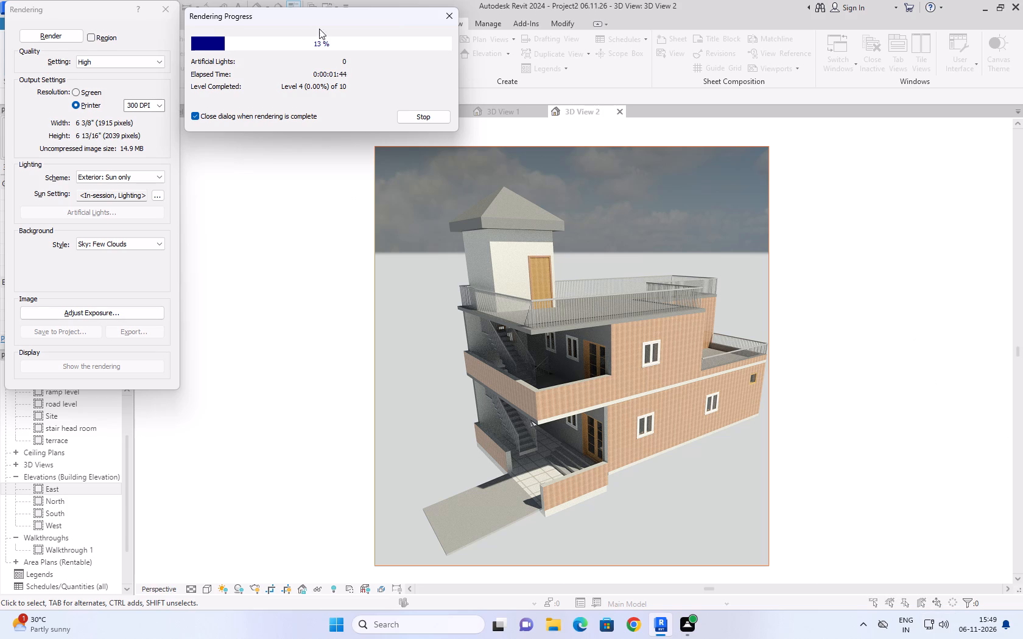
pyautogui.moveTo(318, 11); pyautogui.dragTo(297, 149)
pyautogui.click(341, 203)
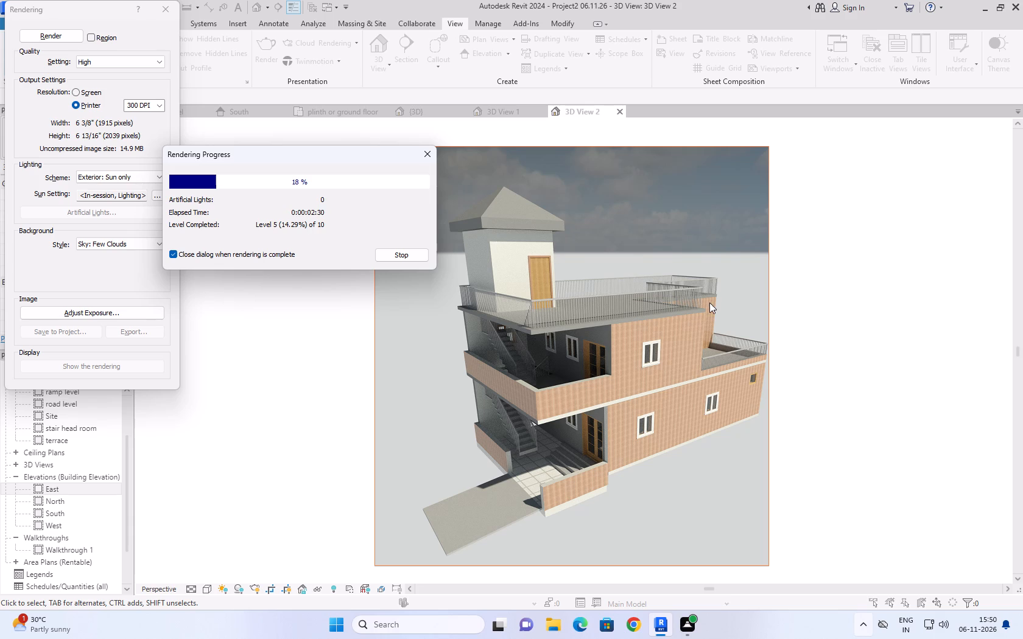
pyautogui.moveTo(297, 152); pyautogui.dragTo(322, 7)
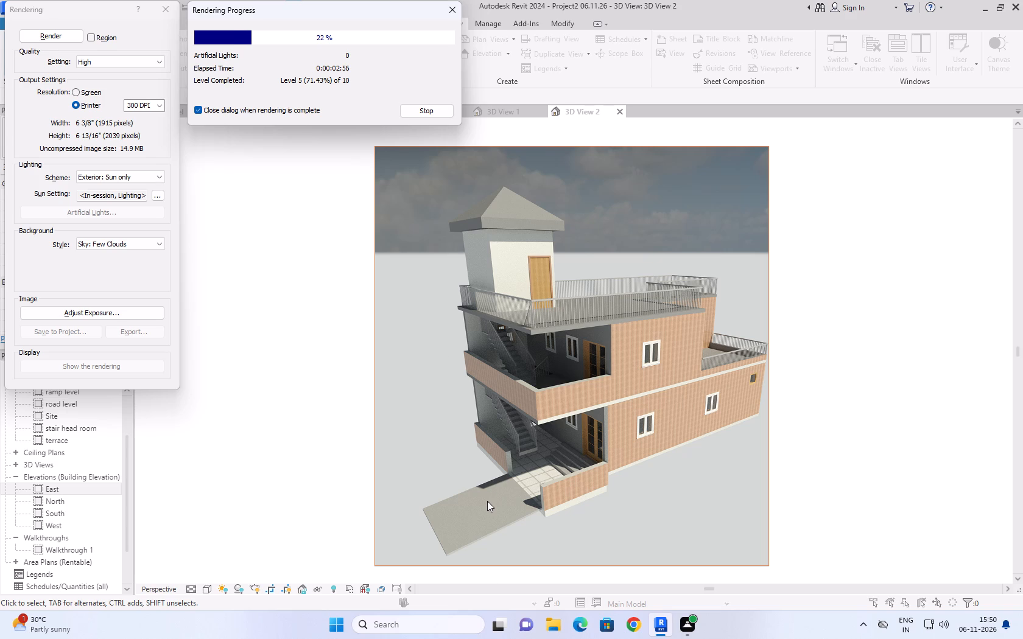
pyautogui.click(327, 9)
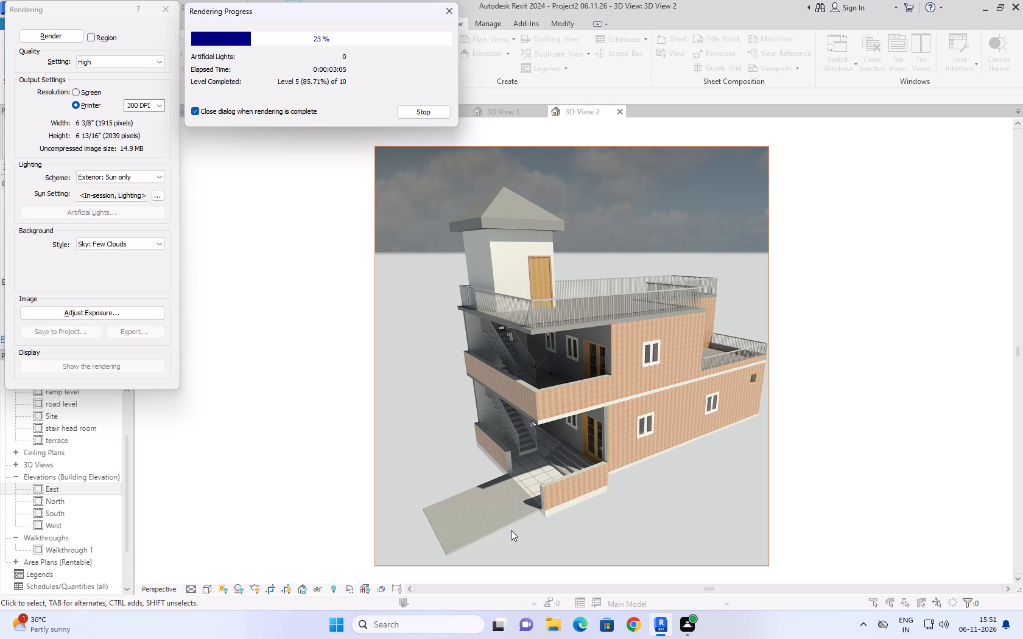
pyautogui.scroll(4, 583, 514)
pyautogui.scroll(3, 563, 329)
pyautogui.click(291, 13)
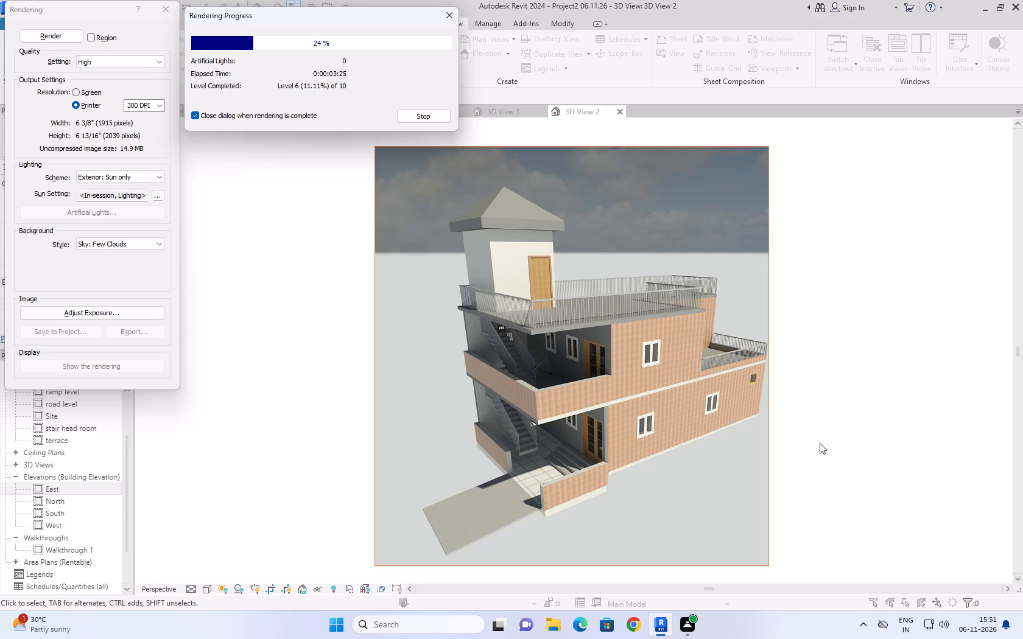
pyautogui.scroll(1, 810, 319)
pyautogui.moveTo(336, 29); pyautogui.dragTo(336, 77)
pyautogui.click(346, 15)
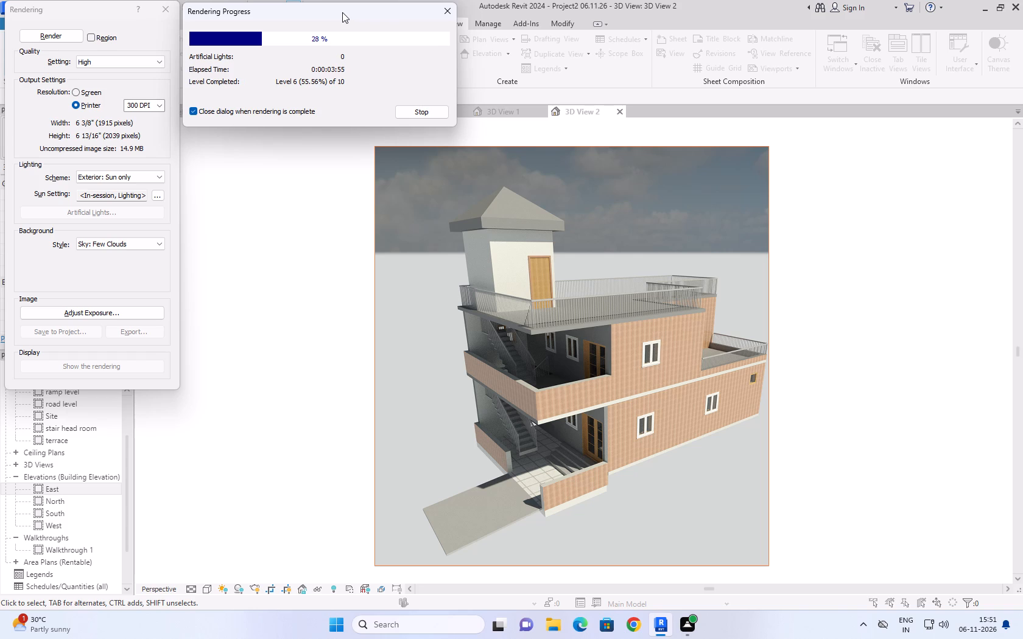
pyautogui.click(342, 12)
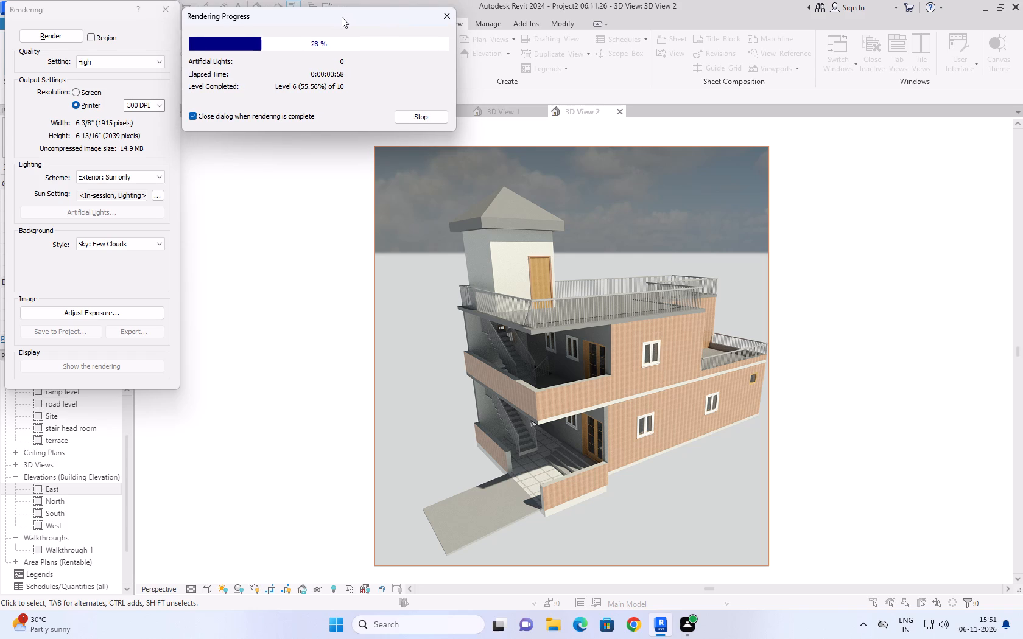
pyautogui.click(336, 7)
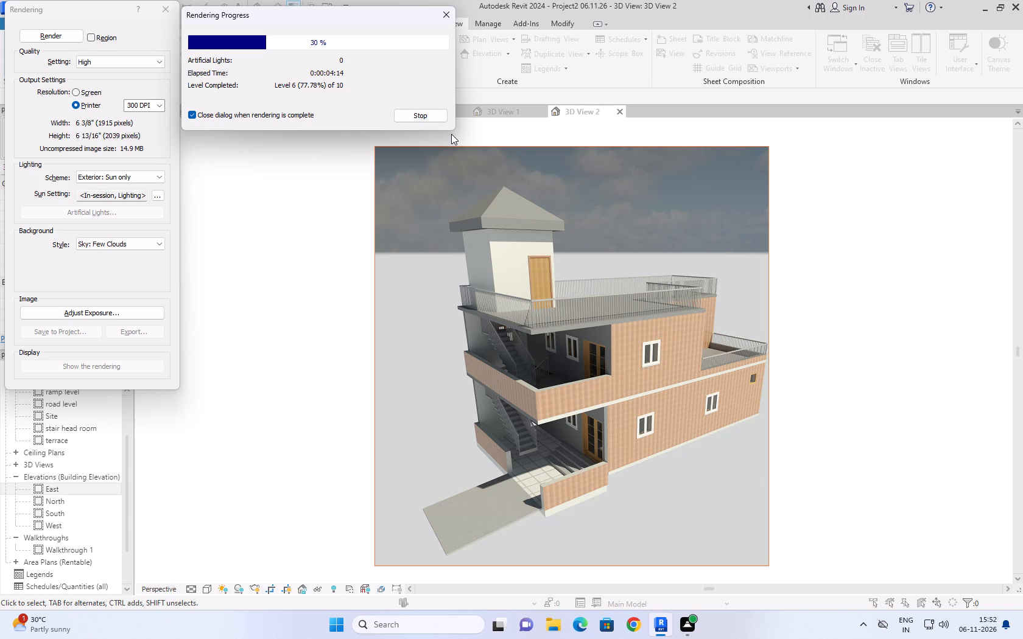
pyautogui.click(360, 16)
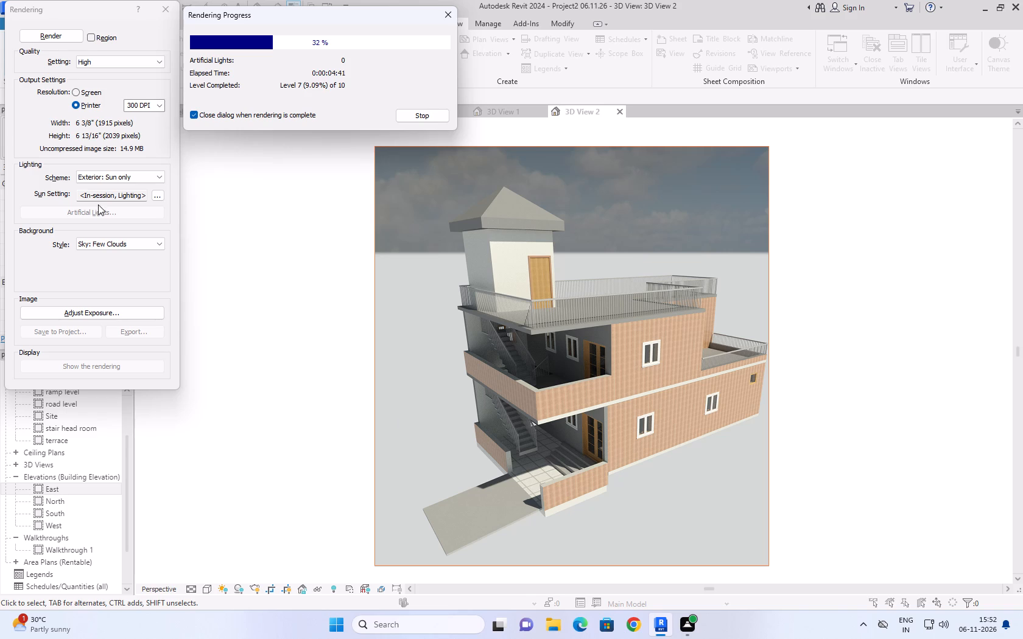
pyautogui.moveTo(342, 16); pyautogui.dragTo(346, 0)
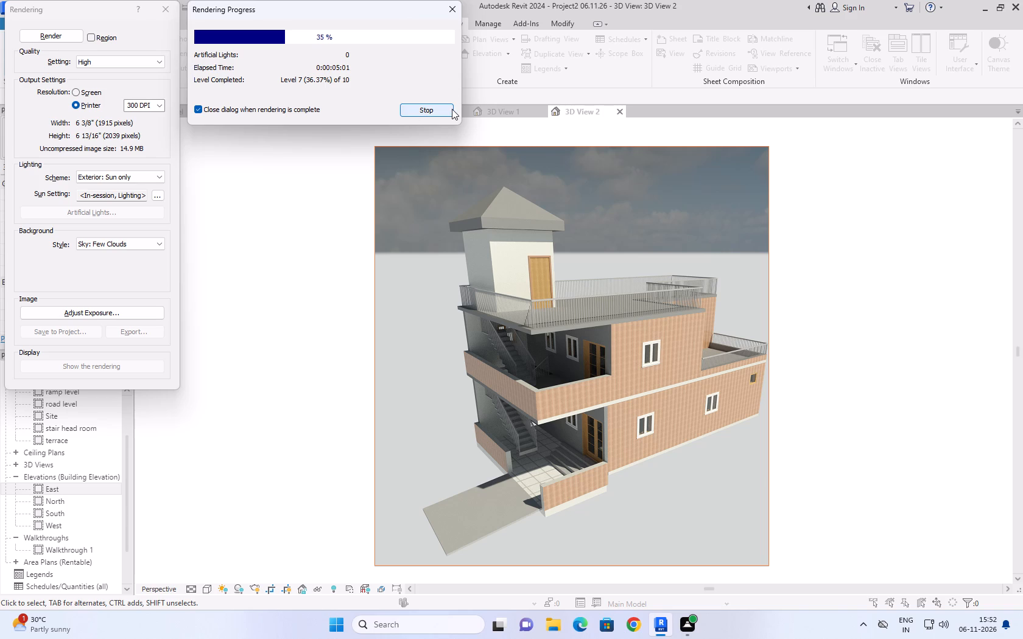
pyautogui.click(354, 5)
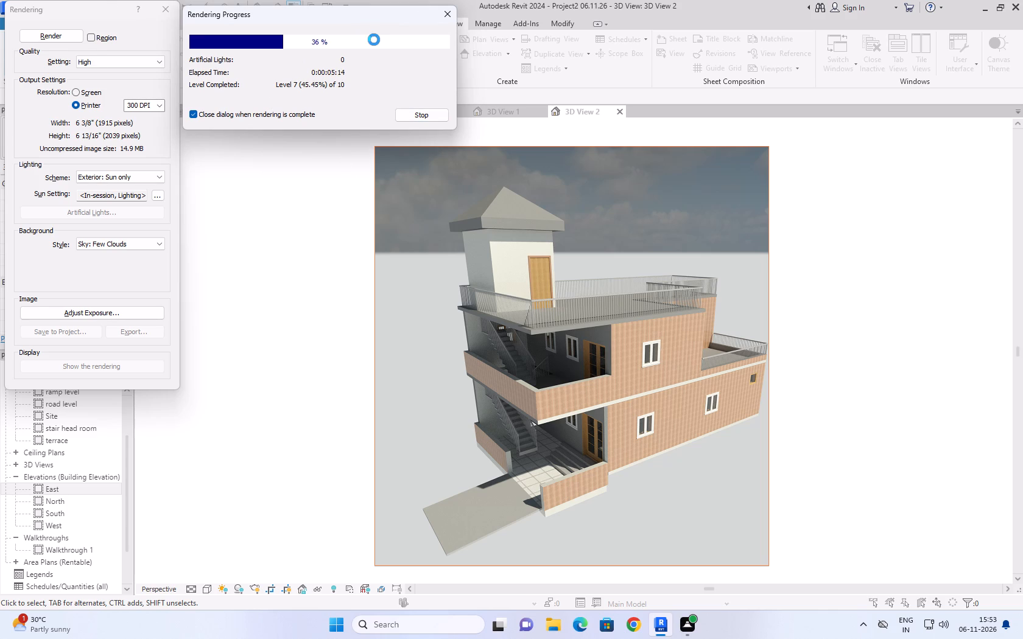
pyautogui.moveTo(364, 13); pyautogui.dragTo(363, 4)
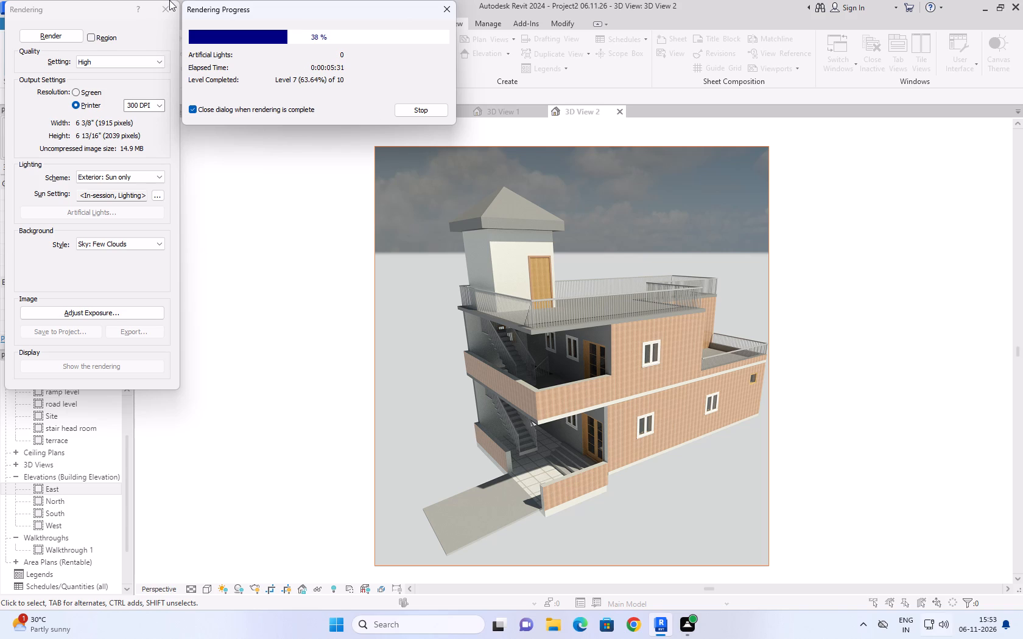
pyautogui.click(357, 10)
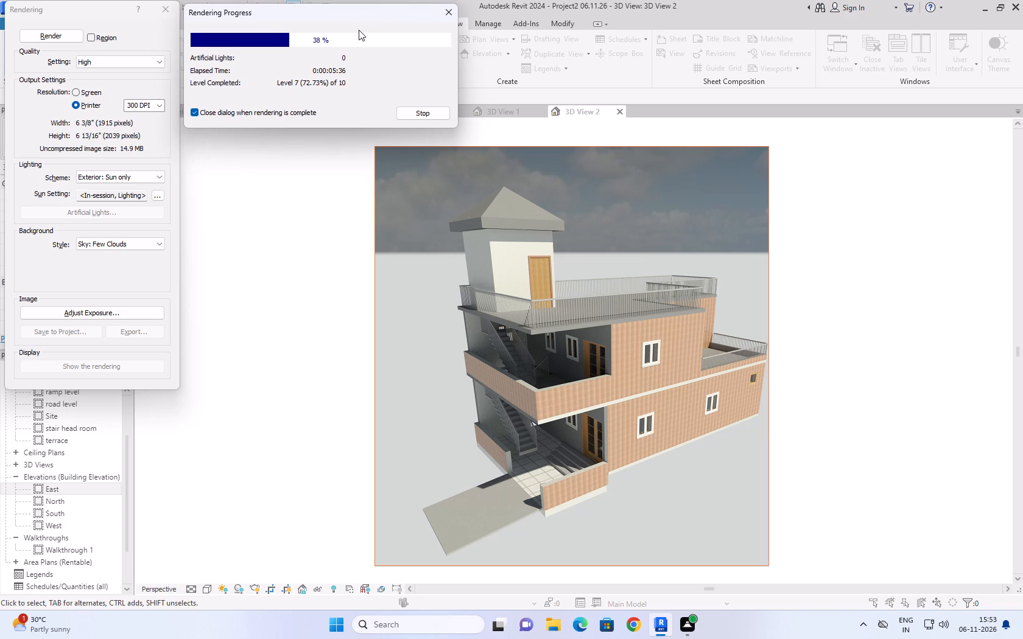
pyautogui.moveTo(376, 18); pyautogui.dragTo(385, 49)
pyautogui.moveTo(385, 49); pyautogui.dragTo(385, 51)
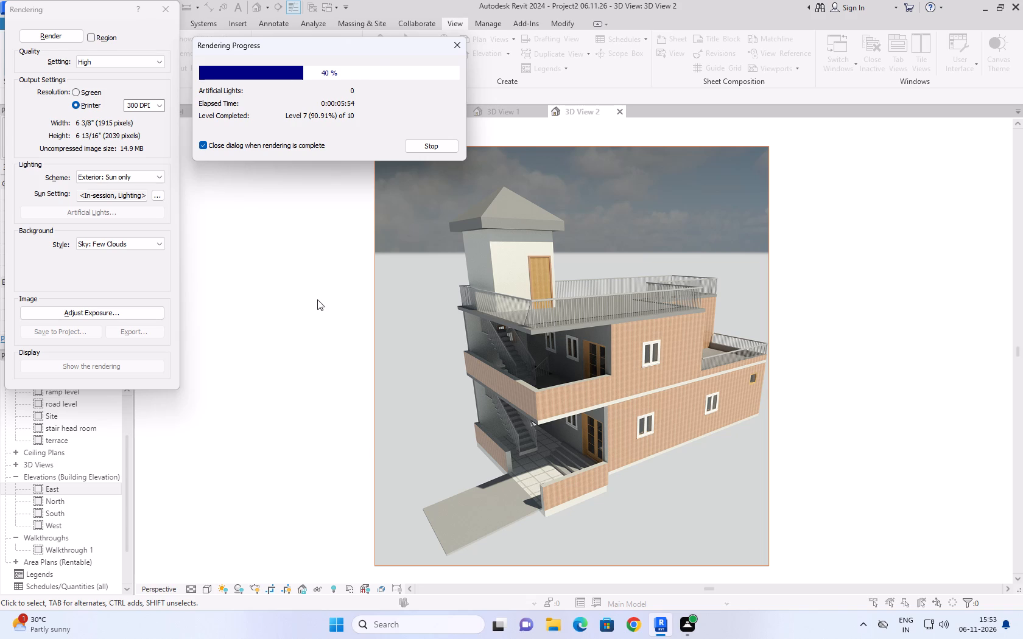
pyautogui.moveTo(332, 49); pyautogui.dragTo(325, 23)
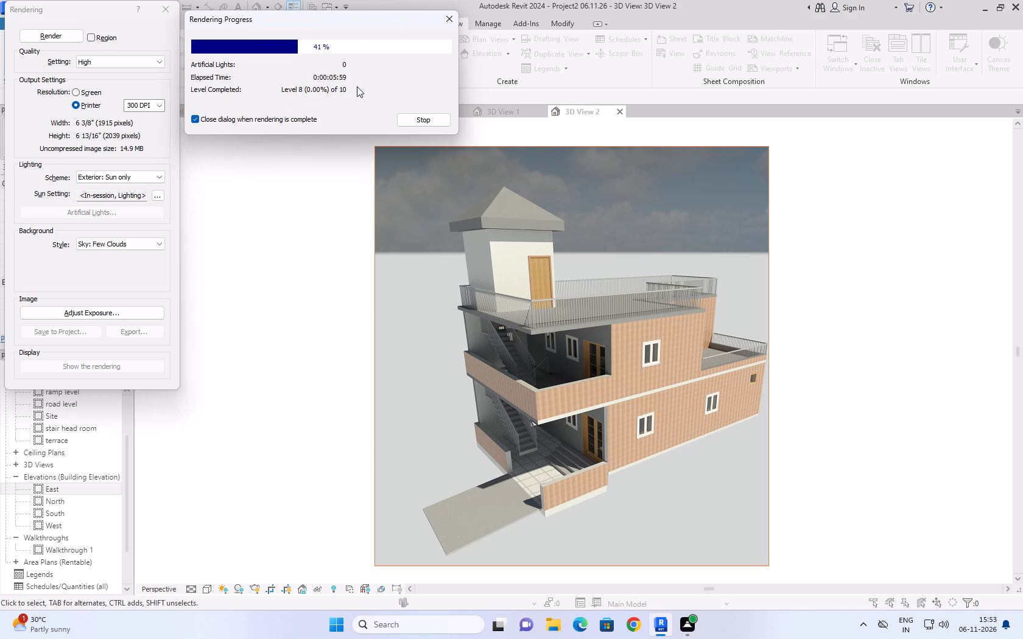
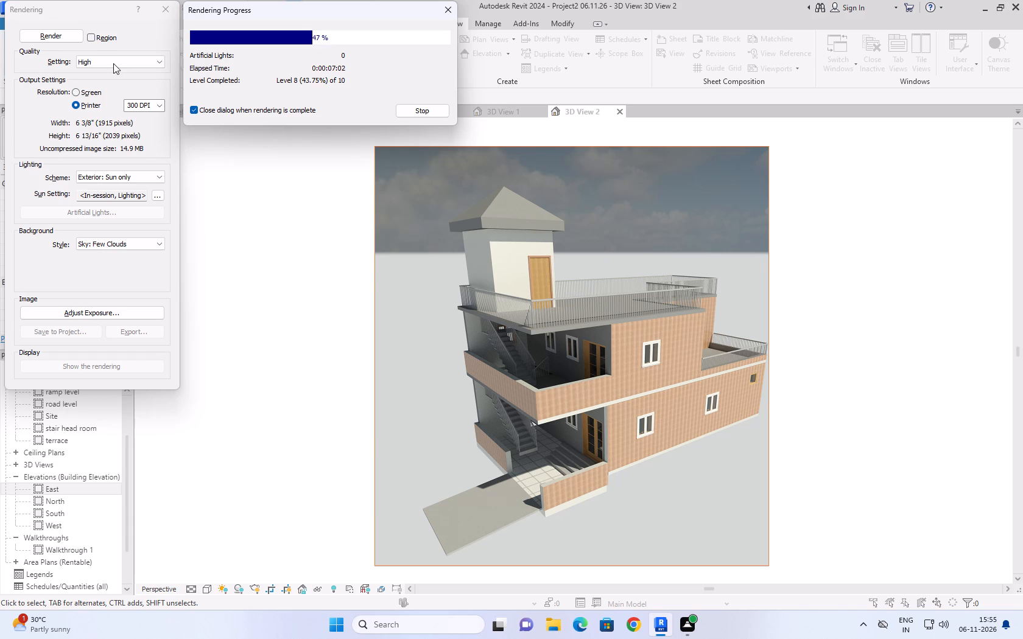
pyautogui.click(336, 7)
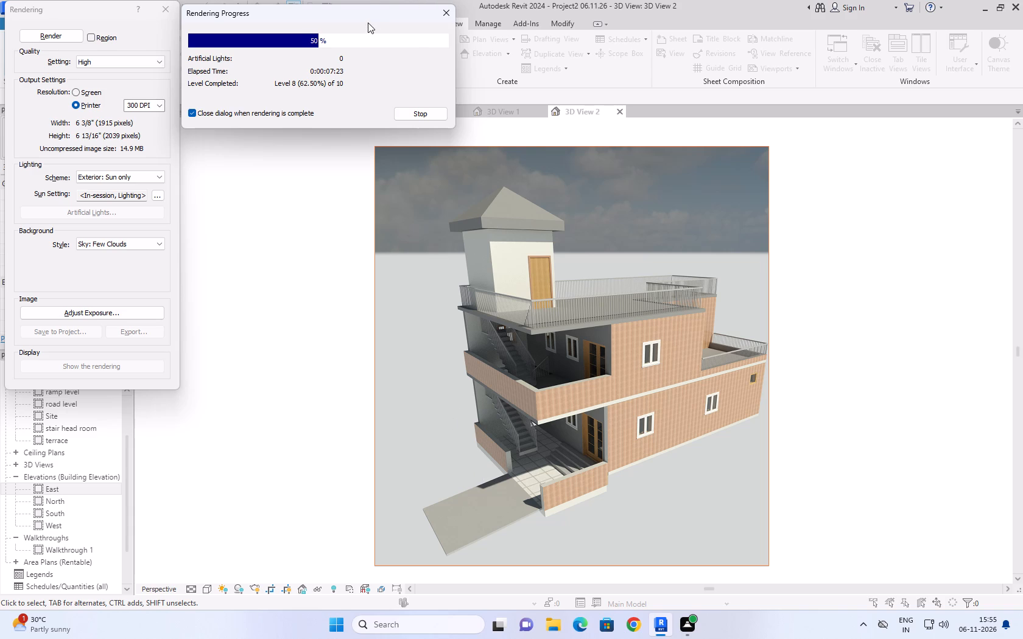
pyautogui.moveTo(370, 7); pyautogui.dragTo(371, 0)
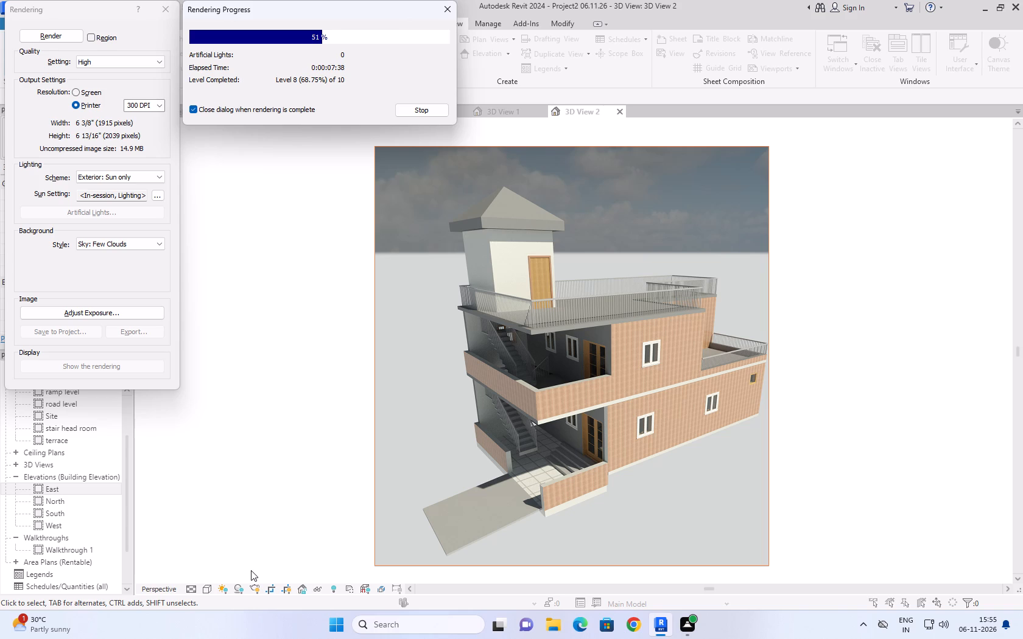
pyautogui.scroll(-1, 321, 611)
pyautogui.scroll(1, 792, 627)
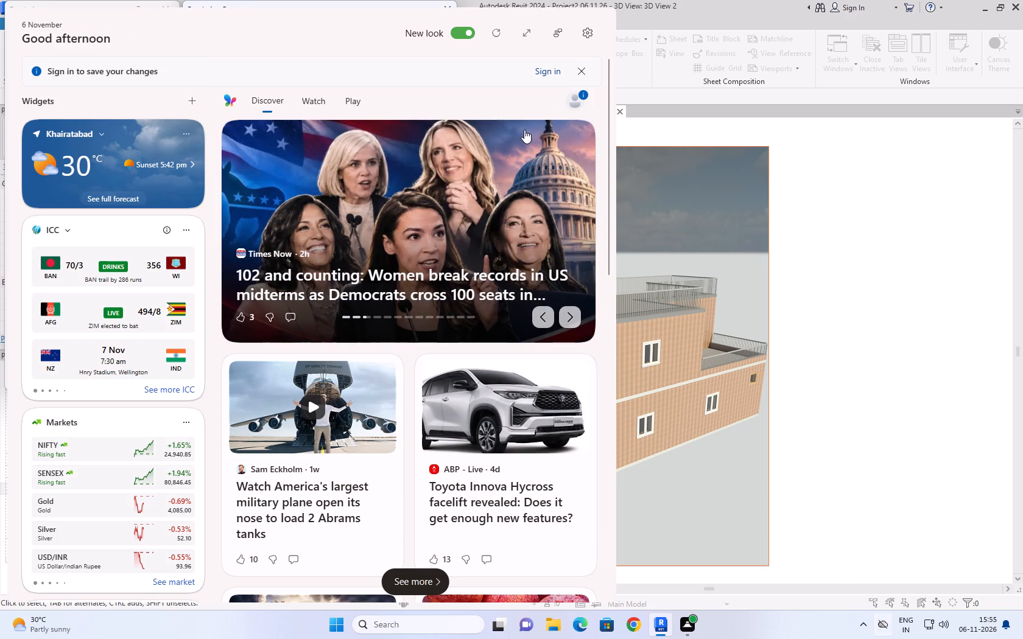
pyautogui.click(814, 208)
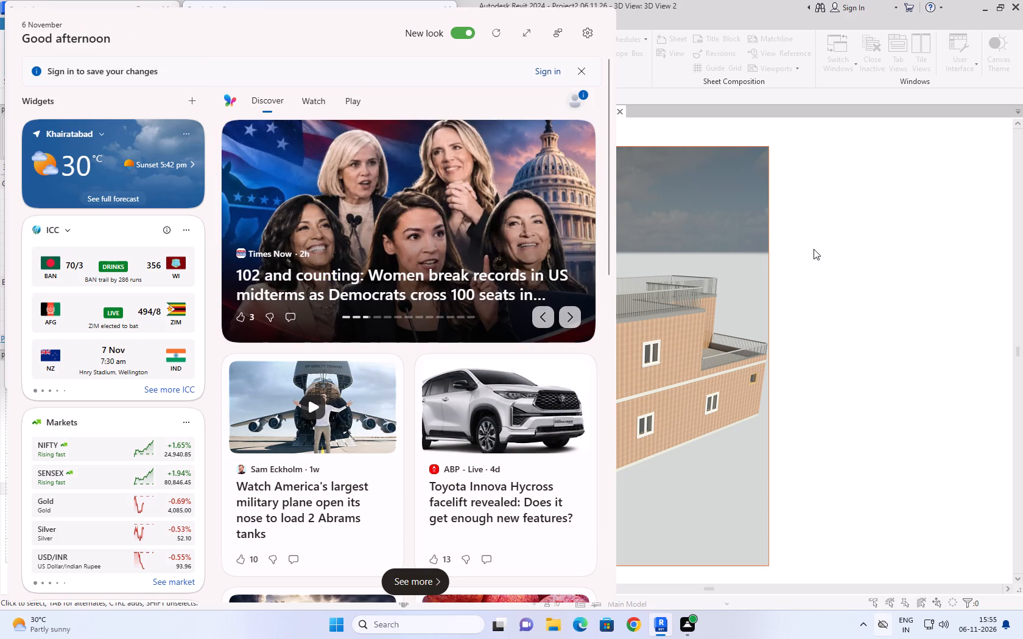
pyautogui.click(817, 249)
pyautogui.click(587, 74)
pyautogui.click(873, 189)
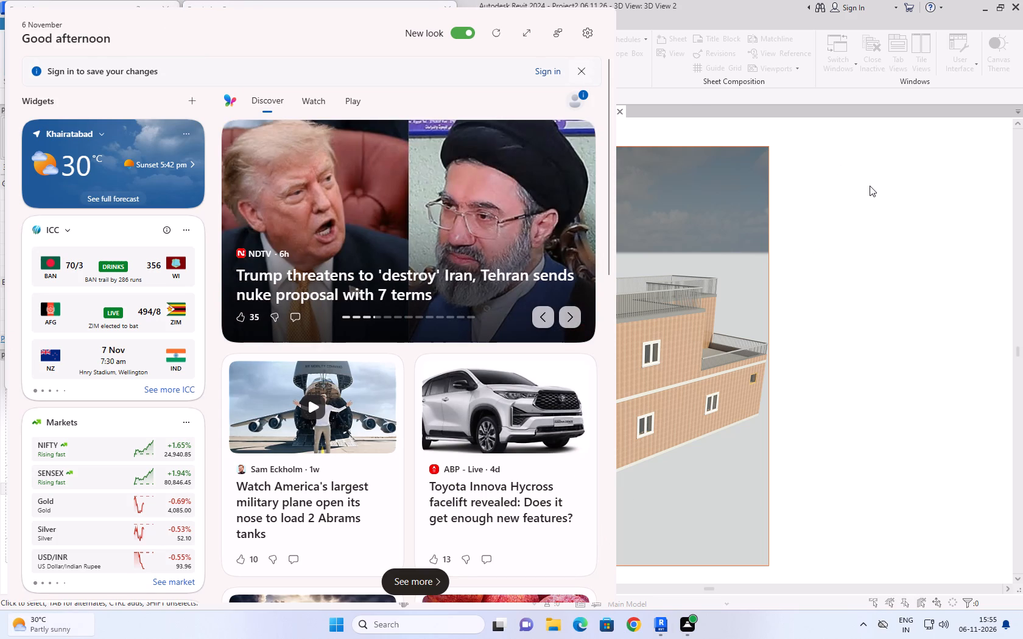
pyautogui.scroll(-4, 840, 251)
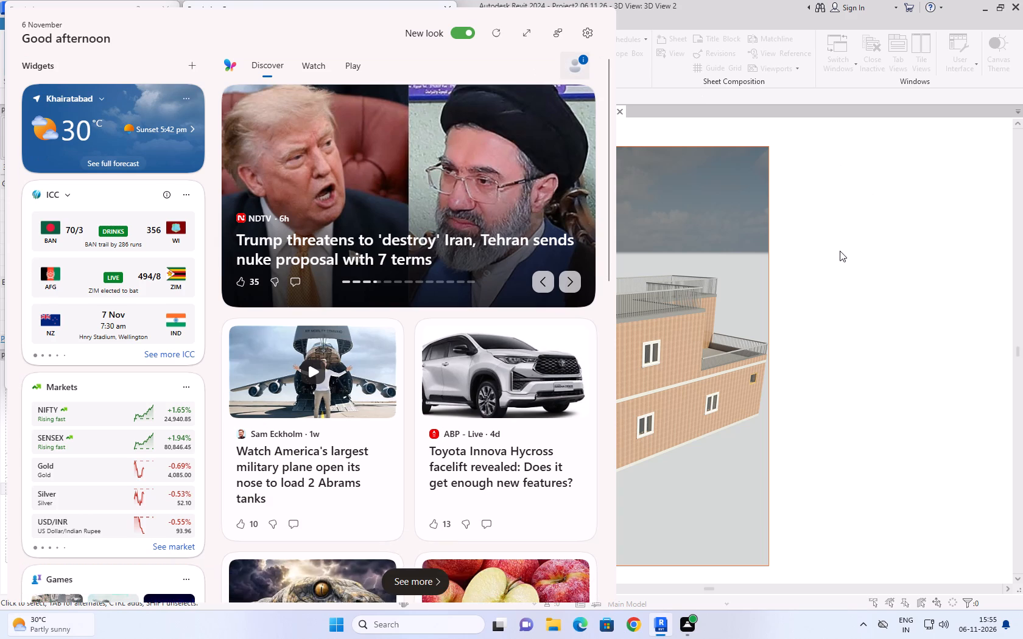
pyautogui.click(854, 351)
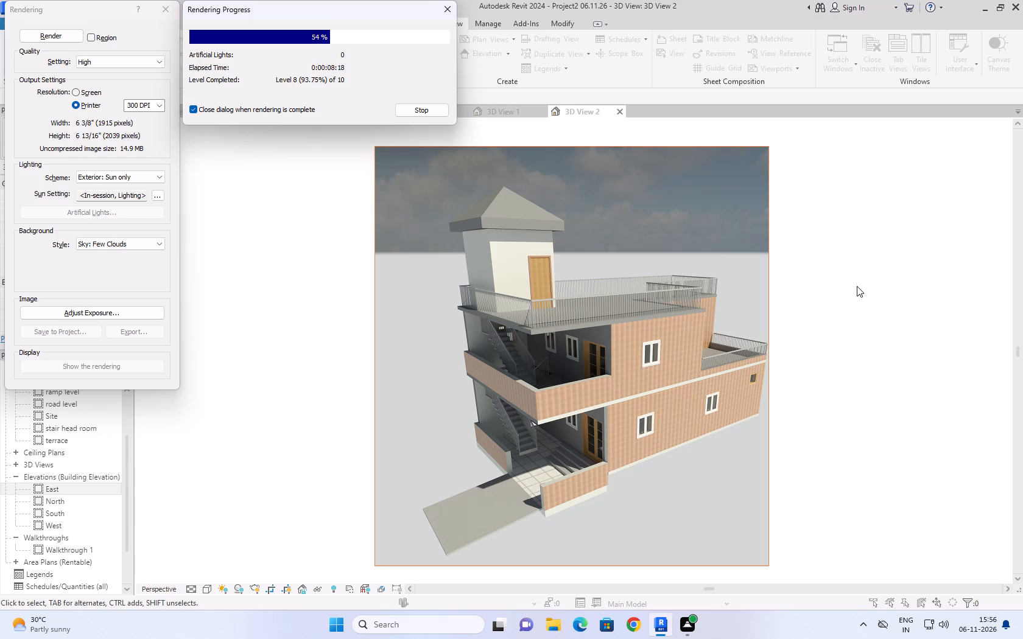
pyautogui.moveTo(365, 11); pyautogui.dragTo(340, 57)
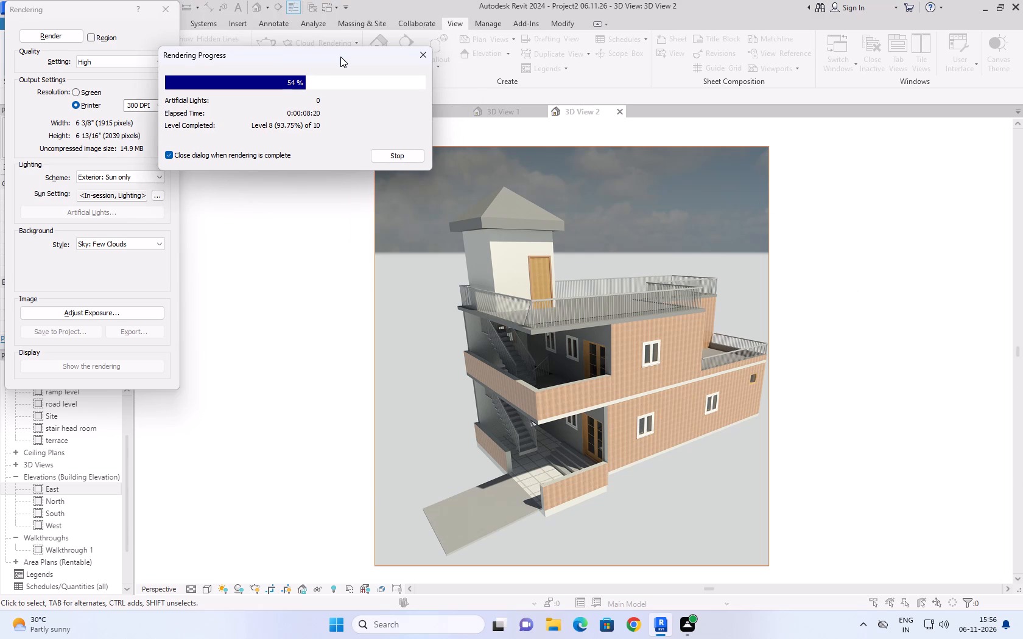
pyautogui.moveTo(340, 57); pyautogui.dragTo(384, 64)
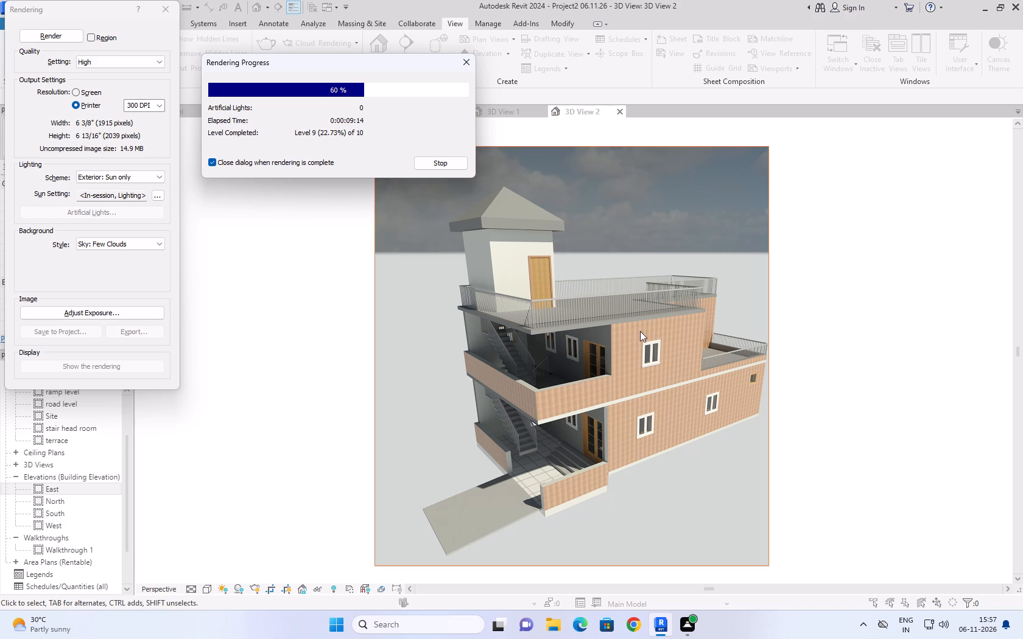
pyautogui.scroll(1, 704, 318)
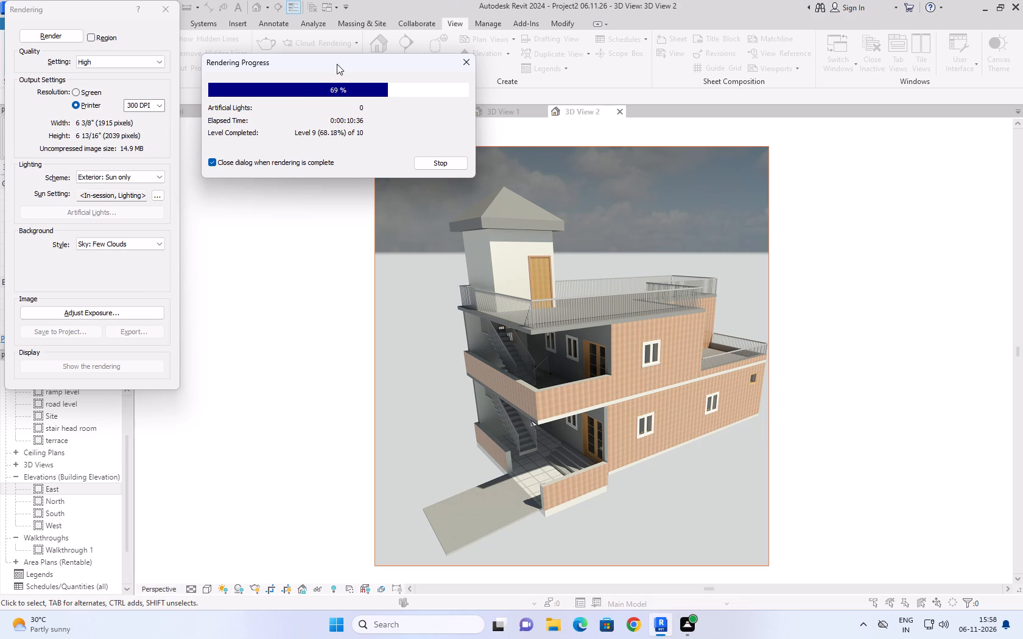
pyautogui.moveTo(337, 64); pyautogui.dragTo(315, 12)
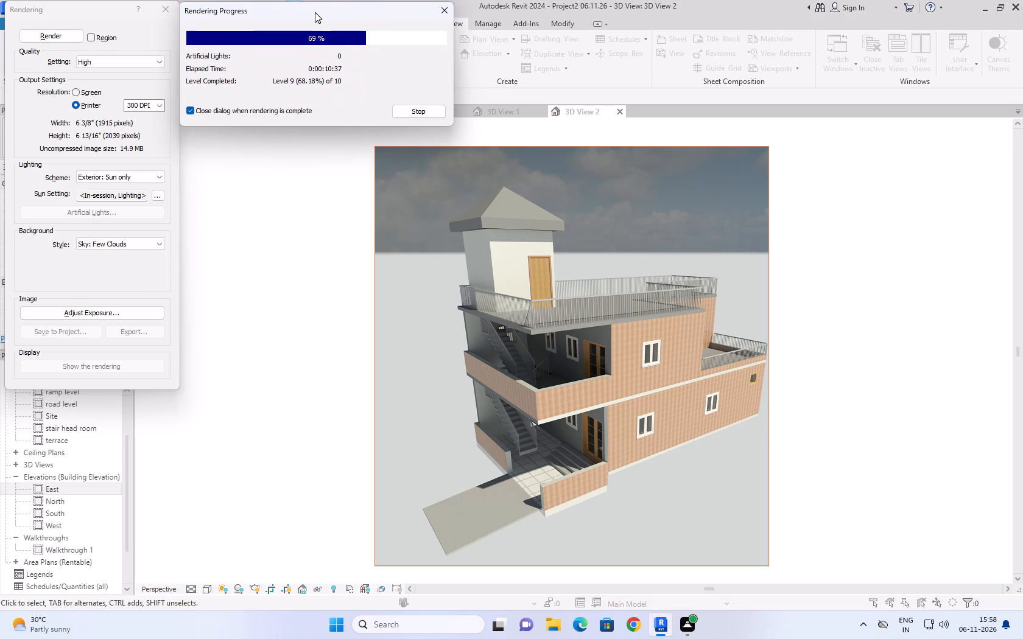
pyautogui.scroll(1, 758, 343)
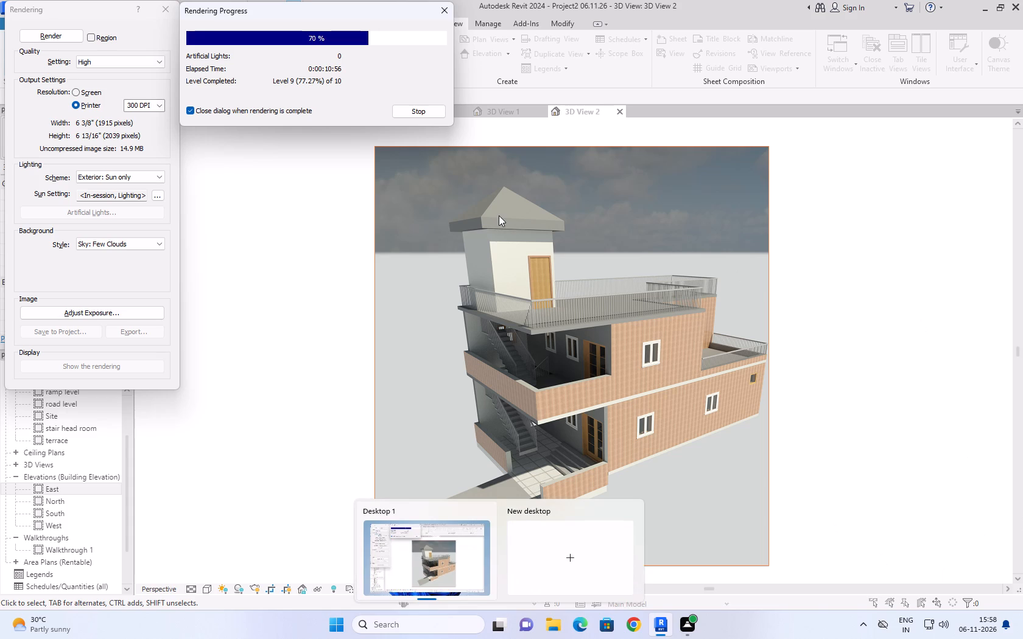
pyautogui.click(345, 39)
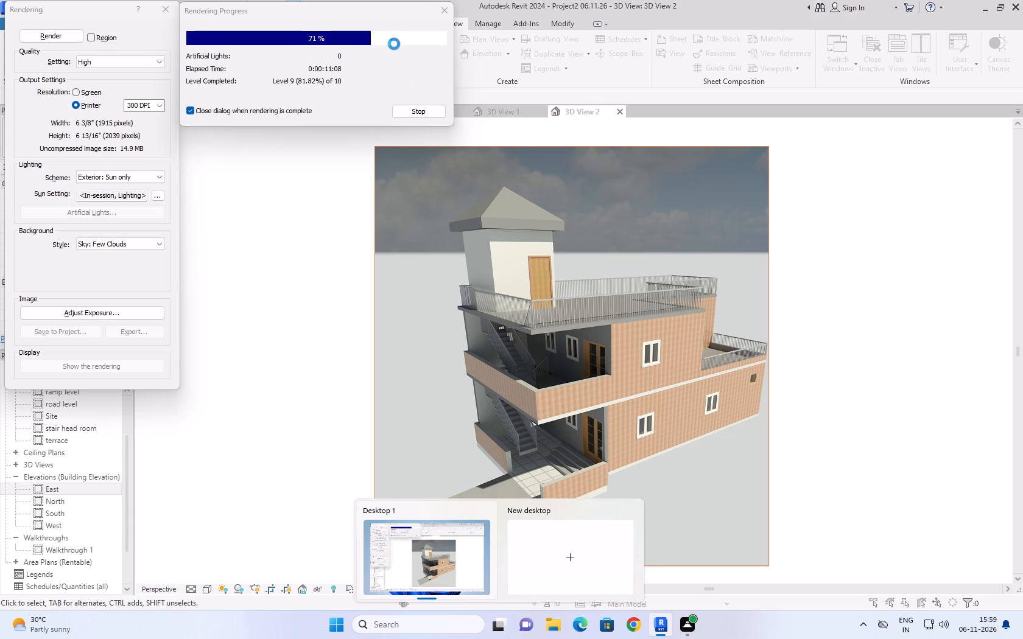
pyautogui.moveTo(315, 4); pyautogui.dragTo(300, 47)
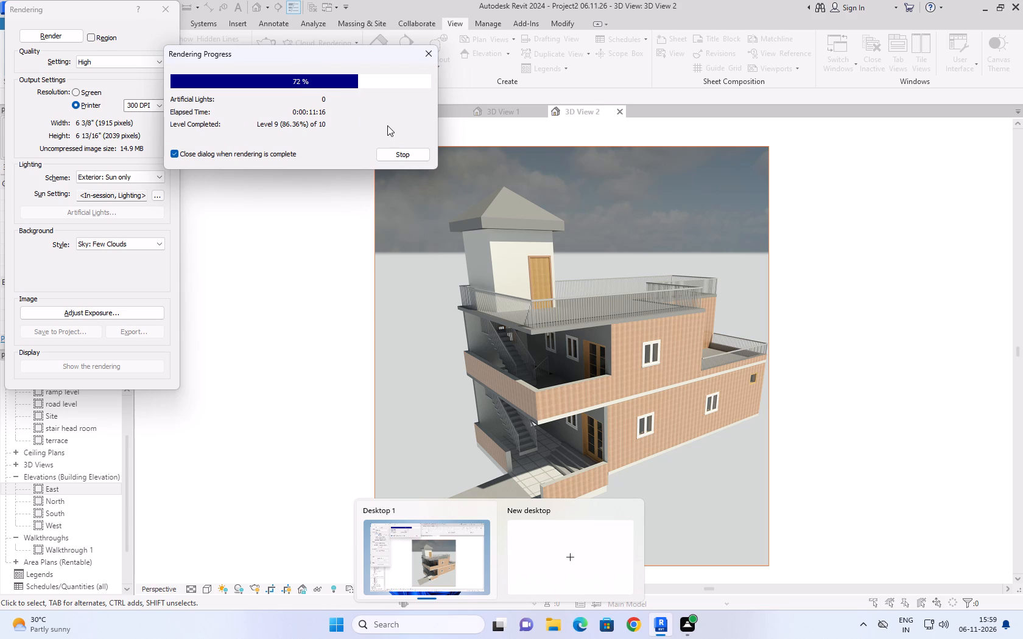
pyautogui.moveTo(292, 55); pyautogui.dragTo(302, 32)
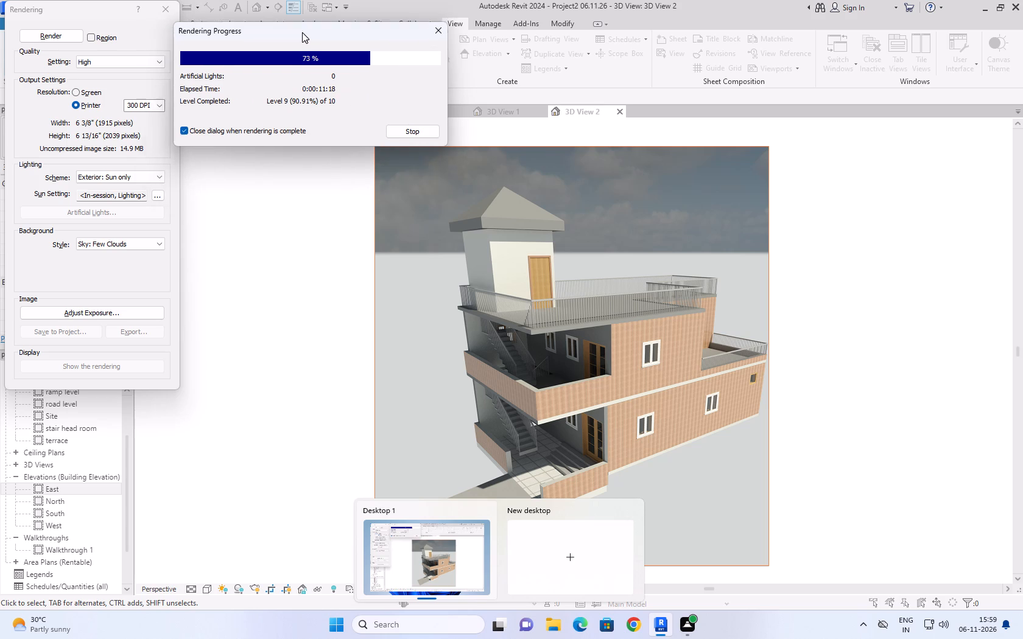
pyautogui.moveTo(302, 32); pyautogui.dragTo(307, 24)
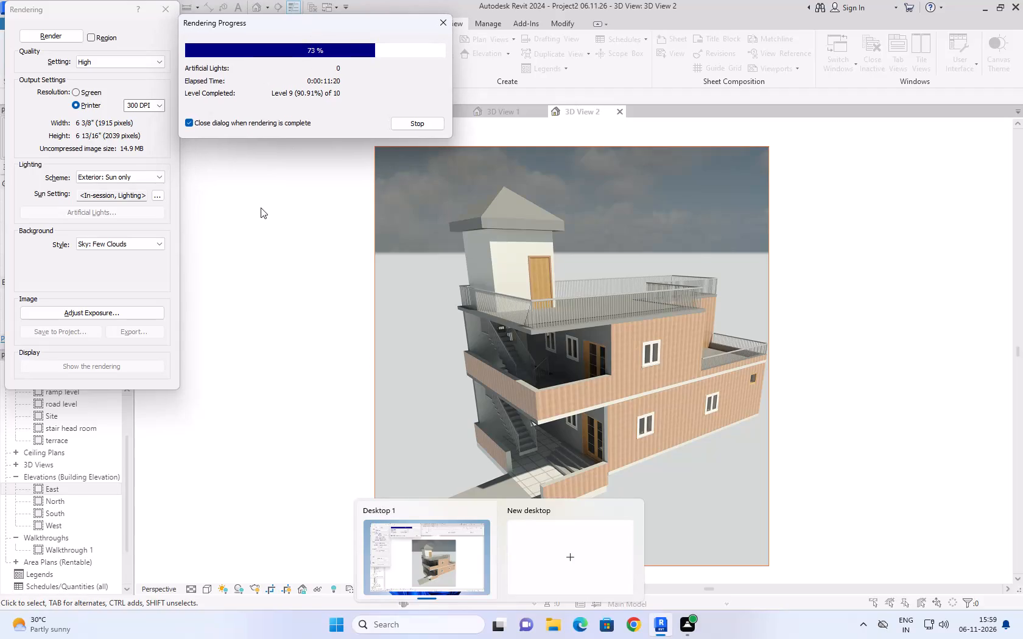
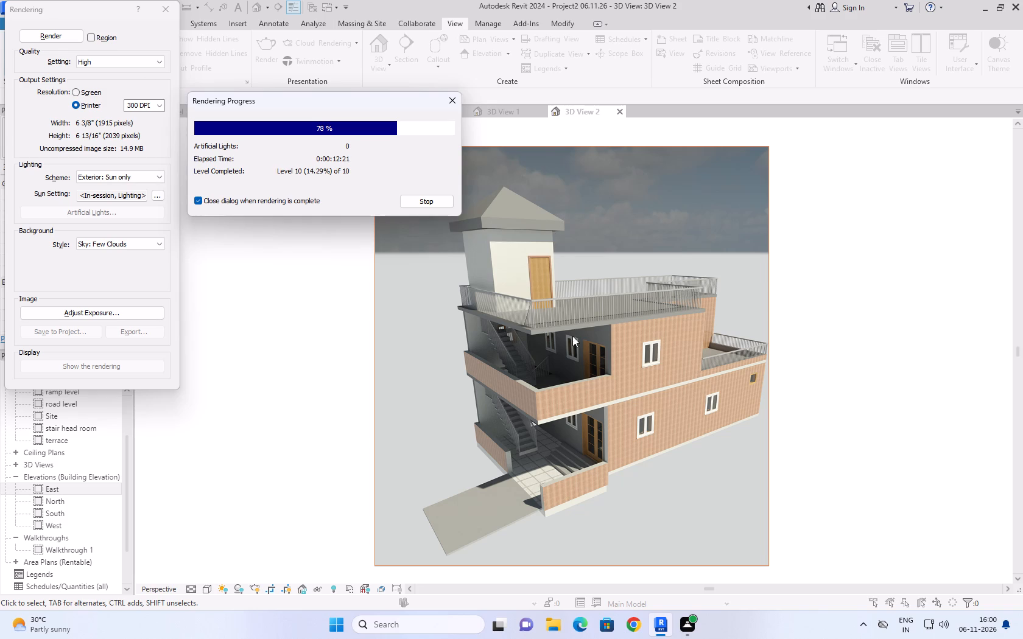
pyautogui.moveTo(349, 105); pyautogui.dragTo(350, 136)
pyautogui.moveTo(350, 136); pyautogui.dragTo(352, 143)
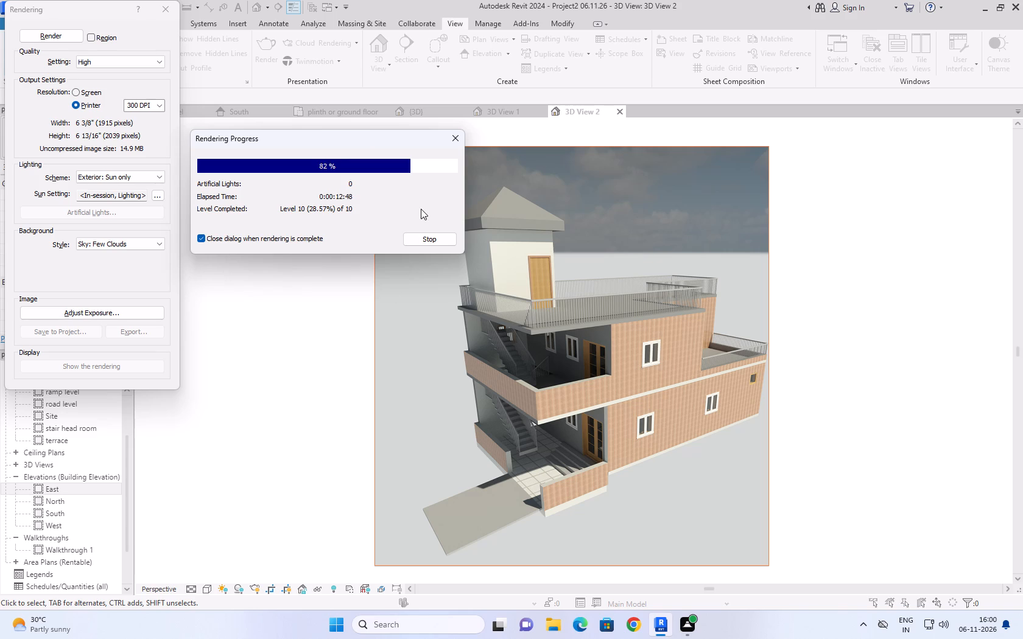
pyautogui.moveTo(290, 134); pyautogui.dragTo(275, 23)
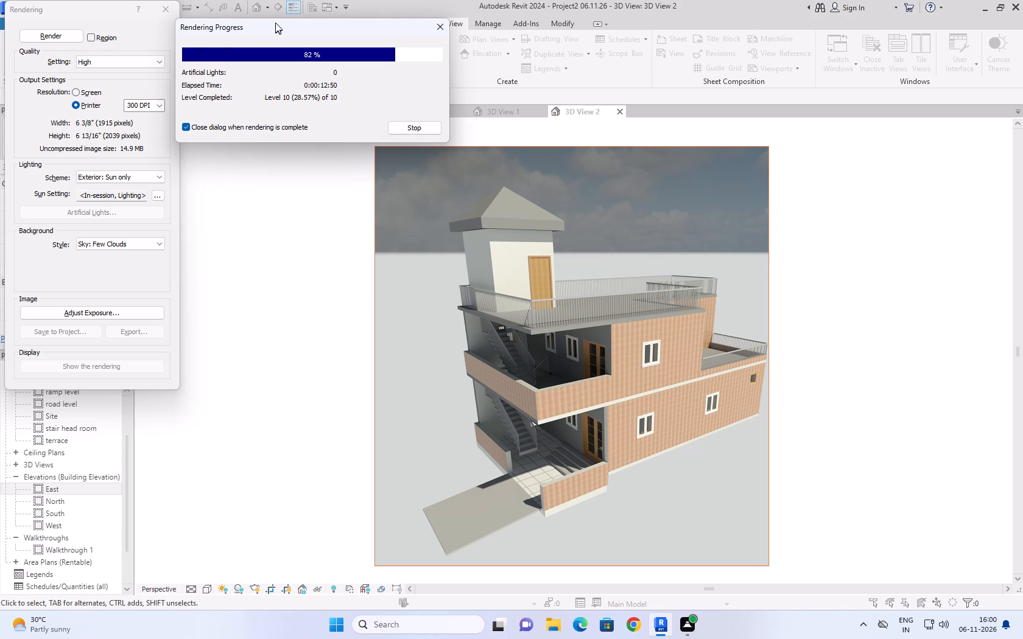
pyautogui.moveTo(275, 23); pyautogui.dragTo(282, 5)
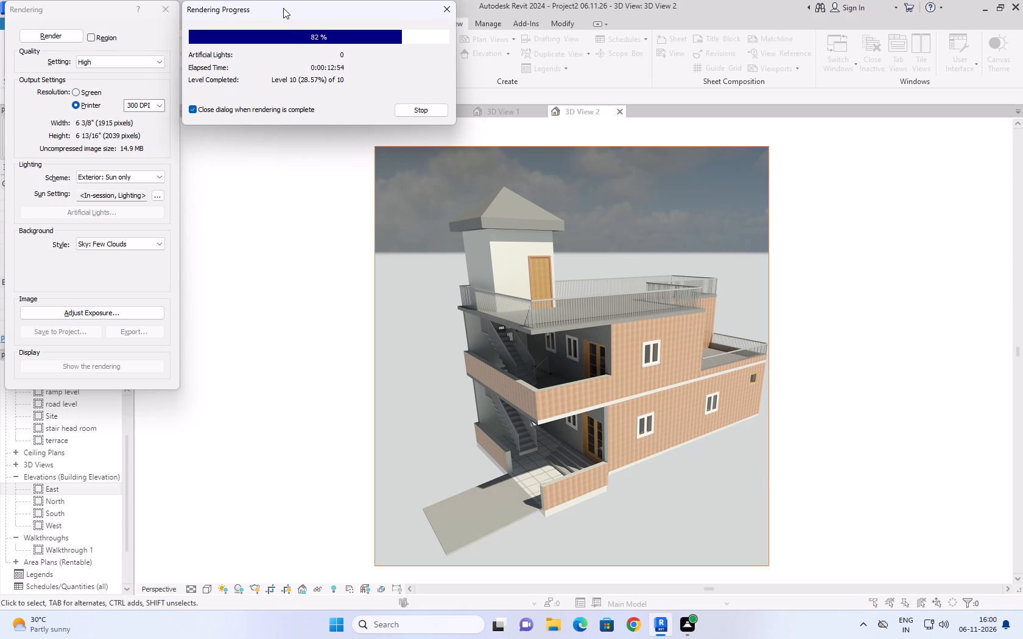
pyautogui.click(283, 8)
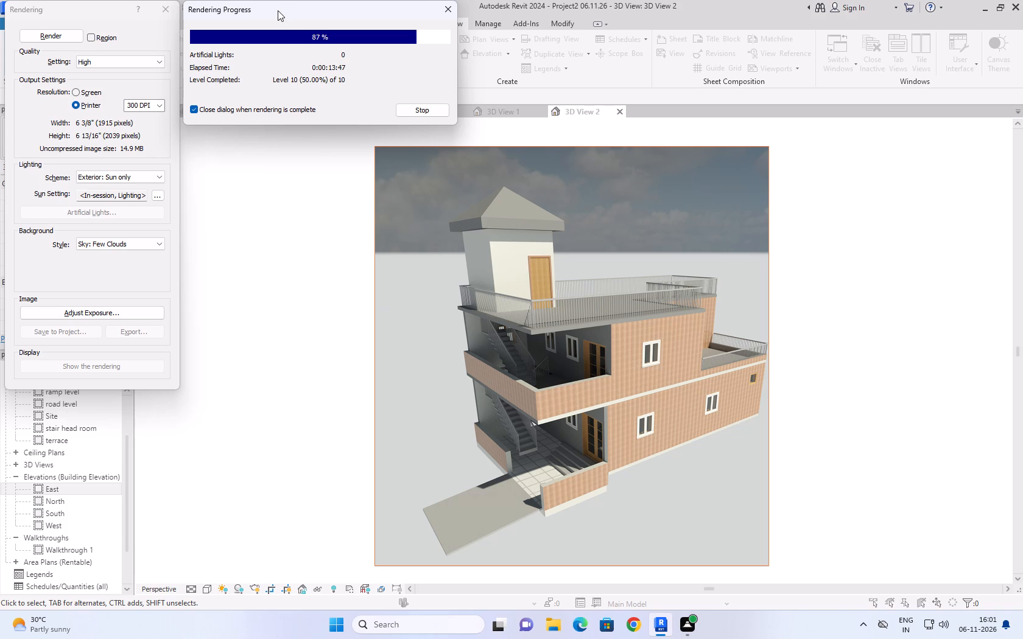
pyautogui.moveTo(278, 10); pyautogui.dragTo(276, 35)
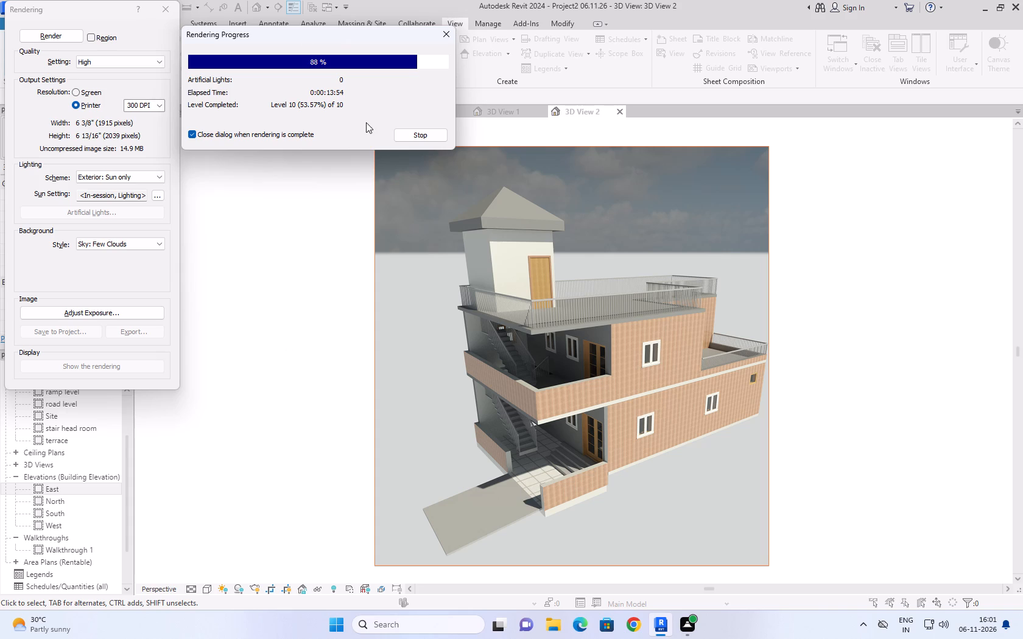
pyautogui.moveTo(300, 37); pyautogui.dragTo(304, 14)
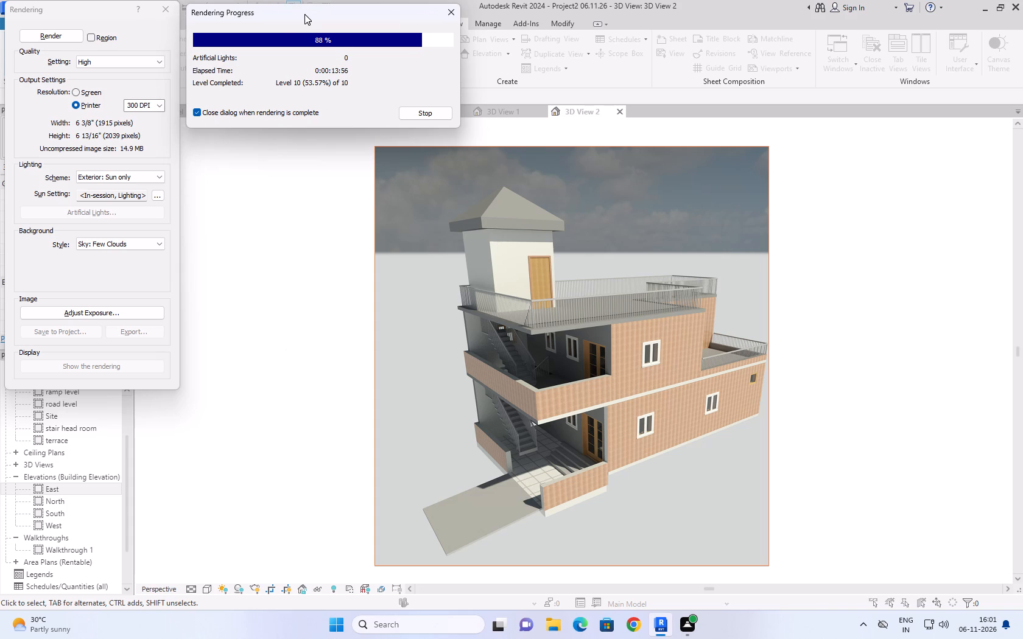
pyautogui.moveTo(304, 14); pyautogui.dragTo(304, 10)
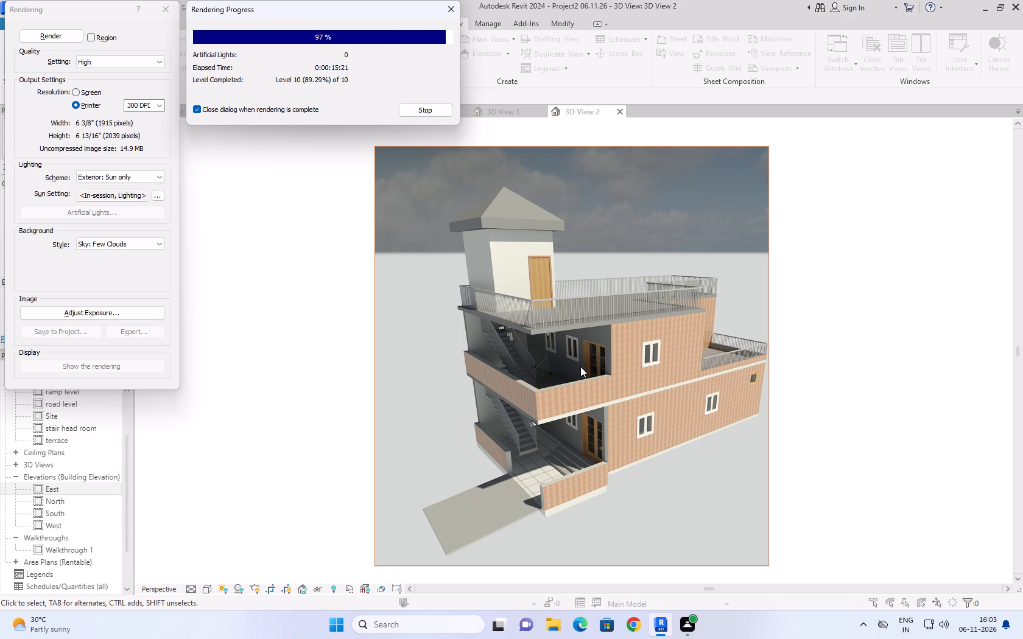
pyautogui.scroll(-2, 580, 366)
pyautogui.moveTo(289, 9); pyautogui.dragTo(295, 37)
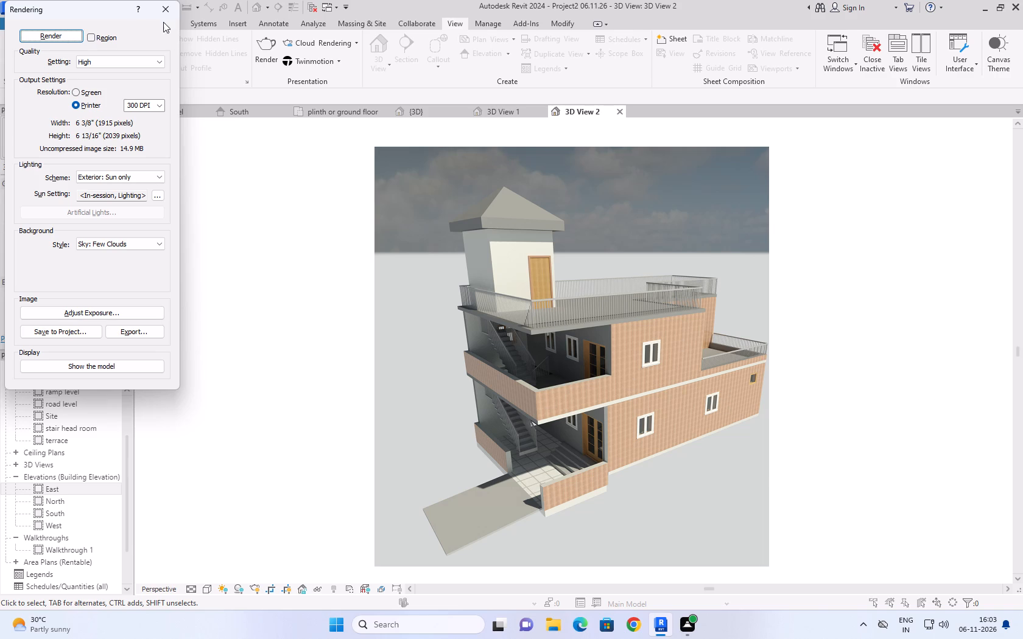
# Export the finished rendering to the Desktop as a JPEG file named 3D View 2.06.11.26.
pyautogui.click(132, 330)
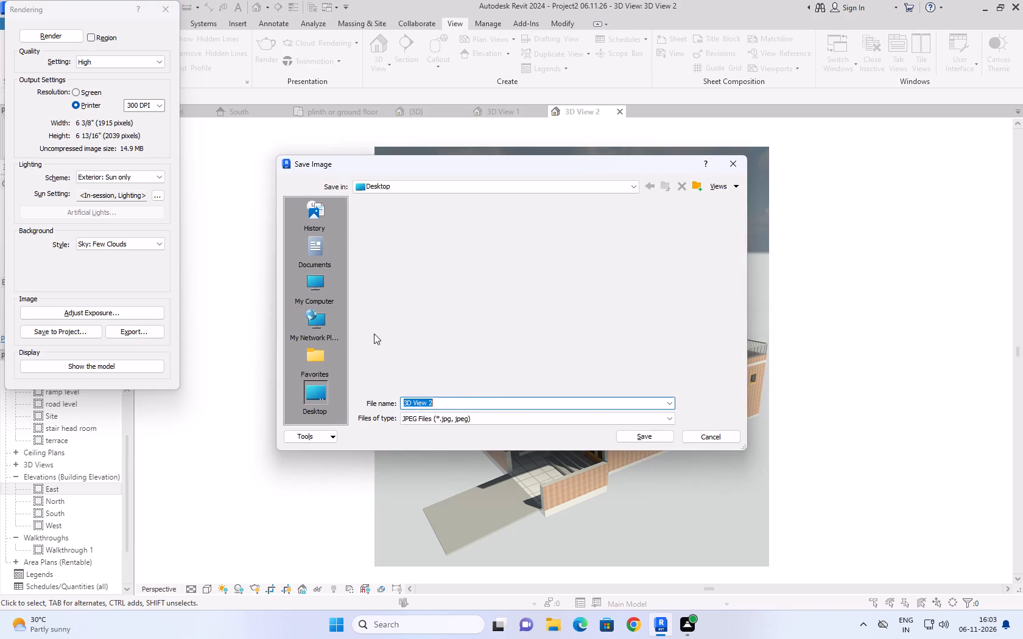
pyautogui.click(465, 405)
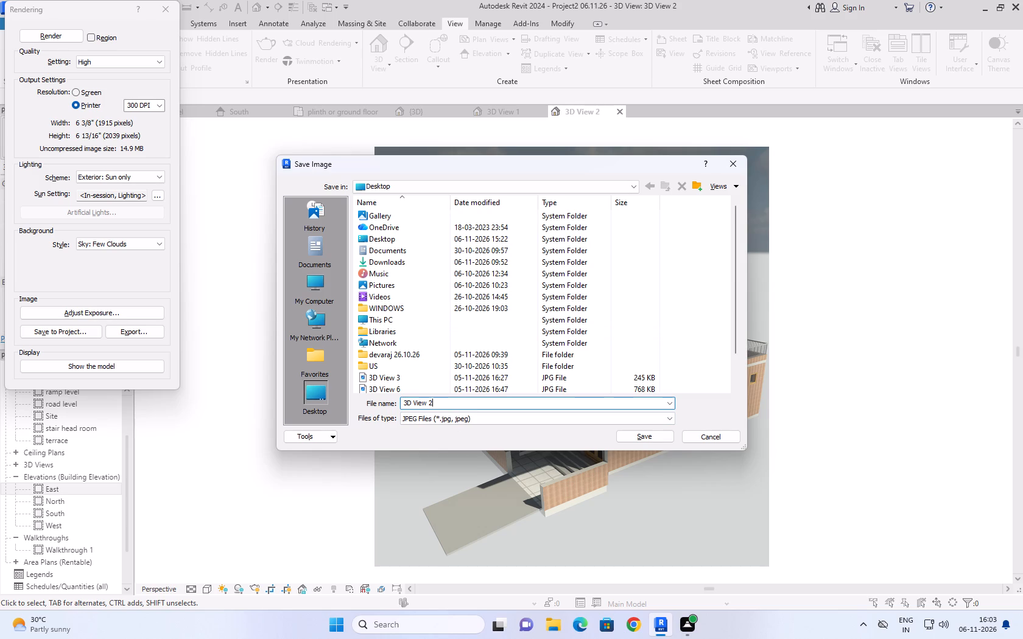
pyautogui.write('06.')
pyautogui.write('11')
pyautogui.write('.26')
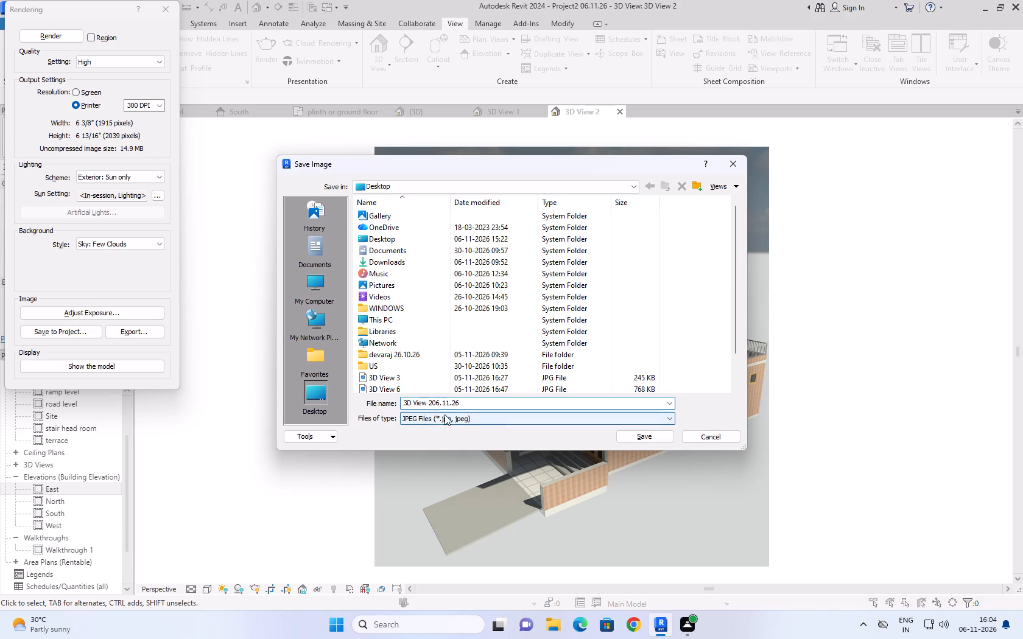
pyautogui.click(432, 403)
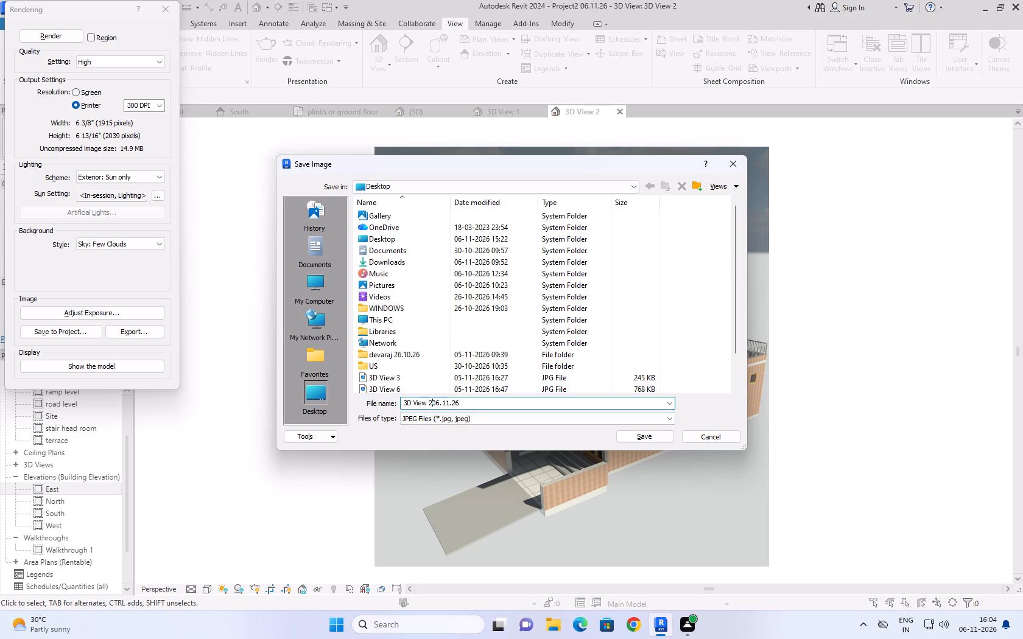
pyautogui.press('.')
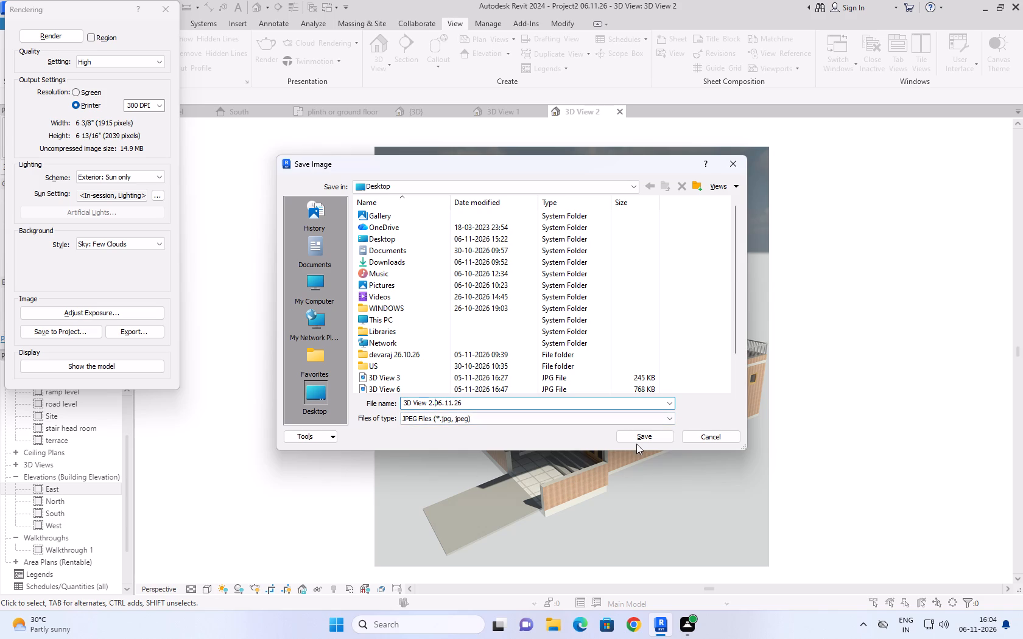
pyautogui.click(322, 396)
pyautogui.click(638, 440)
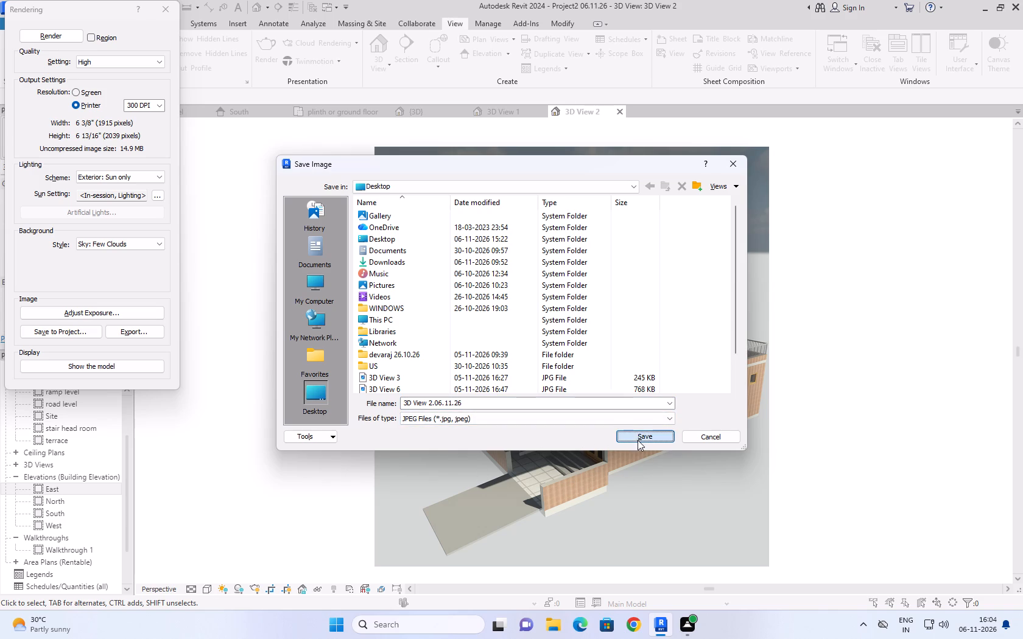
# Save the rendered image to the project under the suggested name and close the rendering settings.
pyautogui.click(81, 330)
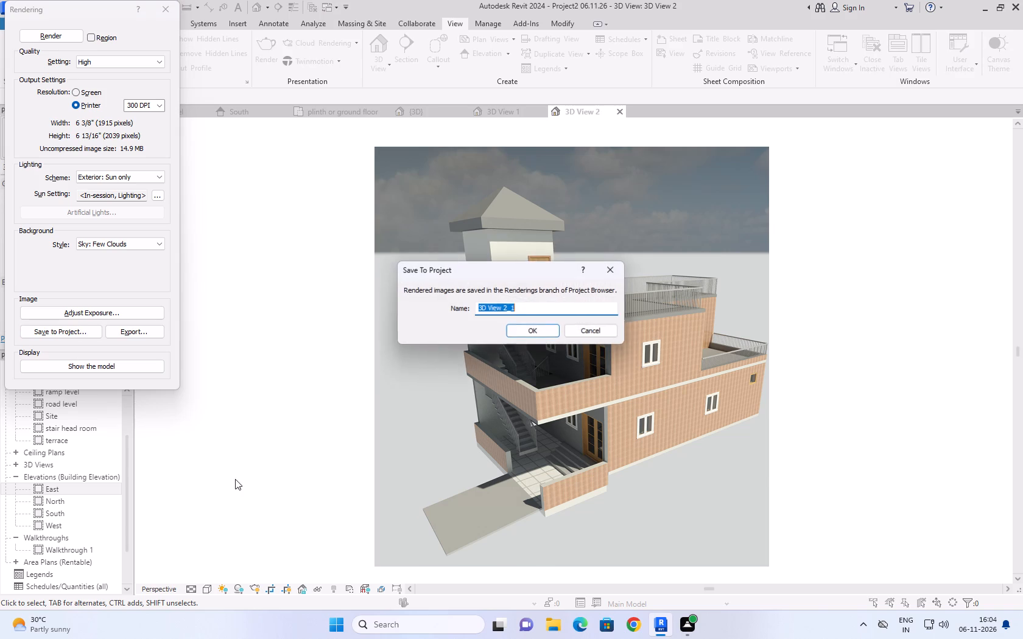
pyautogui.click(528, 333)
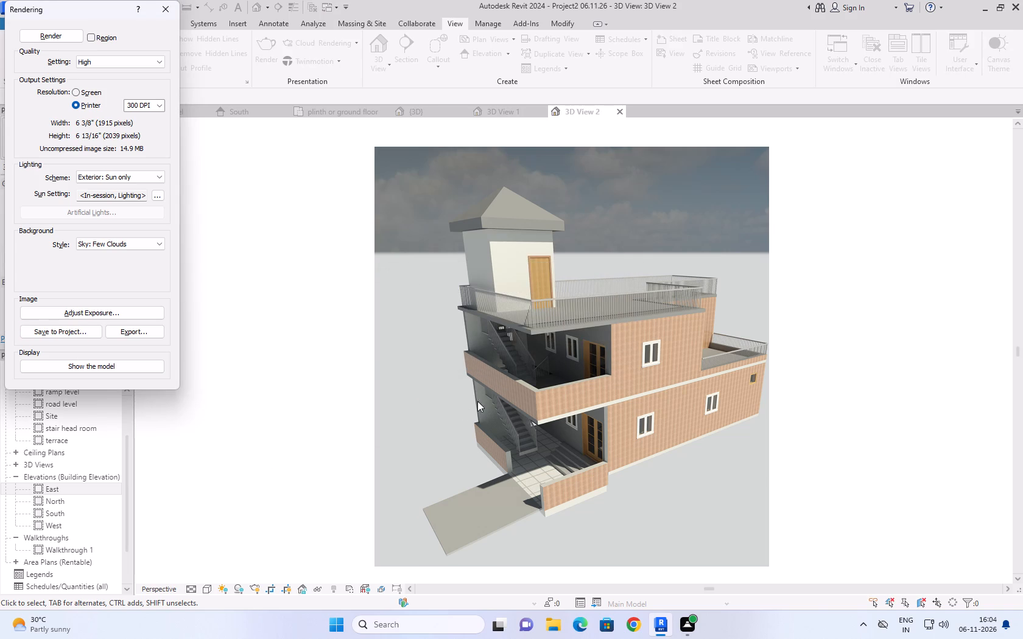
pyautogui.click(167, 15)
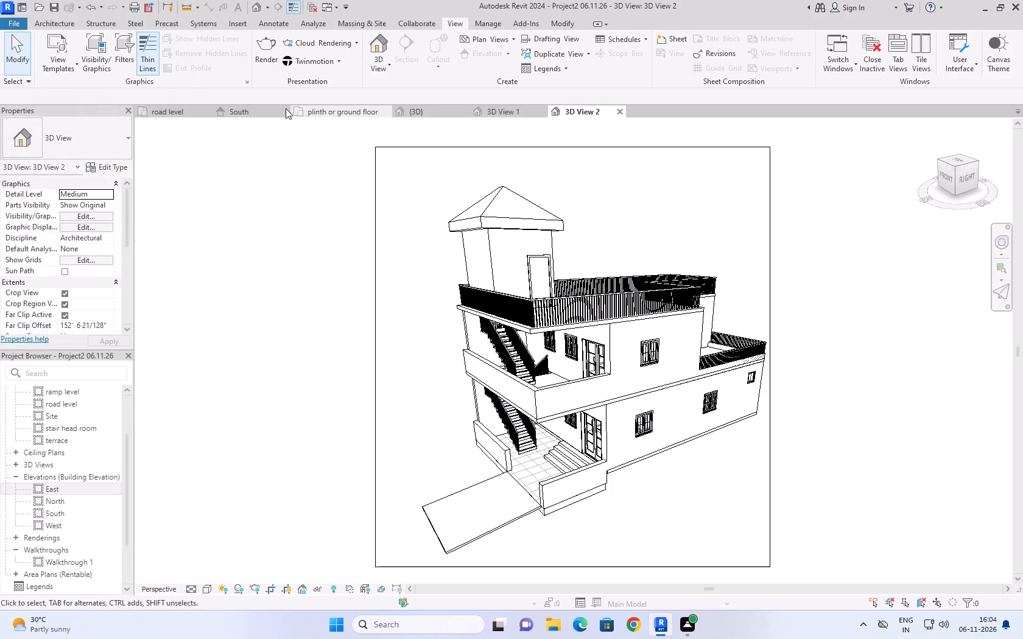
# Switch to the plinth or ground floor plan view.
pyautogui.click(313, 110)
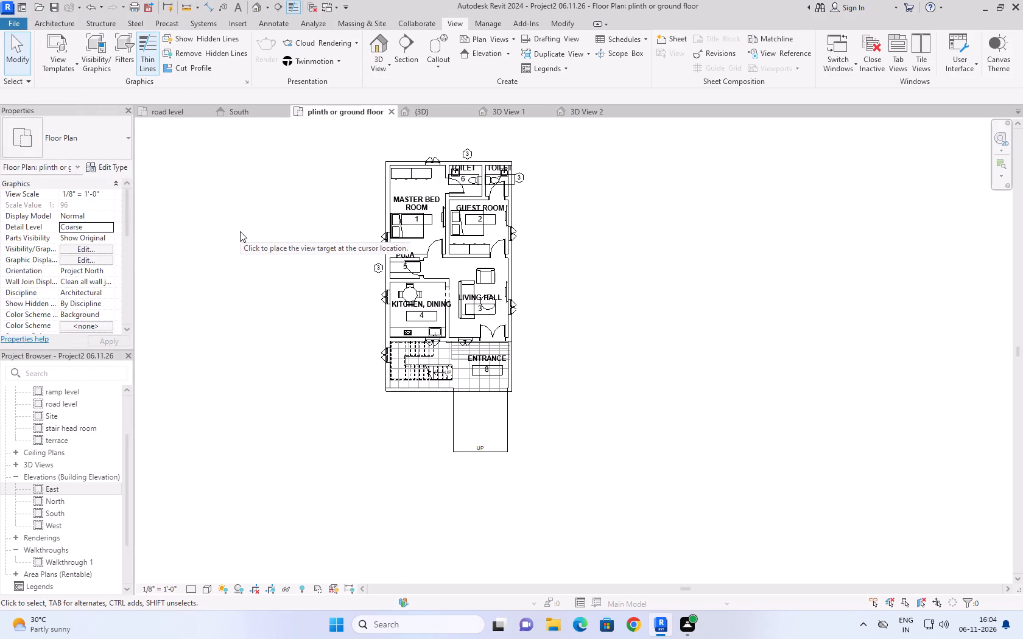
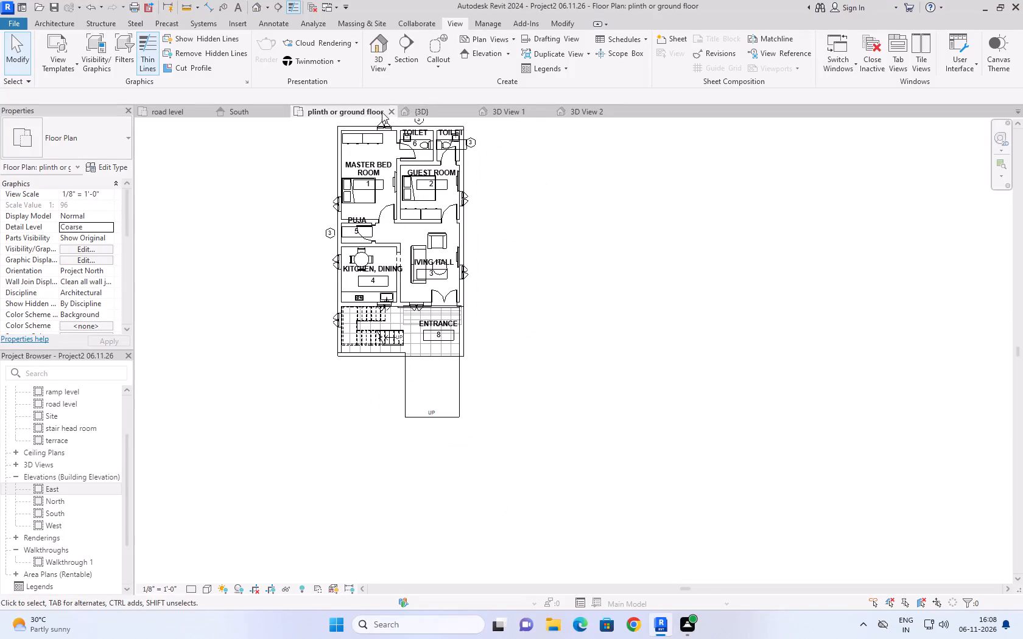
# Open the South elevation view of the house.
pyautogui.click(436, 106)
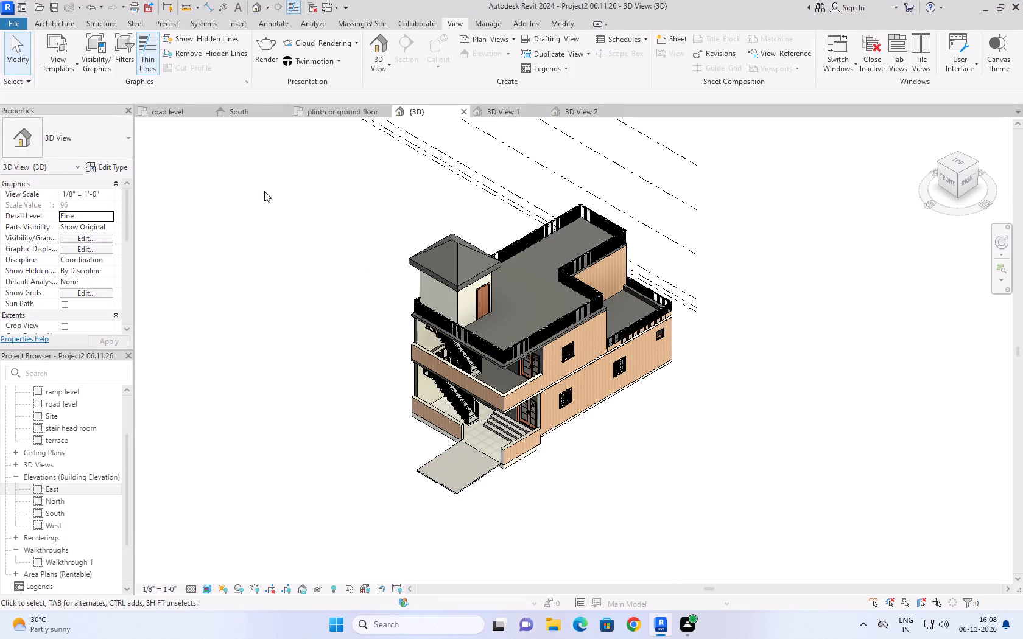
pyautogui.click(318, 110)
pyautogui.click(261, 108)
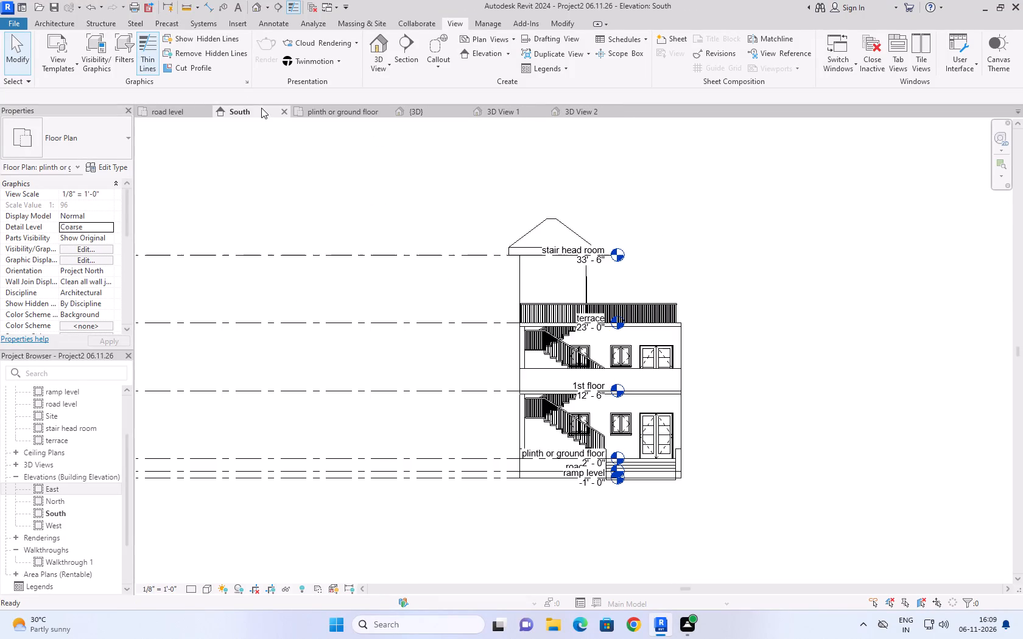
pyautogui.click(335, 183)
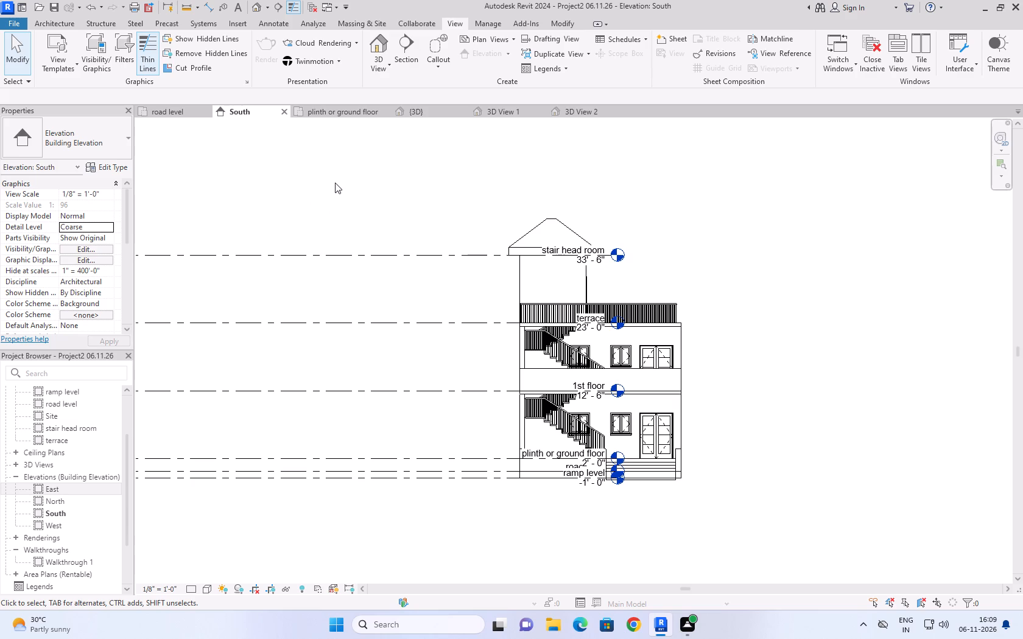
pyautogui.scroll(1, 596, 416)
pyautogui.scroll(1, 311, 541)
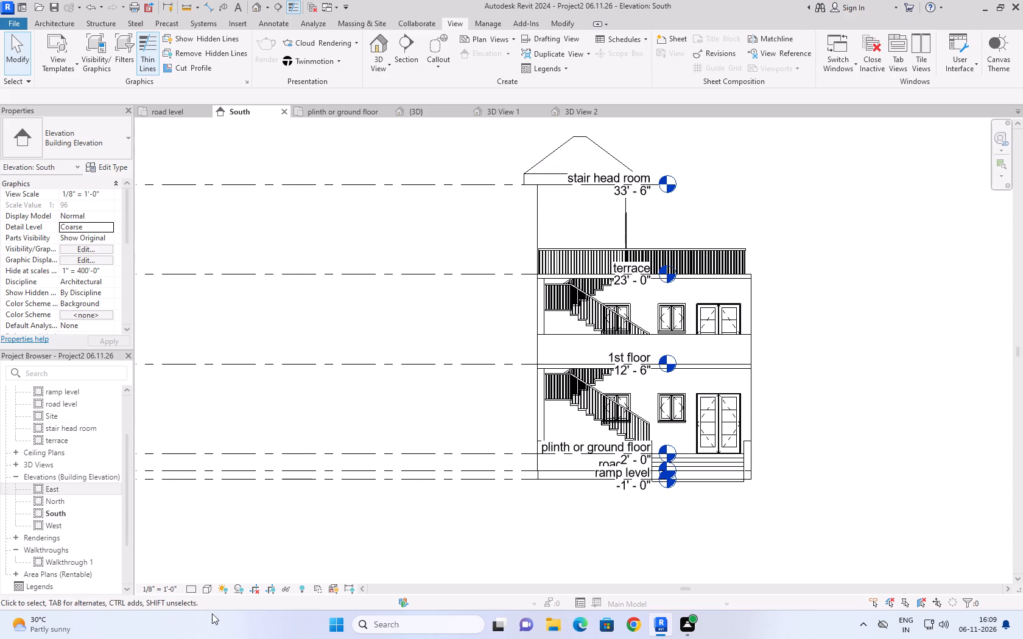
# Set the South elevation's visual style to Wireframe and save the project.
pyautogui.click(210, 586)
pyautogui.click(227, 515)
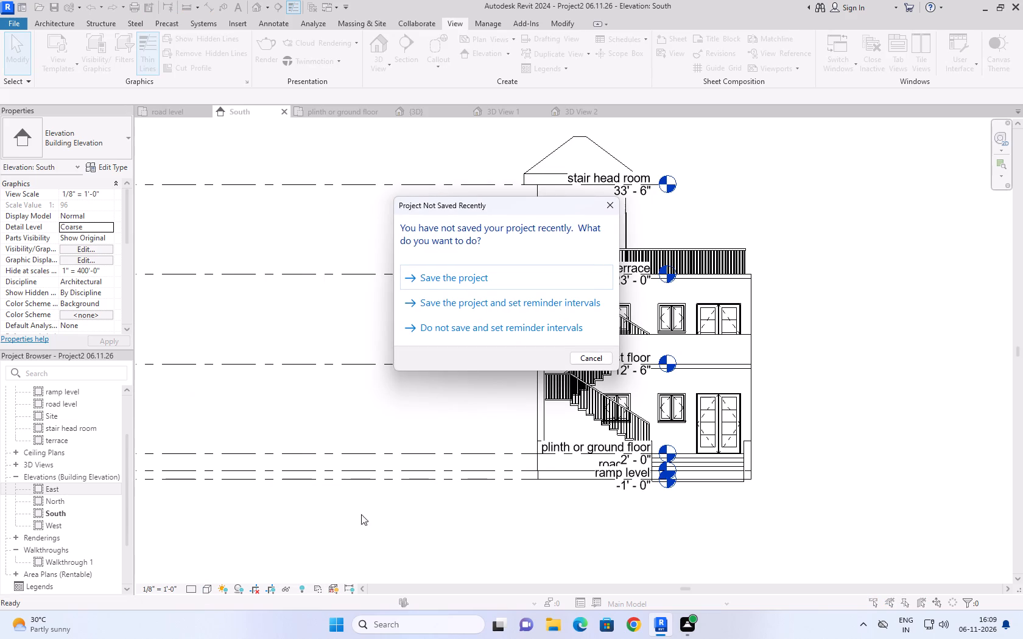
pyautogui.click(429, 283)
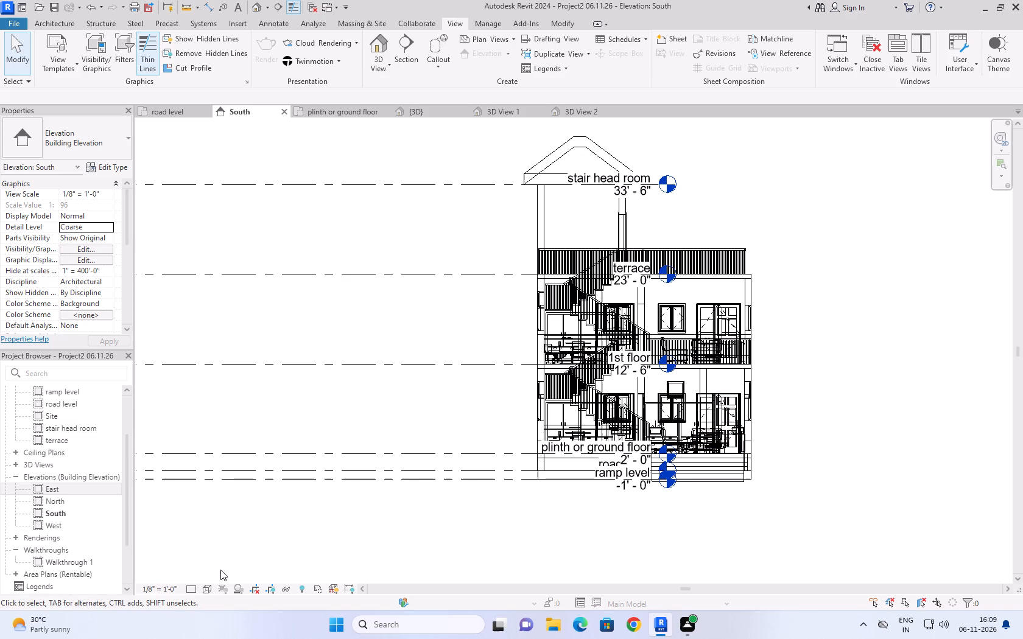
# Display the South elevation as Hidden Line and with textured material colours, and examine the front staircases and facade.
pyautogui.click(207, 584)
pyautogui.click(231, 522)
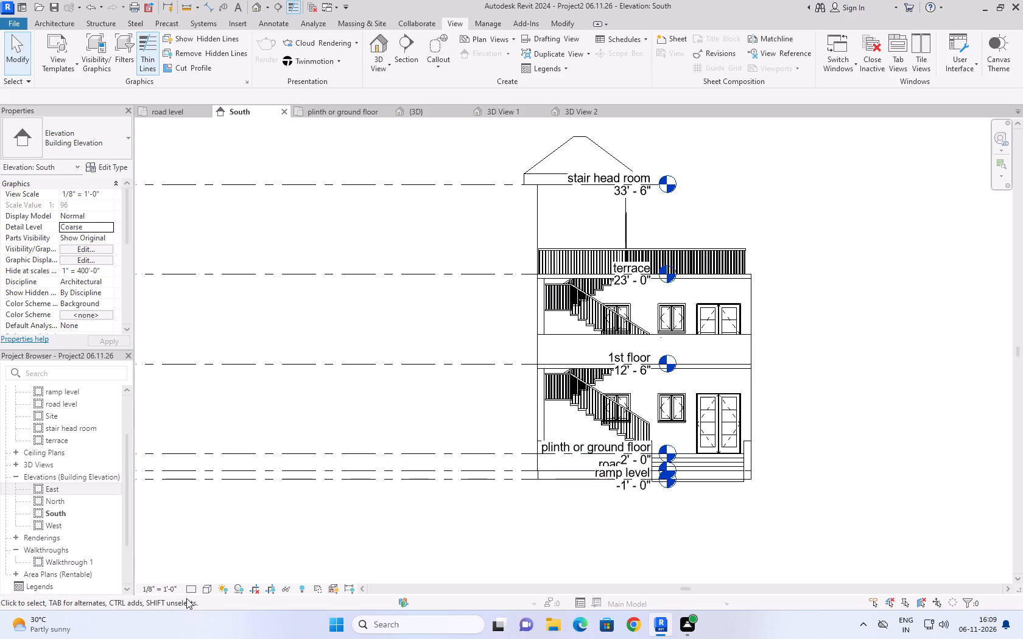
pyautogui.click(207, 587)
pyautogui.click(221, 565)
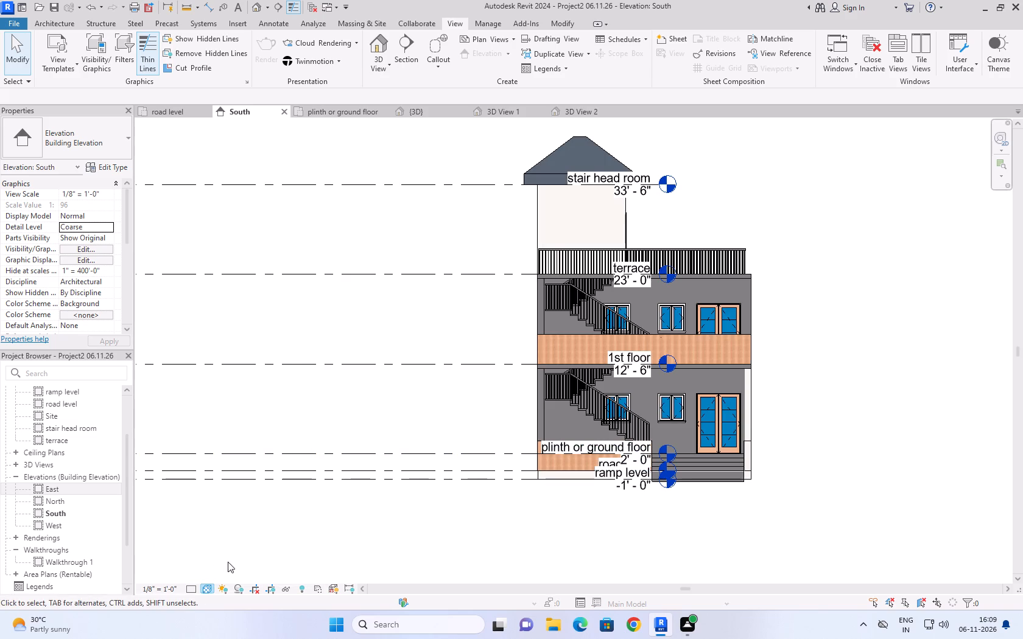
pyautogui.moveTo(379, 404); pyautogui.dragTo(195, 414, button='middle')
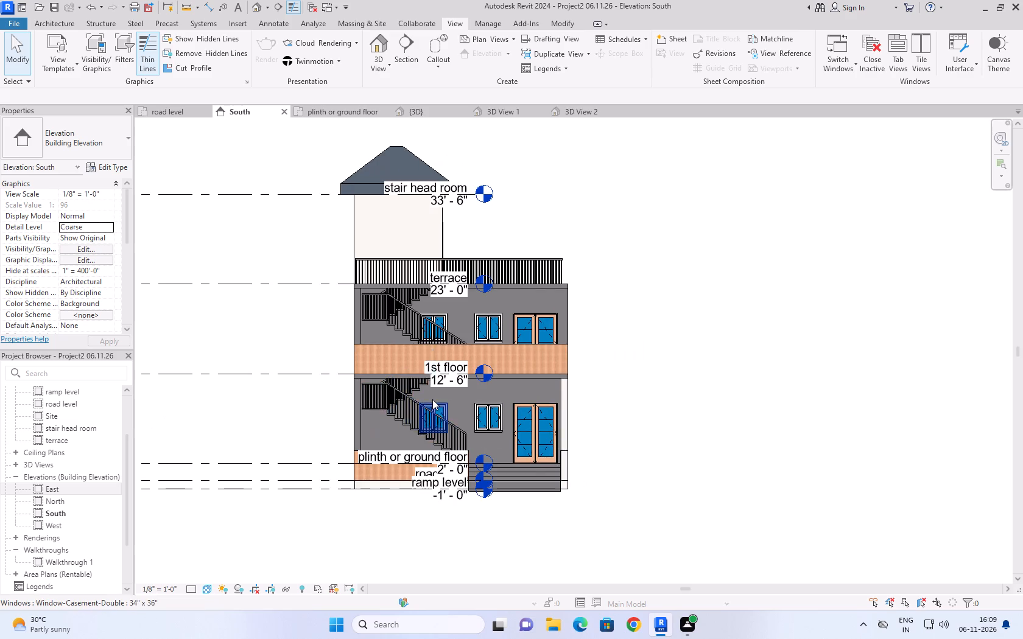
pyautogui.scroll(8, 432, 399)
pyautogui.click(382, 491)
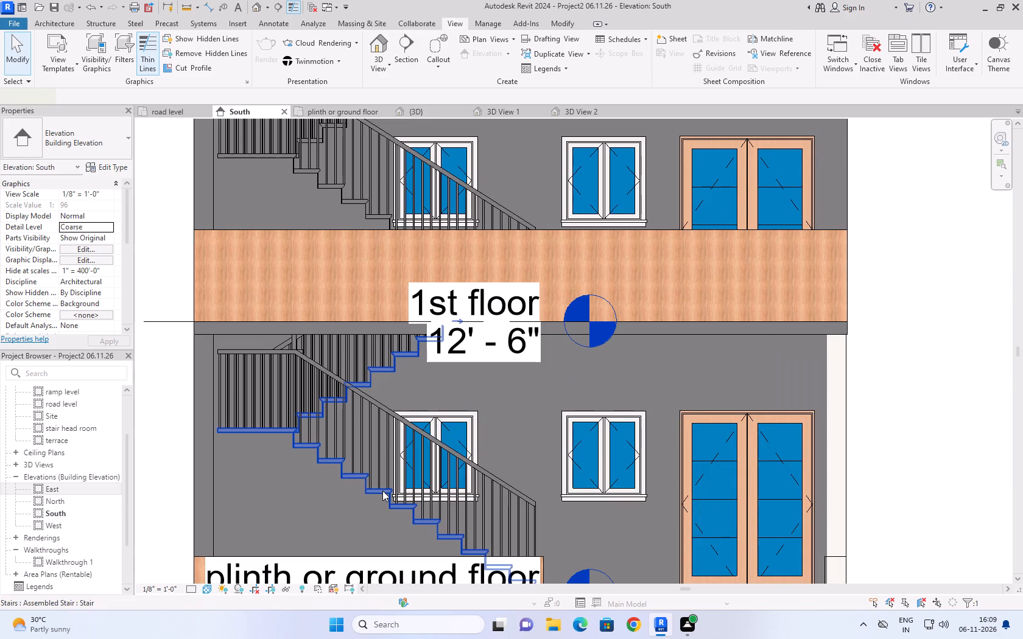
pyautogui.click(897, 347)
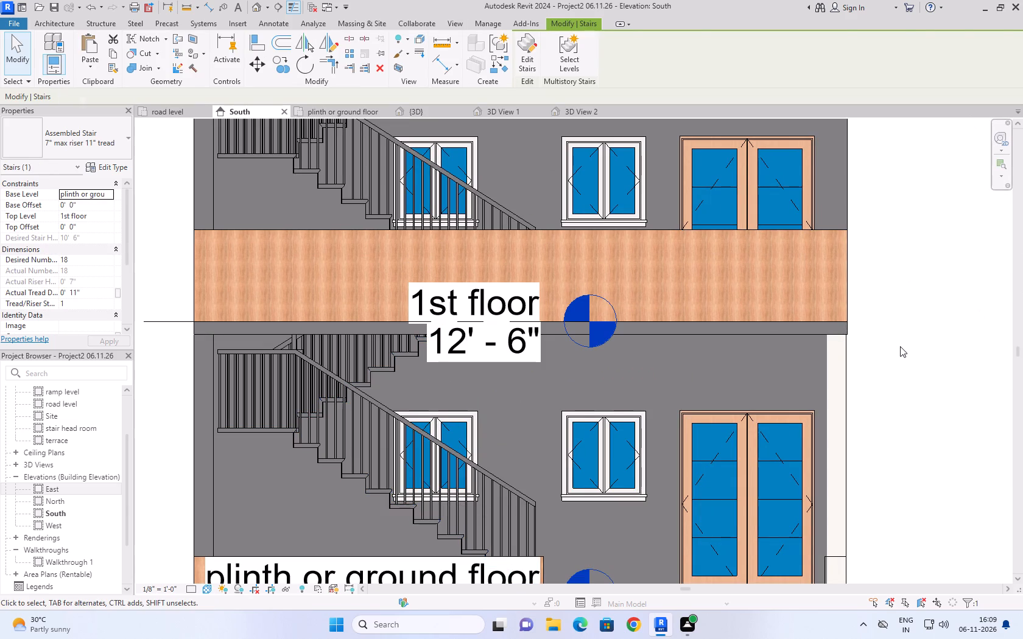
pyautogui.scroll(-4, 661, 273)
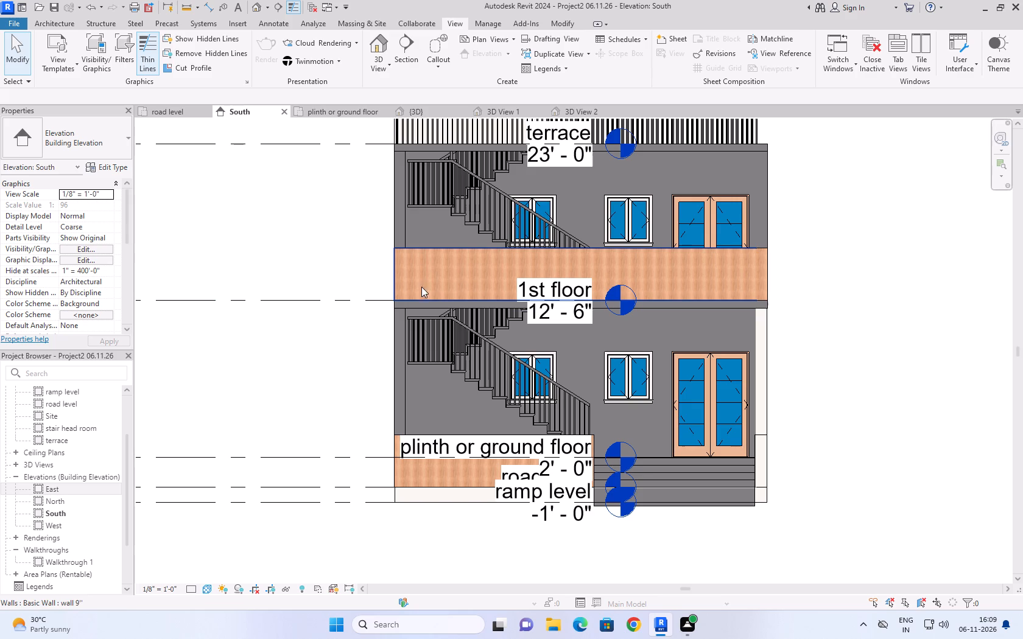
pyautogui.click(501, 329)
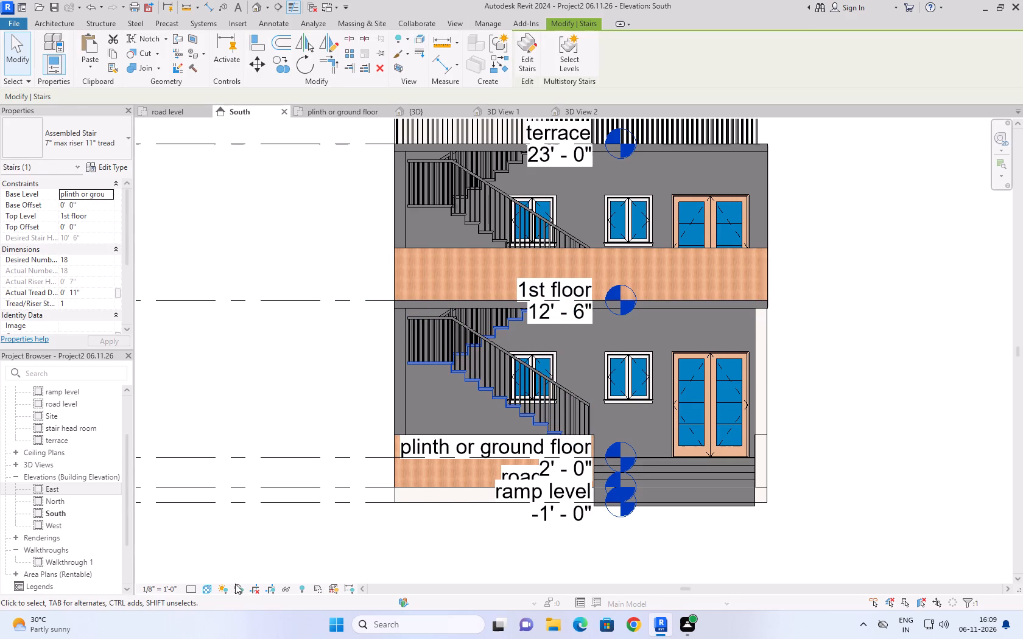
# Set the South elevation to Wireframe and examine the staircase between the ground floor and first floor.
pyautogui.click(211, 591)
pyautogui.click(237, 515)
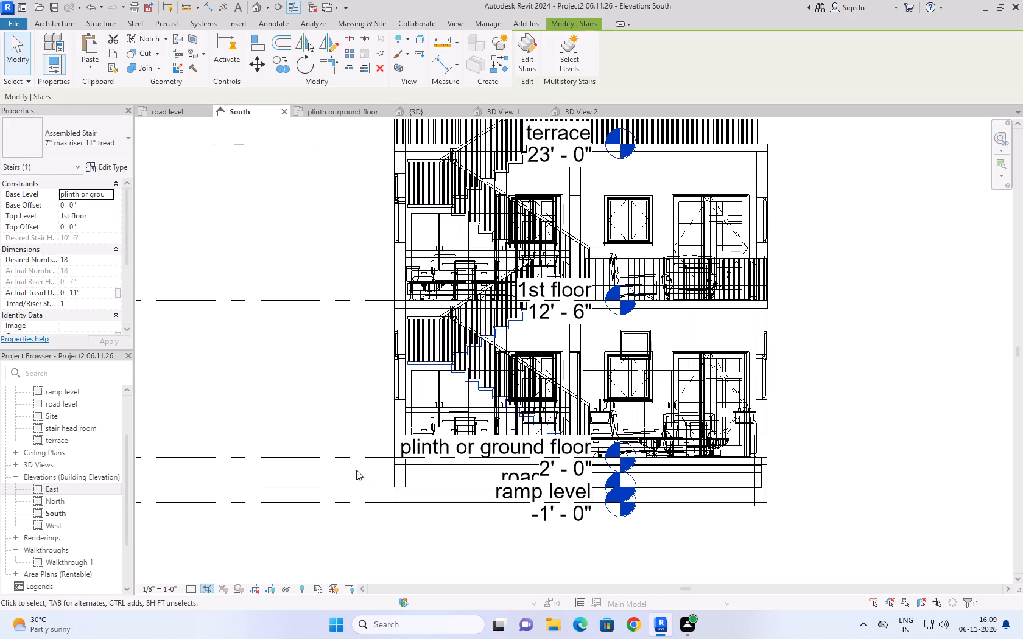
pyautogui.scroll(8, 518, 302)
pyautogui.scroll(4, 592, 354)
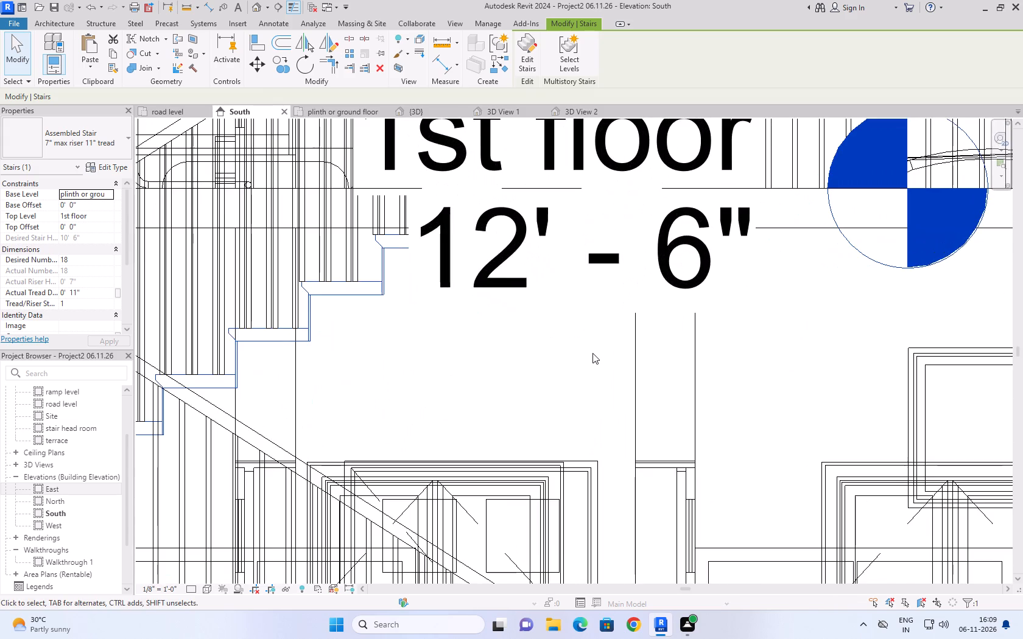
pyautogui.scroll(-13, 592, 368)
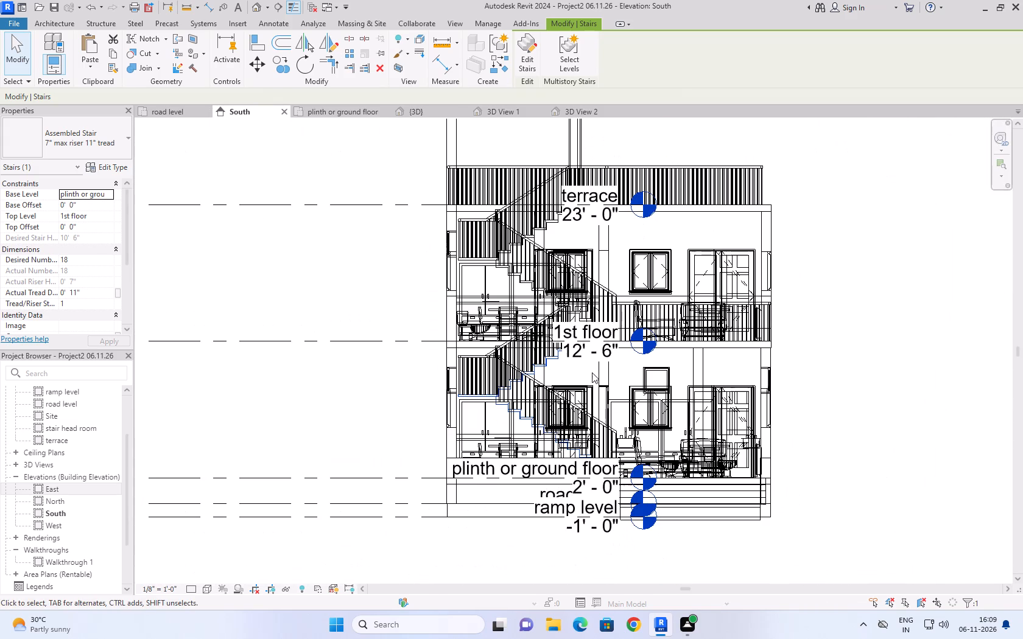
pyautogui.click(933, 232)
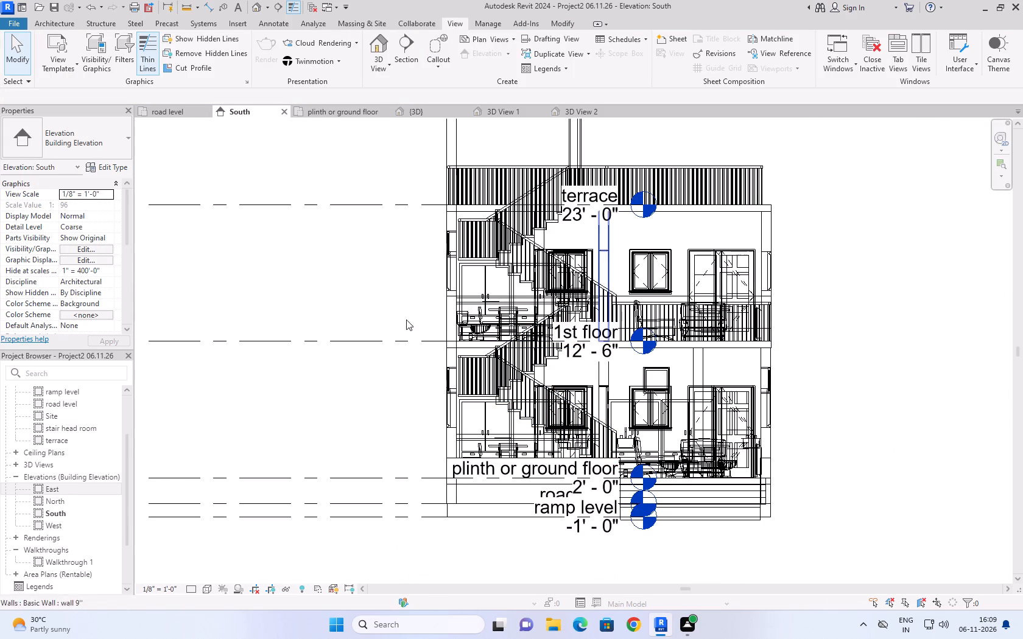
pyautogui.scroll(-1, 663, 237)
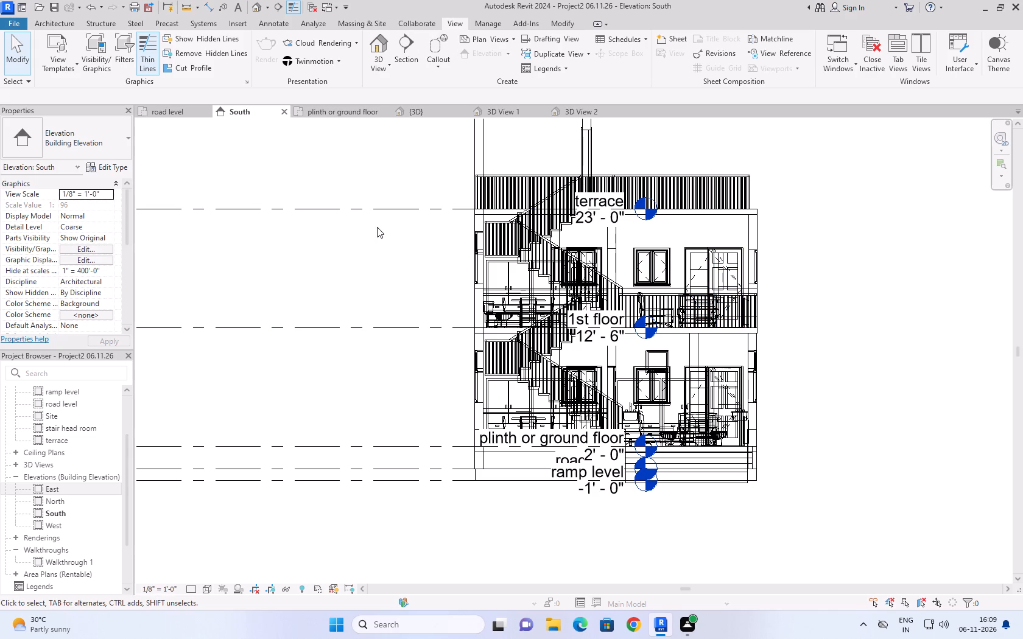
# Switch to the default {3D} view and orient it to the Front face of the house.
pyautogui.click(362, 109)
pyautogui.click(437, 111)
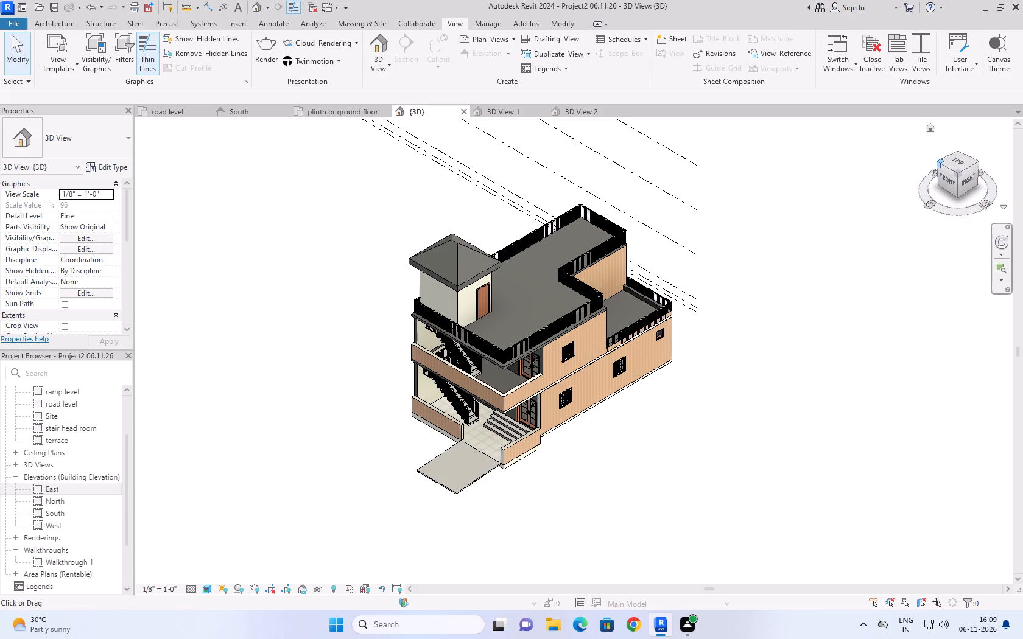
pyautogui.click(947, 180)
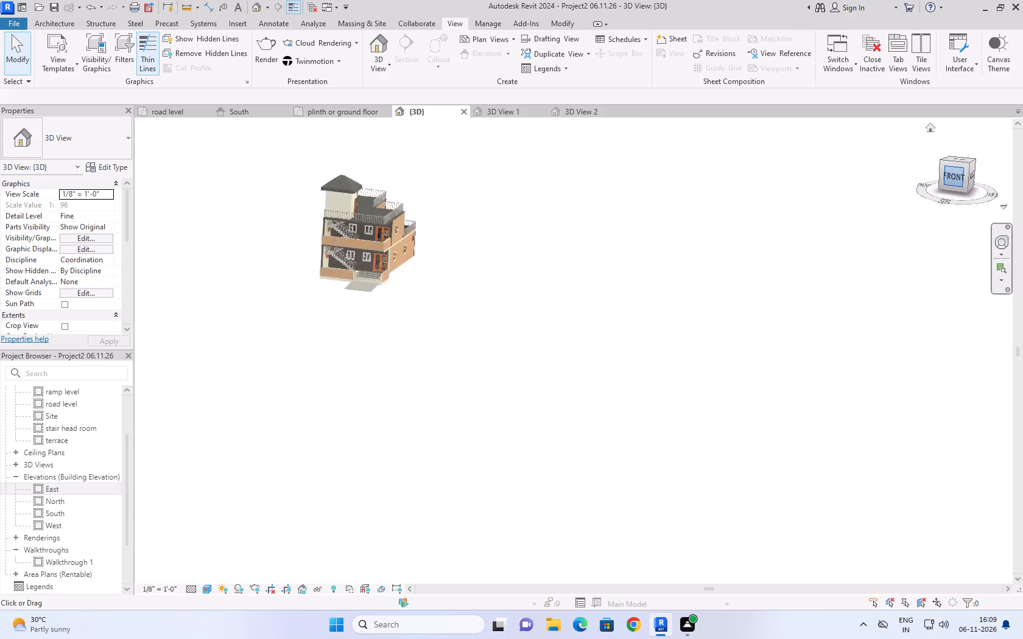
pyautogui.scroll(9, 745, 360)
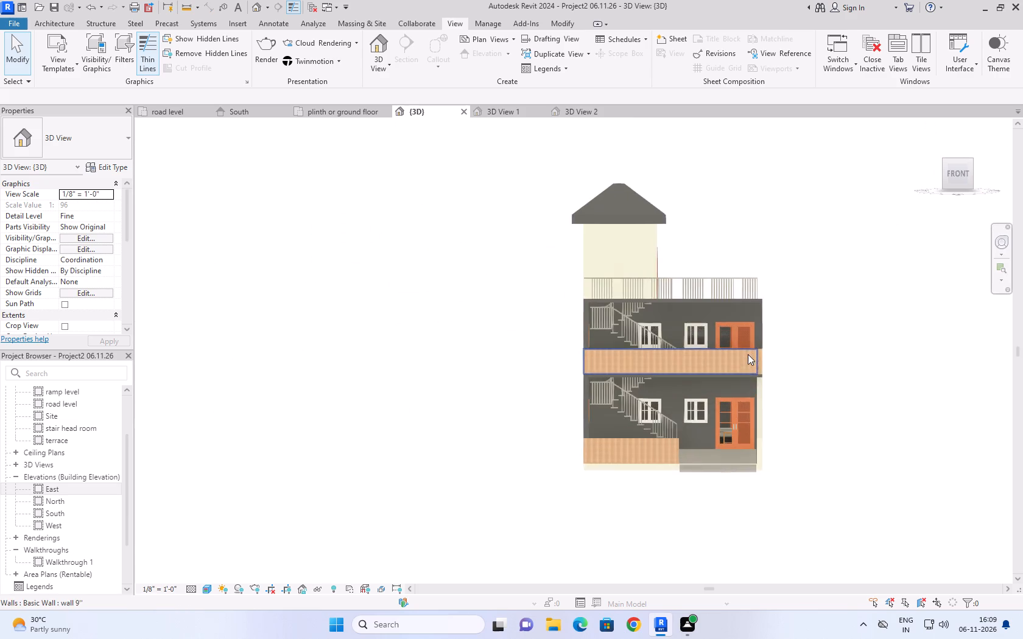
pyautogui.scroll(3, 748, 354)
pyautogui.moveTo(804, 240); pyautogui.dragTo(586, 235, button='middle')
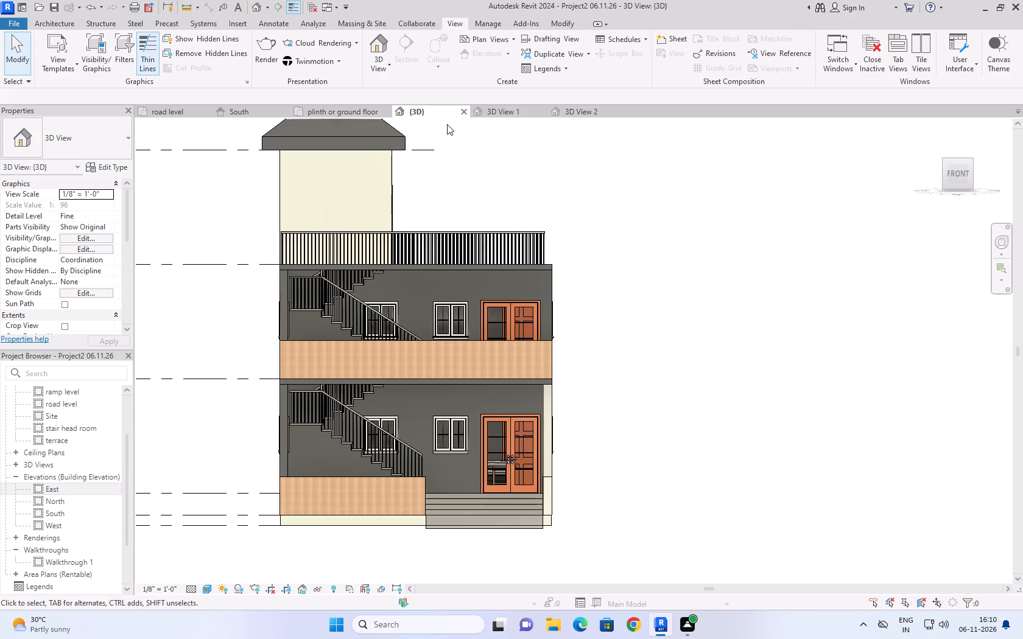
# Start an in-place model component in the Casework category, keeping the suggested name.
pyautogui.click(49, 25)
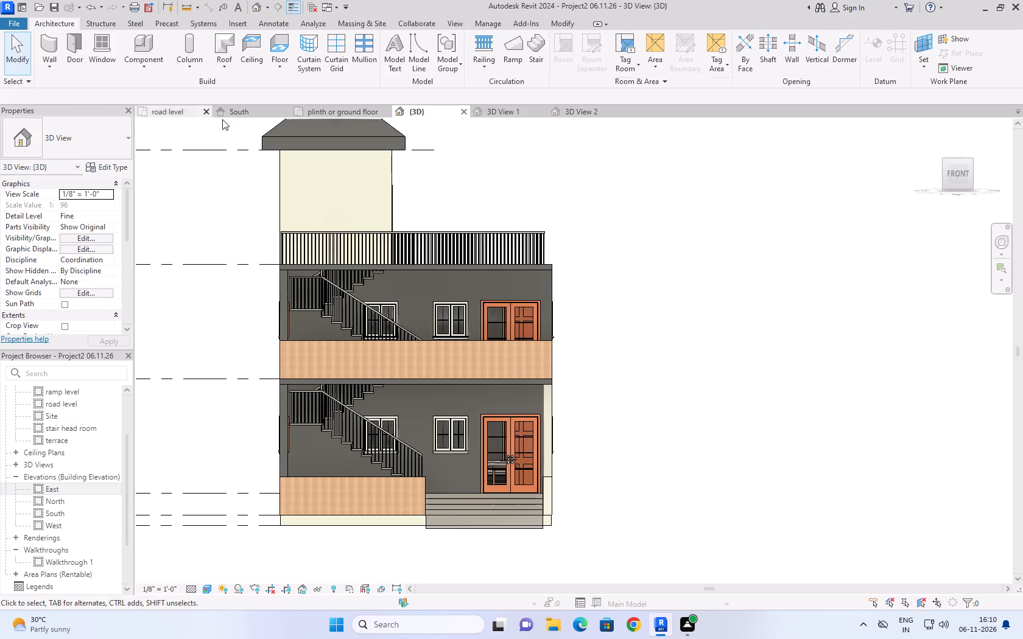
pyautogui.click(138, 68)
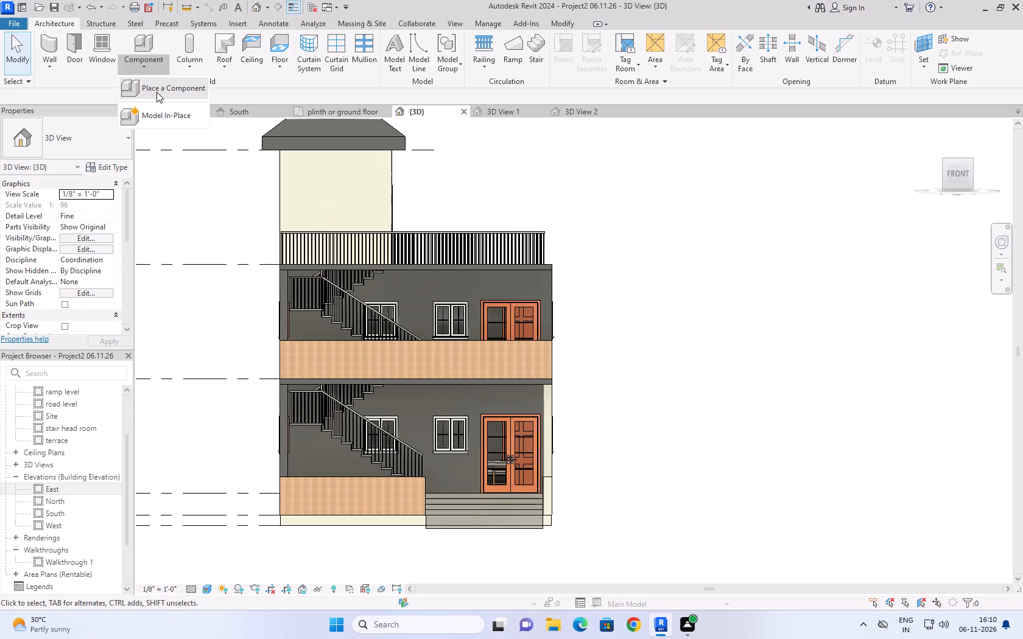
pyautogui.click(162, 109)
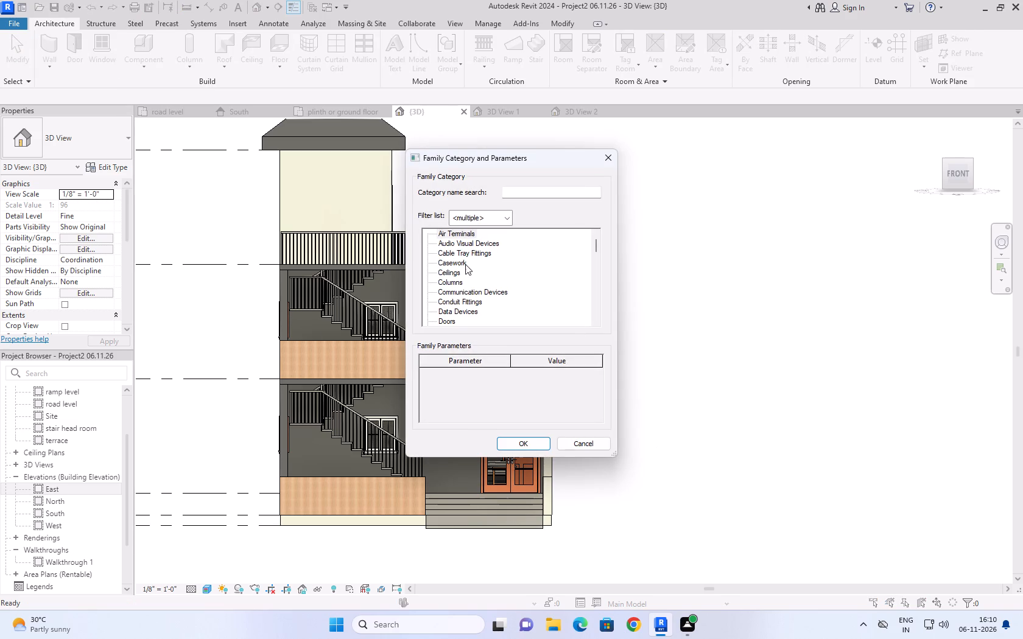
pyautogui.click(465, 264)
pyautogui.click(529, 439)
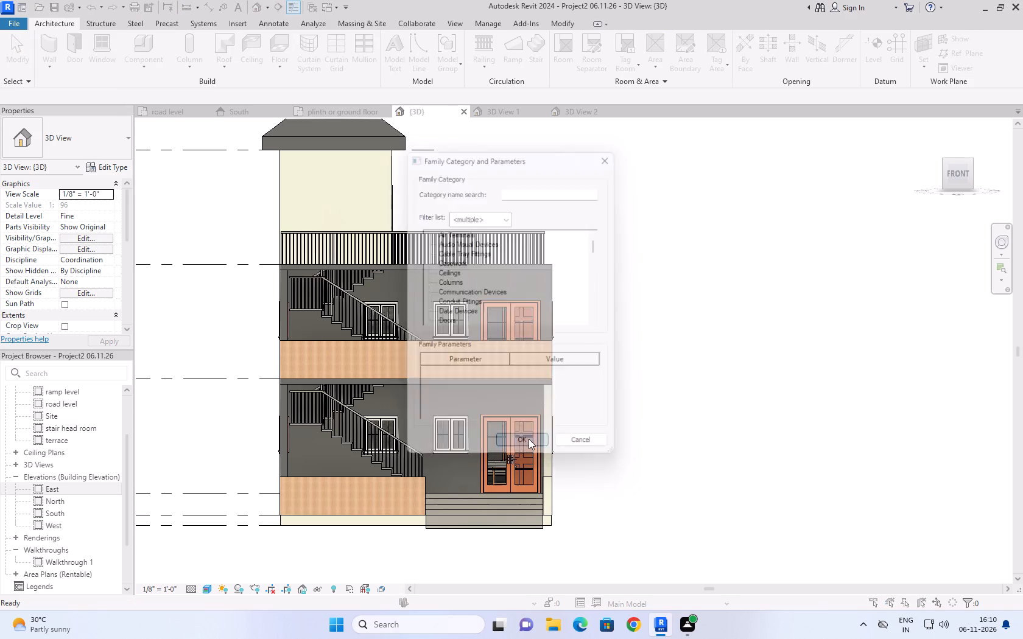
pyautogui.click(504, 335)
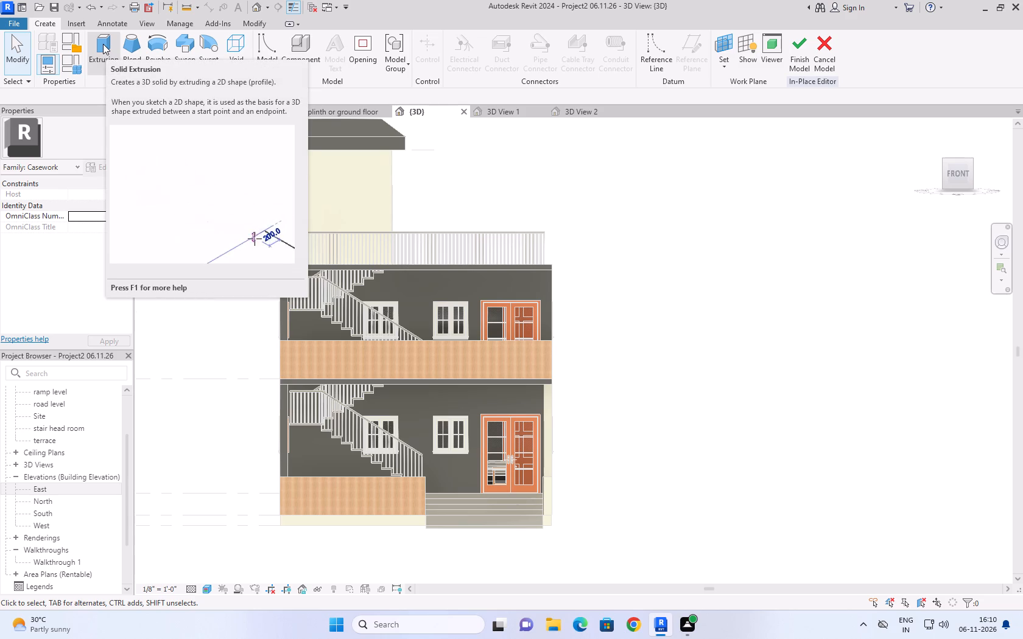
# Start a solid extrusion and set its work plane by picking the front face of the first-floor parapet wall.
pyautogui.click(103, 44)
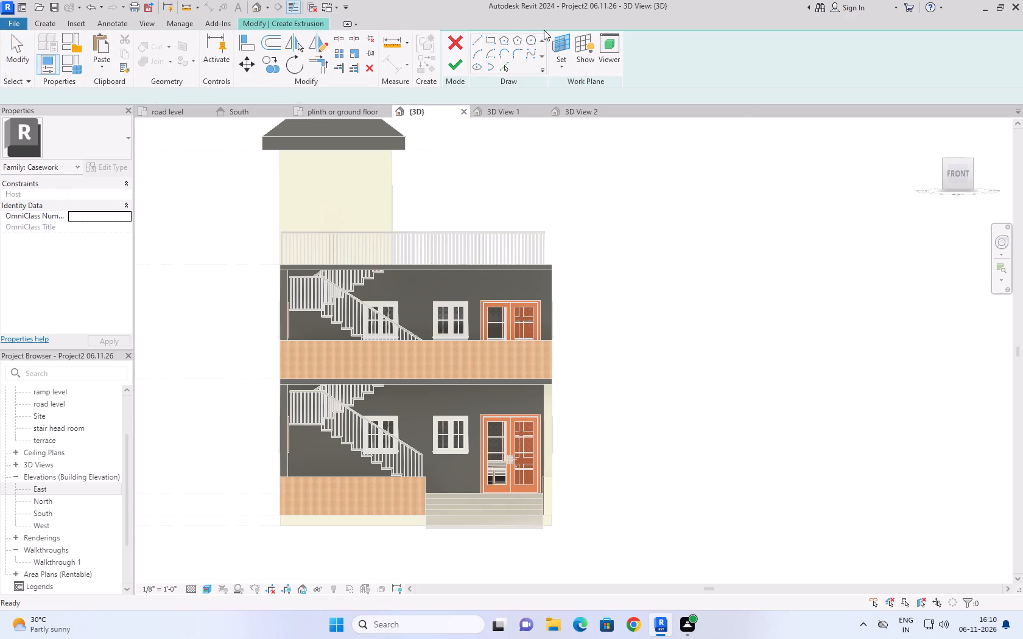
pyautogui.click(560, 45)
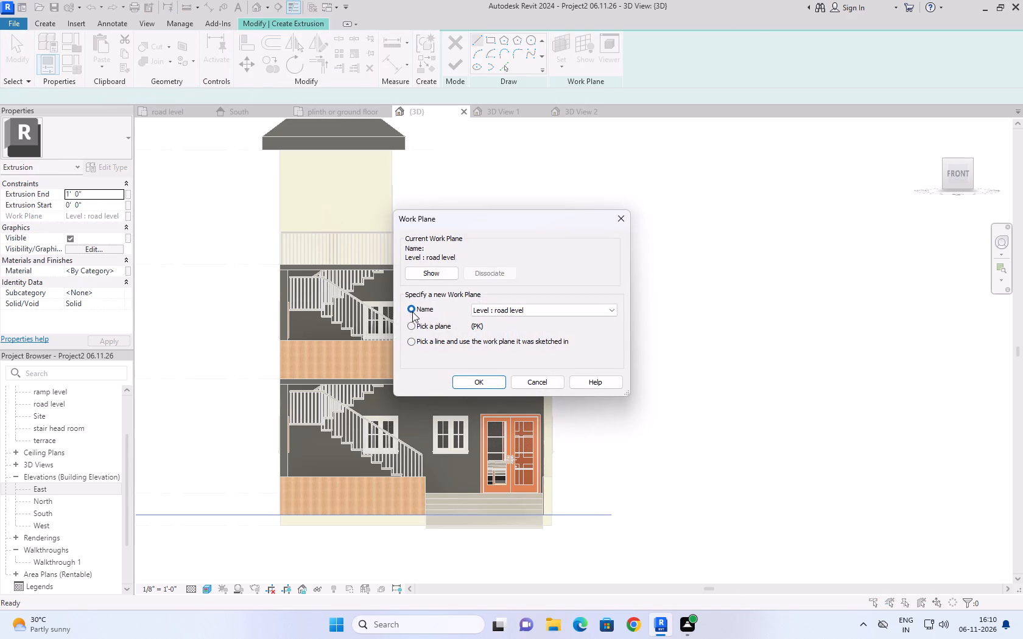
pyautogui.click(426, 324)
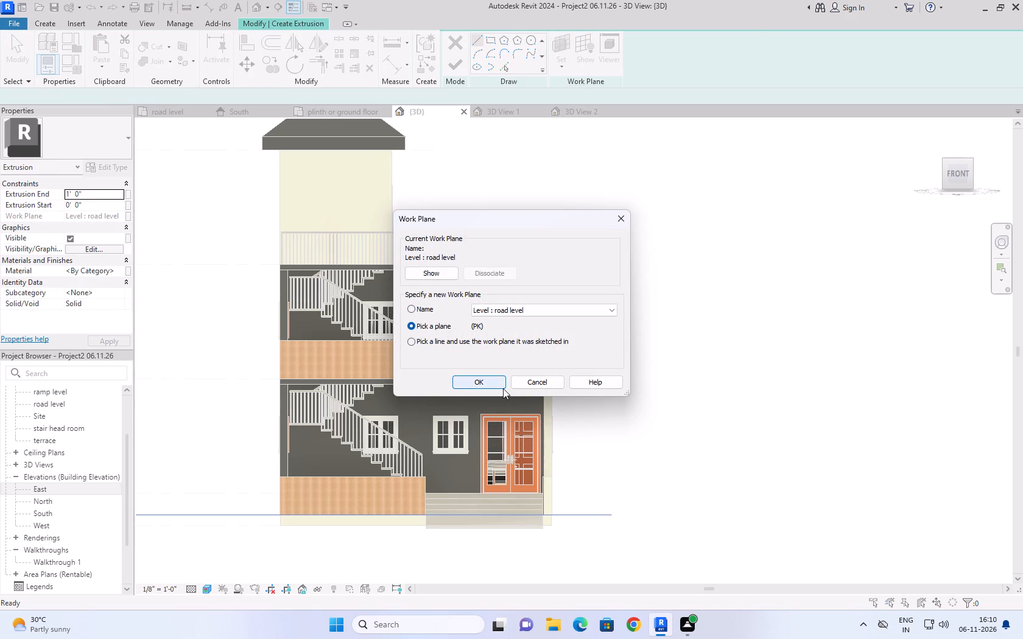
pyautogui.click(499, 388)
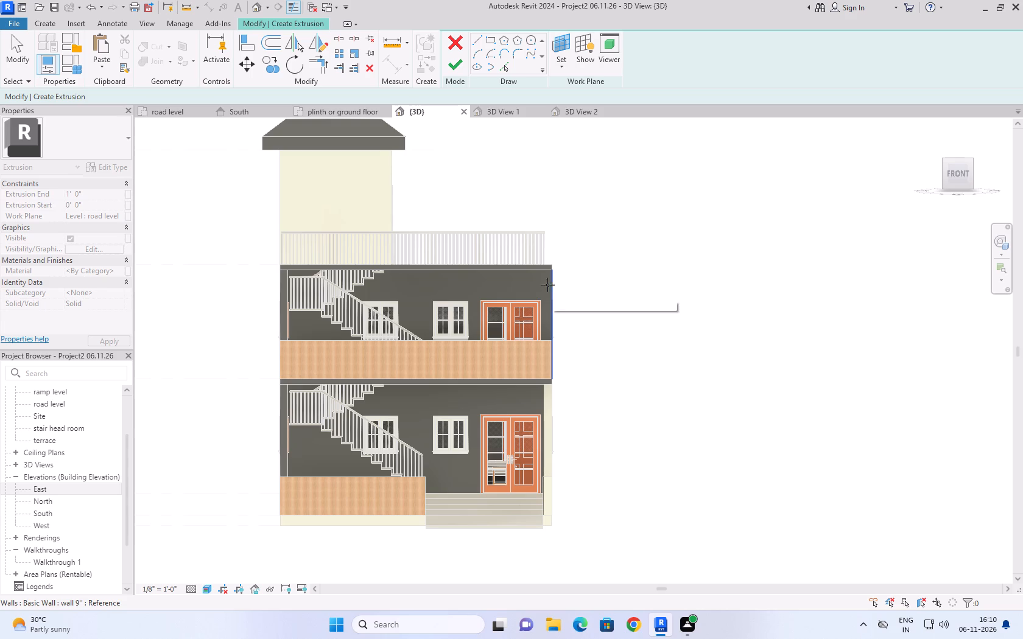
pyautogui.click(315, 343)
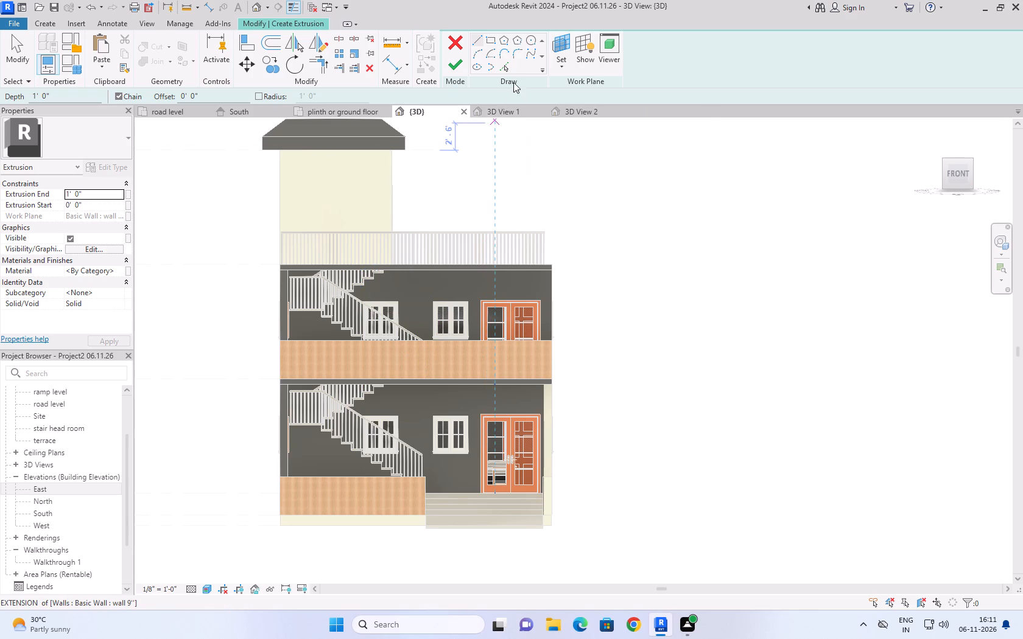
# Sketch the profile's outer edge from the stair head room wall's top down to road level, and its base along the ground-floor parapet wall.
pyautogui.click(474, 40)
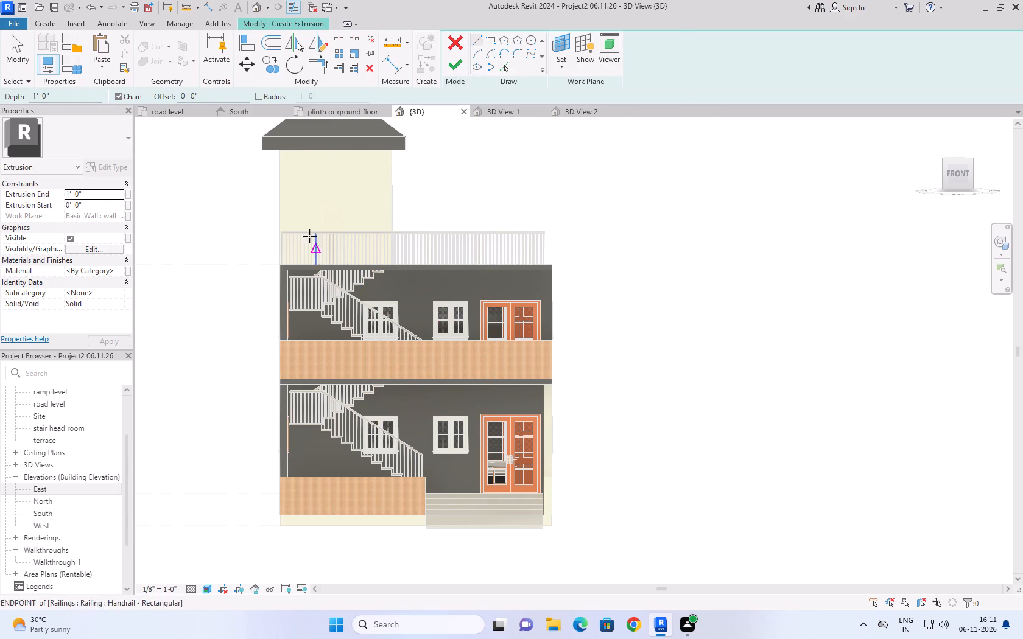
pyautogui.click(281, 152)
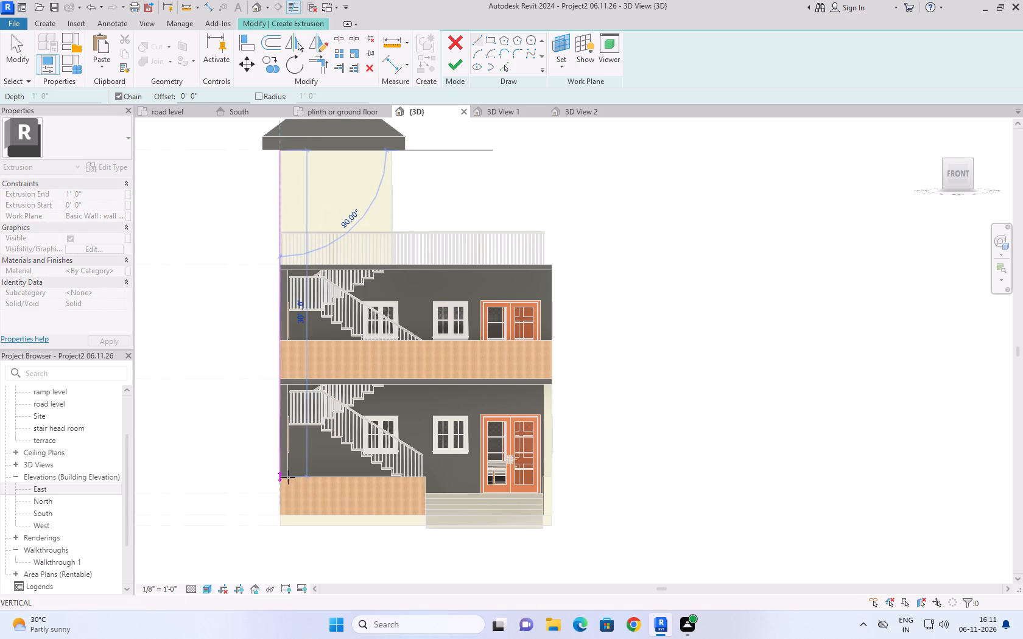
pyautogui.click(282, 515)
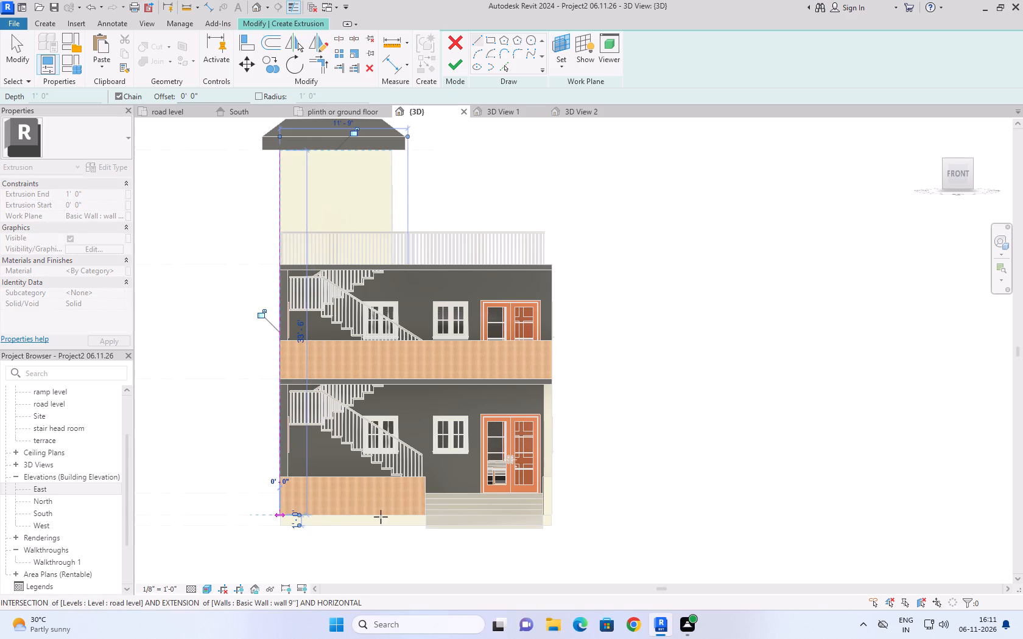
pyautogui.click(424, 516)
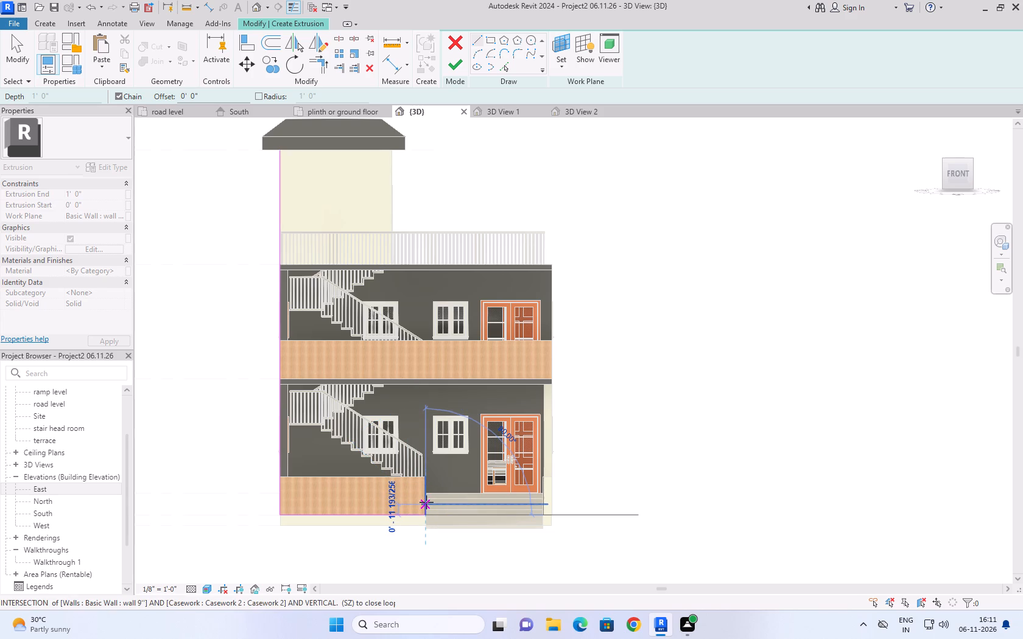
# Continue the profile as a stepped edge from the base's end: 6" up, 1' inward, 1' up and 2' inward.
pyautogui.write("6''")
pyautogui.press('Return')
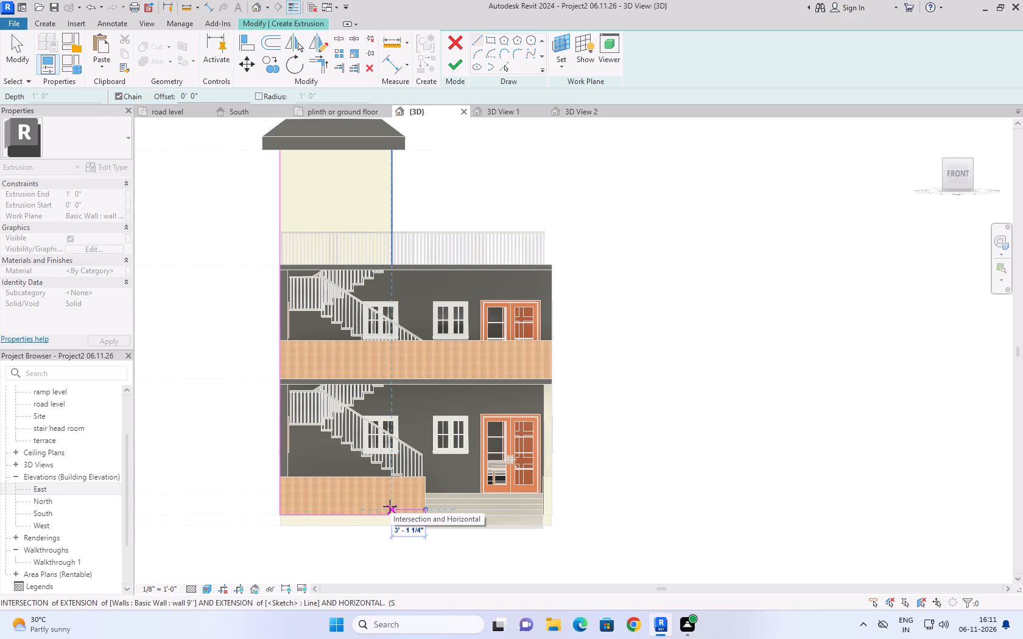
pyautogui.write("1'")
pyautogui.press('Return')
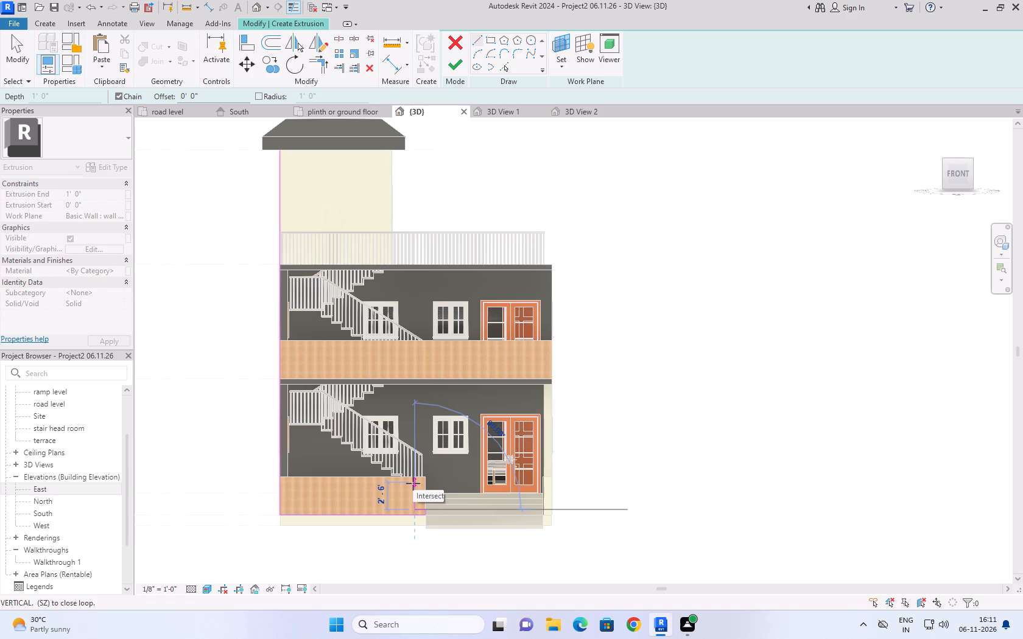
pyautogui.write("1'")
pyautogui.press('Return')
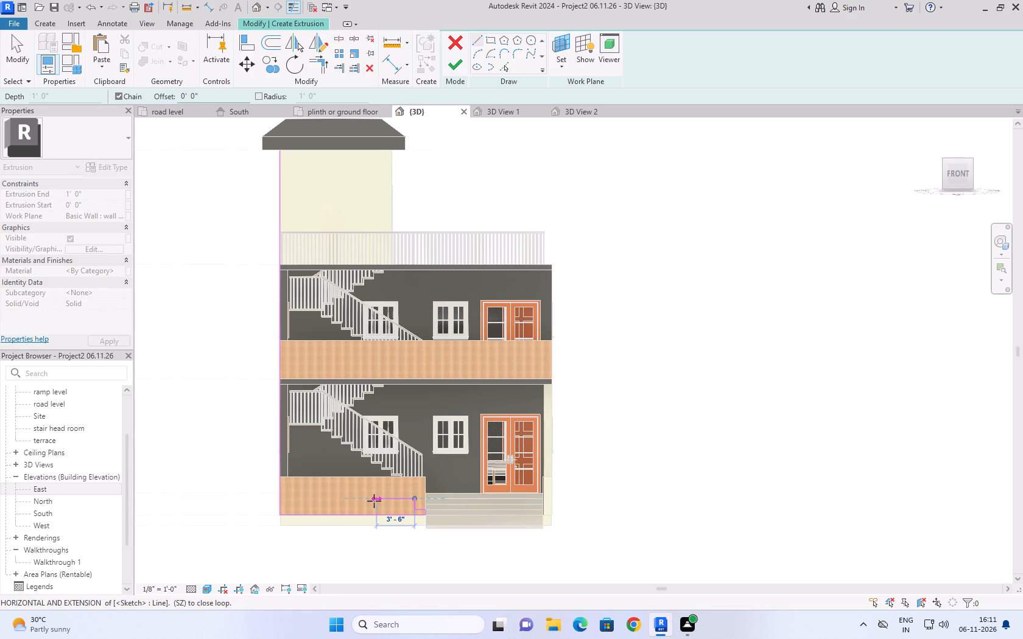
pyautogui.write("2'")
pyautogui.press('Return')
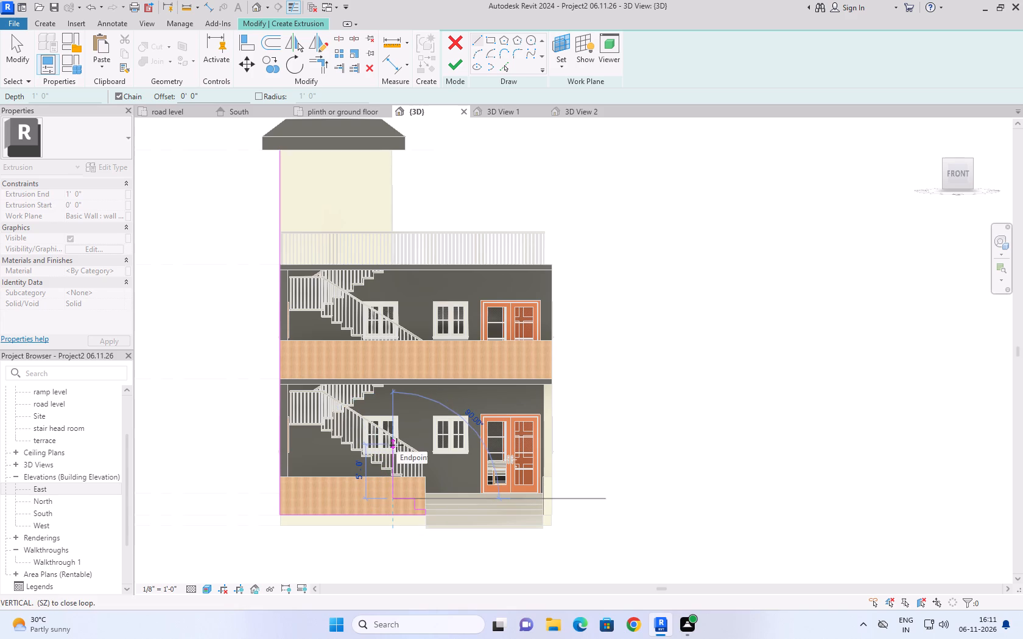
# Extend the stepped edge 3' up, 4' inward, 5' up and 6" inward, ending vertically at the first-floor parapet's underside.
pyautogui.write("3'")
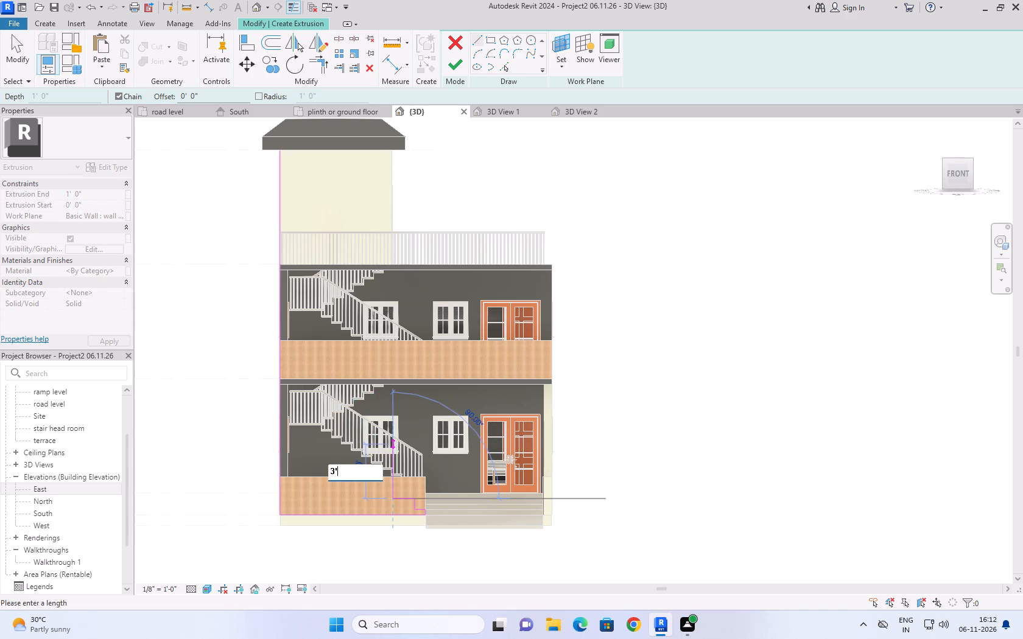
pyautogui.press('Return')
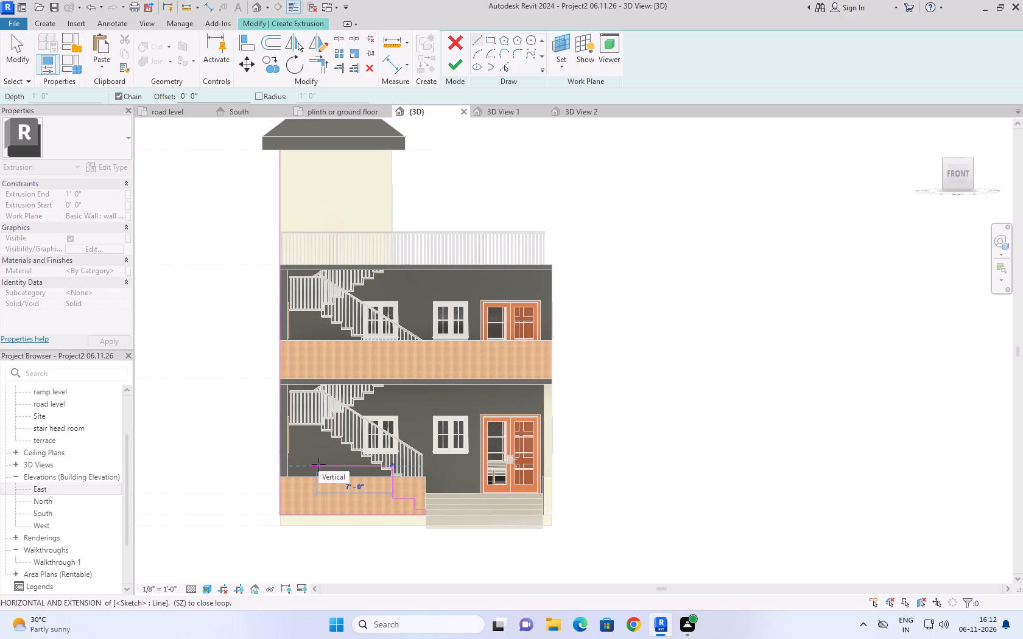
pyautogui.write("4'")
pyautogui.press('Return')
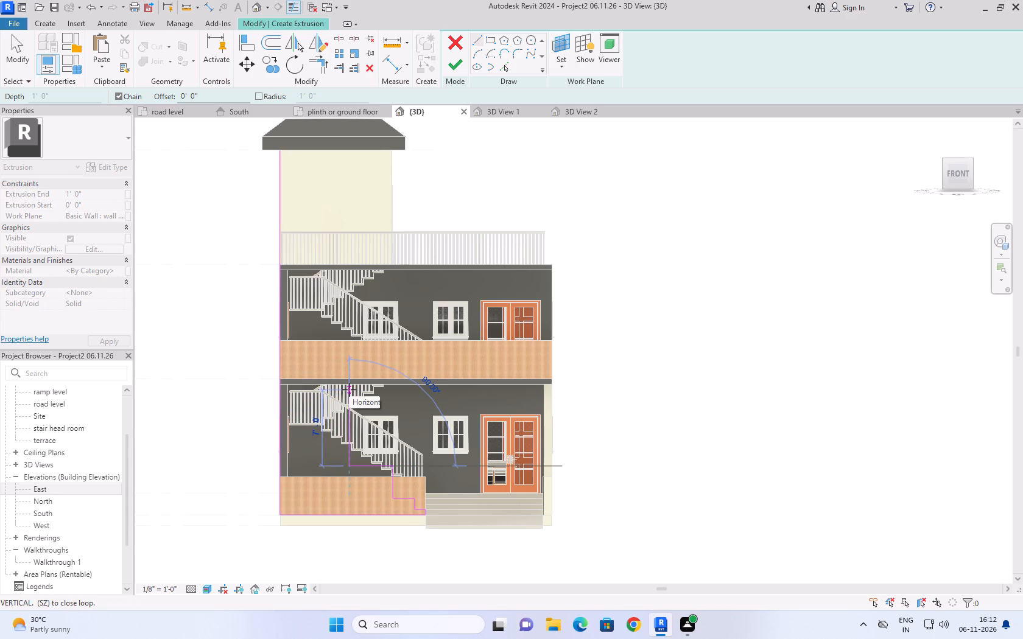
pyautogui.write("5'")
pyautogui.press('Return')
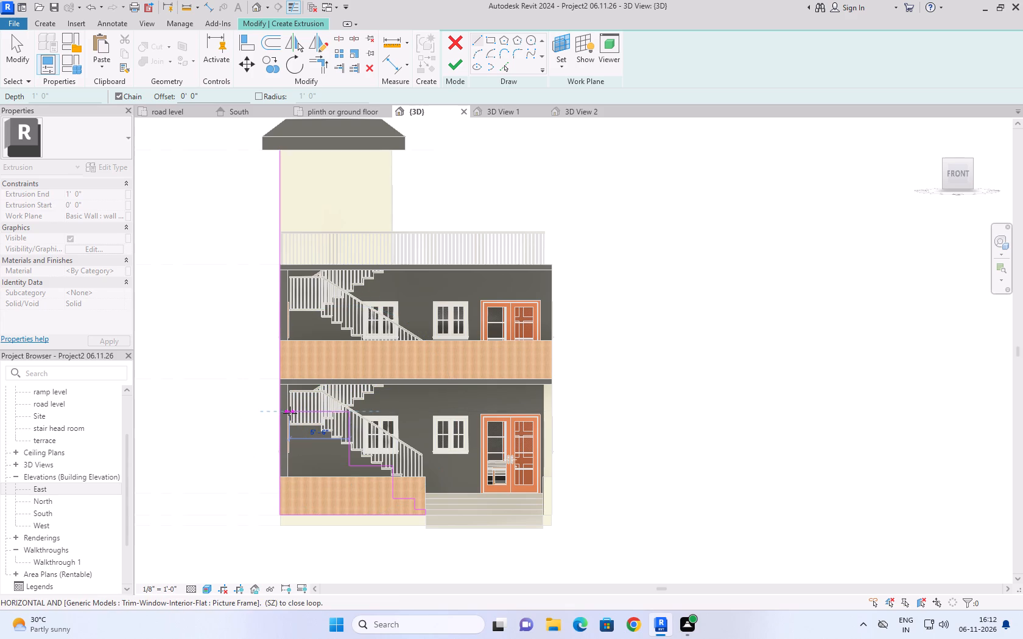
pyautogui.scroll(6, 290, 413)
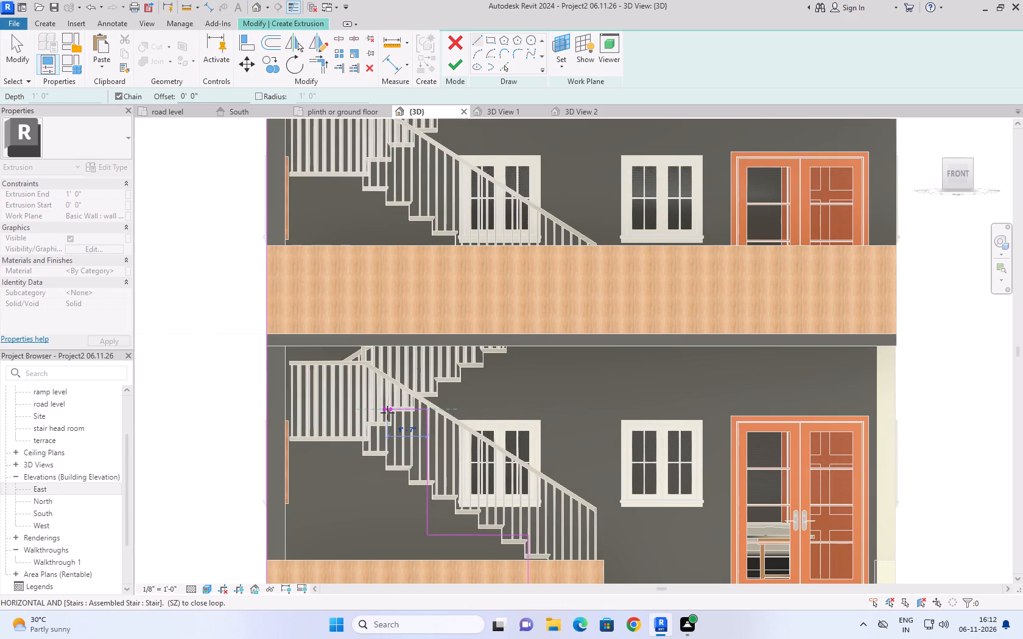
pyautogui.write("6''")
pyautogui.press('Return')
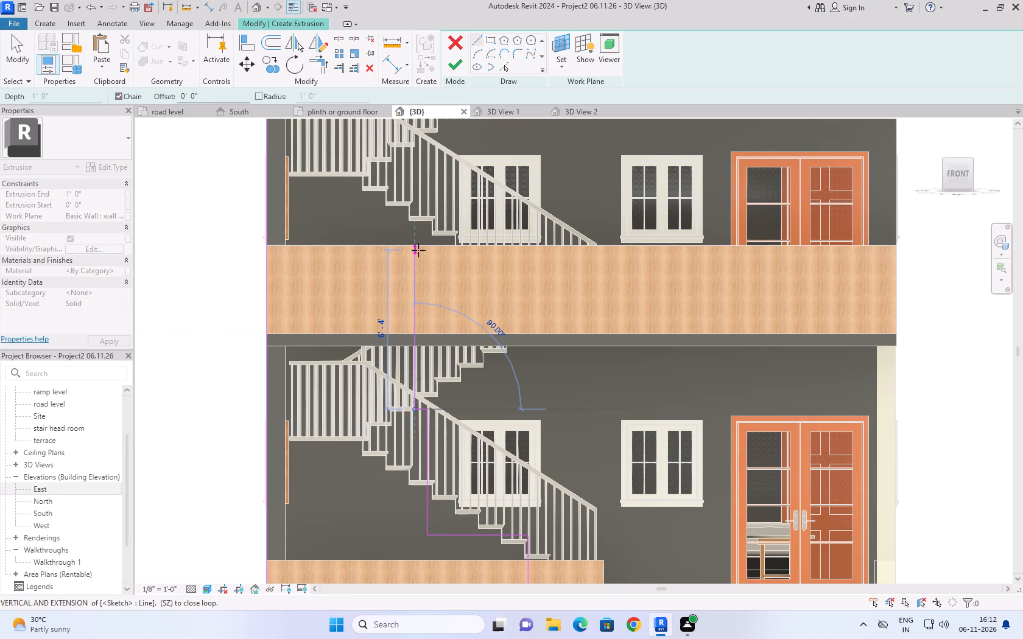
pyautogui.click(415, 334)
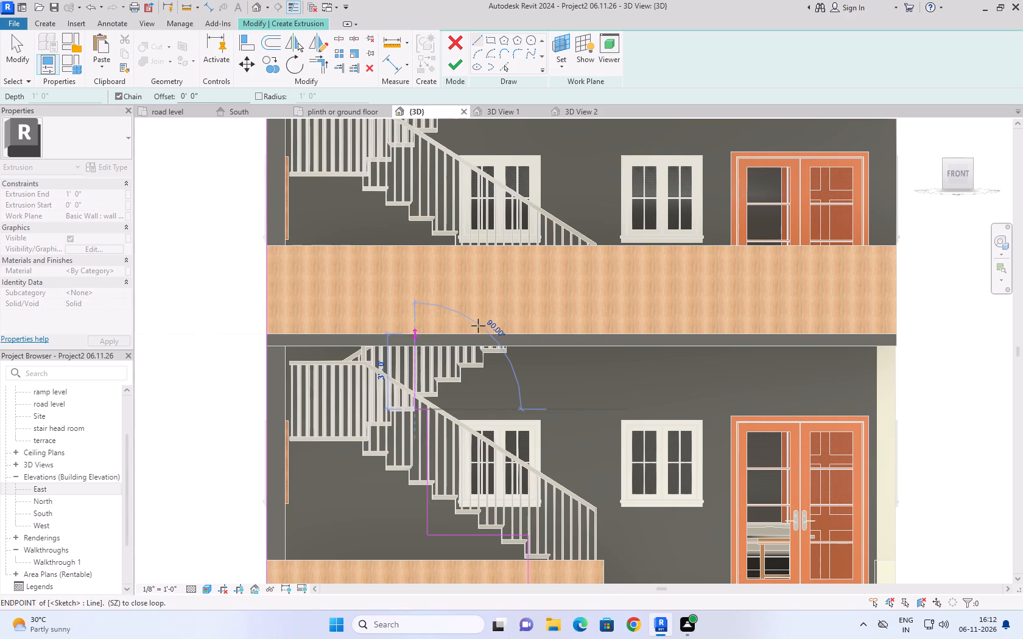
# Outline the first-floor parapet: along its underside to the far end, up to its top, and back in line with the last vertical line.
pyautogui.scroll(-7, 536, 327)
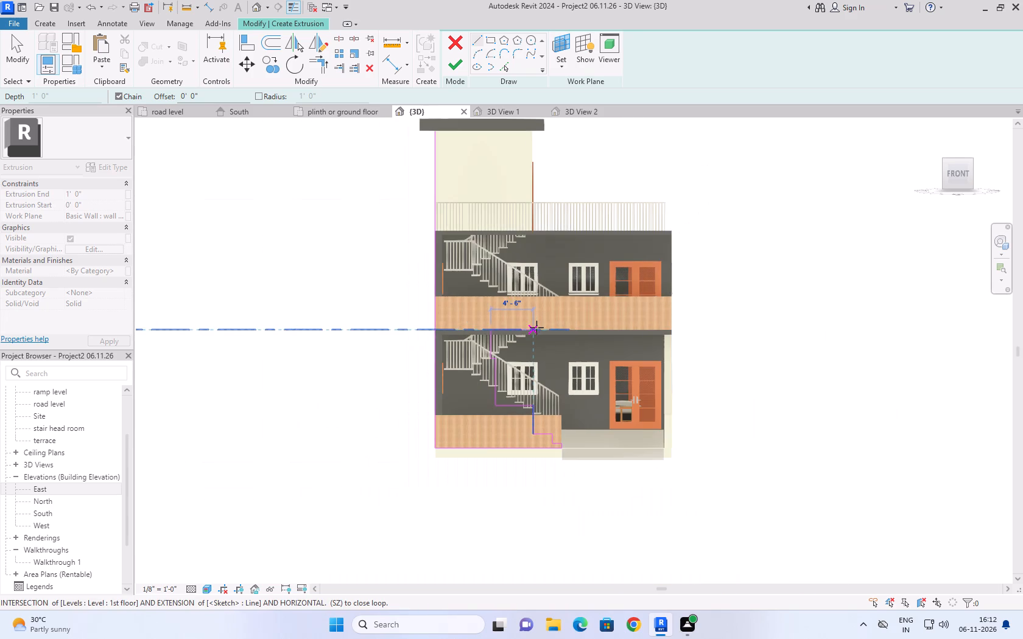
pyautogui.click(668, 329)
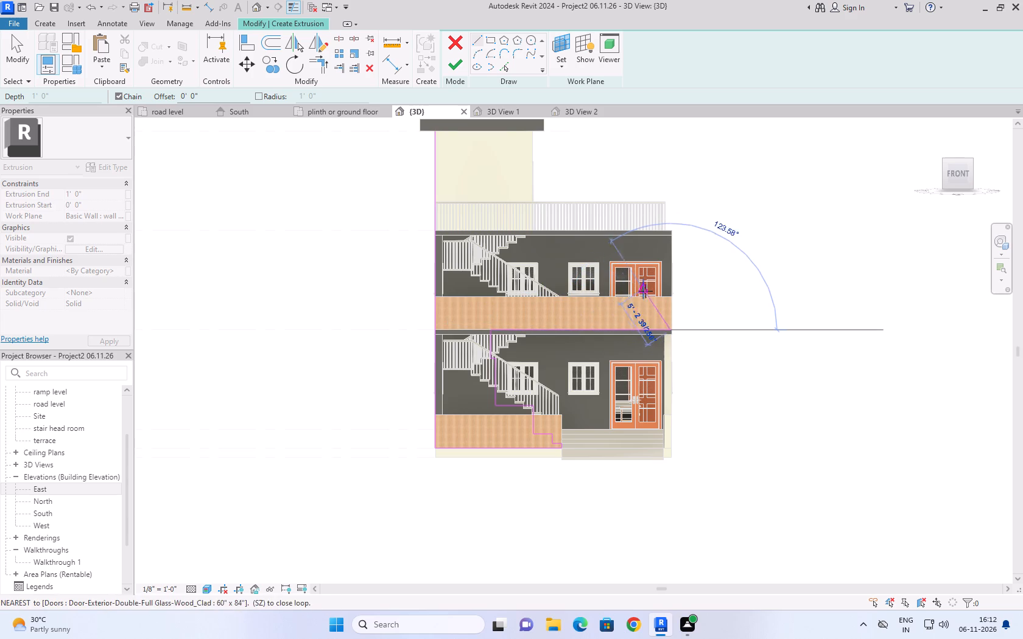
pyautogui.click(669, 298)
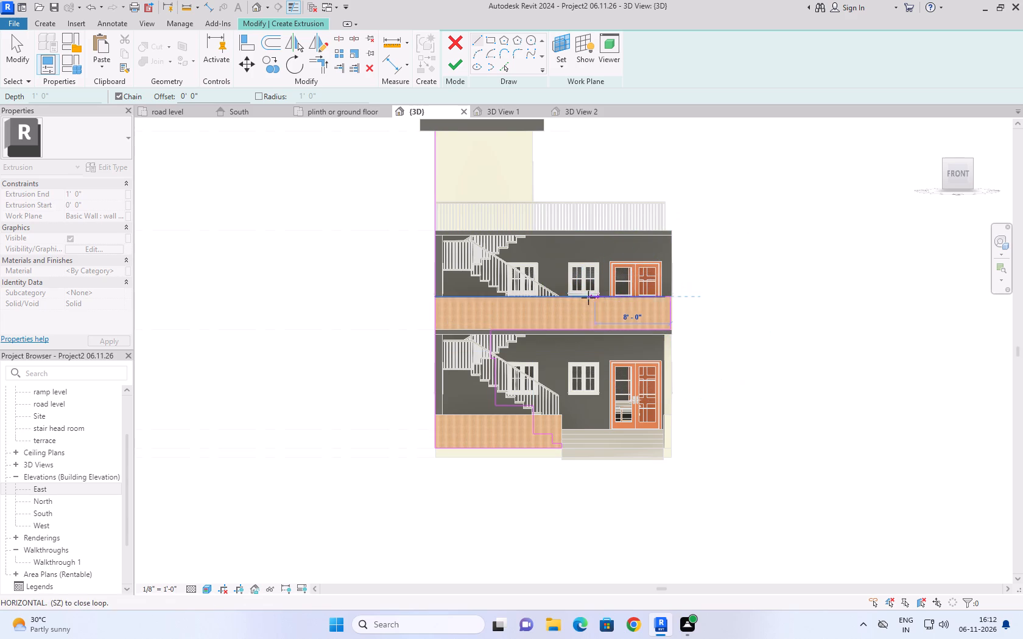
pyautogui.scroll(4, 483, 296)
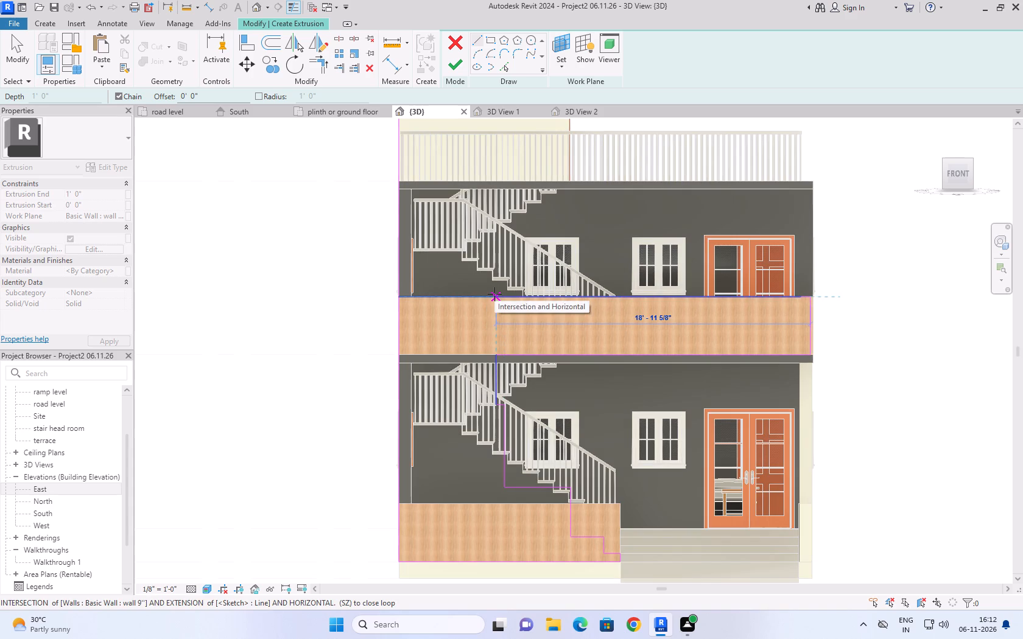
pyautogui.click(494, 294)
# Sketch a 17' 6" vertical line up to the stair head room wall's top and close the profile at its starting corner.
pyautogui.scroll(-6, 491, 207)
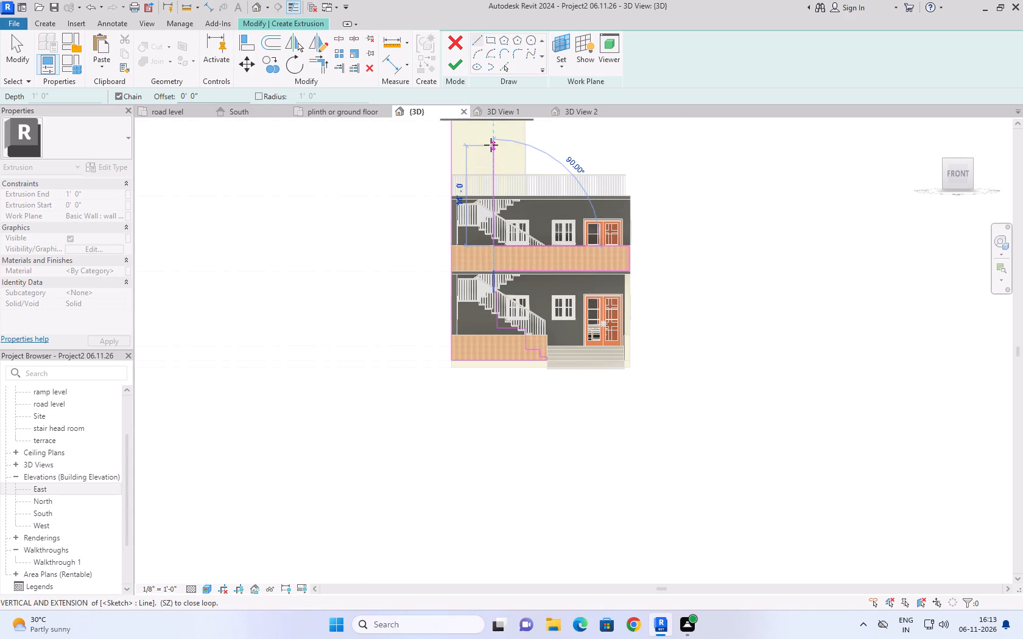
pyautogui.scroll(-3, 491, 142)
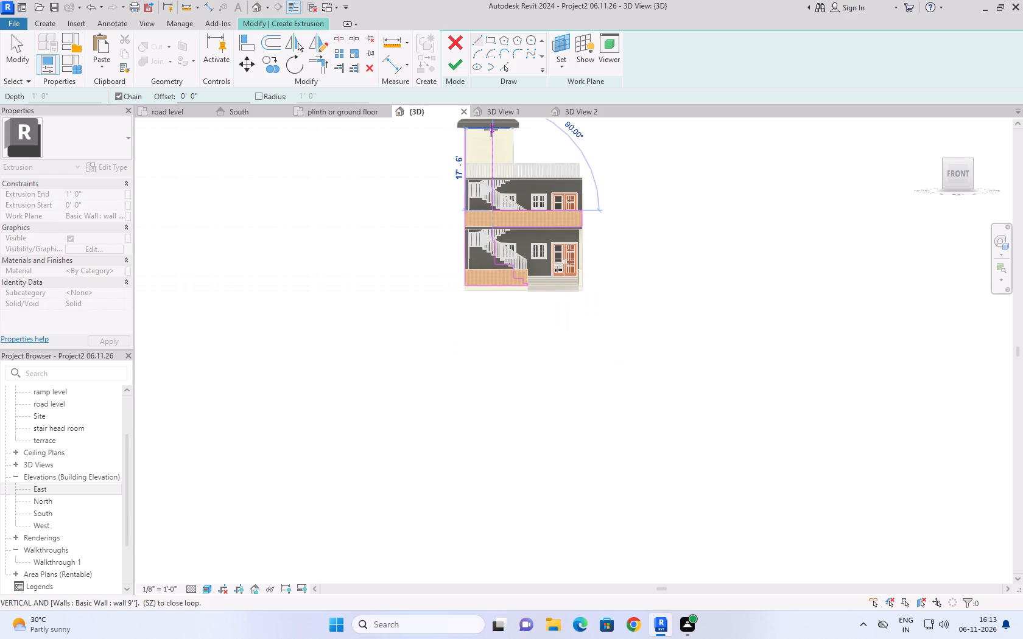
pyautogui.click(491, 130)
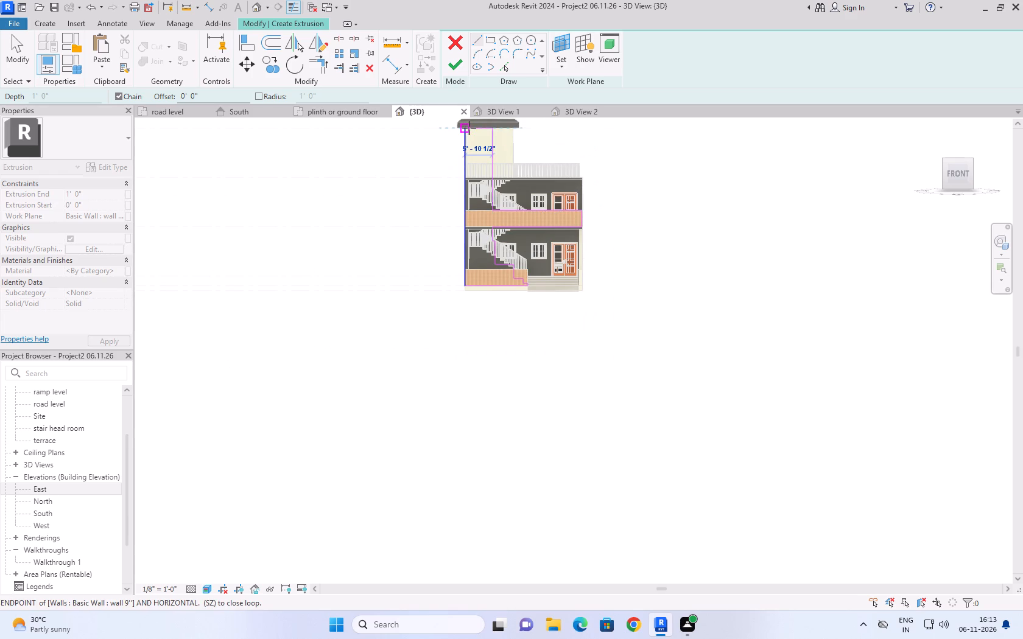
pyautogui.click(465, 128)
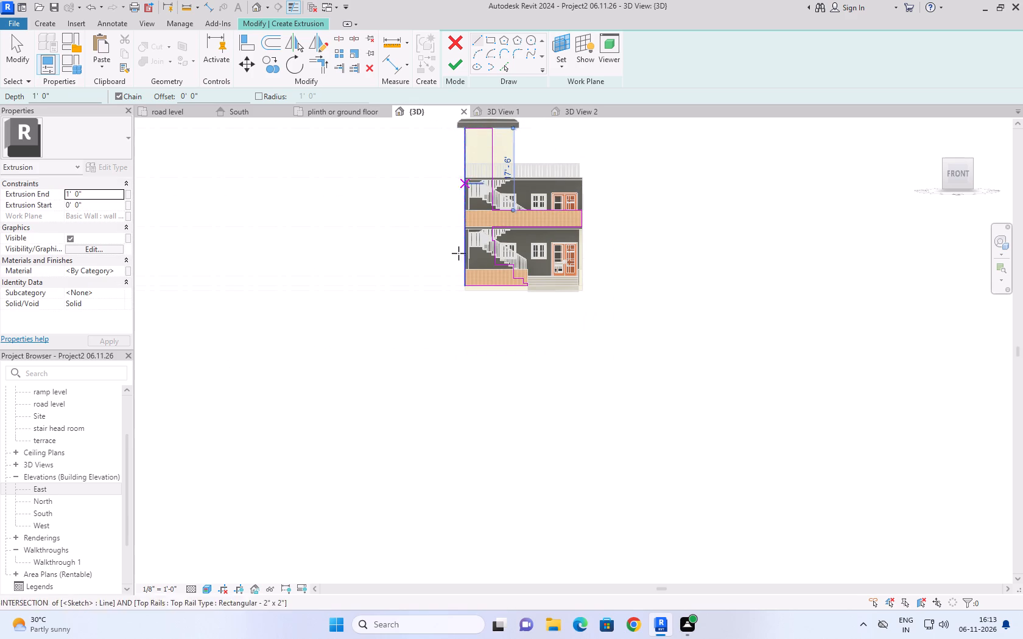
# Finish the extrusion sketch with its 1' depth and complete the in-place casework model.
pyautogui.click(454, 65)
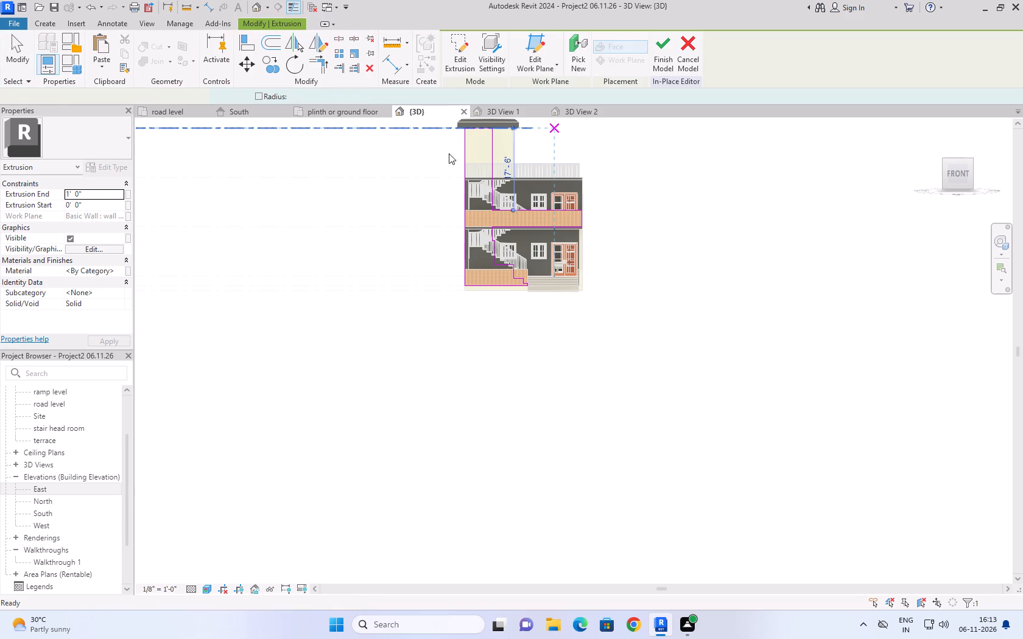
pyautogui.click(654, 52)
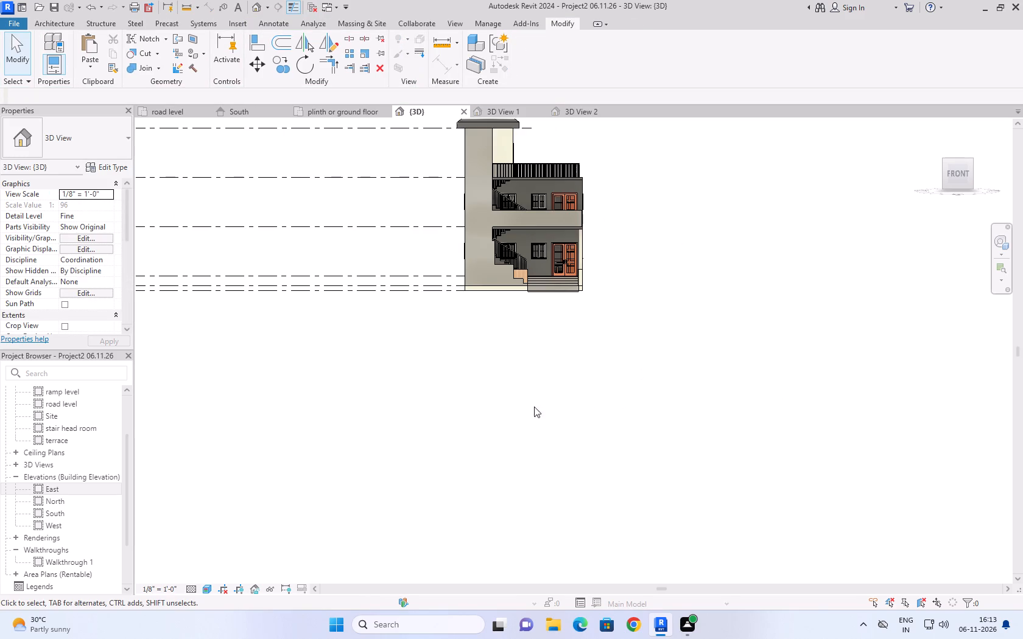
# Lower the top of the casework cladding's tall front section from the stair head room to just above the first-floor parapet.
pyautogui.click(933, 129)
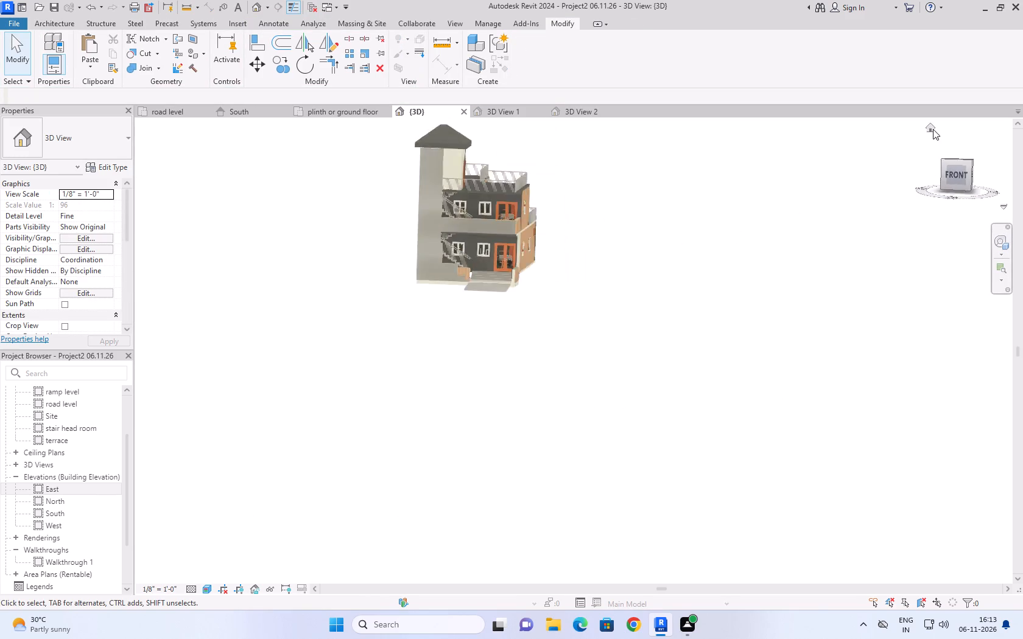
pyautogui.scroll(5, 722, 505)
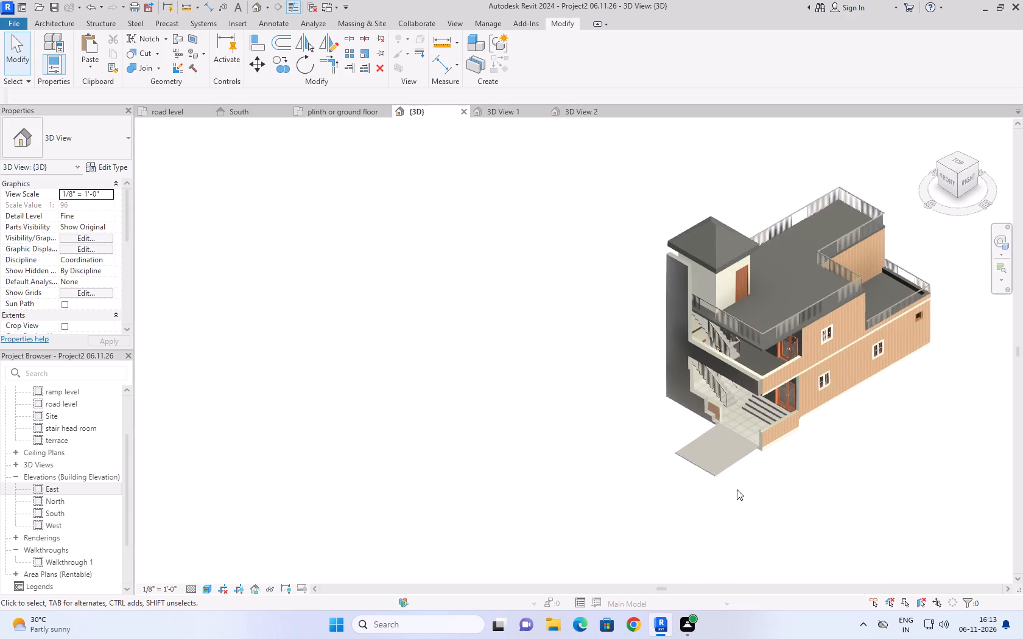
pyautogui.scroll(4, 754, 479)
pyautogui.moveTo(766, 409); pyautogui.dragTo(568, 473, button='middle')
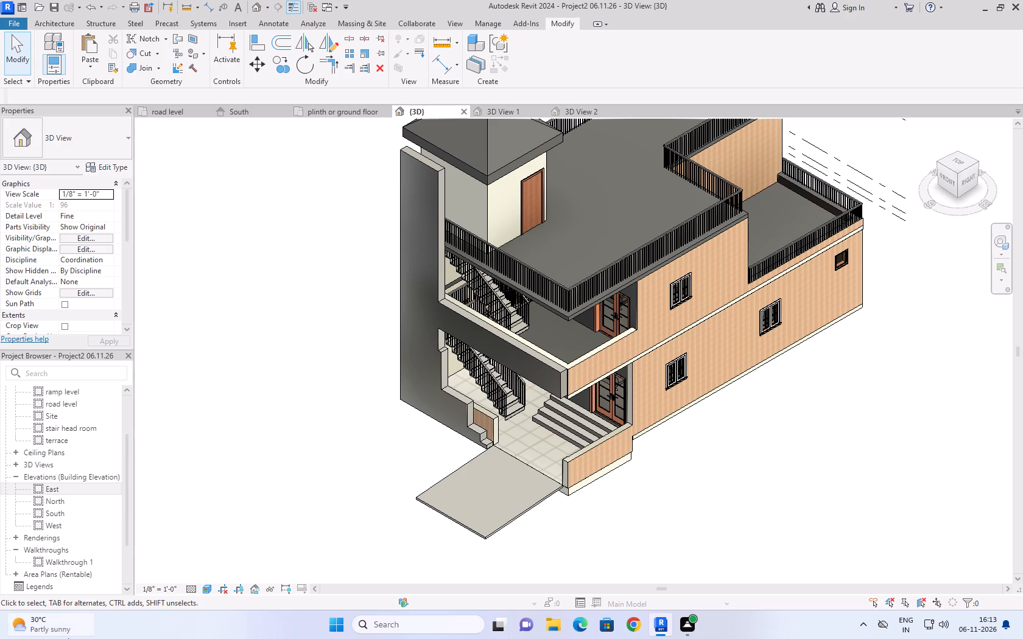
pyautogui.scroll(1, 68, 638)
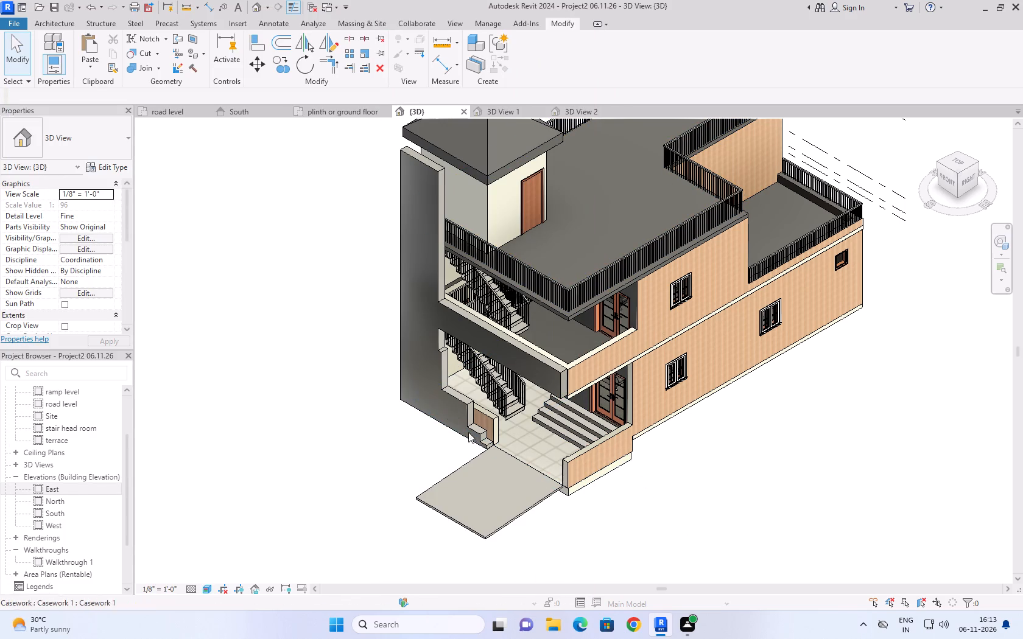
pyautogui.click(441, 354)
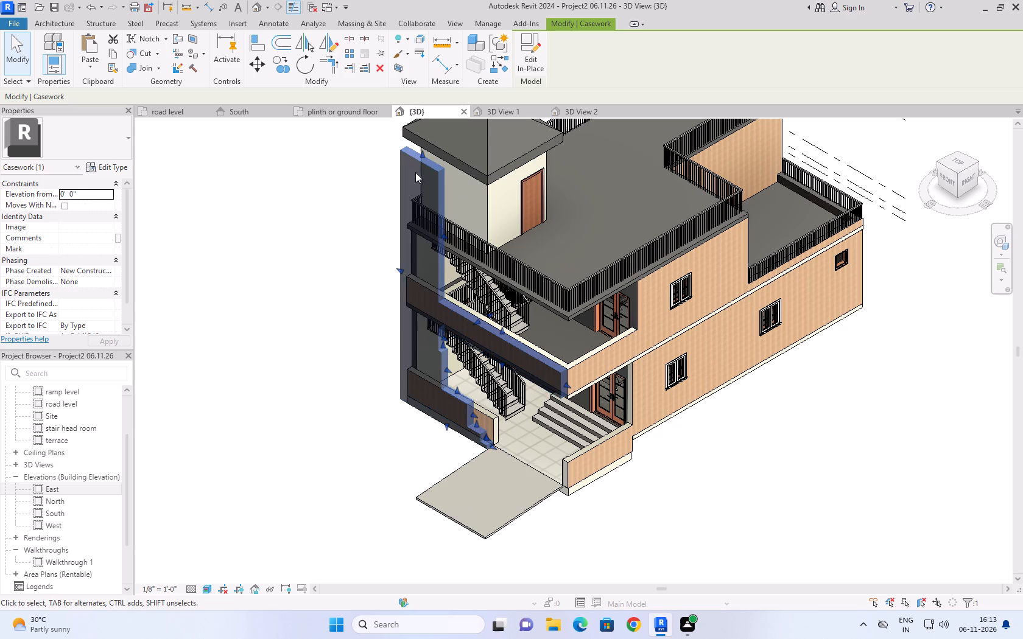
pyautogui.moveTo(421, 154); pyautogui.dragTo(433, 268)
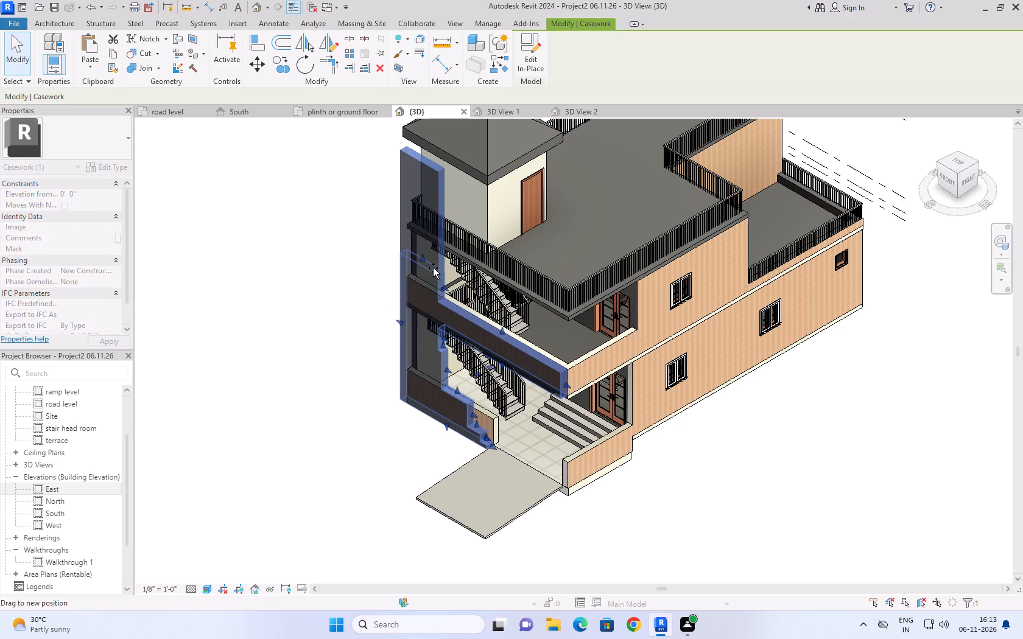
pyautogui.moveTo(433, 268); pyautogui.dragTo(432, 292)
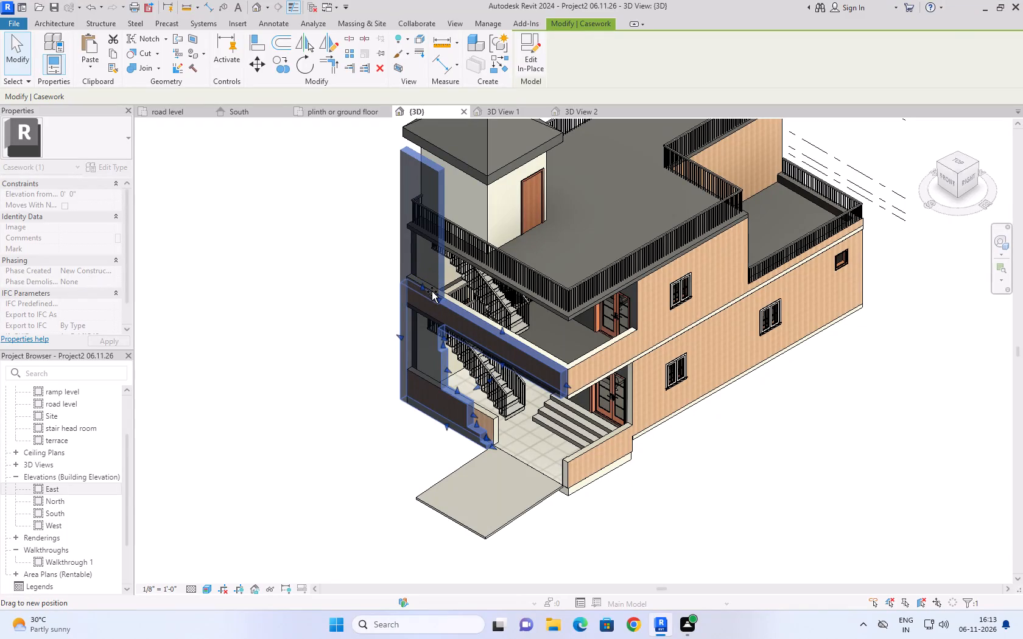
pyautogui.moveTo(432, 292); pyautogui.dragTo(445, 260)
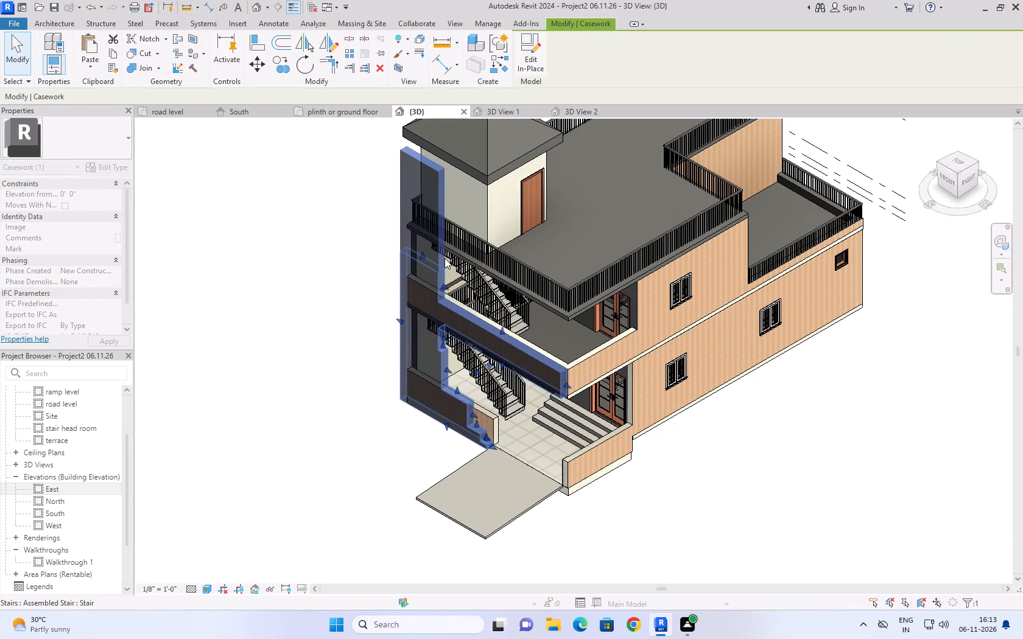
pyautogui.click(831, 454)
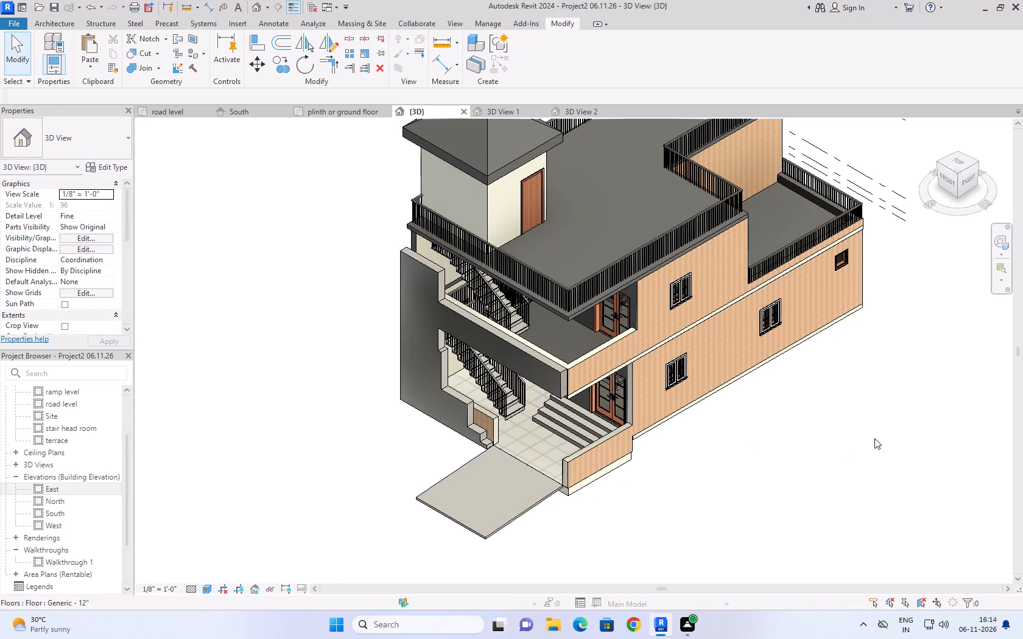
# Lower the cladding's tall section further, down to about the underside of the first-floor parapet.
pyautogui.click(416, 260)
pyautogui.moveTo(420, 256); pyautogui.dragTo(426, 290)
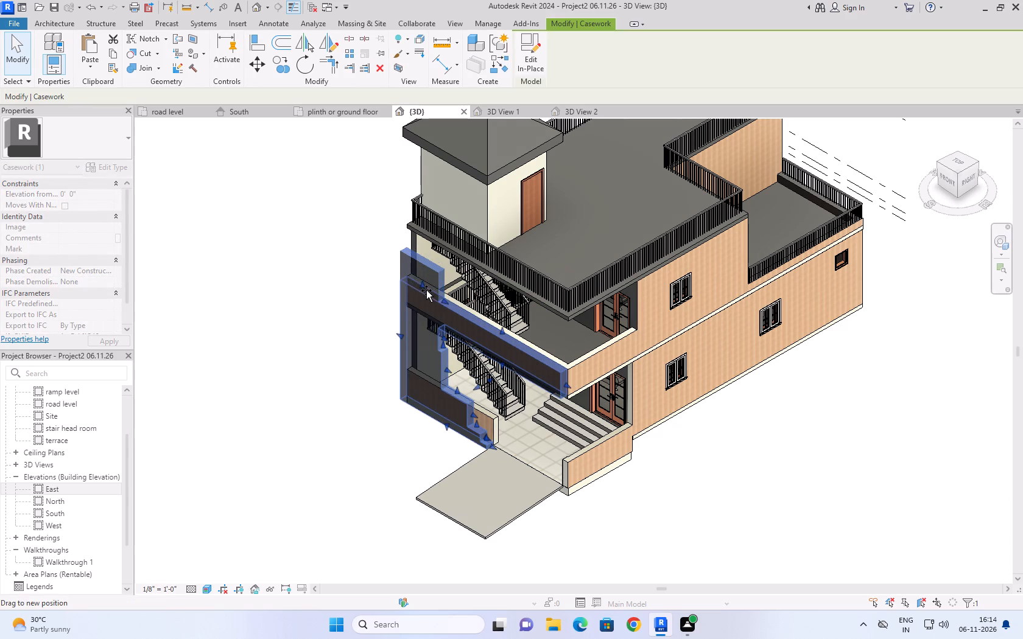
pyautogui.moveTo(426, 290); pyautogui.dragTo(426, 291)
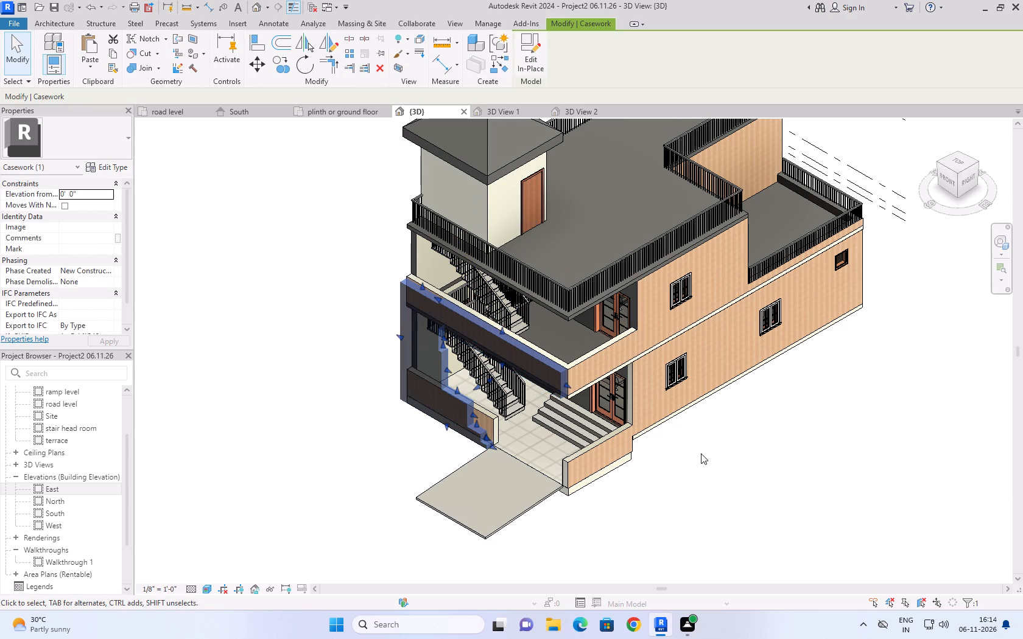
pyautogui.moveTo(423, 285); pyautogui.dragTo(420, 290)
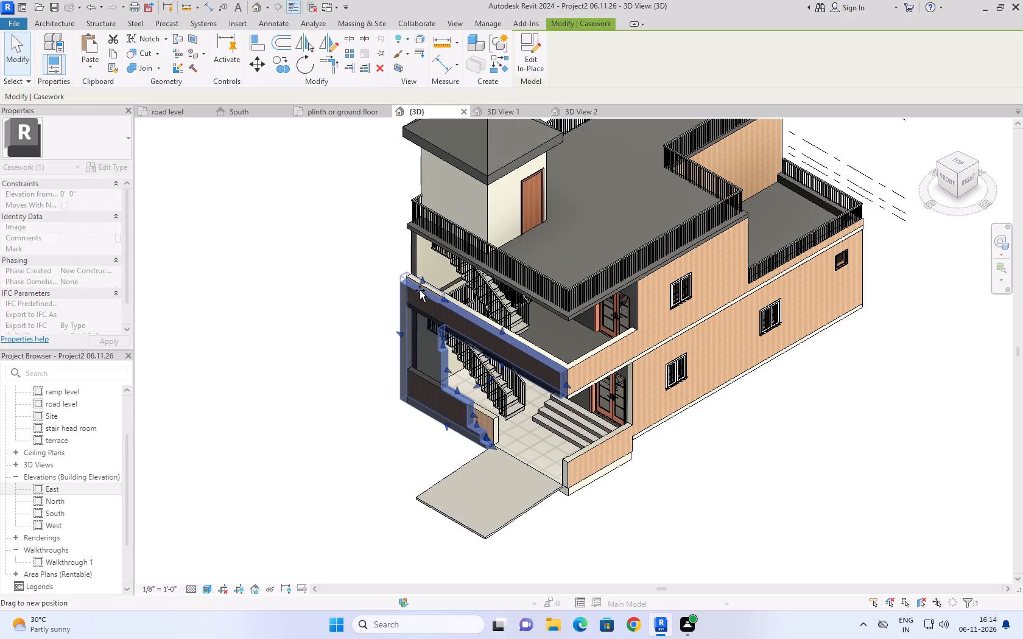
pyautogui.moveTo(420, 290); pyautogui.dragTo(420, 339)
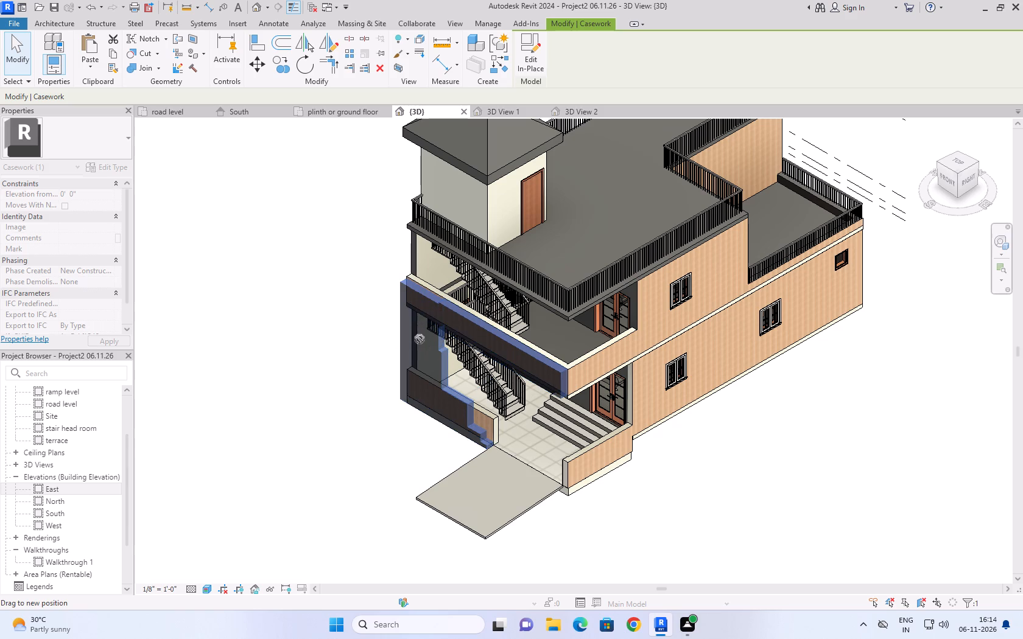
pyautogui.moveTo(420, 339); pyautogui.dragTo(427, 311)
pyautogui.click(753, 414)
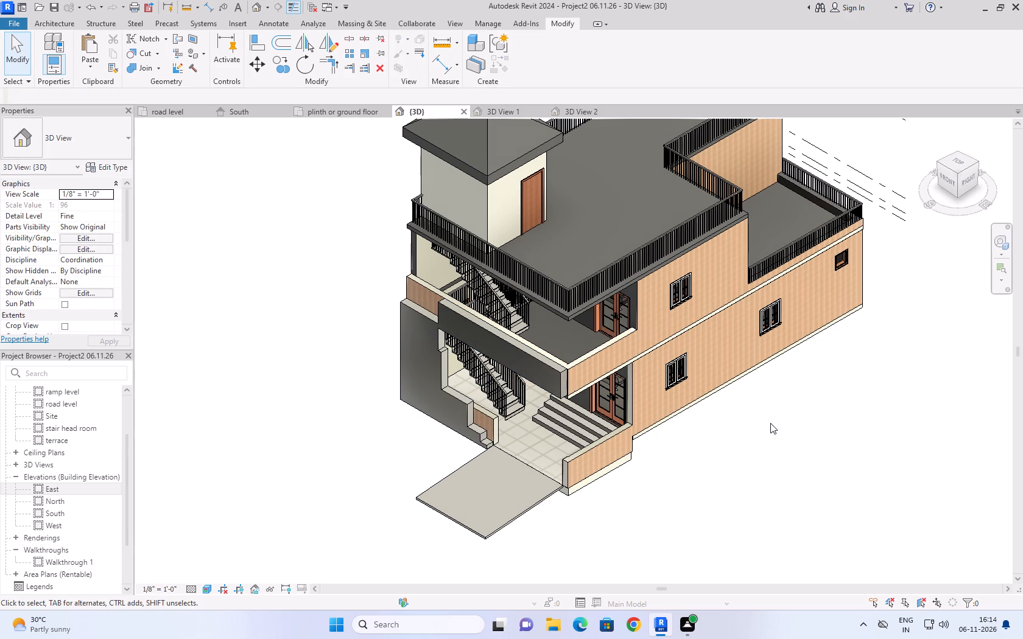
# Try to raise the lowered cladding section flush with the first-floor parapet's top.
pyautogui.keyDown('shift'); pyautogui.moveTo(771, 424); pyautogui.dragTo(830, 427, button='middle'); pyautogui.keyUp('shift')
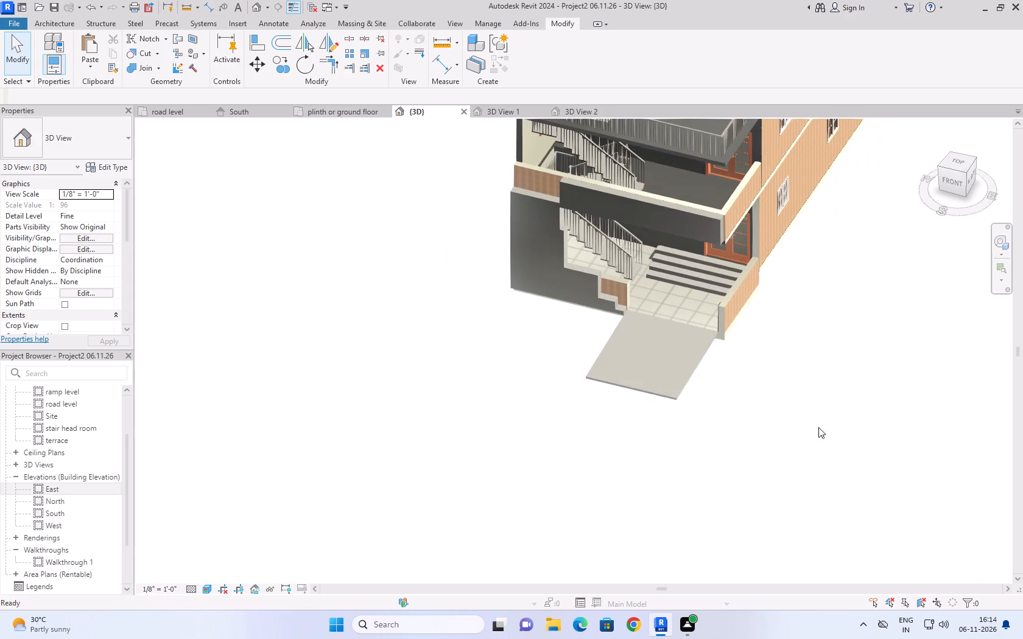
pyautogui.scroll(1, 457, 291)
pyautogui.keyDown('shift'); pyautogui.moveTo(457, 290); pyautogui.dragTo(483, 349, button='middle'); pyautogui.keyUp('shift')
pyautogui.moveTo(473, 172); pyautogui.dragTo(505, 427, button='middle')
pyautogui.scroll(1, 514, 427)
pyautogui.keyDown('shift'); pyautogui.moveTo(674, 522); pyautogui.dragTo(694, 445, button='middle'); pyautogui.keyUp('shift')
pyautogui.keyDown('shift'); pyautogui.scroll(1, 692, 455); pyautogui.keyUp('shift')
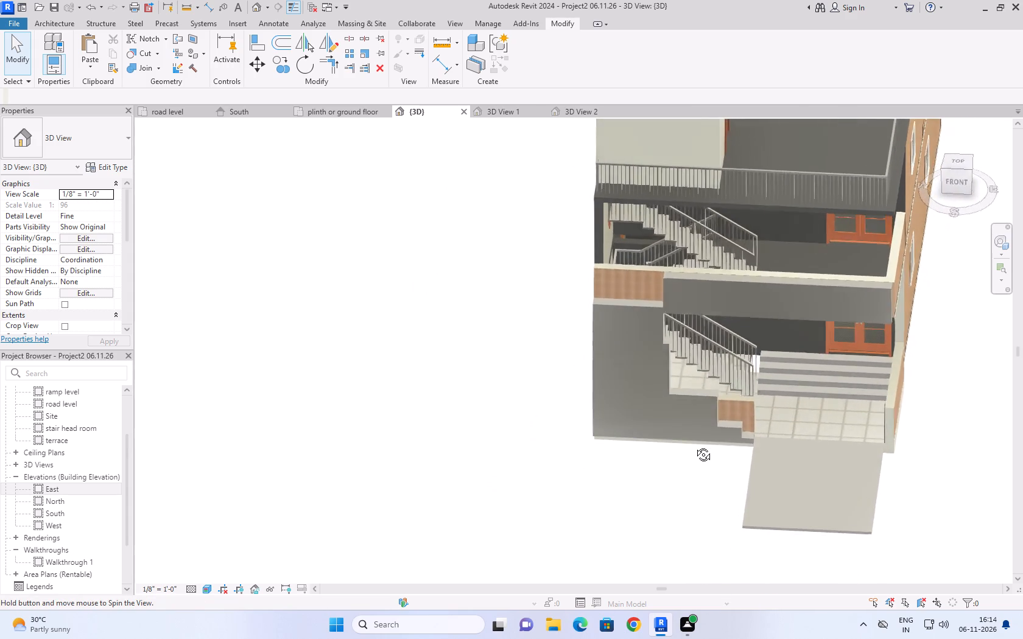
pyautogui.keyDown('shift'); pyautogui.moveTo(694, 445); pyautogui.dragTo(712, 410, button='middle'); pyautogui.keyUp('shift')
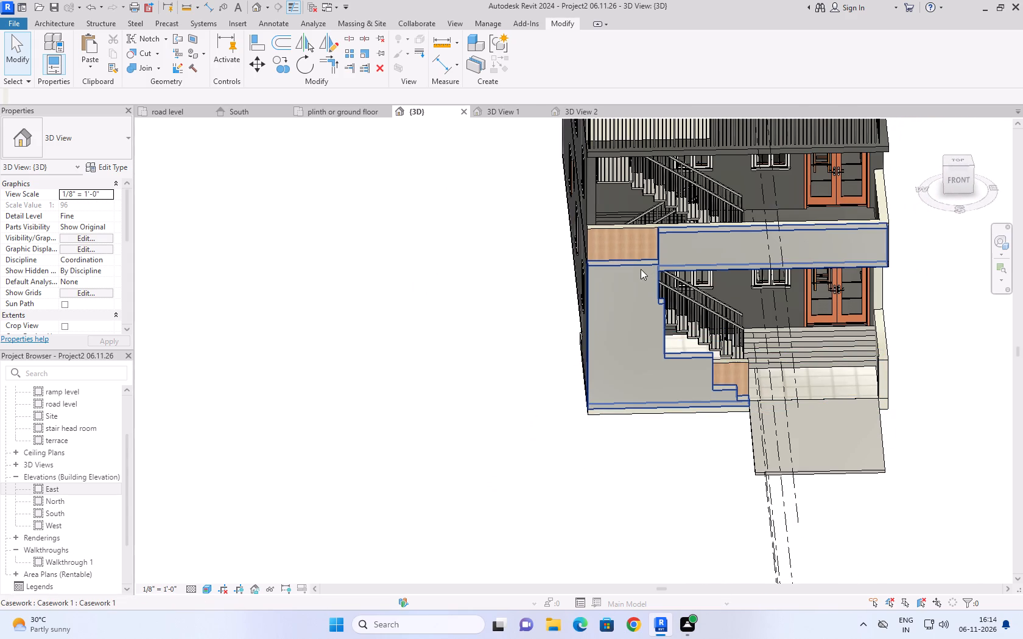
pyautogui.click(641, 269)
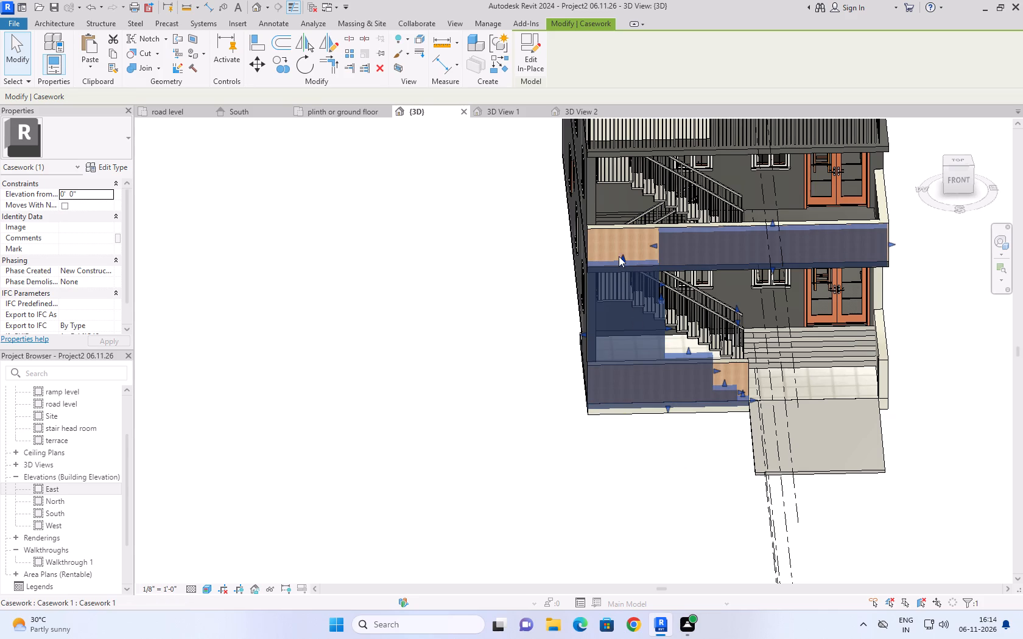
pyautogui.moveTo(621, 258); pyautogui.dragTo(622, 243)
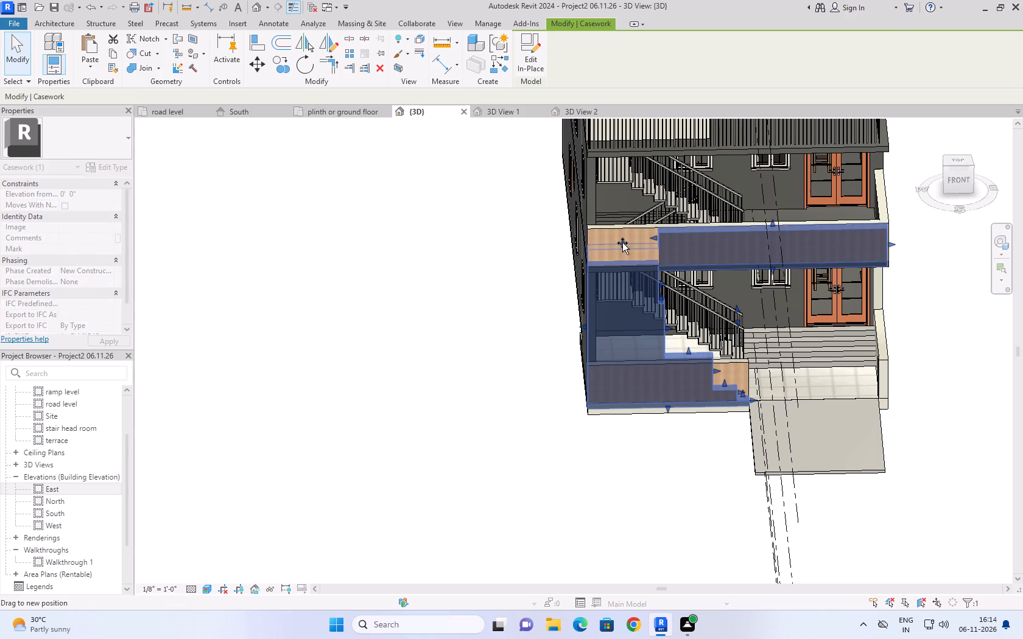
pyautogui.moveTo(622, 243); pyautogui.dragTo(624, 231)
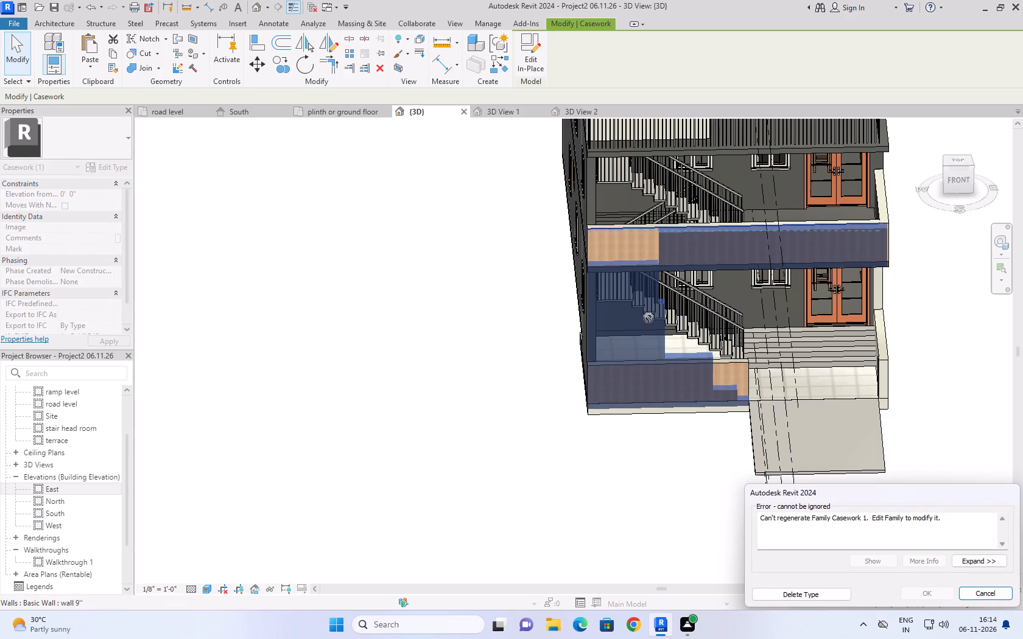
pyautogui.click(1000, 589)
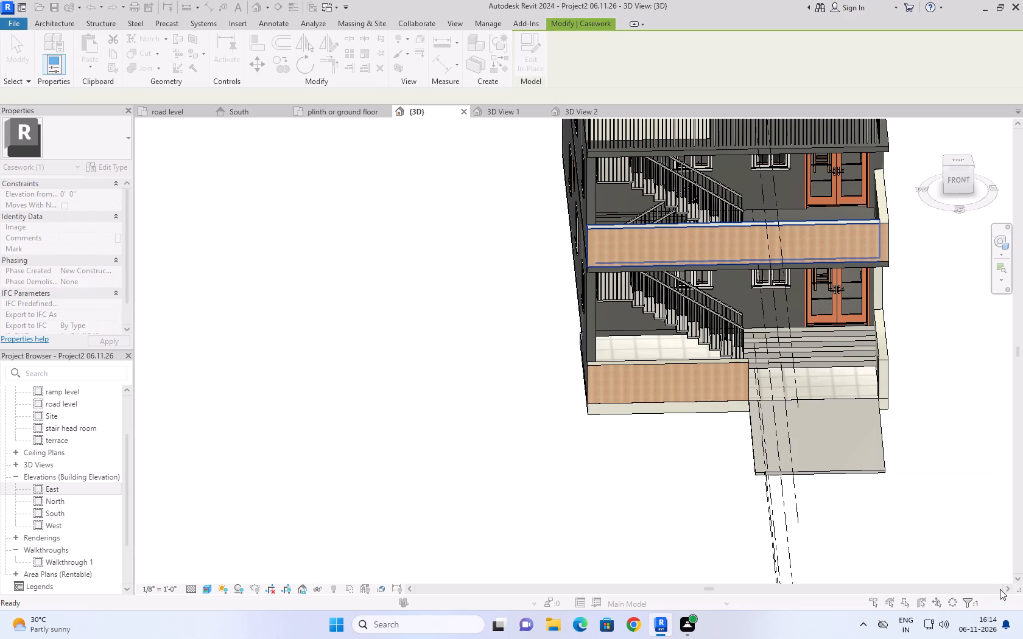
# Raise the lowered cladding section partway up the first-floor parapet, stopping just below the parapet's top.
pyautogui.click(625, 264)
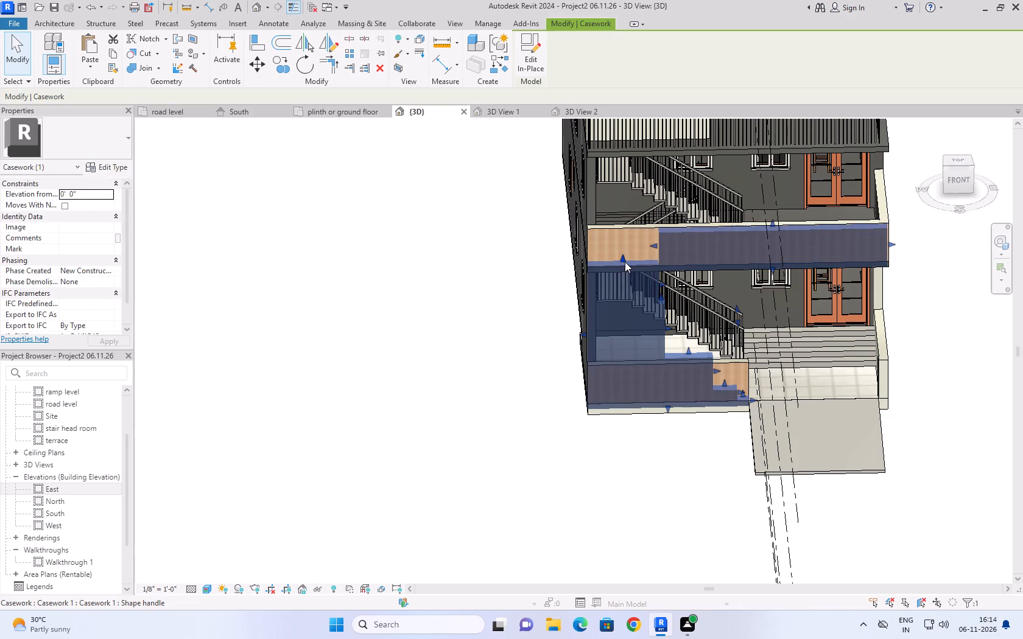
pyautogui.moveTo(622, 256); pyautogui.dragTo(621, 241)
pyautogui.click(501, 296)
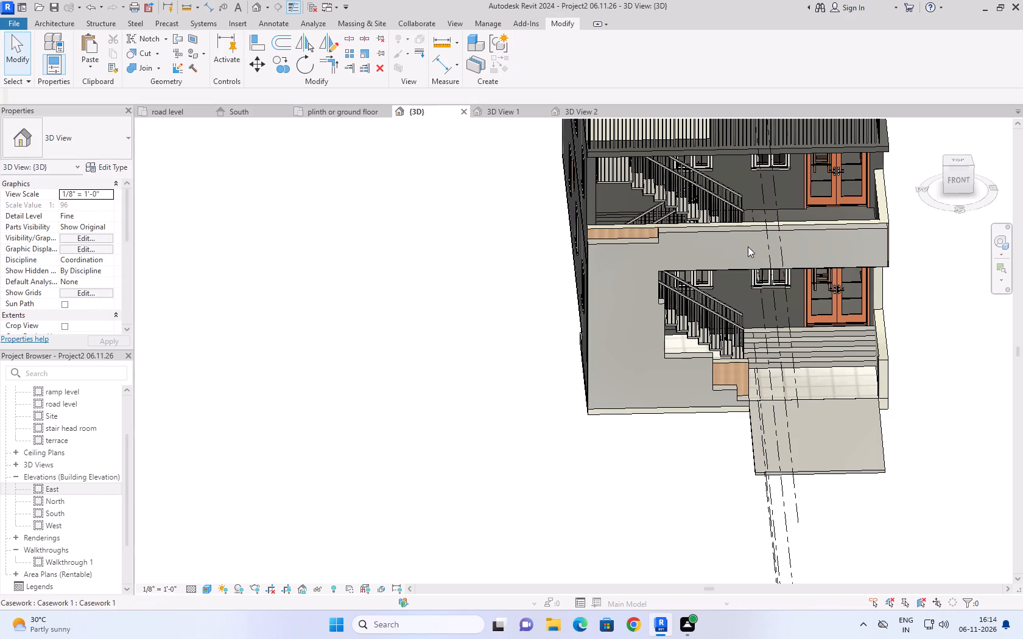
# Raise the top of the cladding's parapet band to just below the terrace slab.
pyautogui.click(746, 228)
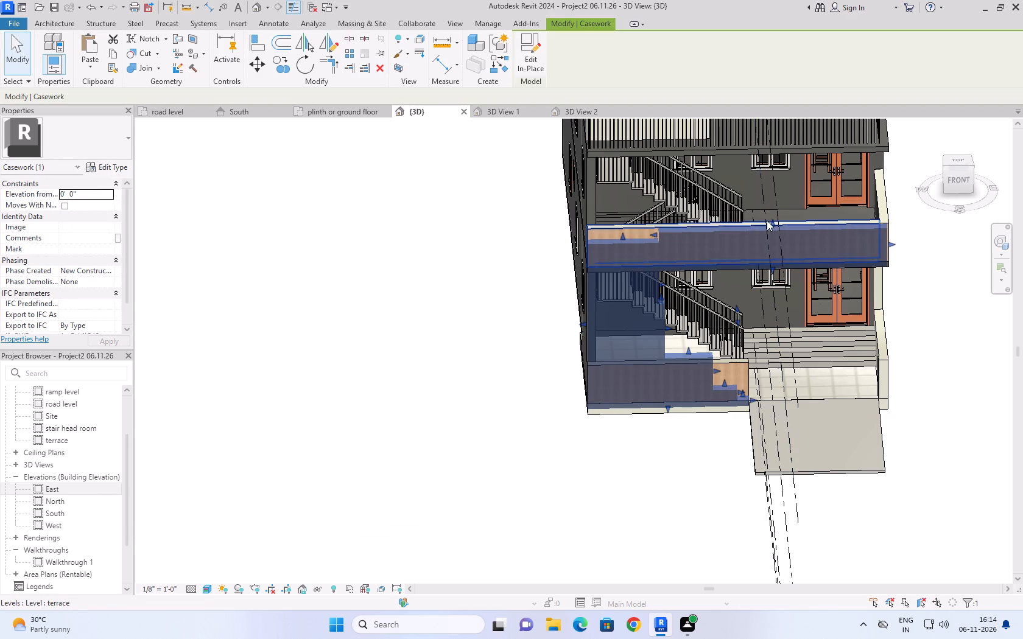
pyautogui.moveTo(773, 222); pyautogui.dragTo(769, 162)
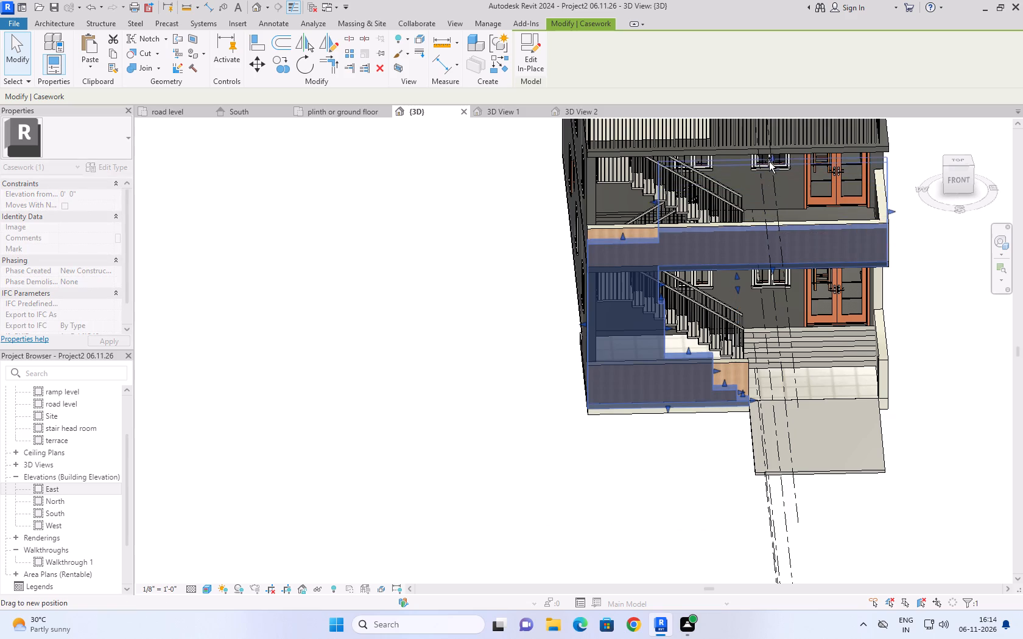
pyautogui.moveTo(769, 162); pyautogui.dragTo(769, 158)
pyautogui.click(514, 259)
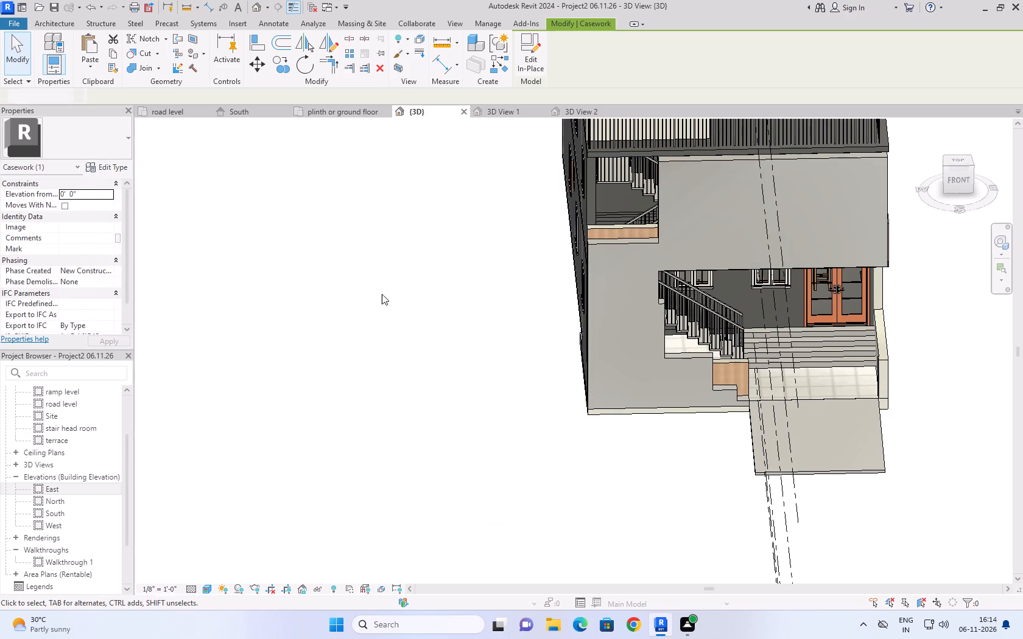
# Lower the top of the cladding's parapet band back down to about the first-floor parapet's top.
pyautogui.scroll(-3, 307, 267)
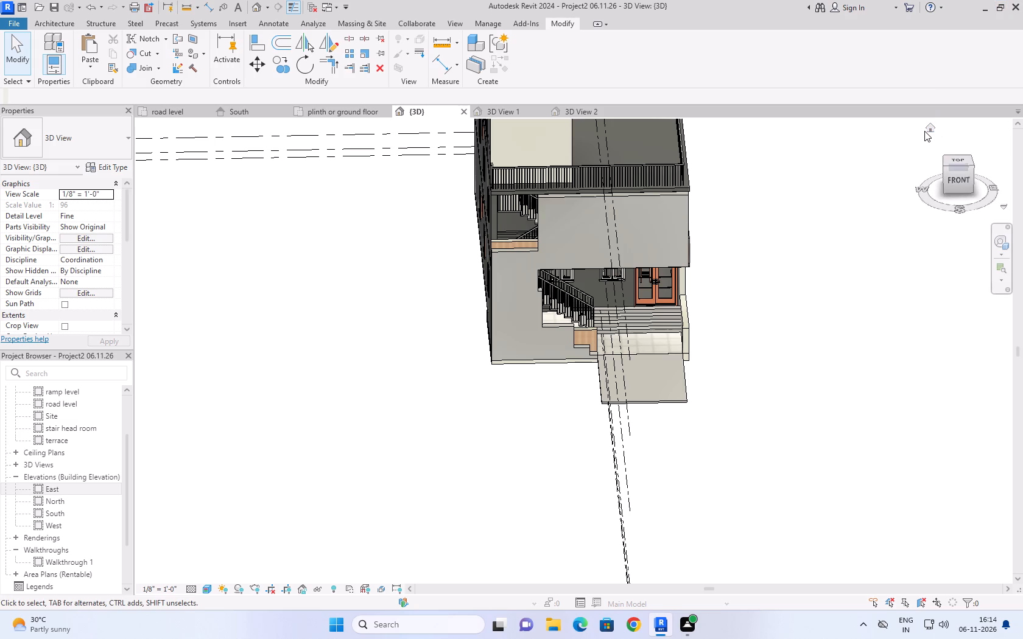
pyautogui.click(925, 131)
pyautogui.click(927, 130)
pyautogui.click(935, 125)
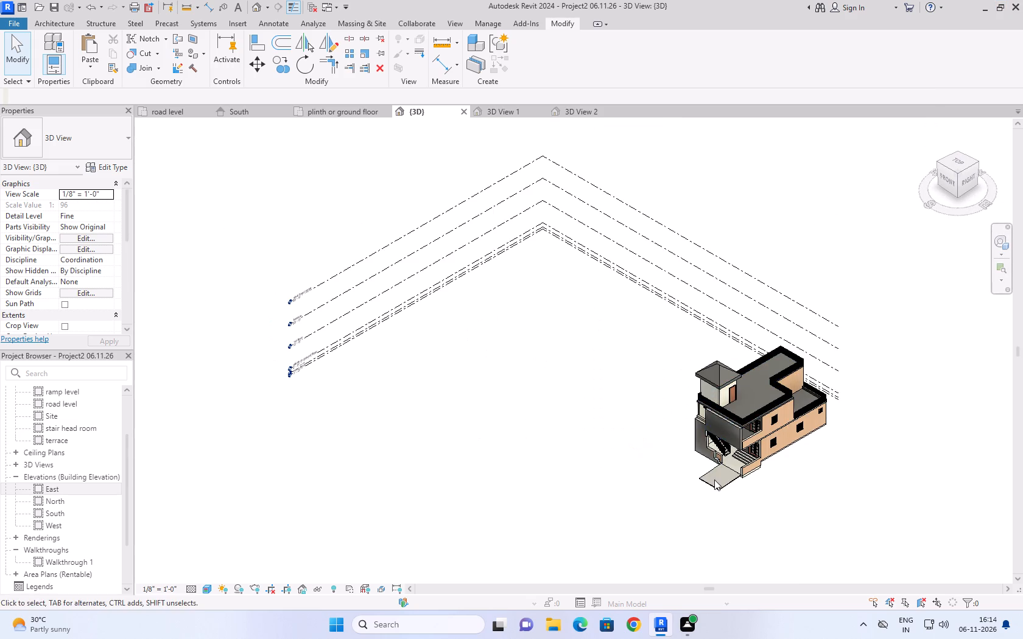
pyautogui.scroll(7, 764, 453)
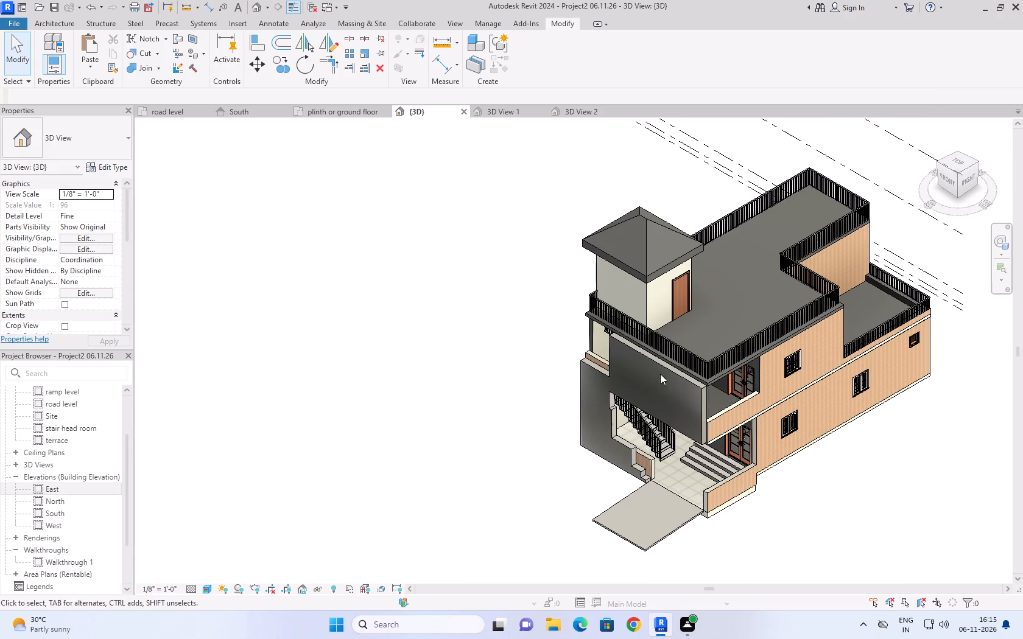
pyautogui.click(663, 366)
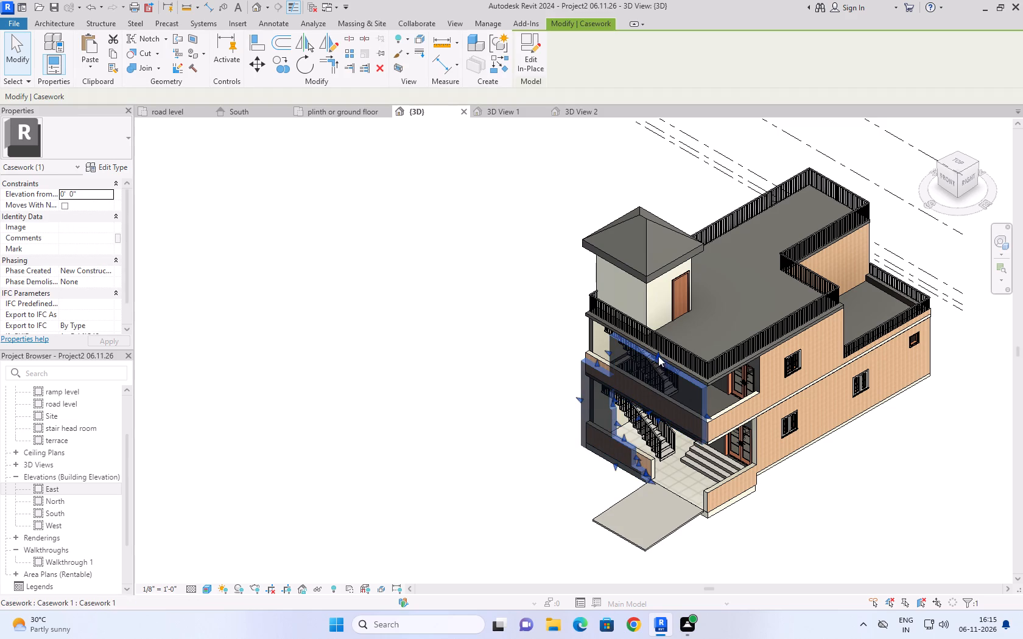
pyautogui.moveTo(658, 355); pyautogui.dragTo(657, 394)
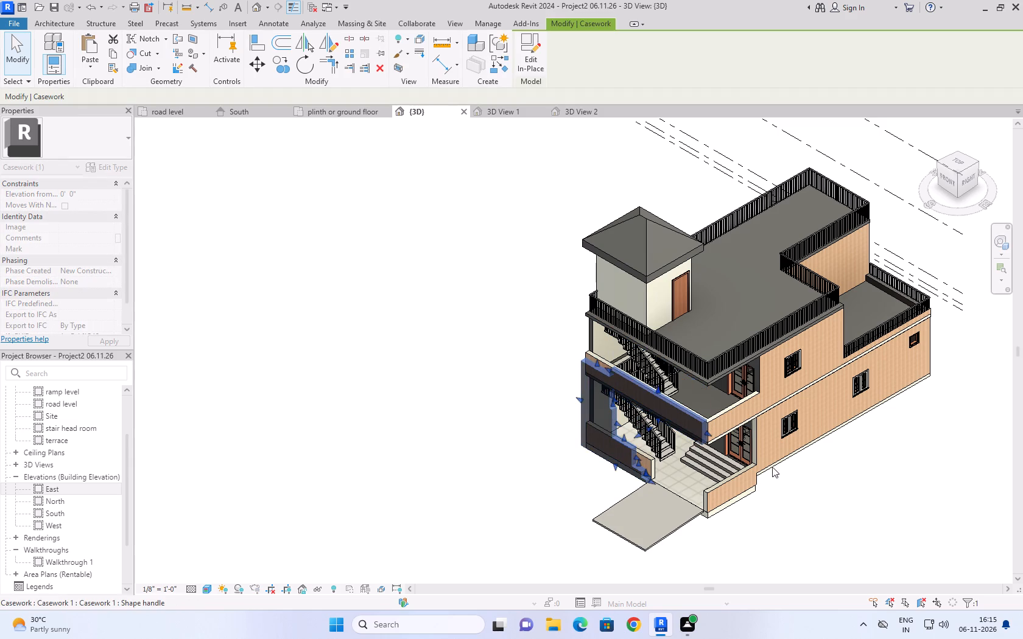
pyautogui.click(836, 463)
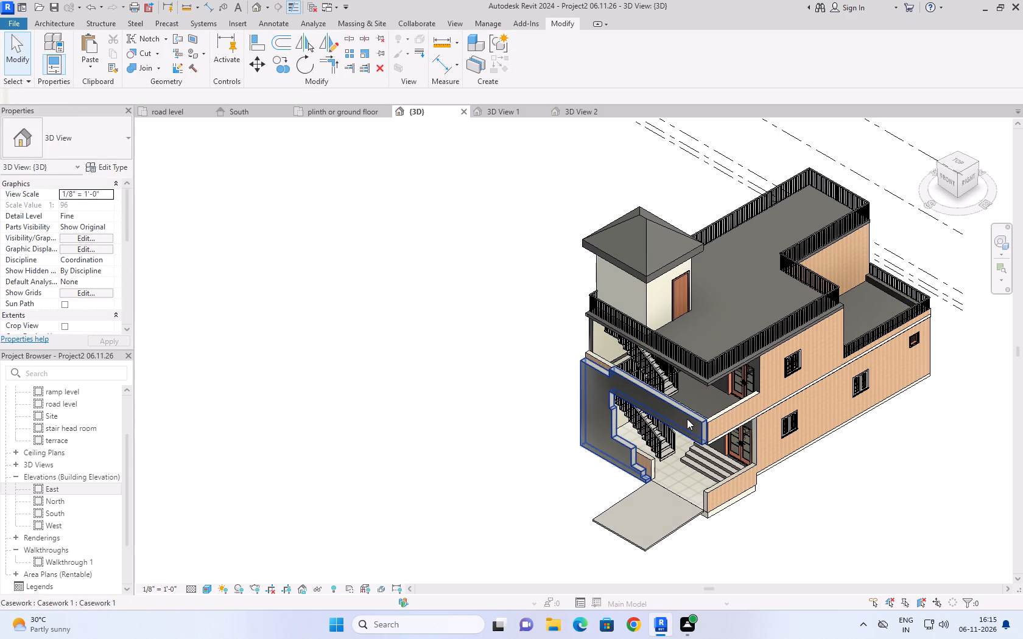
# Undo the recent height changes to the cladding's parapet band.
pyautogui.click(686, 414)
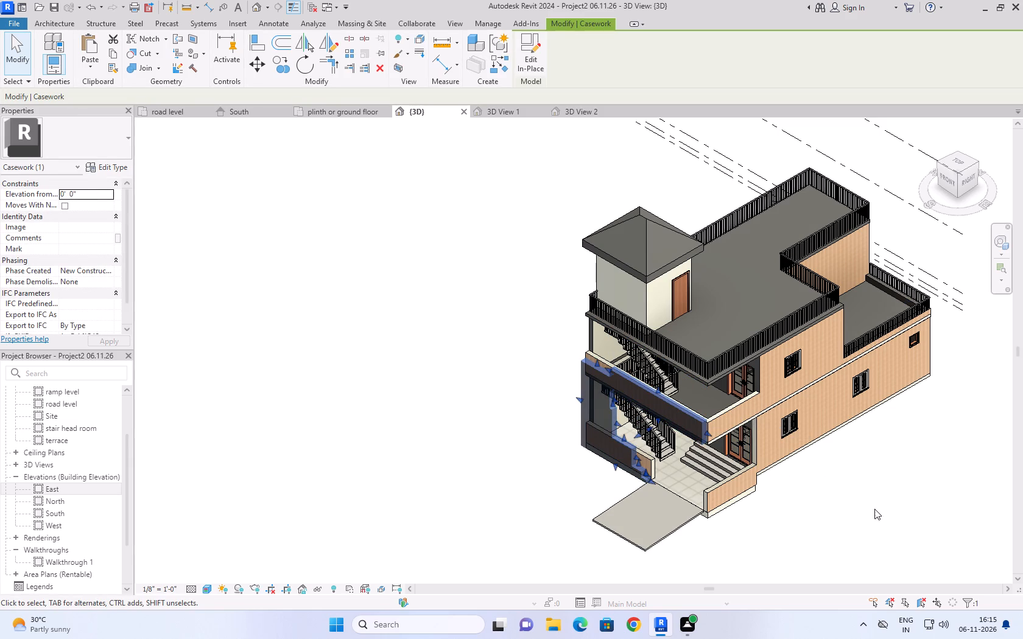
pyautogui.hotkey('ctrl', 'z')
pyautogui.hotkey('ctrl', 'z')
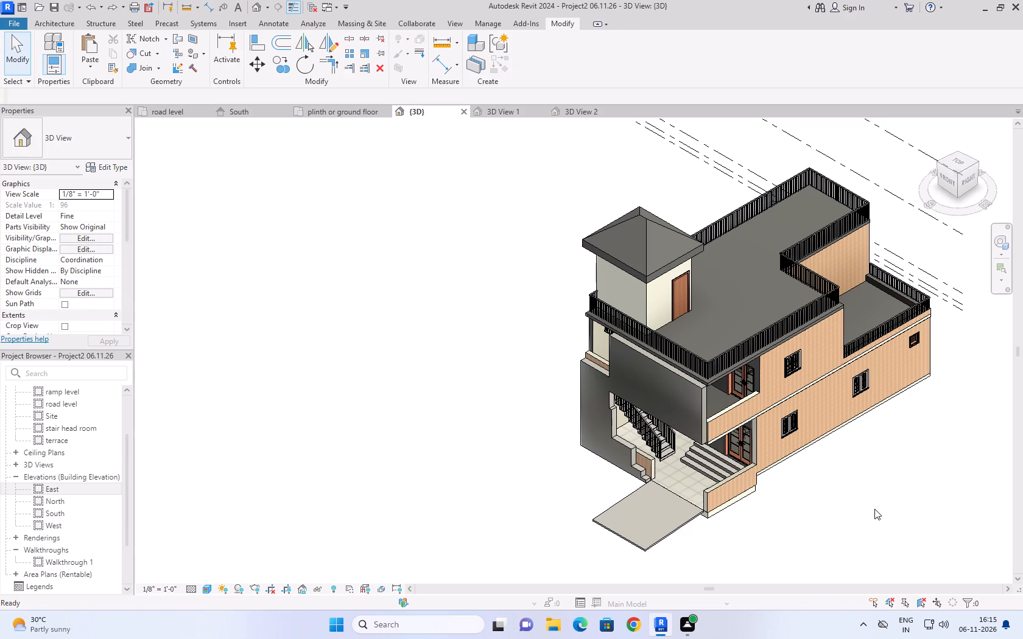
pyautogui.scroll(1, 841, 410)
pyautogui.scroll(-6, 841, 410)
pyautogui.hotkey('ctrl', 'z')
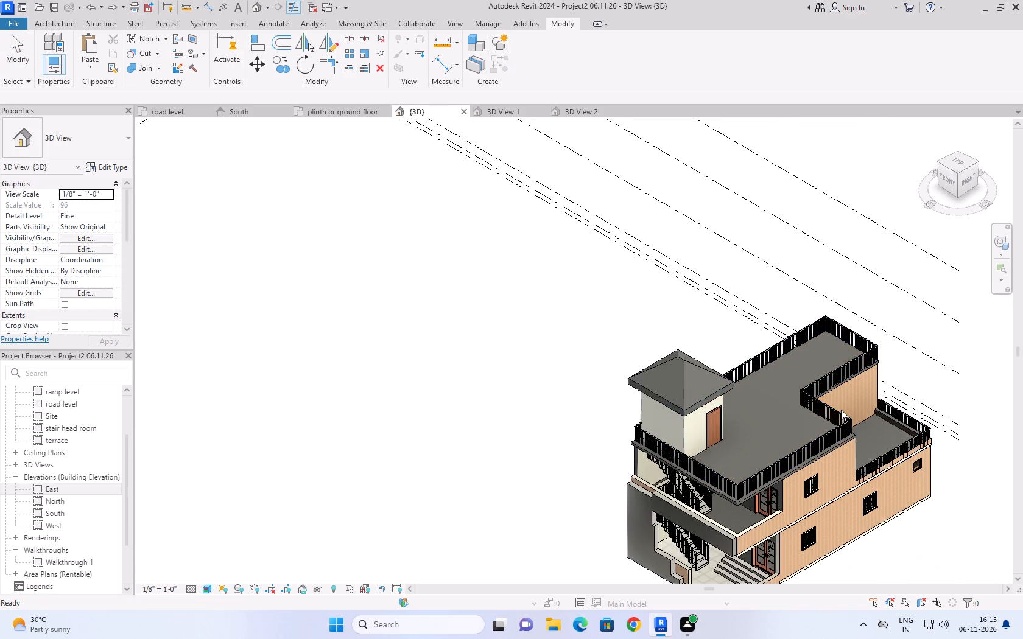
# Undo the changes back to the in-place cladding edit in which the stair-side section reaches the stair head room roof.
pyautogui.scroll(-5, 818, 329)
pyautogui.hotkey('ctrl', 'z')
pyautogui.hotkey('ctrl', 'z')
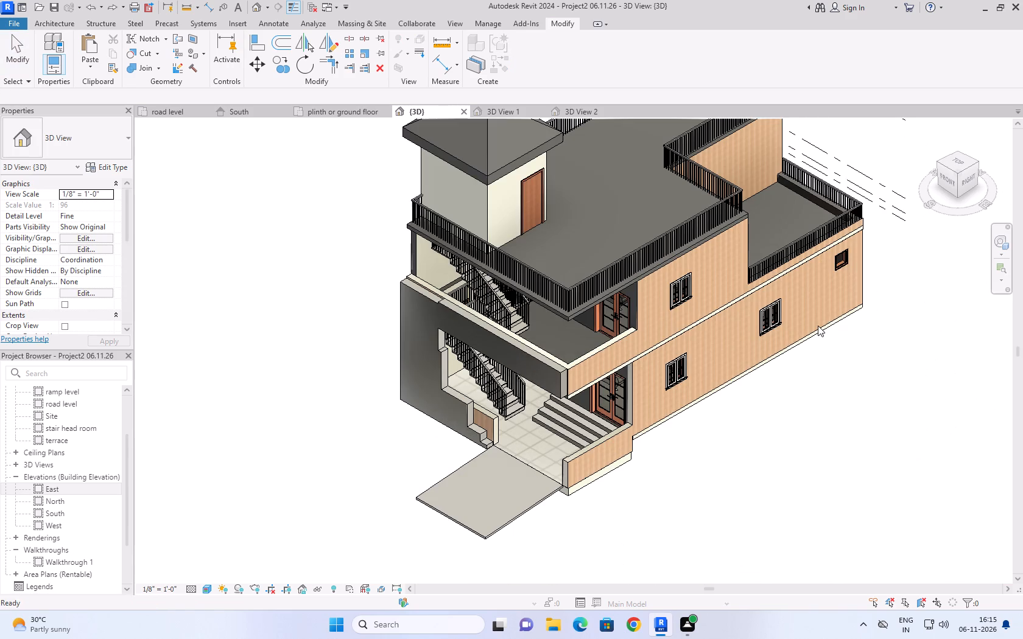
pyautogui.hotkey('ctrl', 'z')
pyautogui.hotkey('ctrl', 'z')
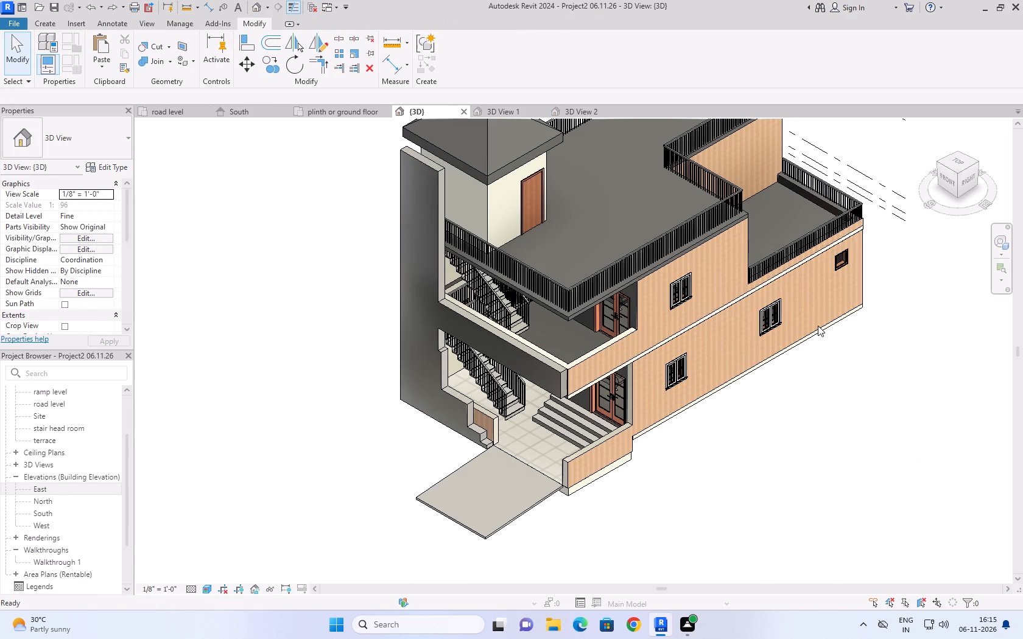
# From the front view, edit the cladding extrusion's sketch: lower the tall section's top line to the first-floor parapet's top and delete the too-short line.
pyautogui.scroll(2, 354, 439)
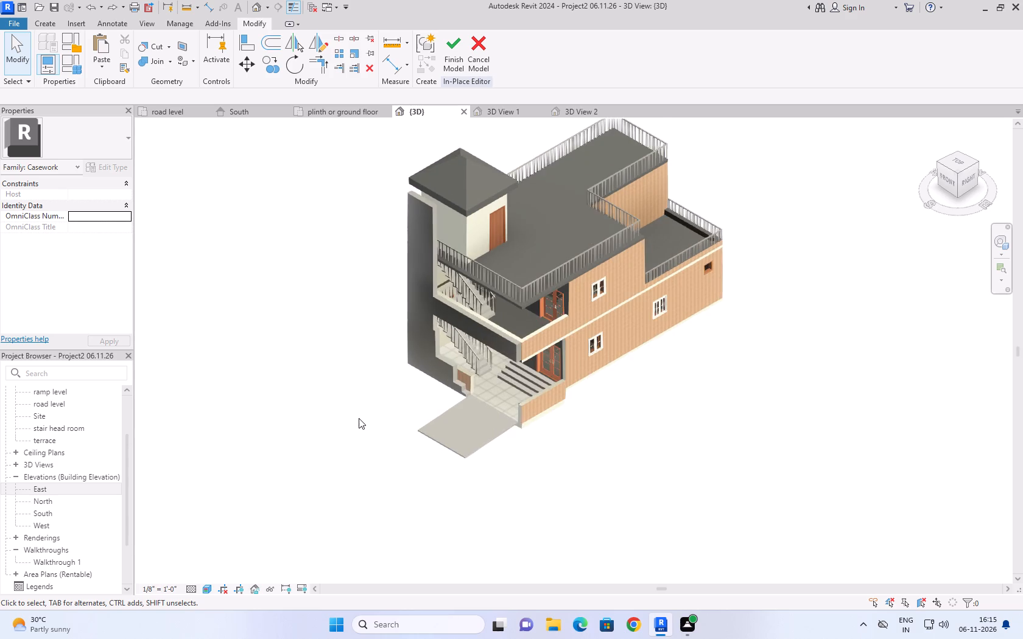
pyautogui.scroll(9, 378, 401)
pyautogui.scroll(1, 425, 320)
pyautogui.moveTo(425, 320); pyautogui.dragTo(522, 574, button='middle')
pyautogui.scroll(1, 510, 562)
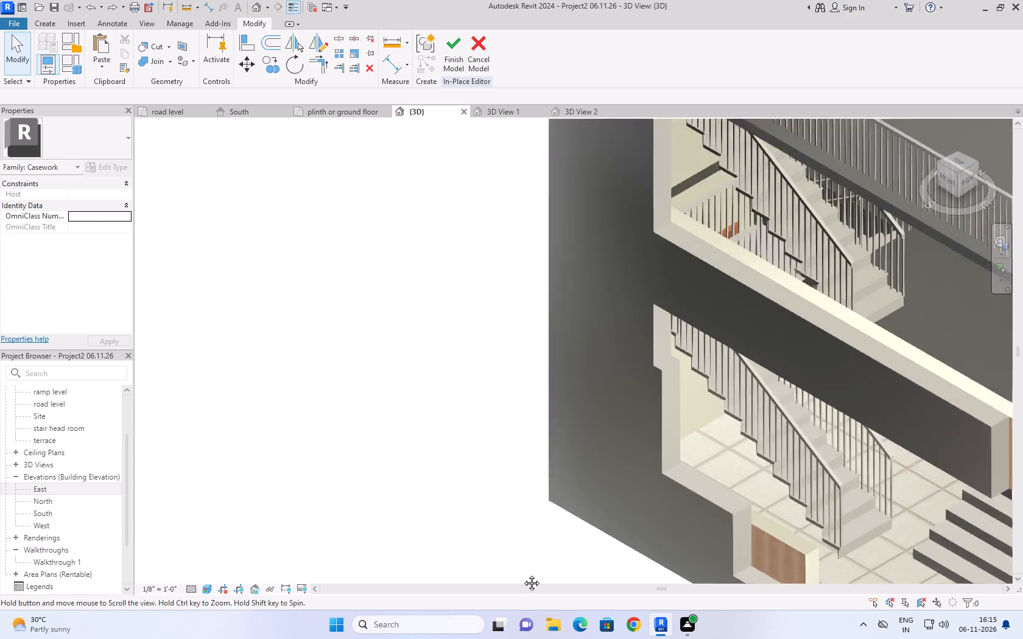
pyautogui.moveTo(522, 574); pyautogui.dragTo(524, 570, button='middle')
pyautogui.scroll(-9, 501, 521)
pyautogui.scroll(2, 492, 250)
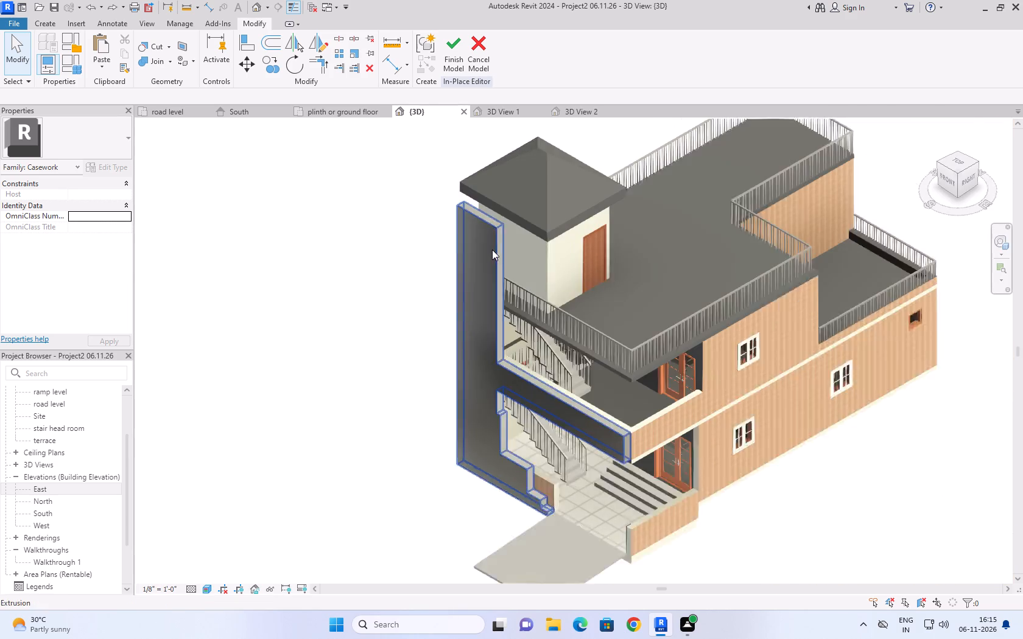
pyautogui.scroll(1, 492, 250)
pyautogui.scroll(-4, 543, 401)
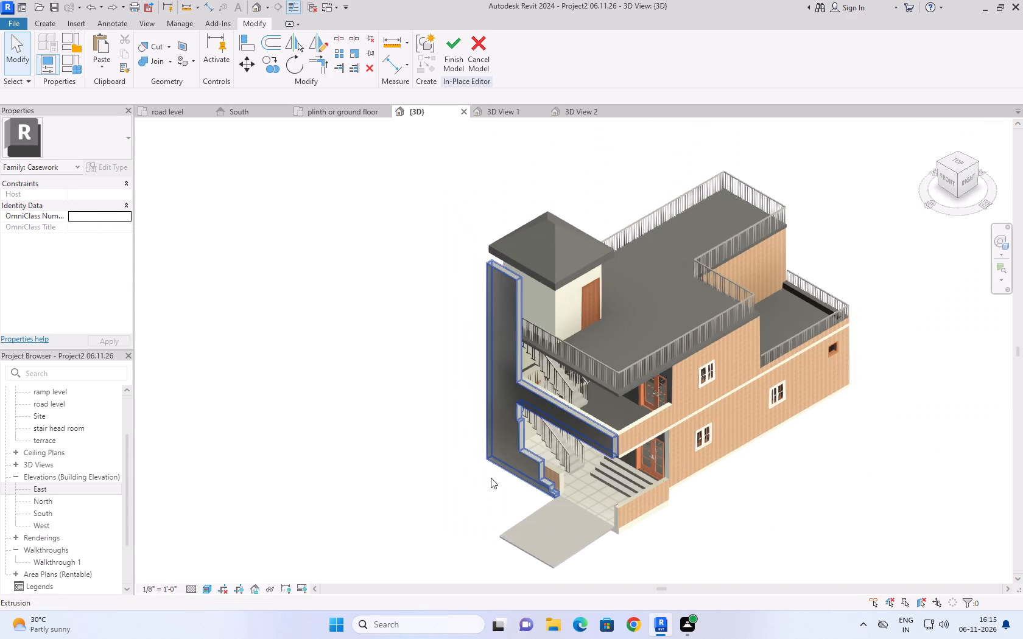
pyautogui.scroll(5, 491, 478)
pyautogui.click(953, 176)
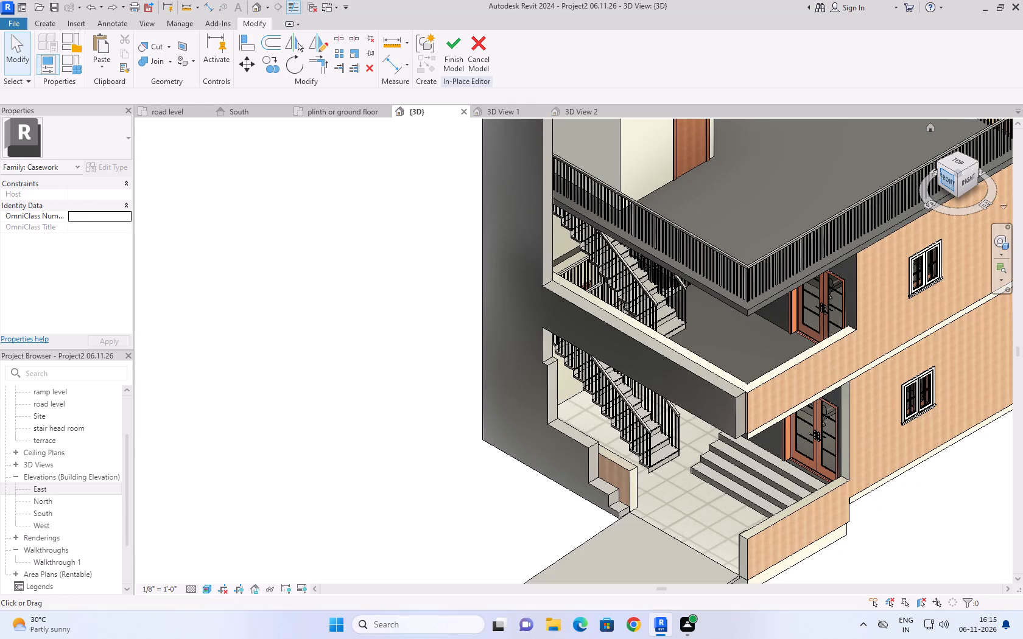
pyautogui.scroll(4, 734, 373)
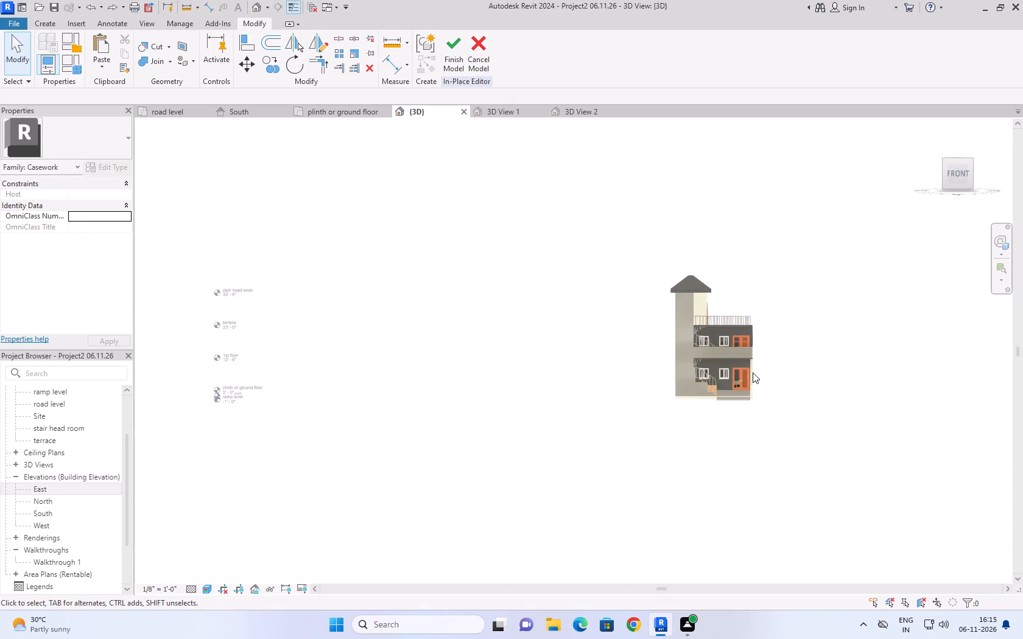
pyautogui.scroll(8, 753, 372)
pyautogui.scroll(-9, 659, 385)
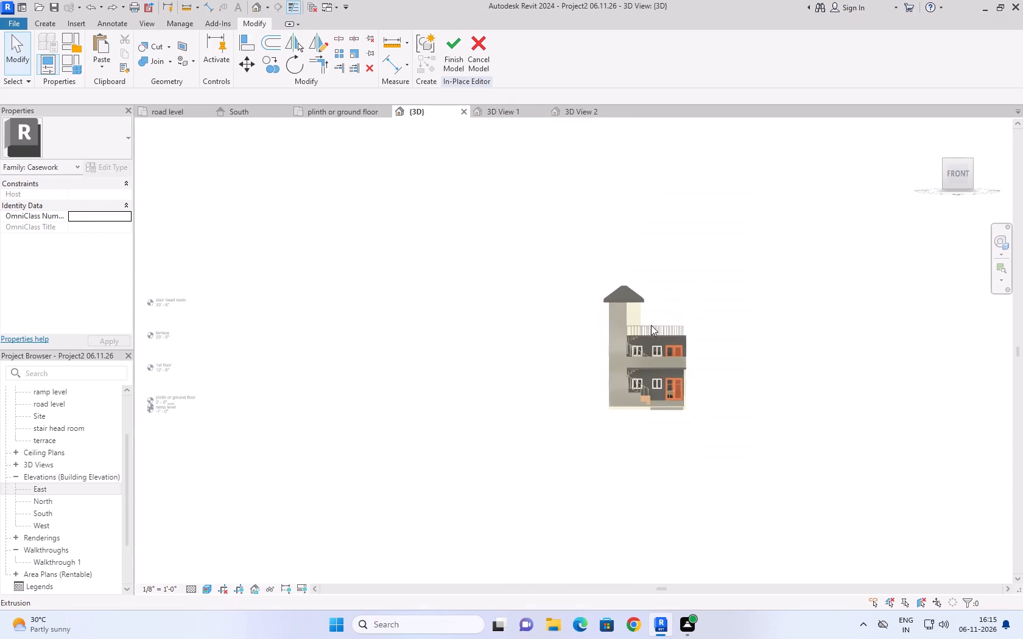
pyautogui.moveTo(650, 283); pyautogui.dragTo(652, 408, button='middle')
pyautogui.scroll(5, 637, 518)
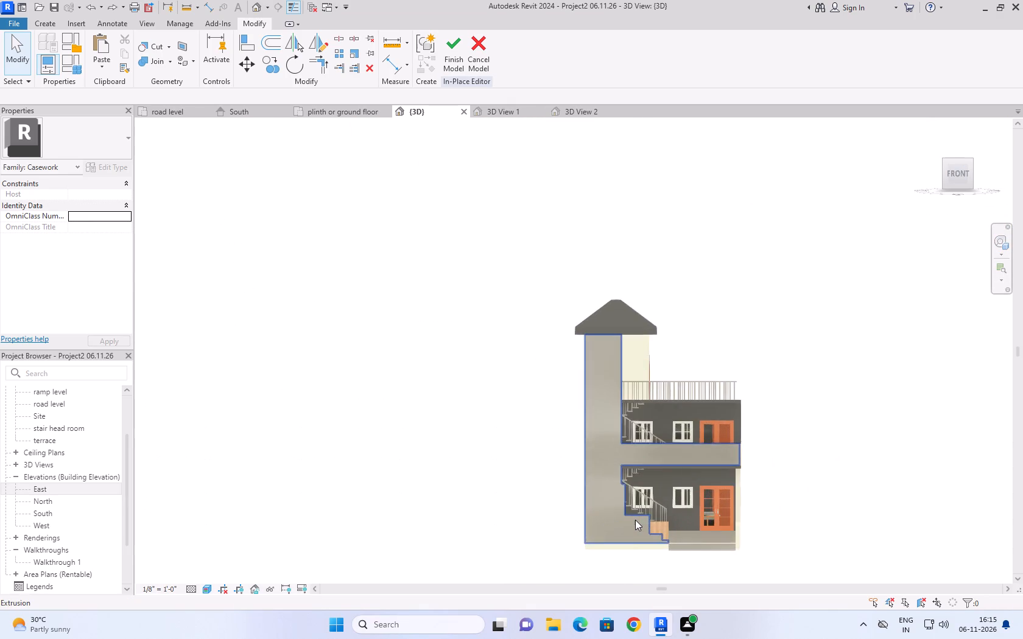
pyautogui.scroll(5, 635, 520)
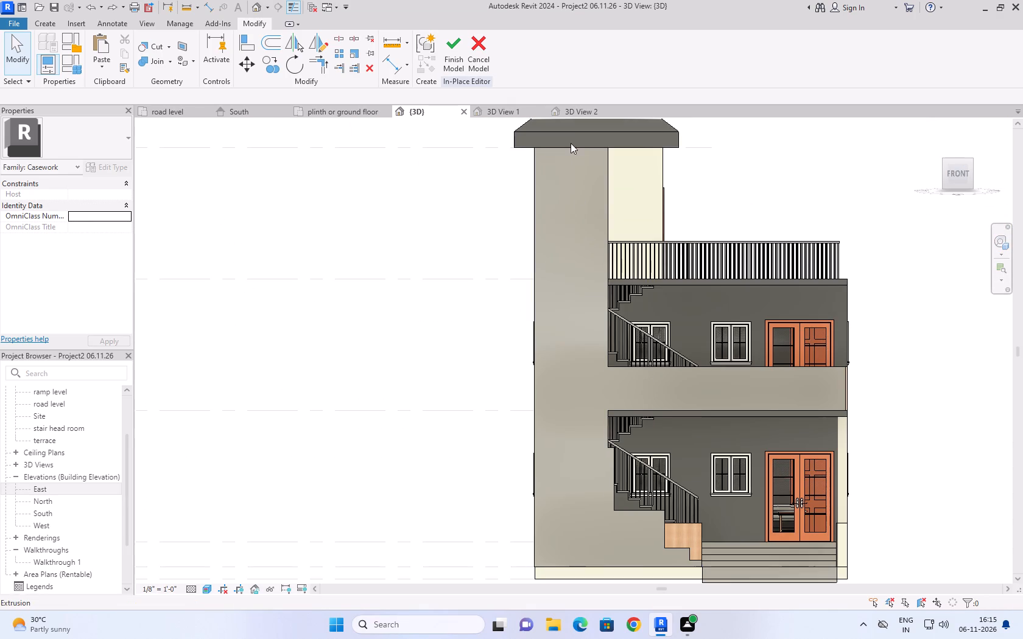
pyautogui.click(570, 146)
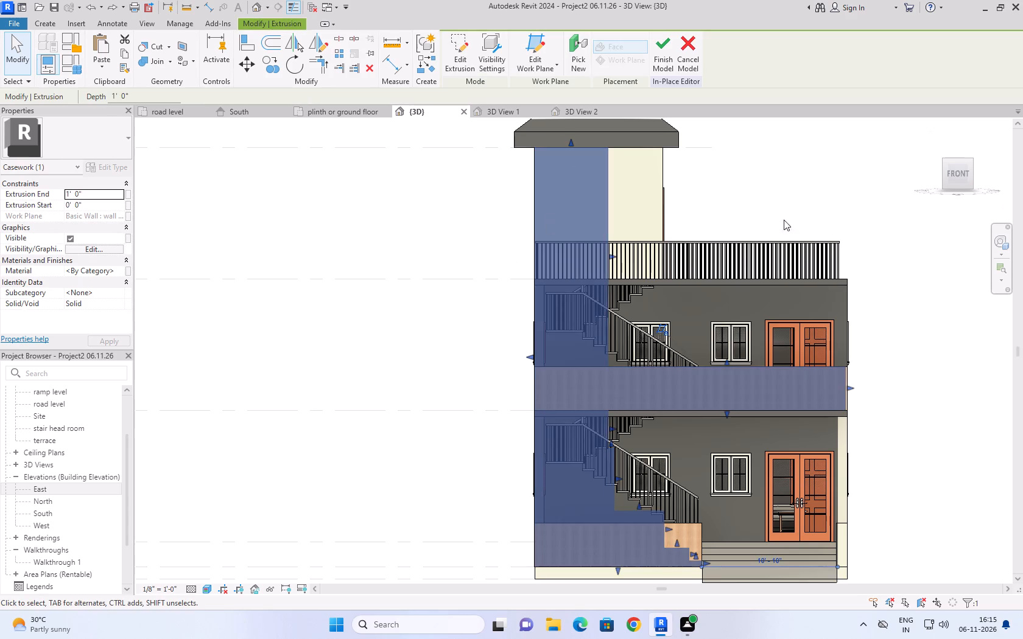
pyautogui.click(462, 66)
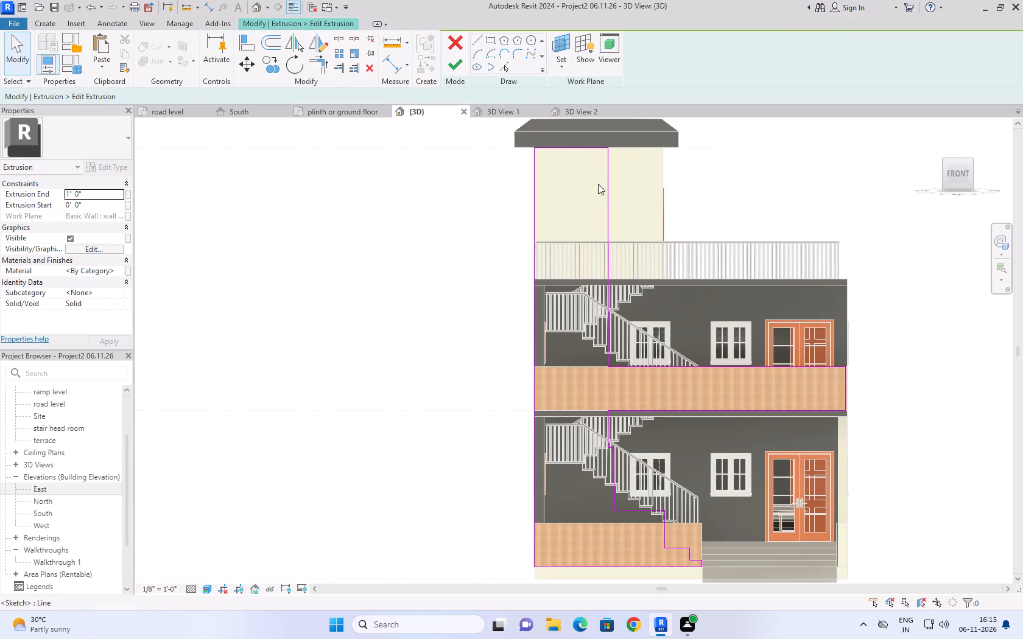
pyautogui.moveTo(574, 148); pyautogui.dragTo(589, 366)
pyautogui.click(828, 594)
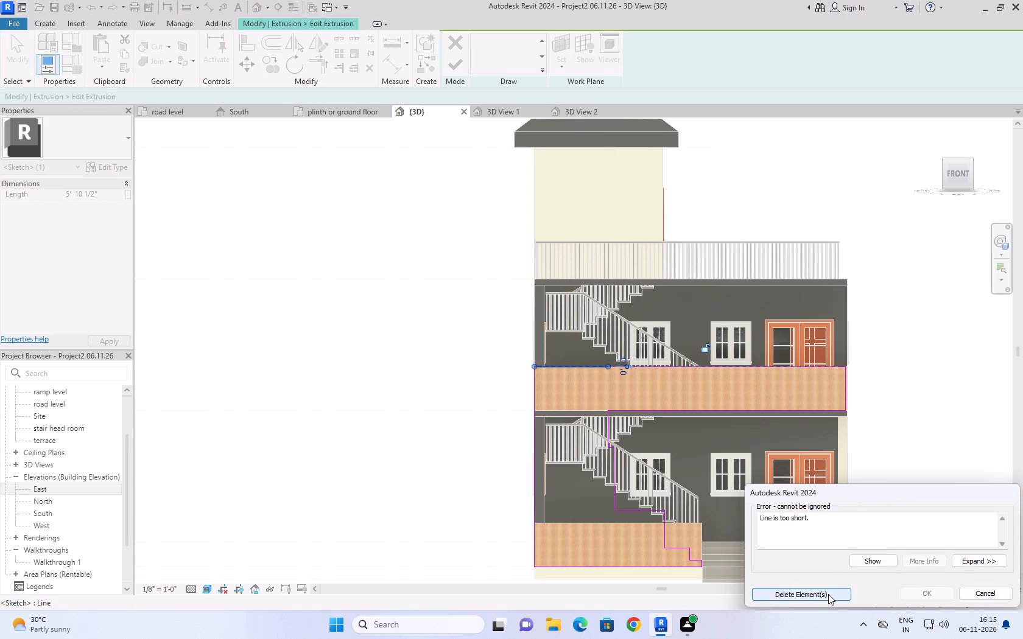
pyautogui.click(917, 389)
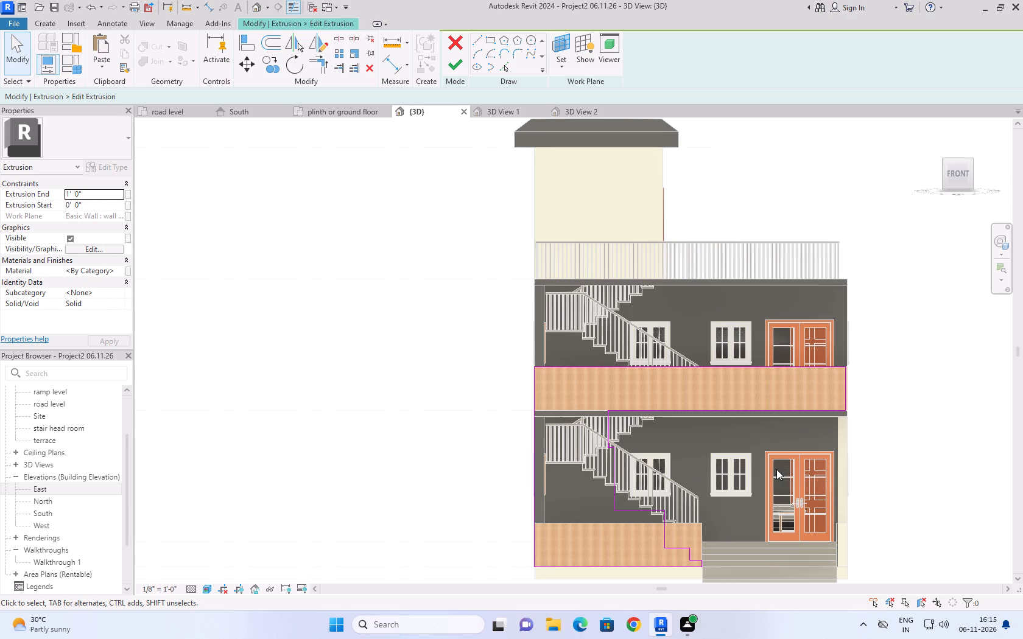
# Lower the 4' long horizontal step line beneath the ground-floor stair to 4'-2" above the sketch's bottom line.
pyautogui.scroll(4, 672, 538)
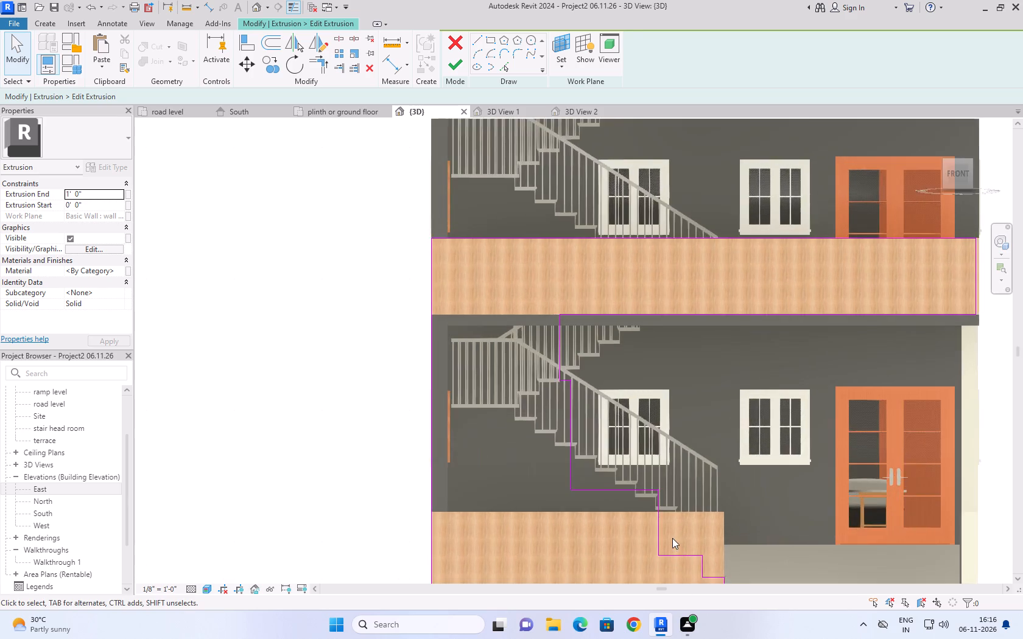
pyautogui.scroll(4, 672, 538)
pyautogui.scroll(-4, 787, 379)
pyautogui.scroll(1, 804, 452)
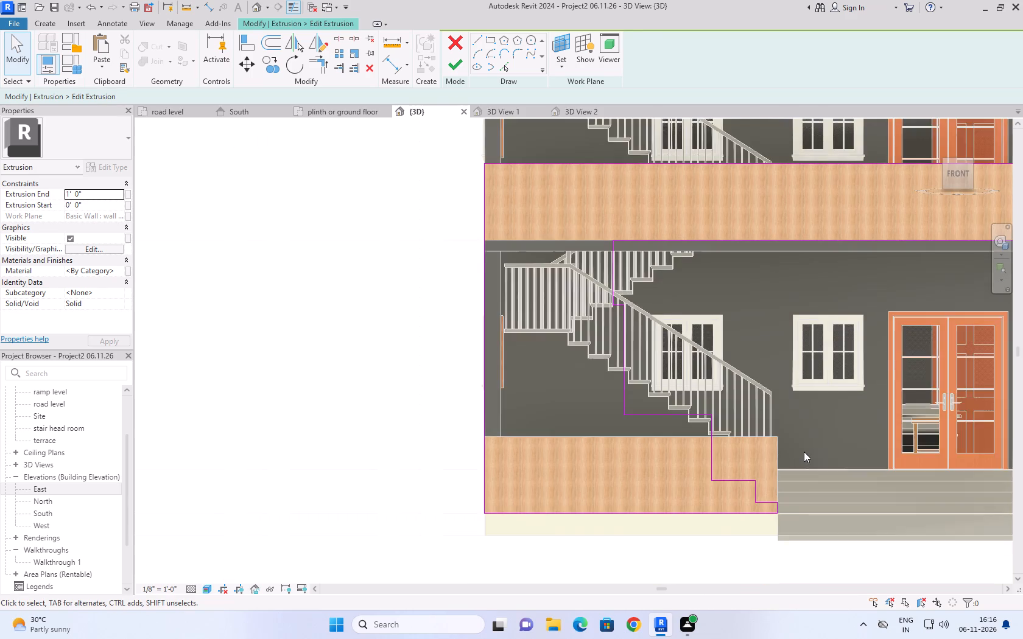
pyautogui.scroll(1, 804, 452)
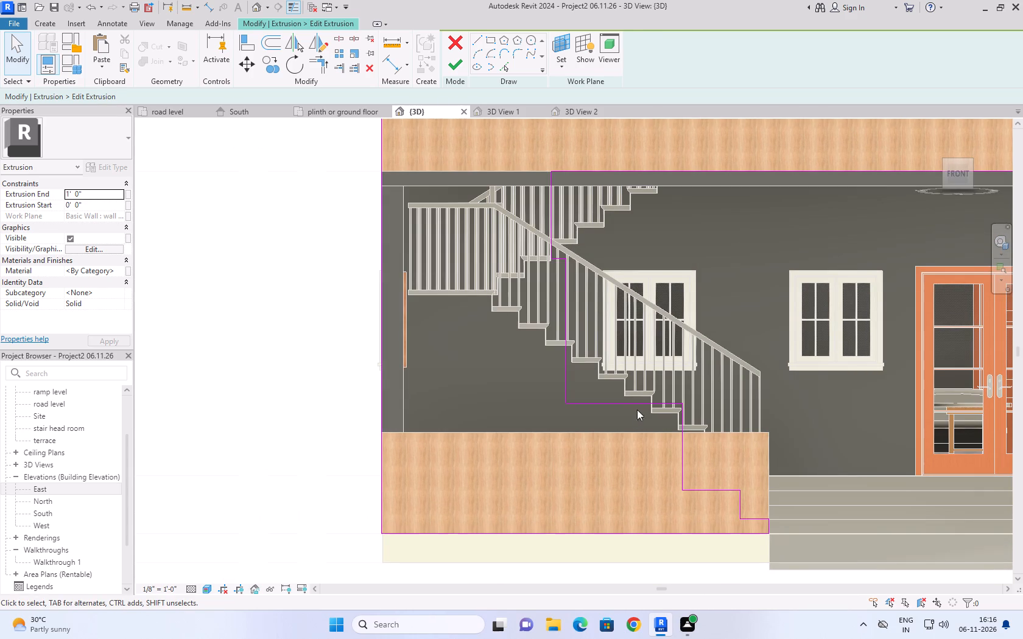
pyautogui.click(654, 405)
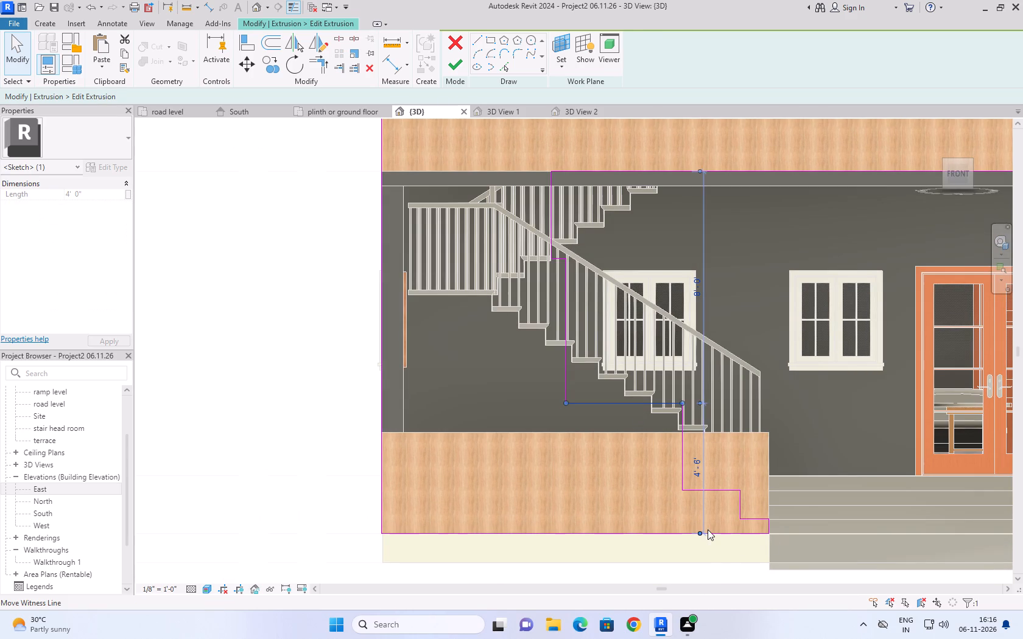
pyautogui.press('Down')
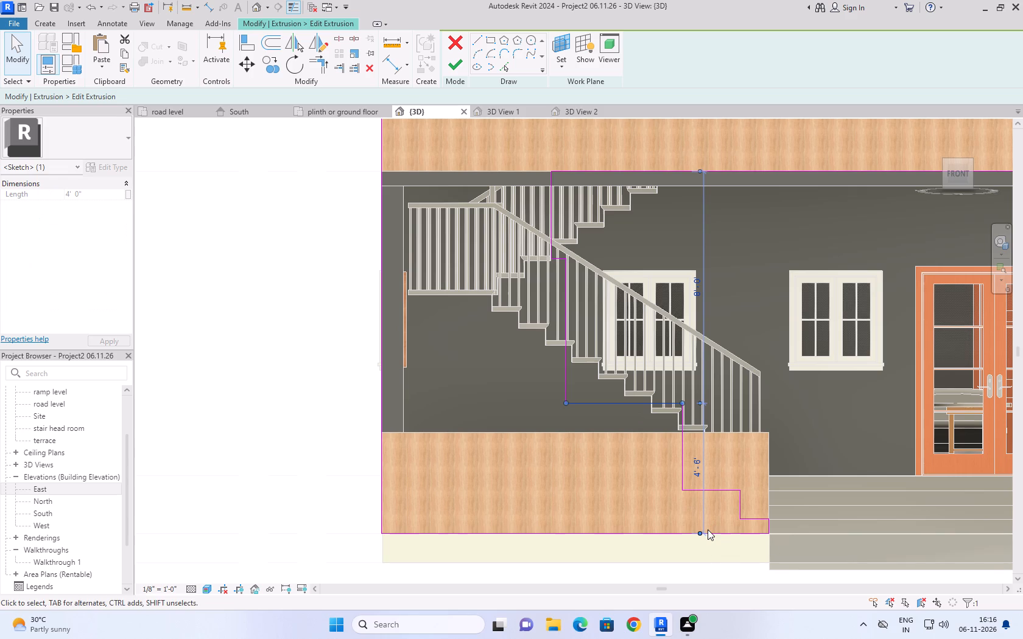
pyautogui.press('Down')
pyautogui.press('Down')
pyautogui.press('Down')
pyautogui.press('Down')
pyautogui.press('Down')
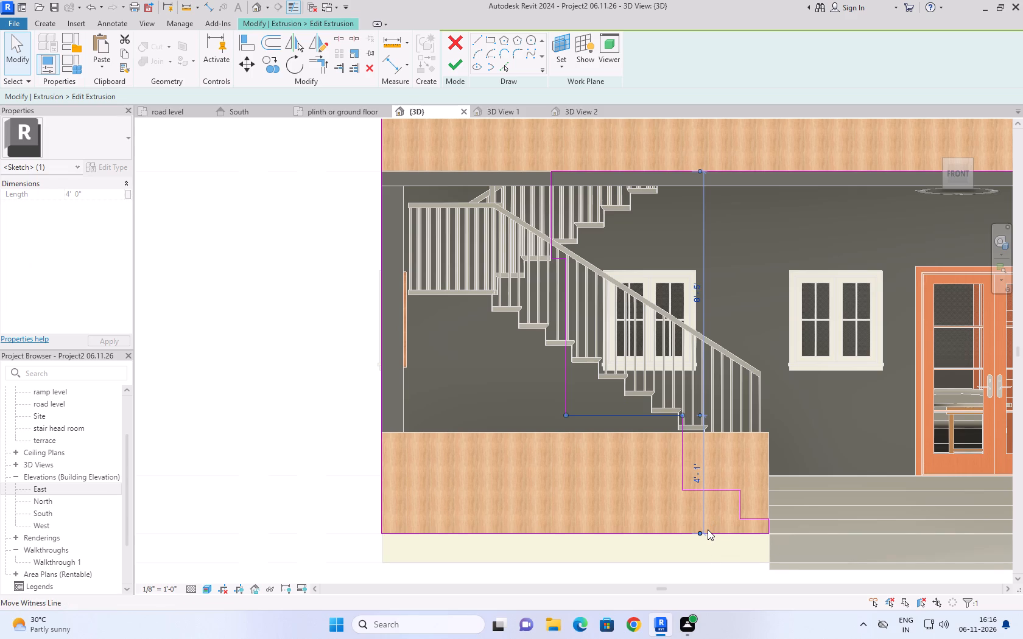
pyautogui.press('Up')
pyautogui.press('Up')
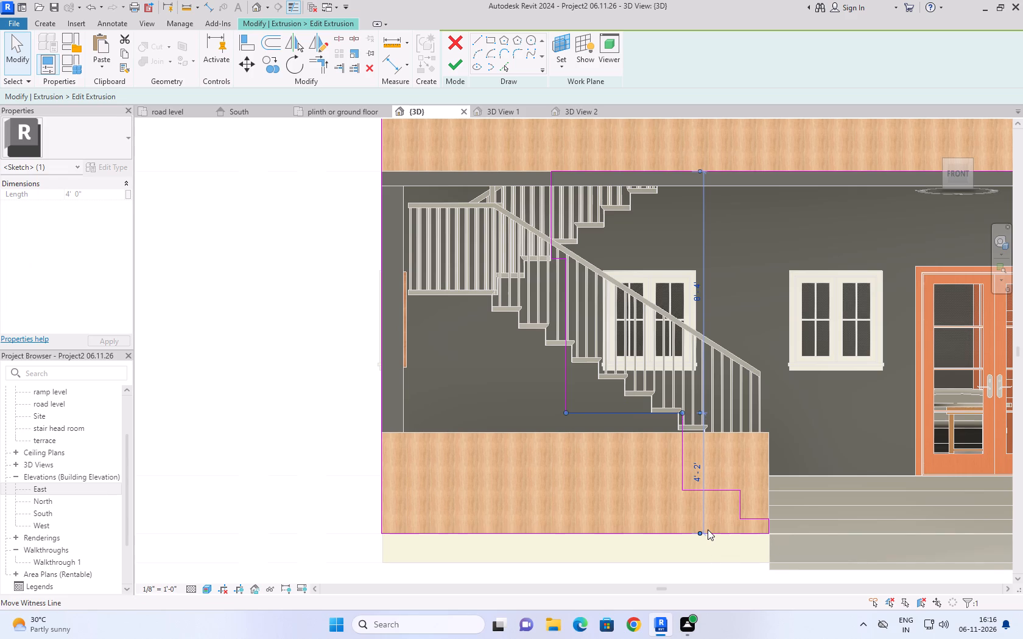
# Move the vertical step line beneath the stair toward the entrance door, 8" from the upper vertical line.
pyautogui.click(569, 349)
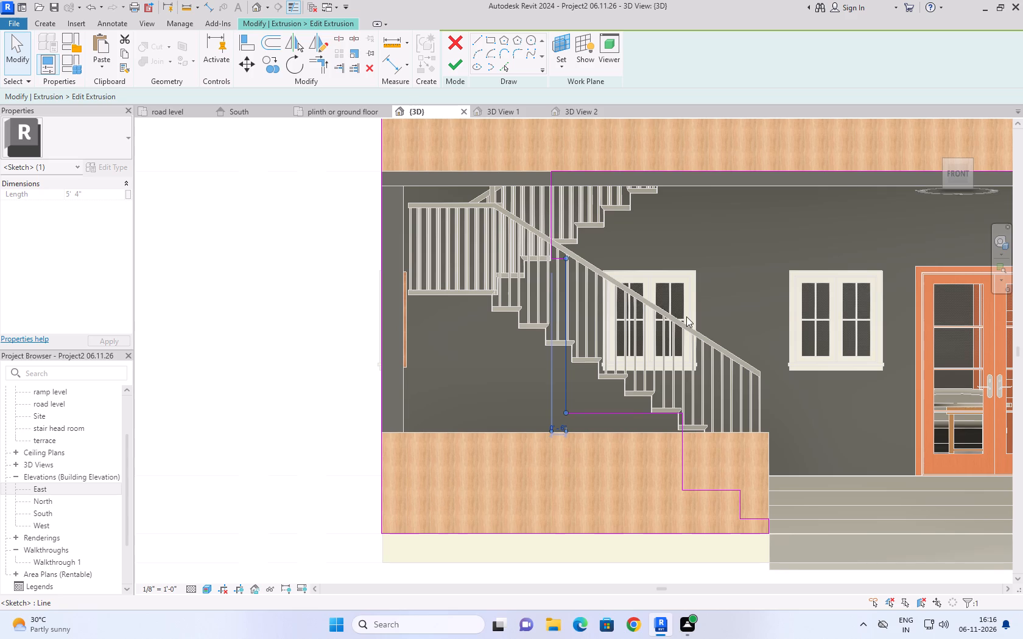
pyautogui.press('Right')
pyautogui.press('Right')
pyautogui.press('Right')
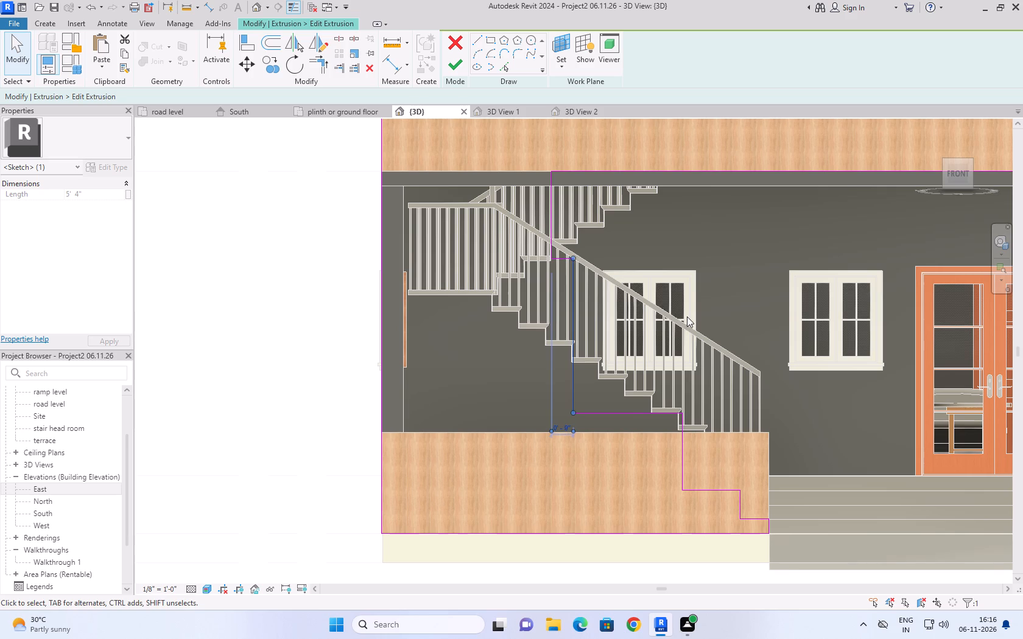
pyautogui.press('Left')
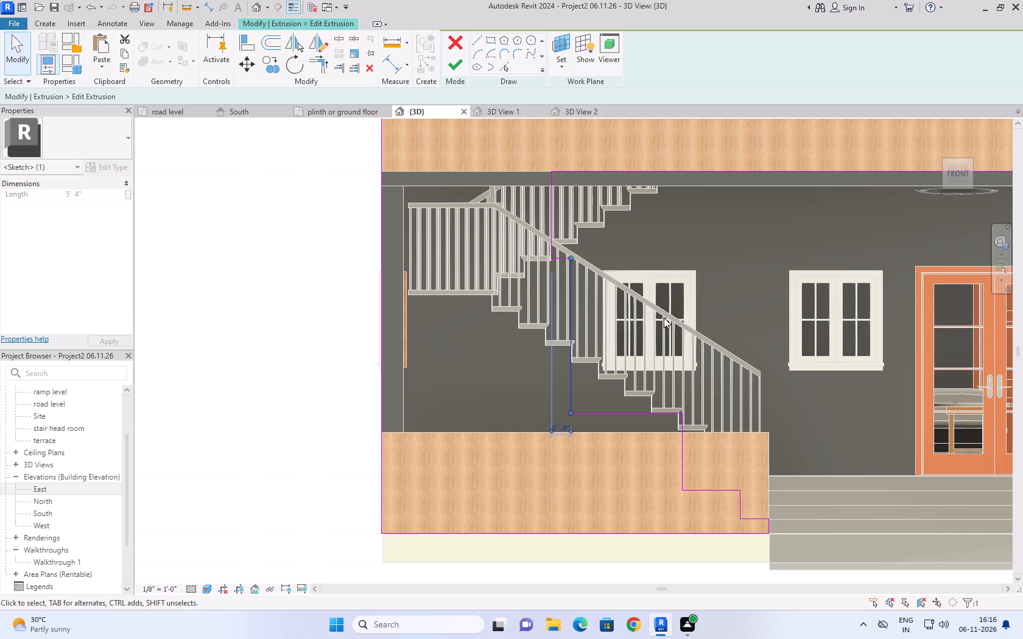
# Lower the short 8" horizontal step line to the underside of the stair treads, 6'-6" above the sketch's bottom line.
pyautogui.click(559, 258)
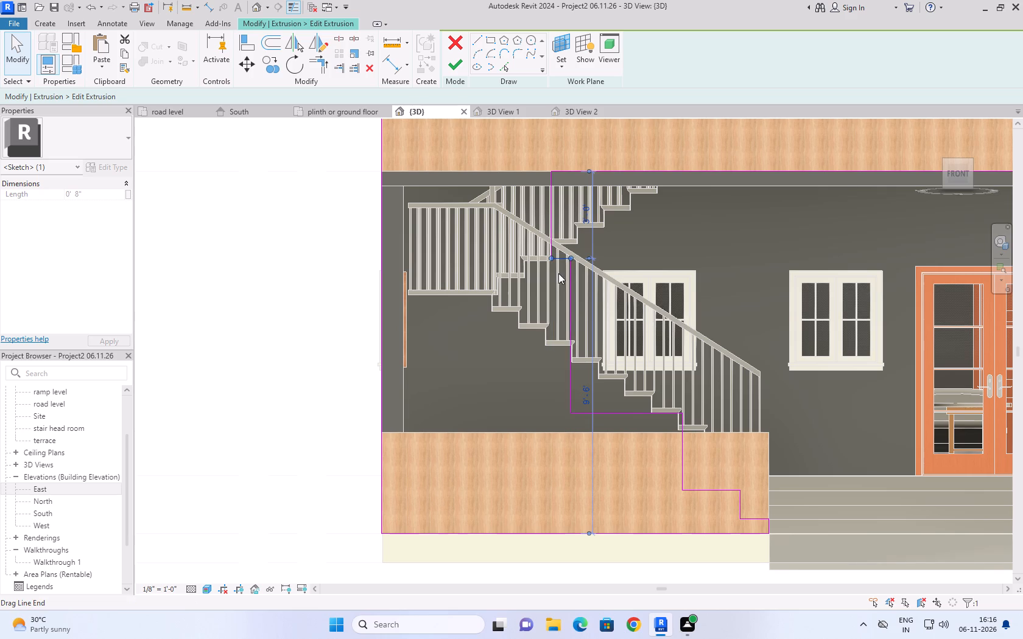
pyautogui.press('Down')
pyautogui.press('Down')
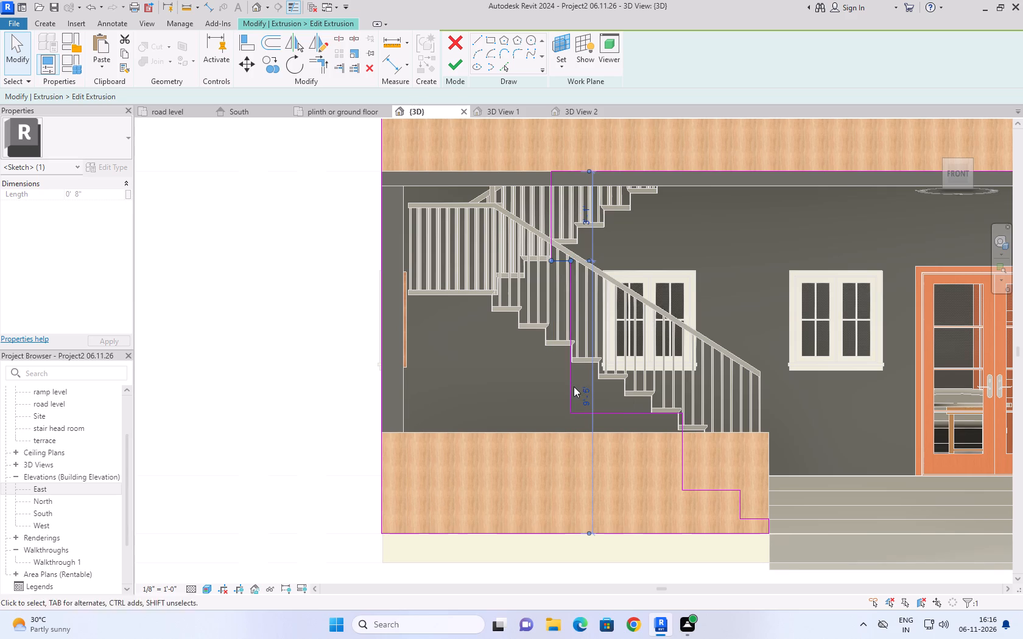
pyautogui.press('Down')
pyautogui.press('Down')
pyautogui.press('Down')
pyautogui.press('Down')
pyautogui.press('Down')
pyautogui.press('Down')
pyautogui.press('Down')
pyautogui.press('Down')
pyautogui.press('Down')
pyautogui.press('Down')
pyautogui.press('Down')
pyautogui.press('Down')
pyautogui.press('Down')
pyautogui.press('Down')
pyautogui.press('Down')
pyautogui.press('Down')
pyautogui.press('Down')
pyautogui.press('Down')
pyautogui.press('Down')
pyautogui.press('Down')
pyautogui.press('Down')
pyautogui.press('Down')
pyautogui.press('Down')
pyautogui.press('Down')
pyautogui.press('Down')
pyautogui.press('Down')
pyautogui.press('Down')
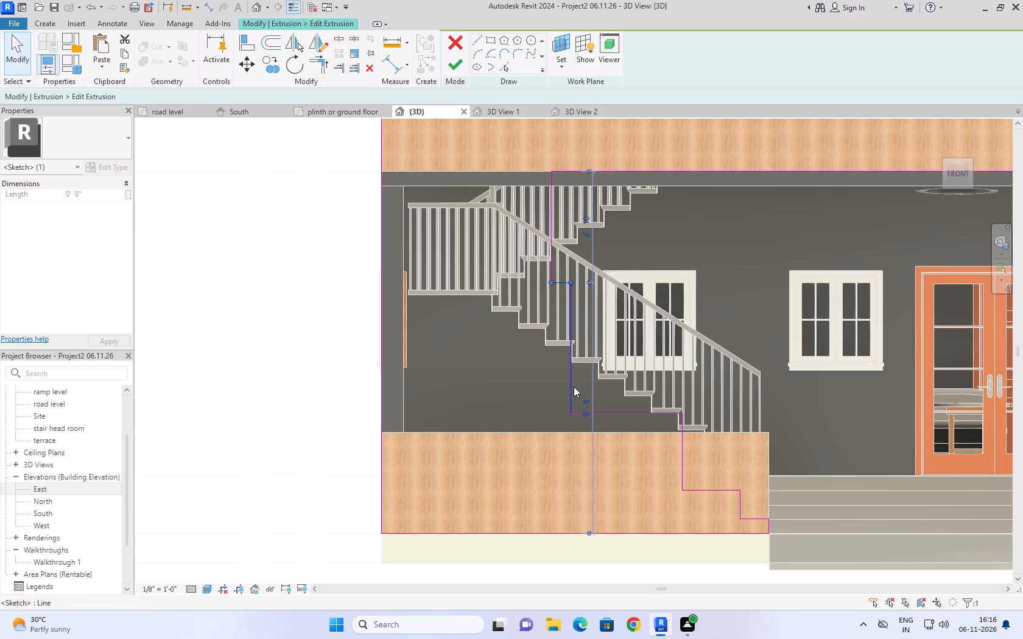
pyautogui.press('Down')
pyautogui.press('Down')
pyautogui.press('Down')
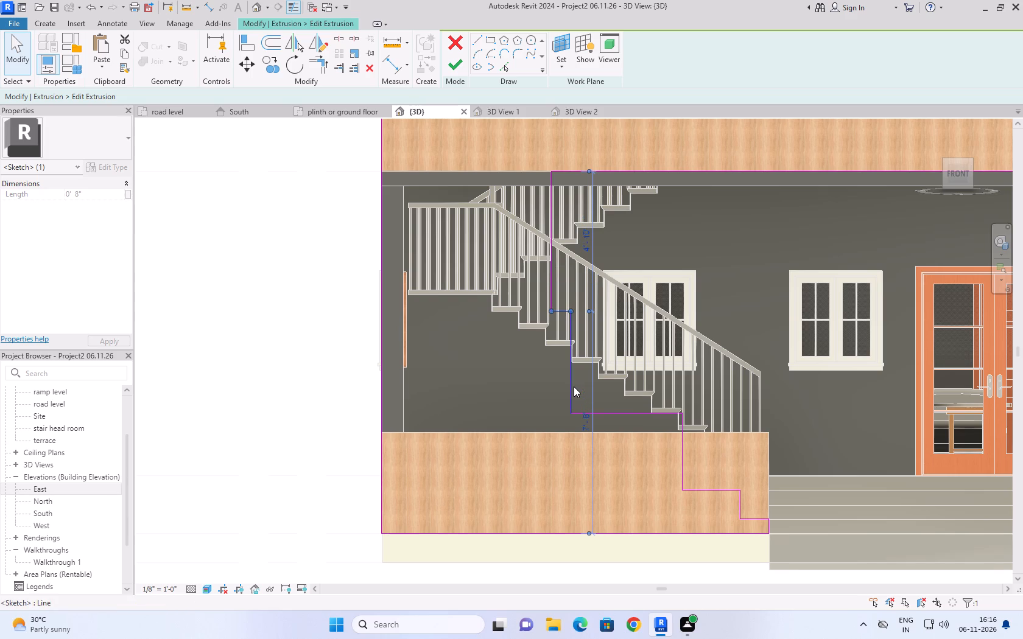
pyautogui.press('Down')
pyautogui.press('Down')
pyautogui.press('Down')
pyautogui.press('Down')
pyautogui.press('Down')
pyautogui.press('Down')
pyautogui.press('Down')
pyautogui.press('Down')
pyautogui.press('Down')
pyautogui.press('Down')
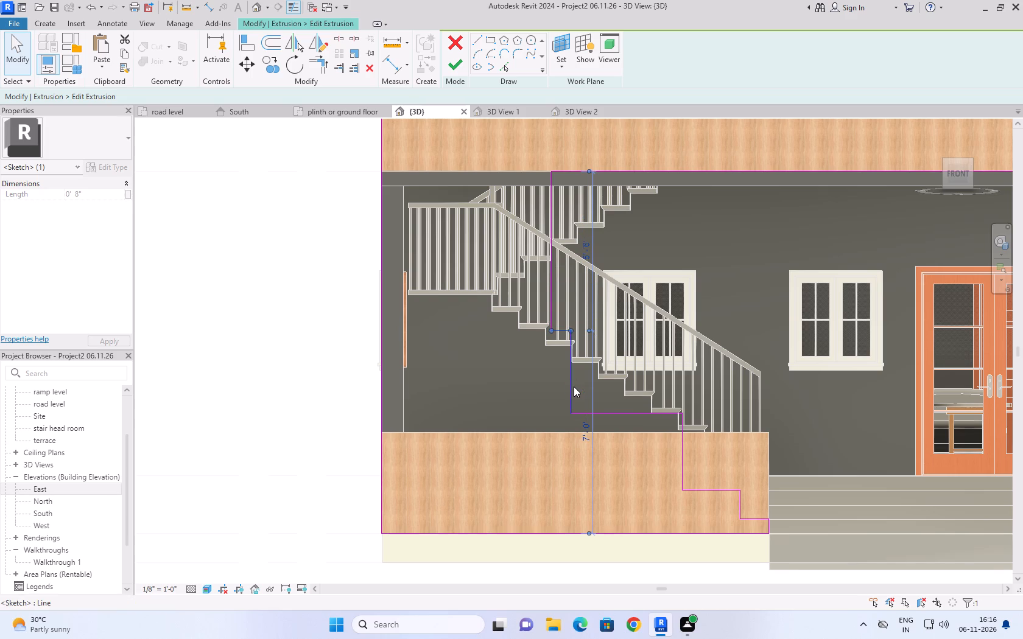
pyautogui.press('Down')
pyautogui.press('Down')
pyautogui.press('Down')
pyautogui.press('Down')
pyautogui.press('Down')
pyautogui.press('Up')
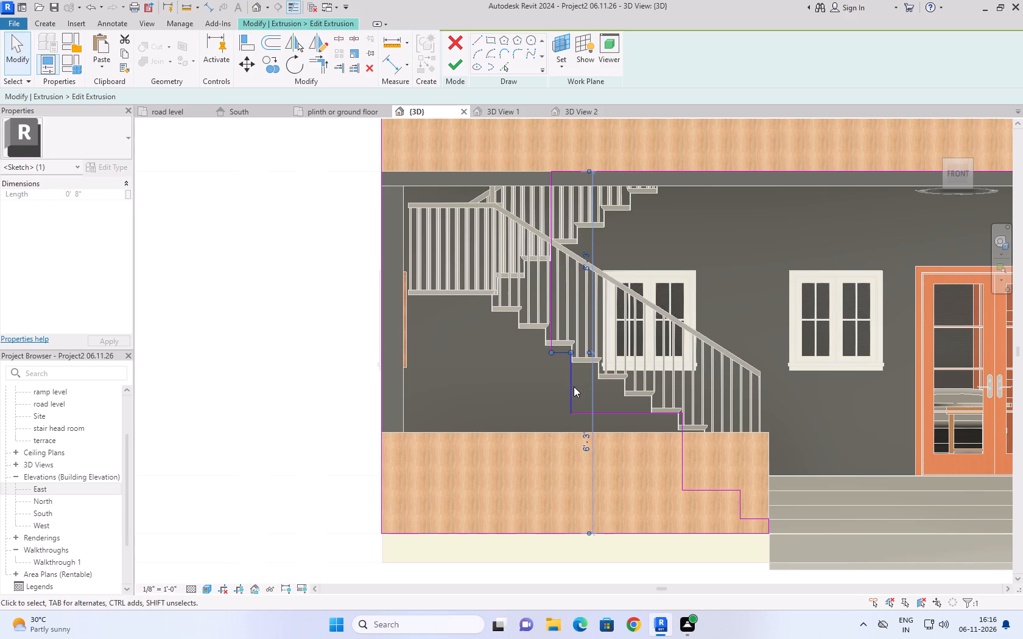
pyautogui.press('Up')
pyautogui.press('Up')
pyautogui.press('Left')
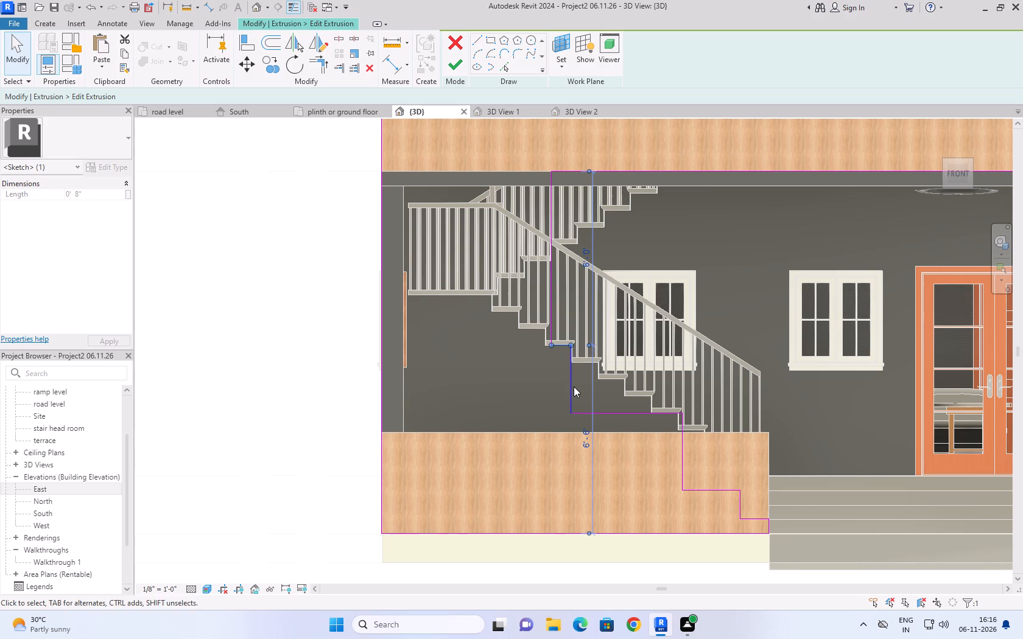
# Move the 6' long vertical line beneath the first-floor slab away from the entrance door, 2'-9" from the adjacent vertical step line.
pyautogui.click(552, 319)
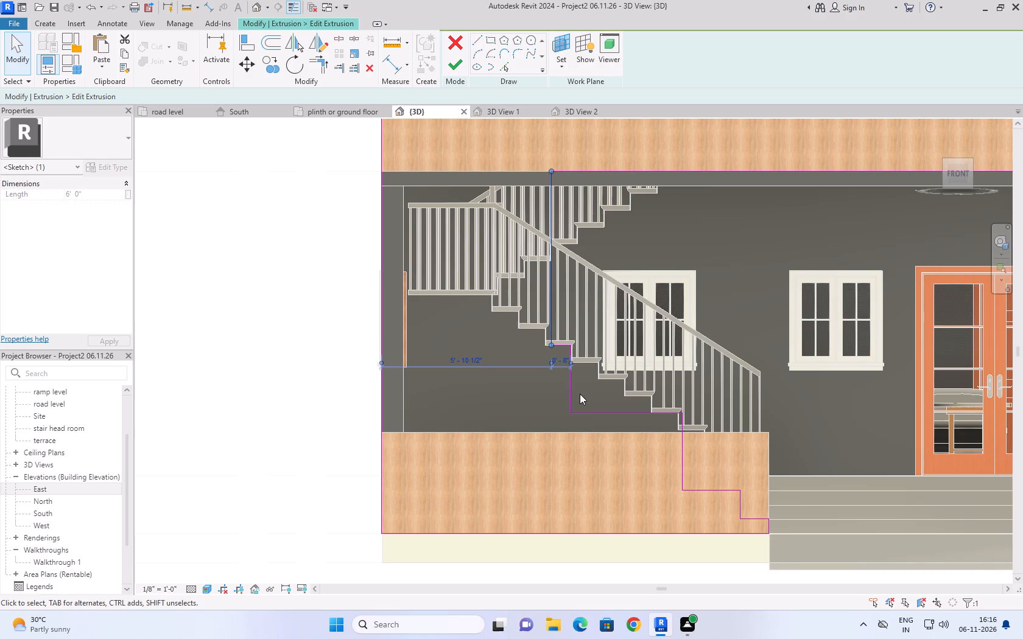
pyautogui.press('Left')
pyautogui.press('Left')
pyautogui.press('Left')
pyautogui.press('Left')
pyautogui.press('Left')
pyautogui.press('Left')
pyautogui.press('Left')
pyautogui.press('Left')
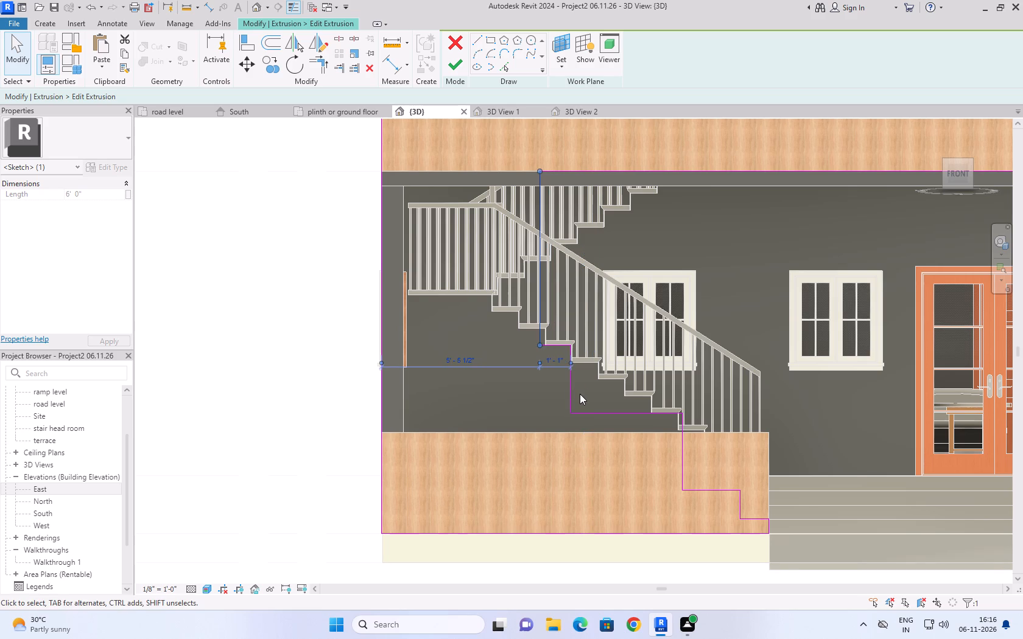
pyautogui.press('Left')
pyautogui.press('Left')
pyautogui.press('Left')
pyautogui.press('Left')
pyautogui.press('Left')
pyautogui.press('Left')
pyautogui.press('Left')
pyautogui.press('Left')
pyautogui.press('Left')
pyautogui.press('Left')
pyautogui.press('Left')
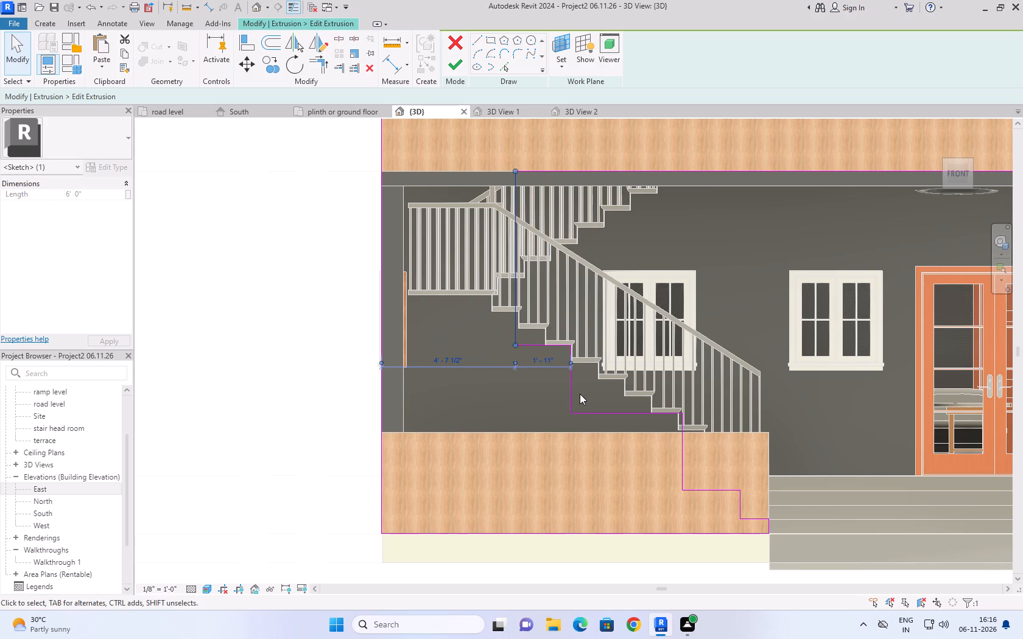
pyautogui.press('Left')
pyautogui.press('Left')
pyautogui.press('Left')
pyautogui.press('Left')
pyautogui.press('Left')
pyautogui.press('Left')
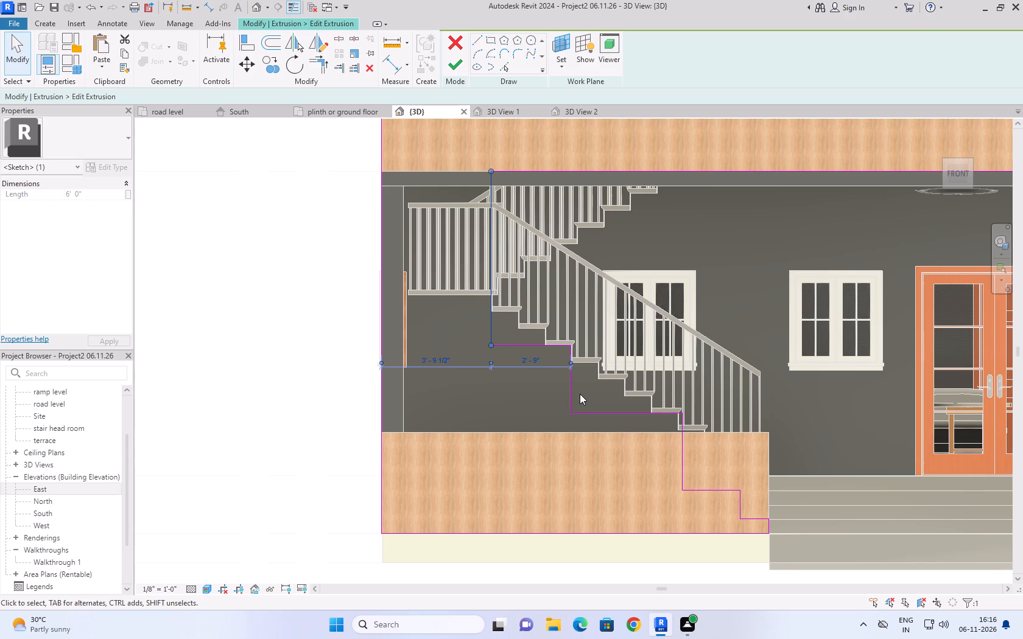
# Align the 2'-8" long vertical step line with the riser at the stair's foot, 3'-1 3/4" from the lower cladding's end line.
pyautogui.scroll(-4, 644, 455)
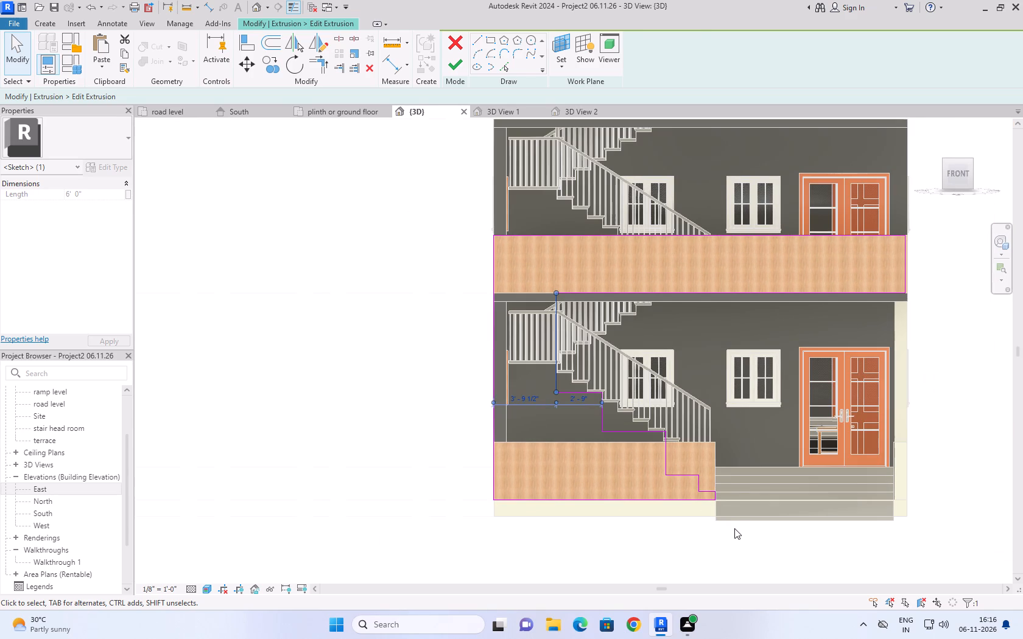
pyautogui.scroll(6, 677, 447)
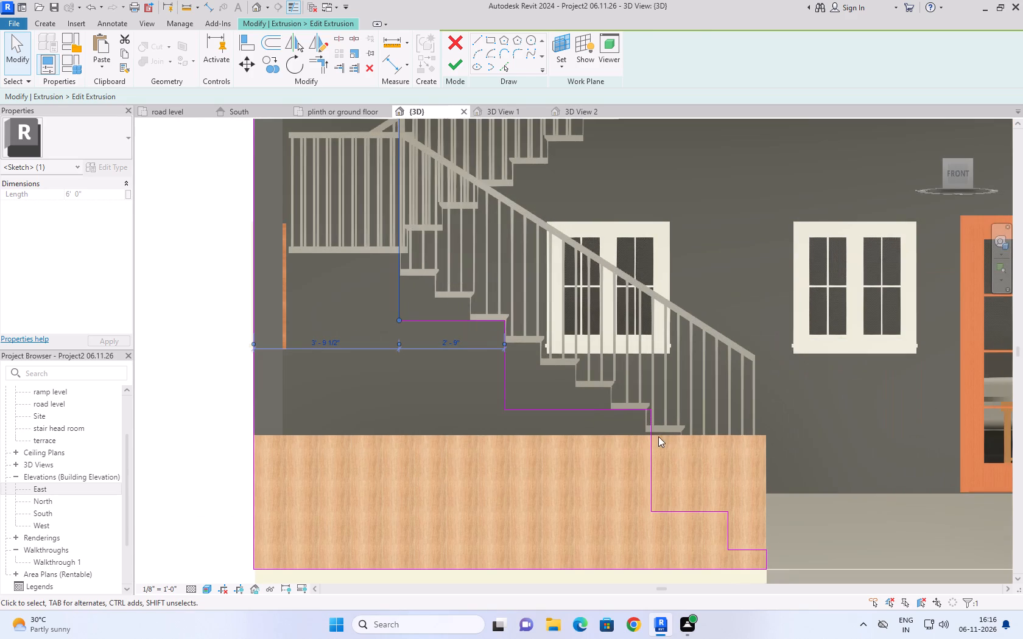
pyautogui.click(654, 435)
pyautogui.press('Left')
pyautogui.press('Left')
pyautogui.press('Left')
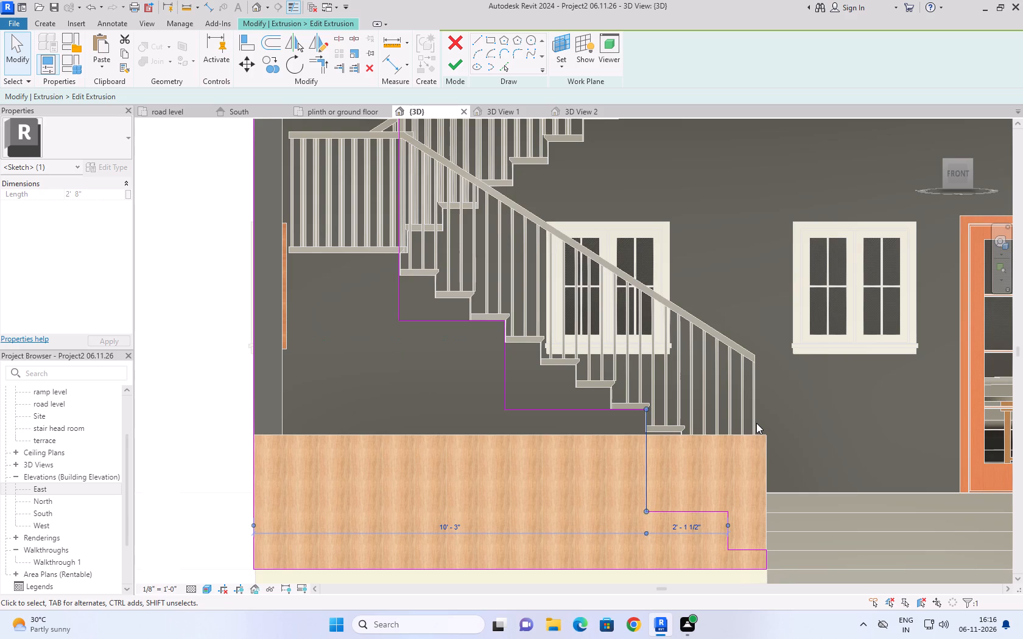
pyautogui.press('Left')
pyautogui.press('Right')
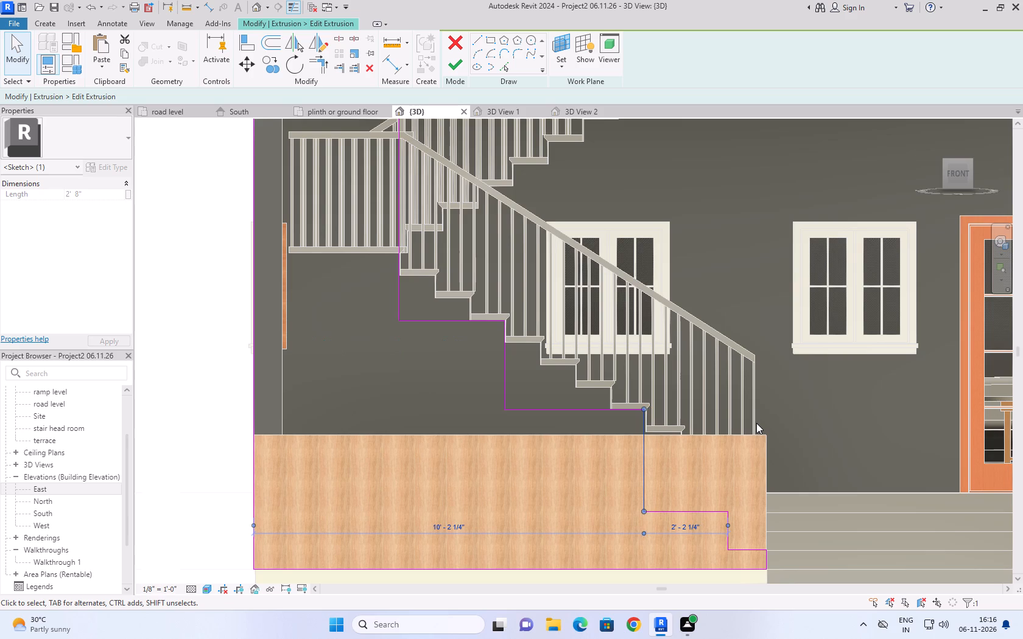
pyautogui.scroll(5, 685, 423)
pyautogui.press('Right')
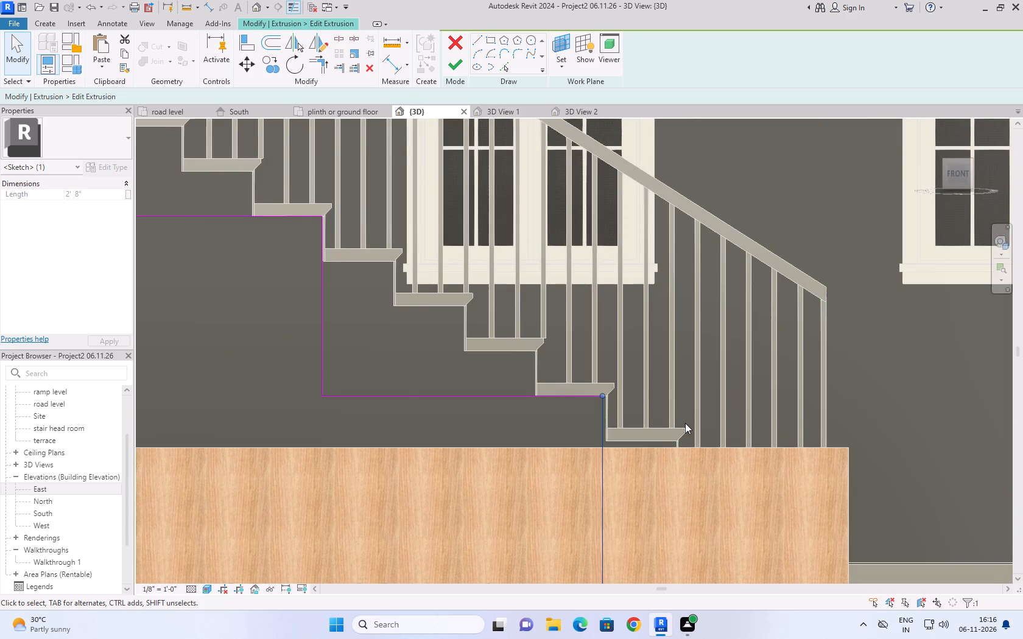
pyautogui.scroll(-5, 712, 403)
pyautogui.scroll(8, 672, 431)
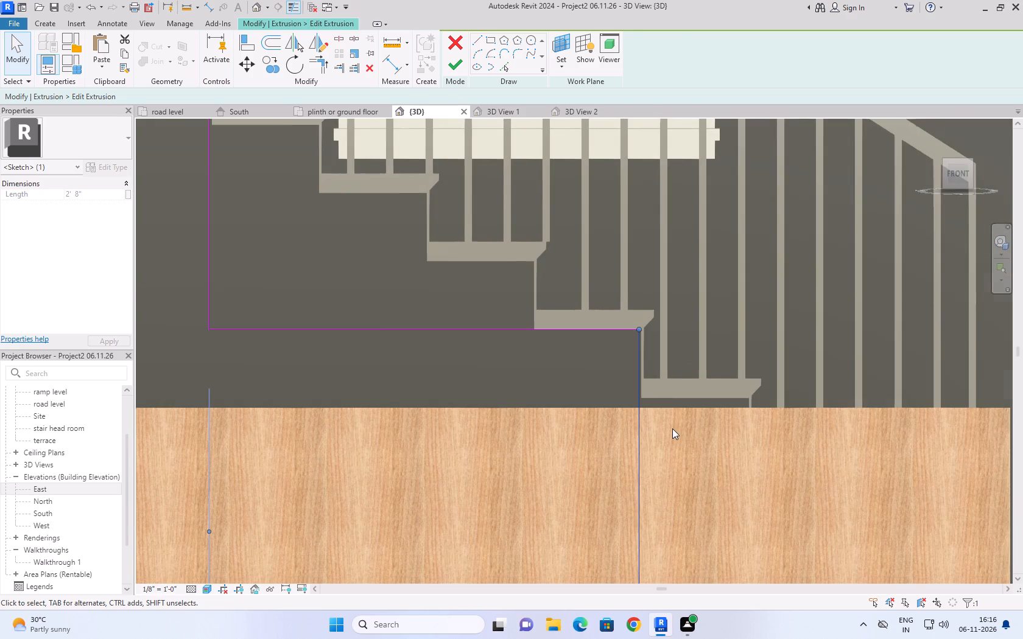
pyautogui.scroll(9, 657, 369)
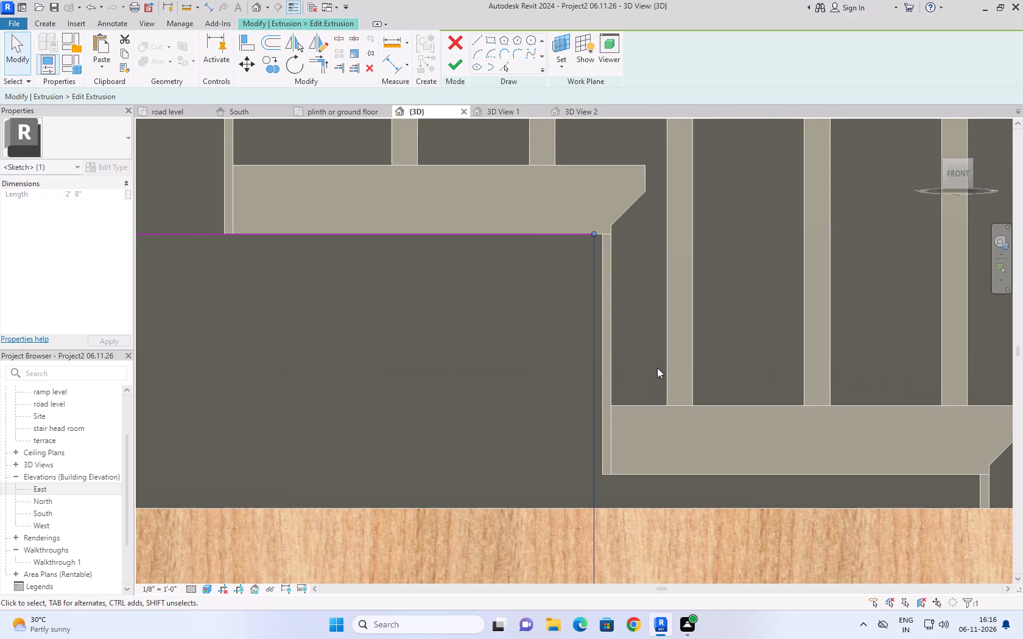
pyautogui.press('Right')
pyautogui.press('Right')
pyautogui.press('Right')
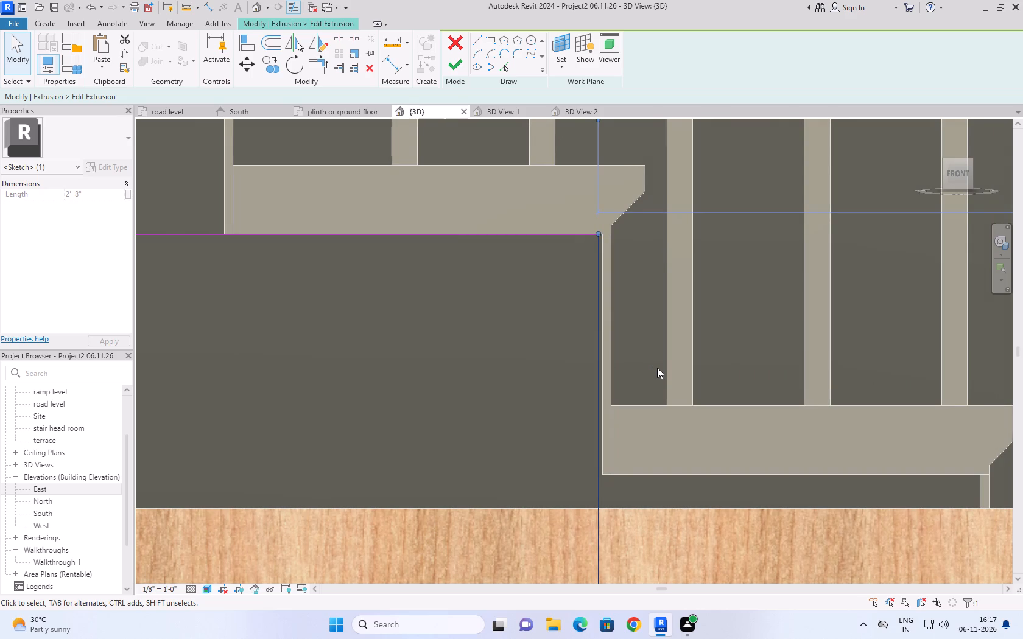
pyautogui.press('Right')
# Move the first-floor parapet band's end line inward near the door's outer edge, 11'-4 5/8" from the lowest vertical step line.
pyautogui.scroll(-11, 670, 351)
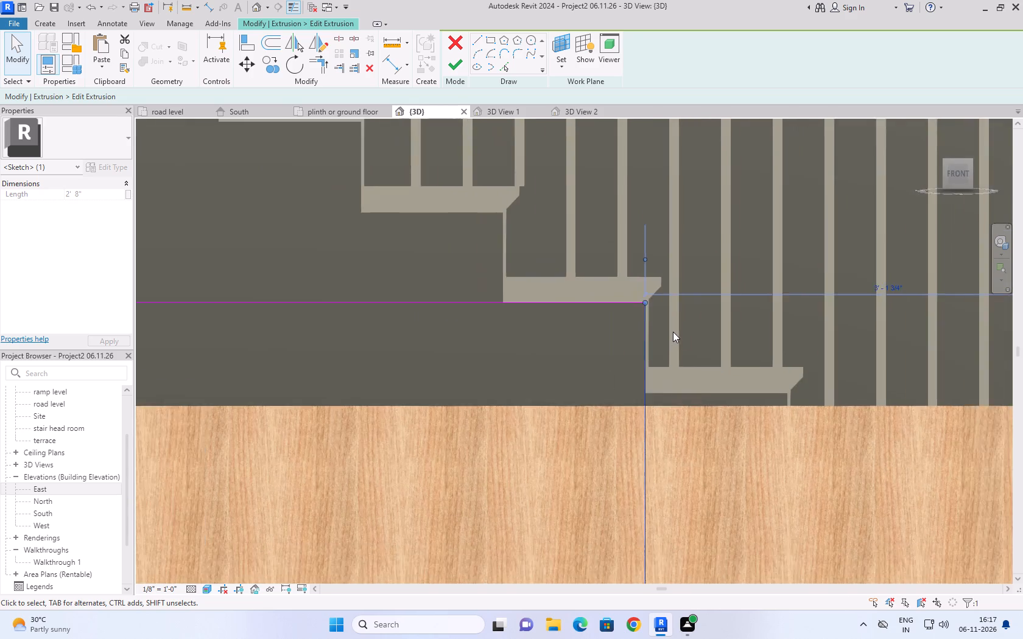
pyautogui.scroll(-4, 751, 442)
pyautogui.scroll(5, 751, 565)
pyautogui.scroll(-5, 780, 431)
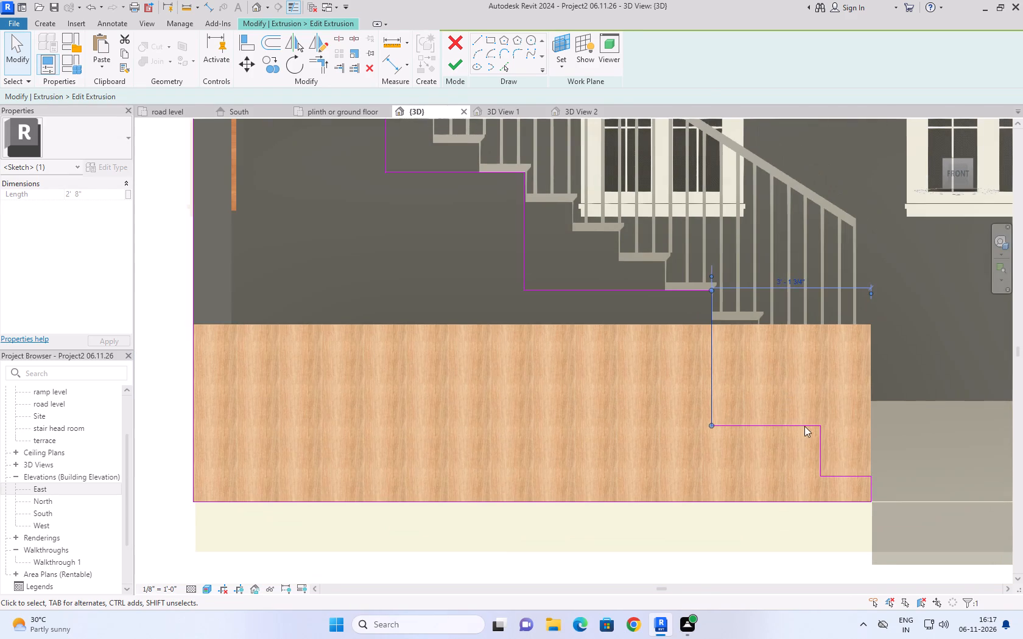
pyautogui.scroll(-1, 882, 486)
pyautogui.scroll(7, 888, 497)
pyautogui.scroll(-6, 888, 497)
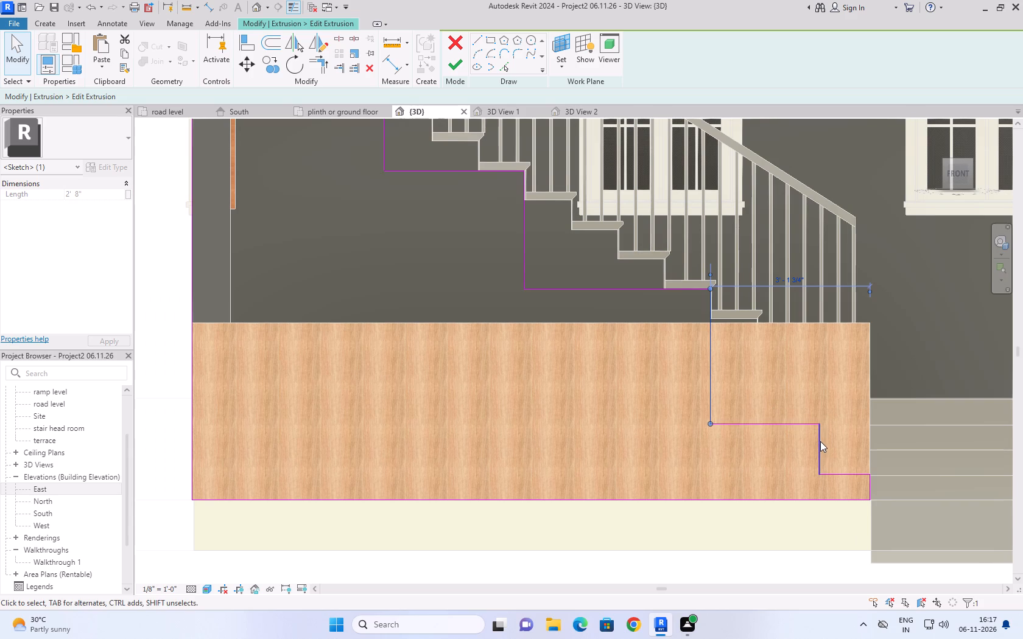
pyautogui.scroll(-4, 688, 379)
pyautogui.moveTo(543, 215); pyautogui.dragTo(533, 313, button='middle')
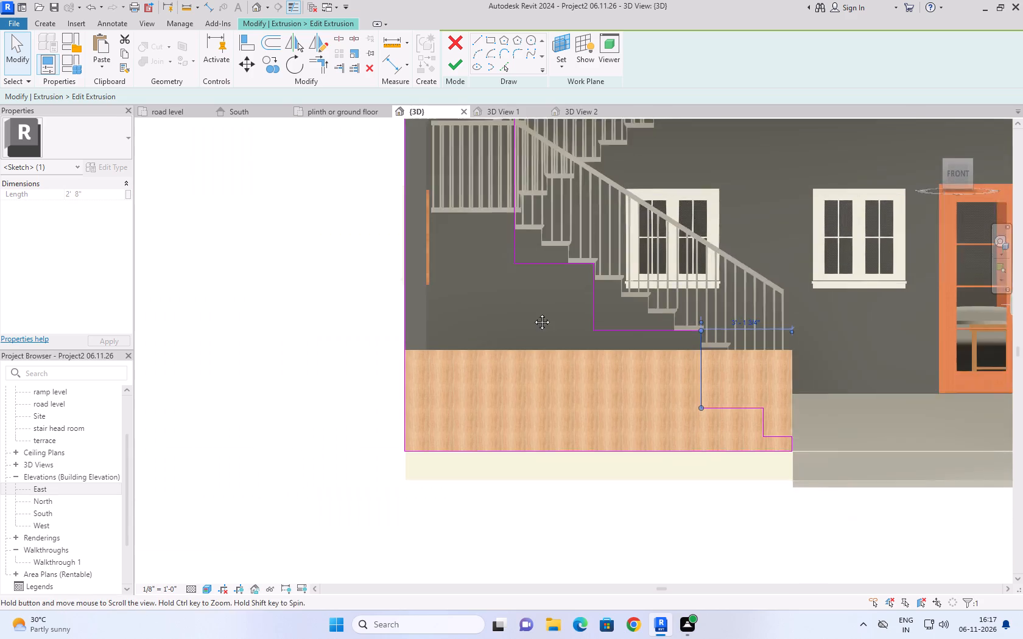
pyautogui.scroll(-2, 533, 313)
pyautogui.moveTo(533, 313); pyautogui.dragTo(543, 379, button='middle')
pyautogui.scroll(5, 545, 299)
pyautogui.scroll(-4, 767, 239)
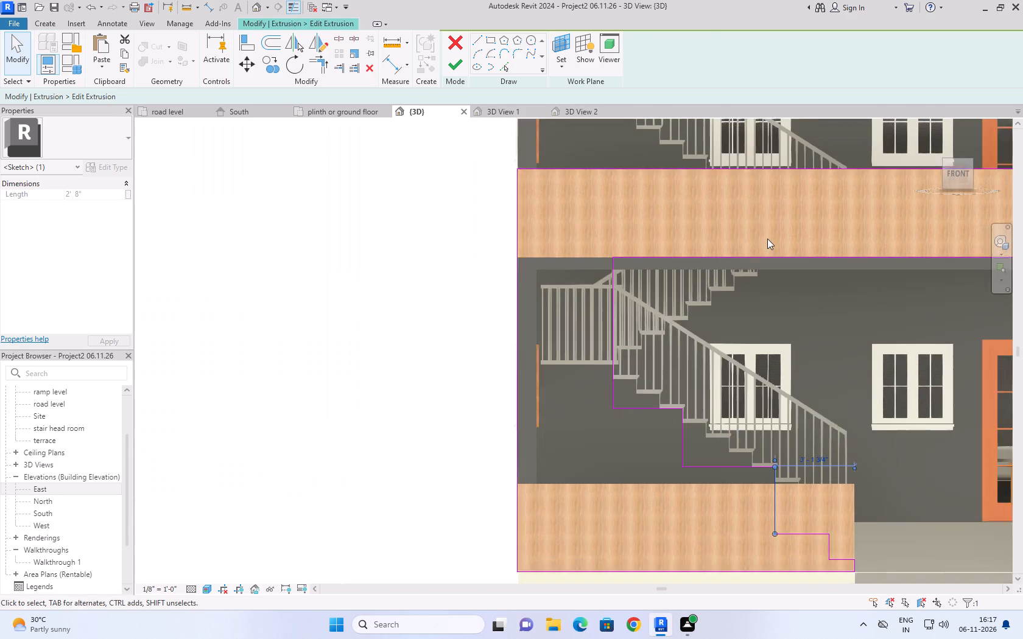
pyautogui.scroll(-1, 767, 239)
pyautogui.moveTo(773, 222); pyautogui.dragTo(608, 329, button='middle')
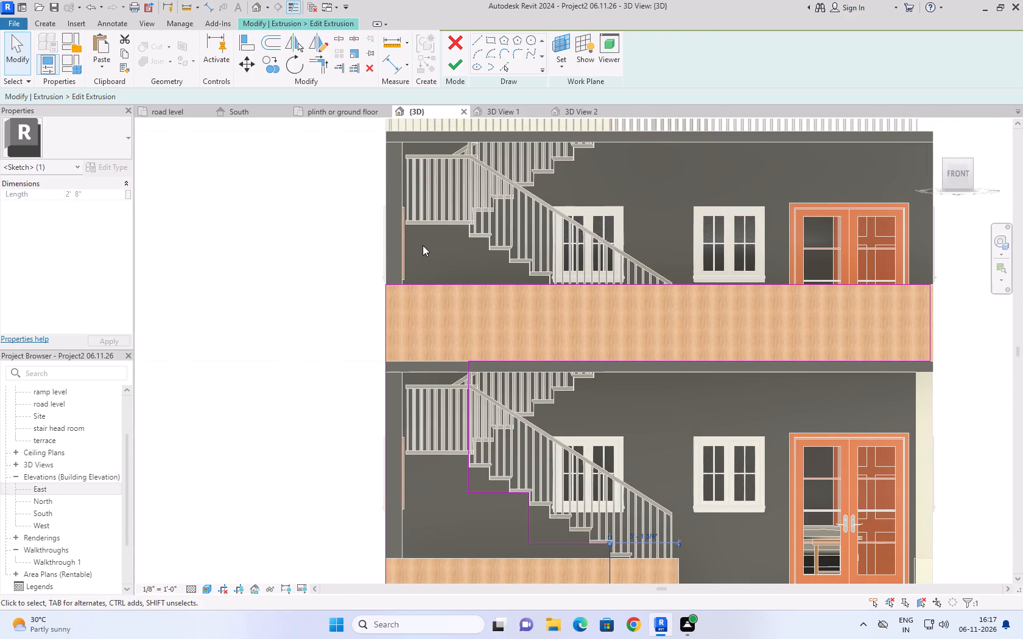
pyautogui.scroll(-1, 423, 245)
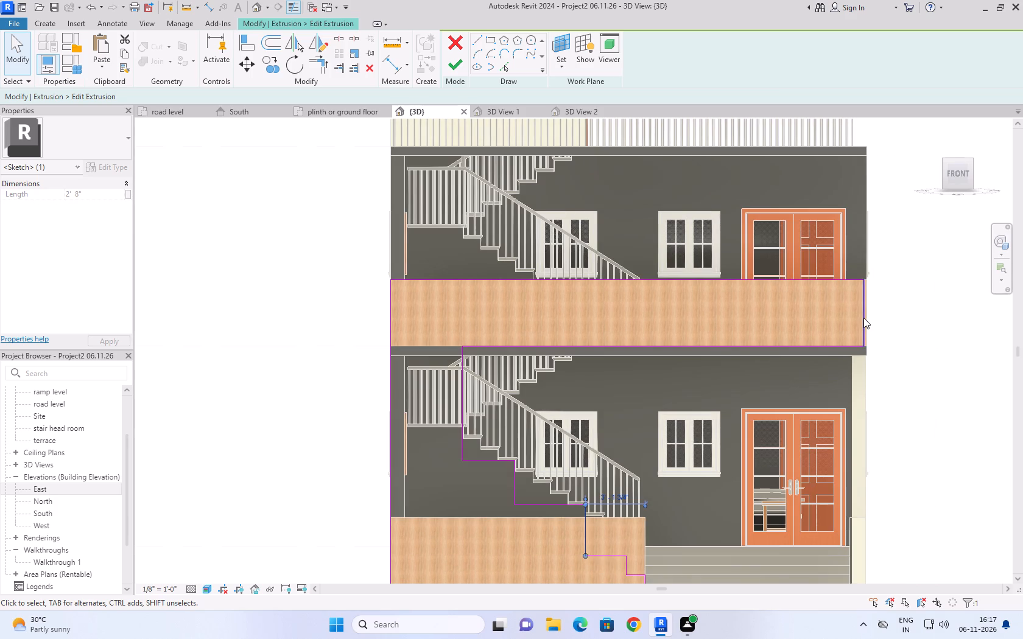
pyautogui.click(863, 318)
pyautogui.press('Left')
pyautogui.press('Left')
pyautogui.press('Left')
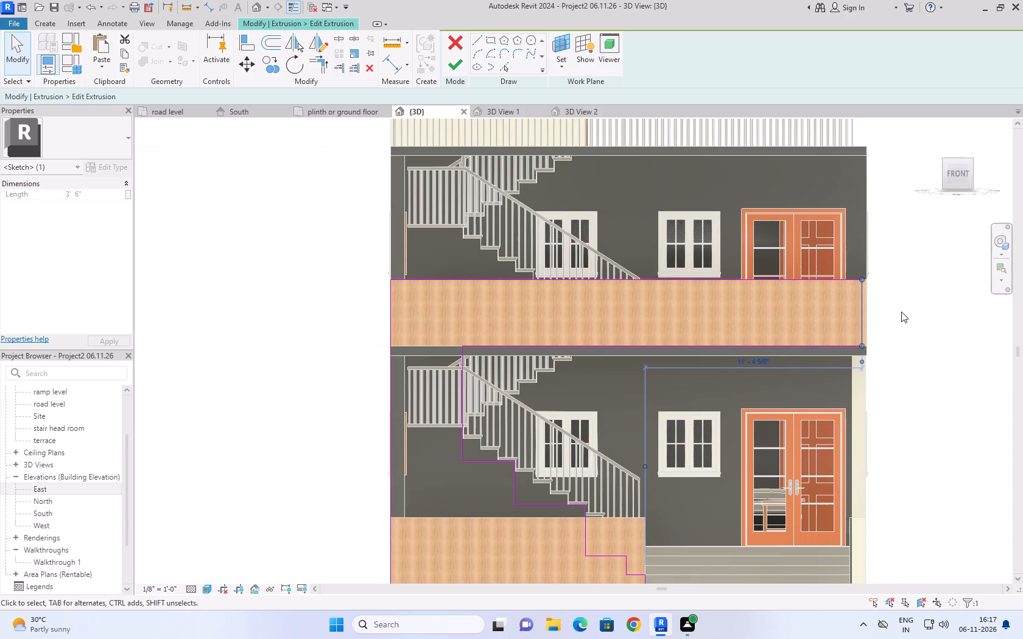
pyautogui.press('Left')
pyautogui.press('Left')
pyautogui.press('Left')
pyautogui.press('Left')
pyautogui.press('Left')
pyautogui.press('Left')
pyautogui.press('Left')
pyautogui.press('Left')
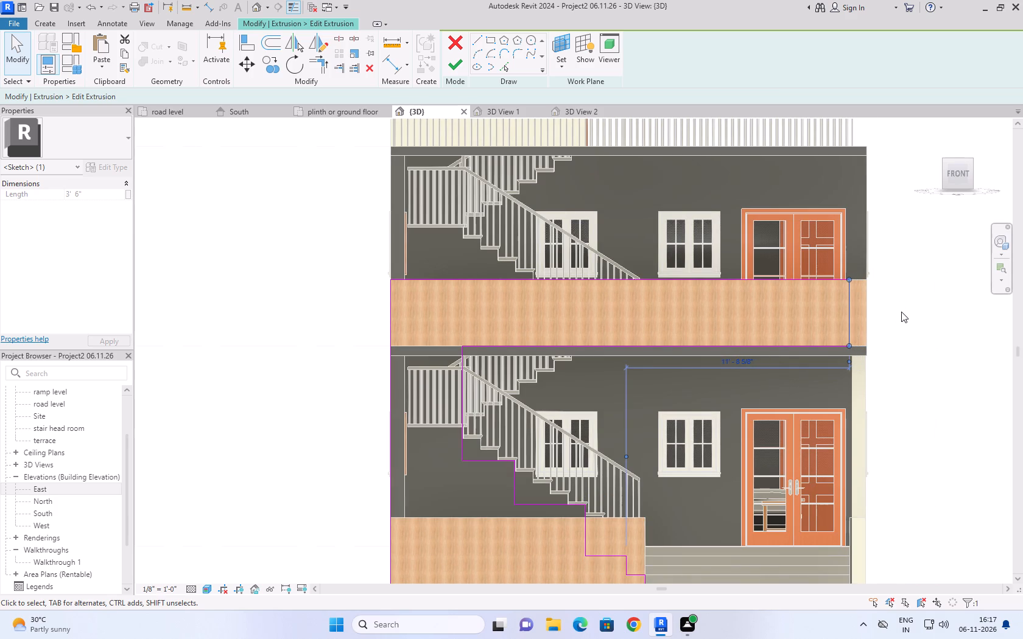
pyautogui.press('Left')
pyautogui.press('Left')
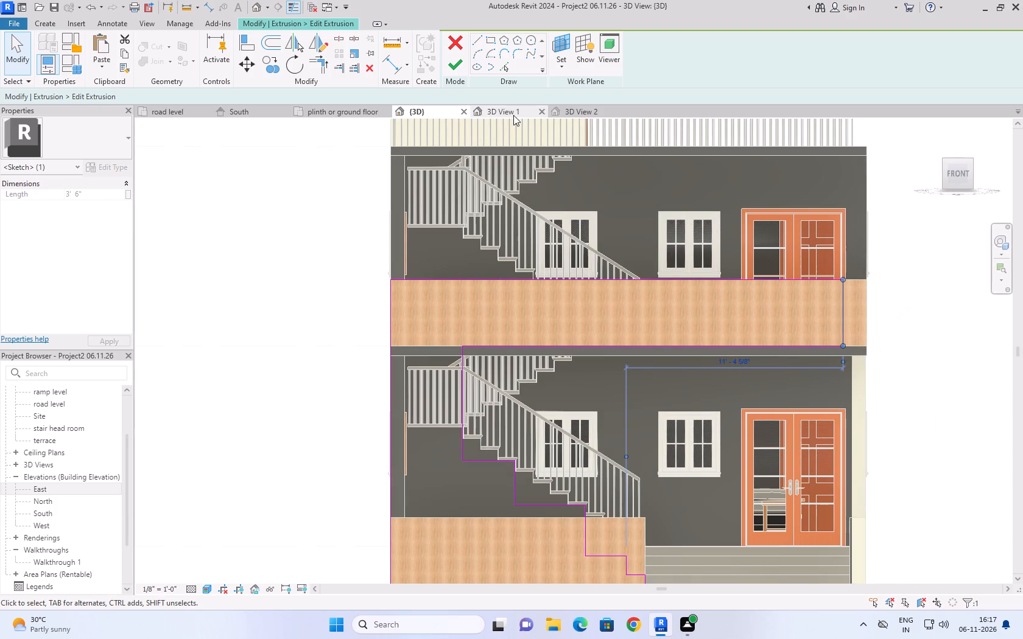
# Draw an inner rectangle within the first-floor parapet band, offset 6" inward from the band's opposite corners.
pyautogui.click(489, 41)
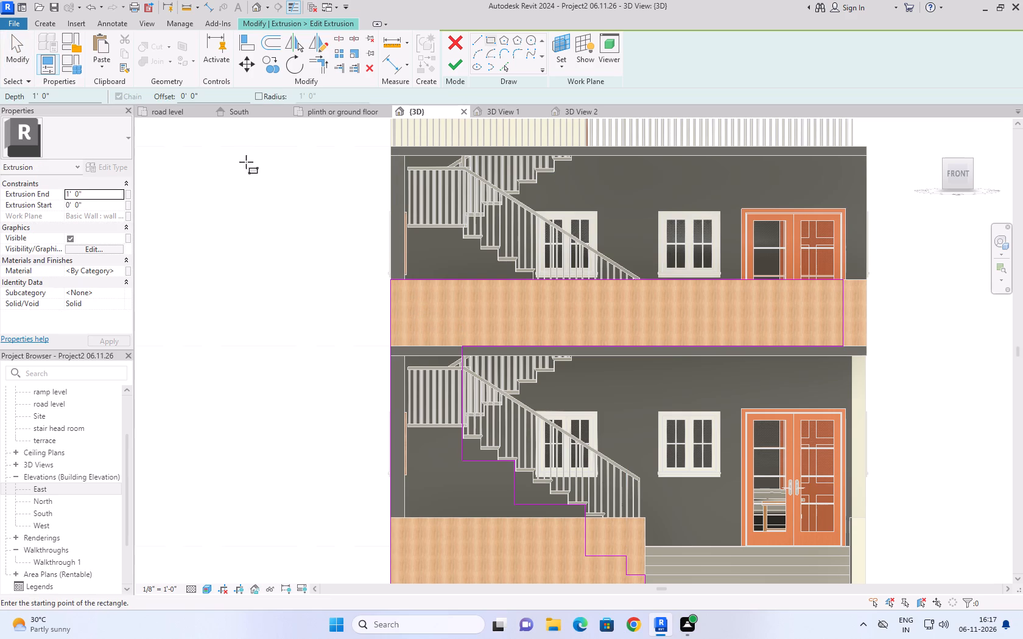
pyautogui.moveTo(228, 99); pyautogui.dragTo(161, 95)
pyautogui.press('6')
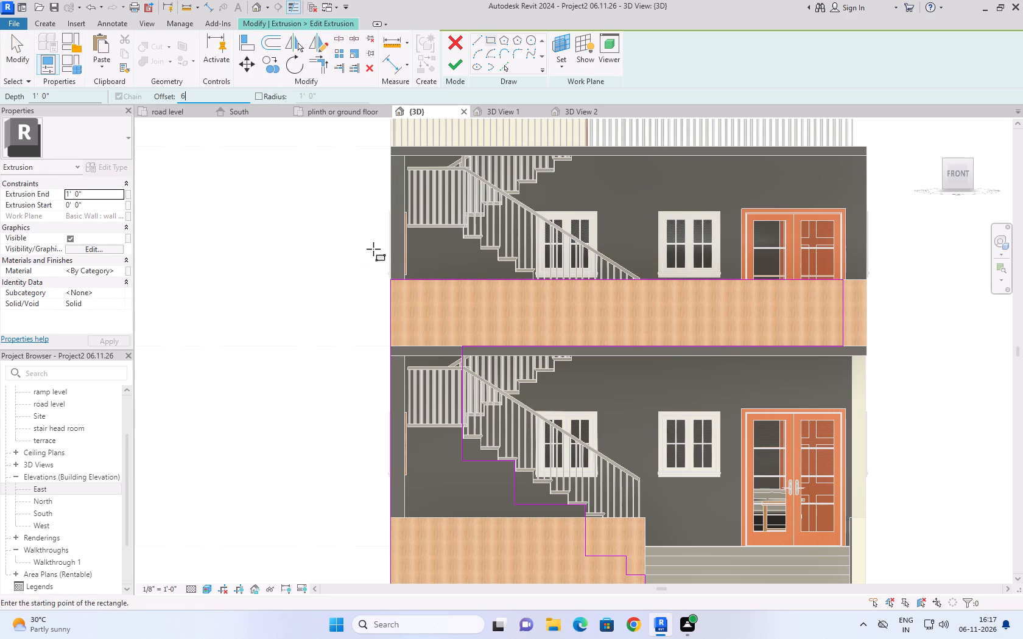
pyautogui.write("''")
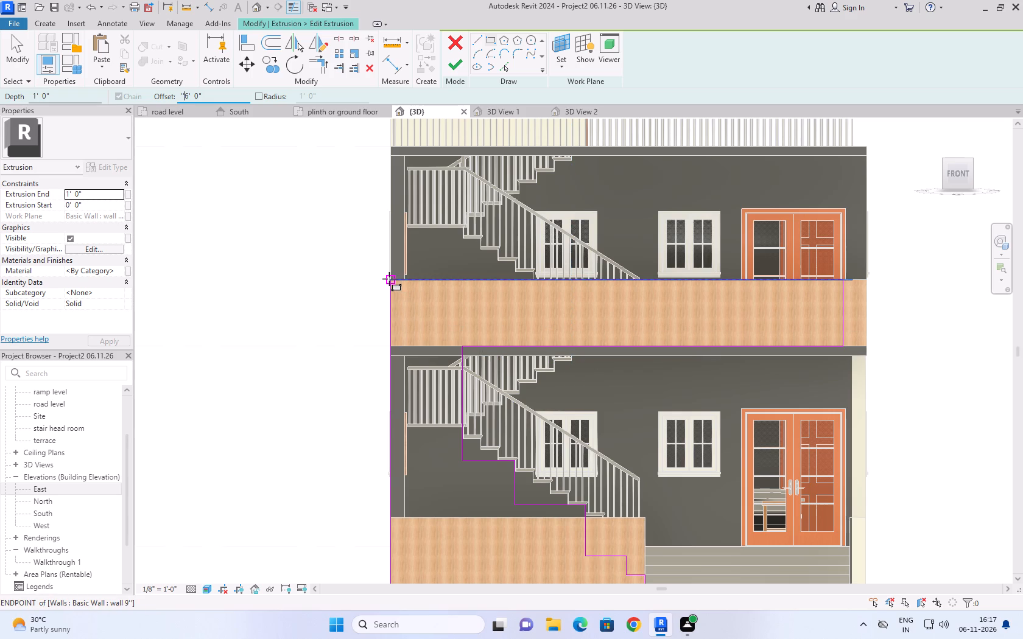
pyautogui.click(389, 279)
pyautogui.click(574, 313)
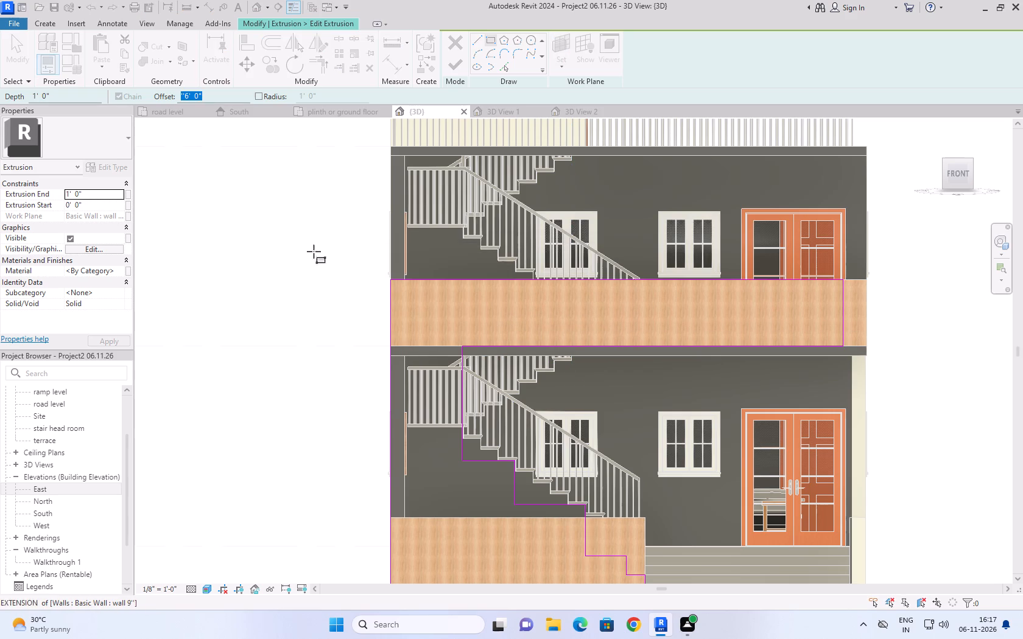
pyautogui.press('BackSpace')
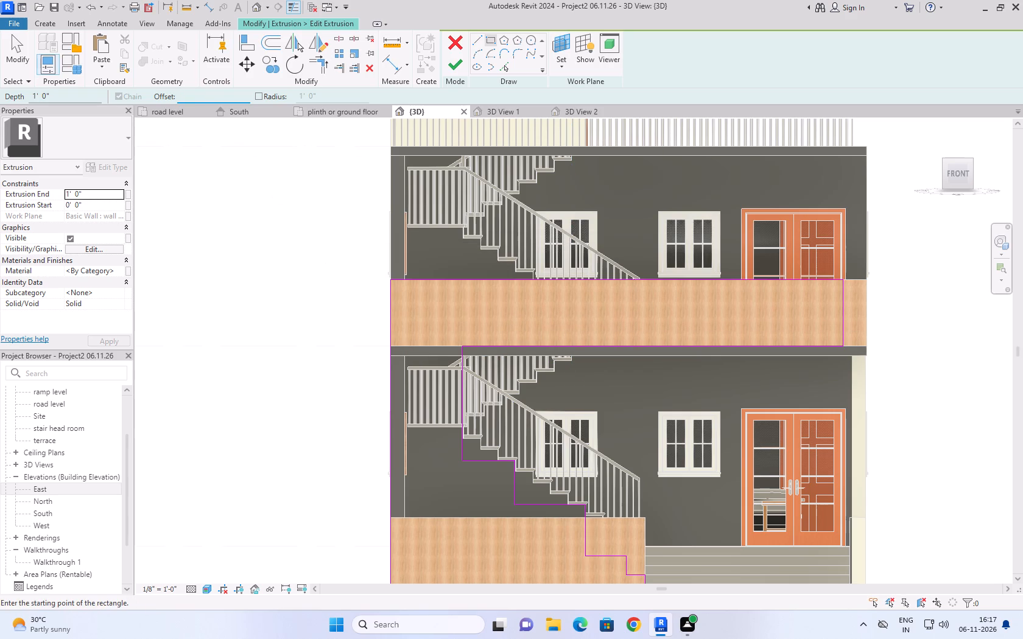
pyautogui.write("6''")
pyautogui.click(392, 281)
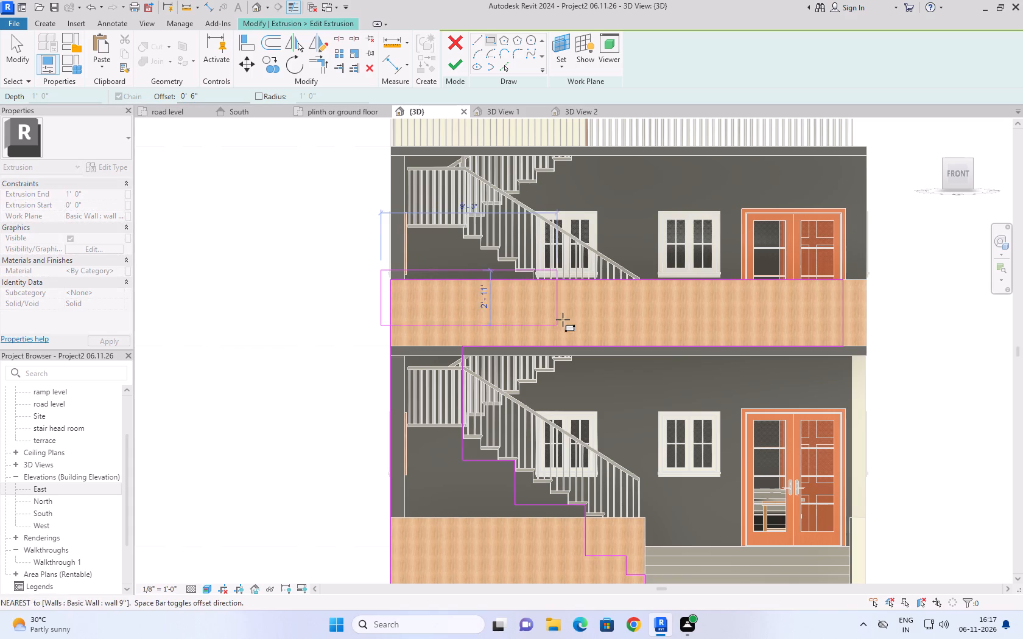
pyautogui.press('space')
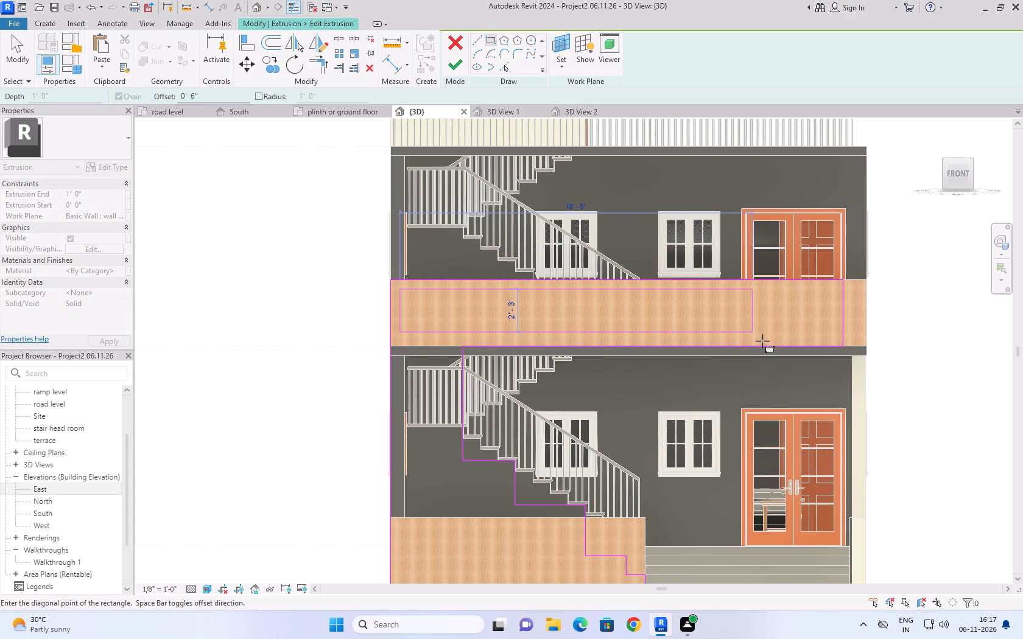
pyautogui.click(843, 344)
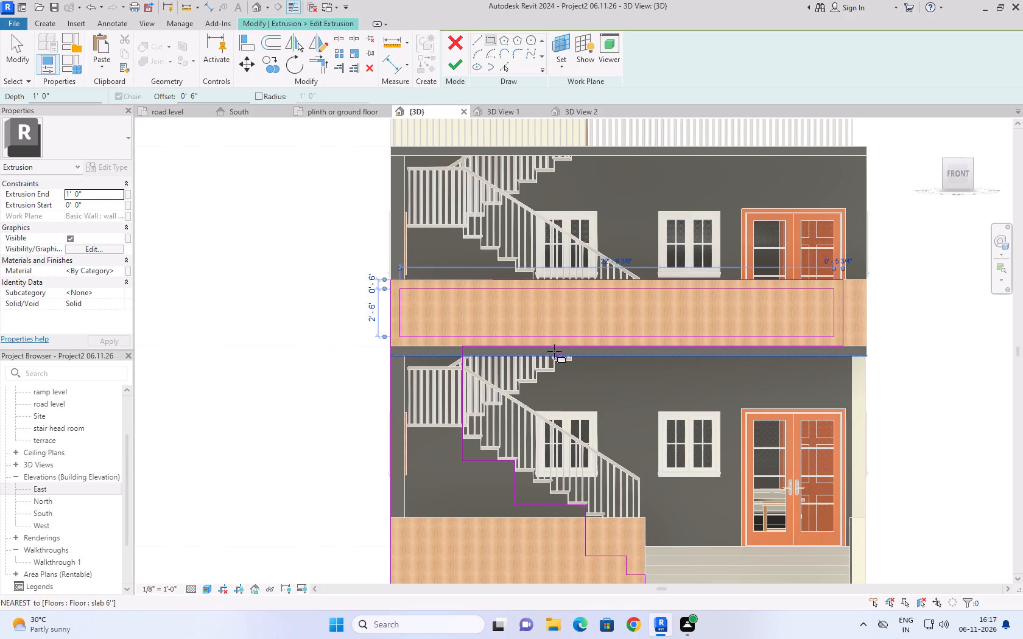
# Finish the extrusion sketch and the in-place cladding model, returning to the home 3D view.
pyautogui.click(457, 64)
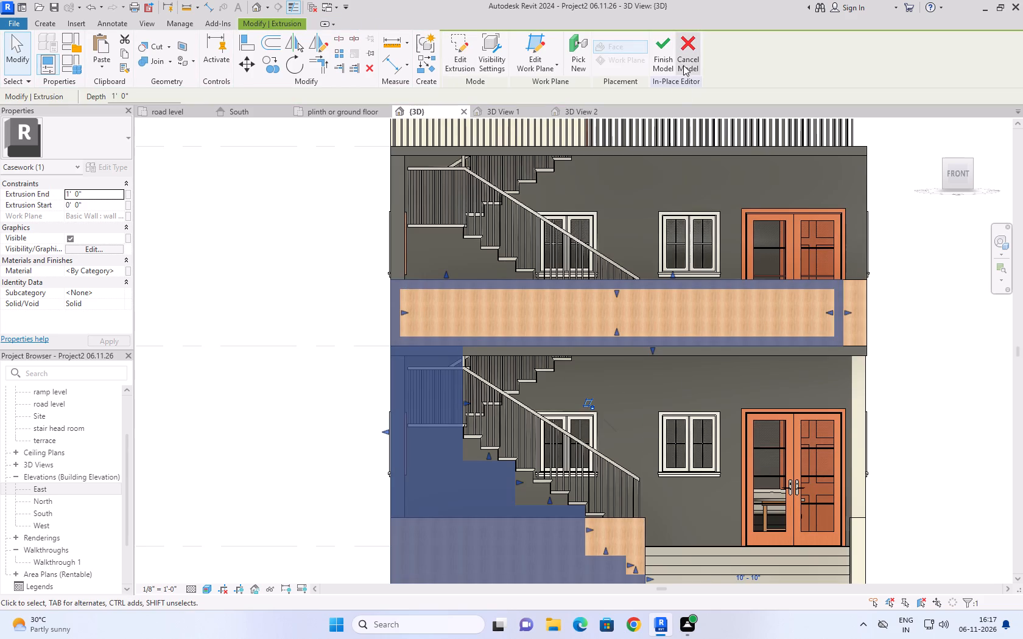
pyautogui.click(674, 53)
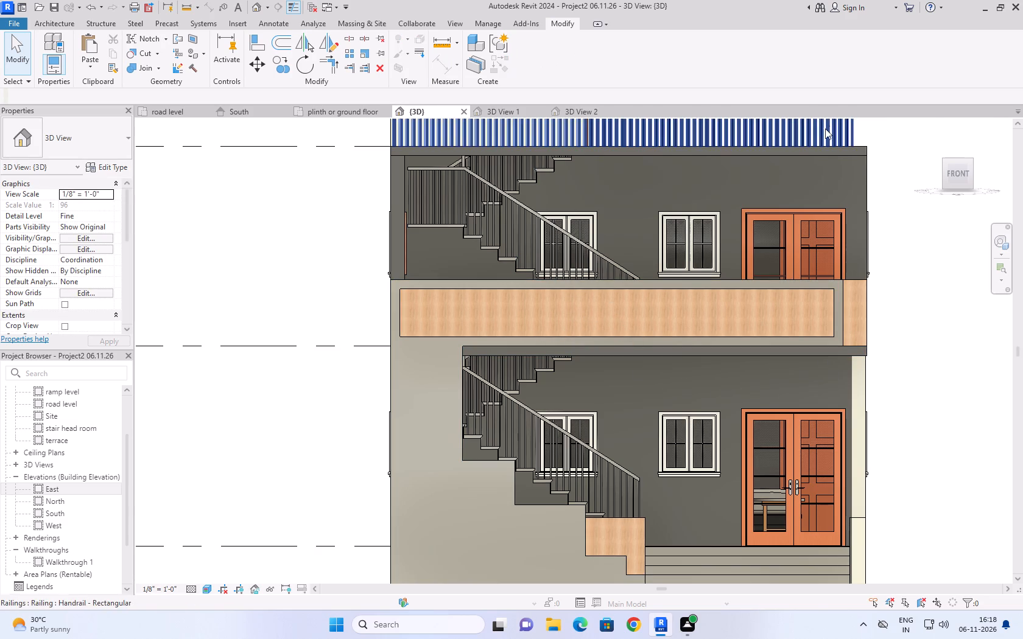
pyautogui.click(930, 130)
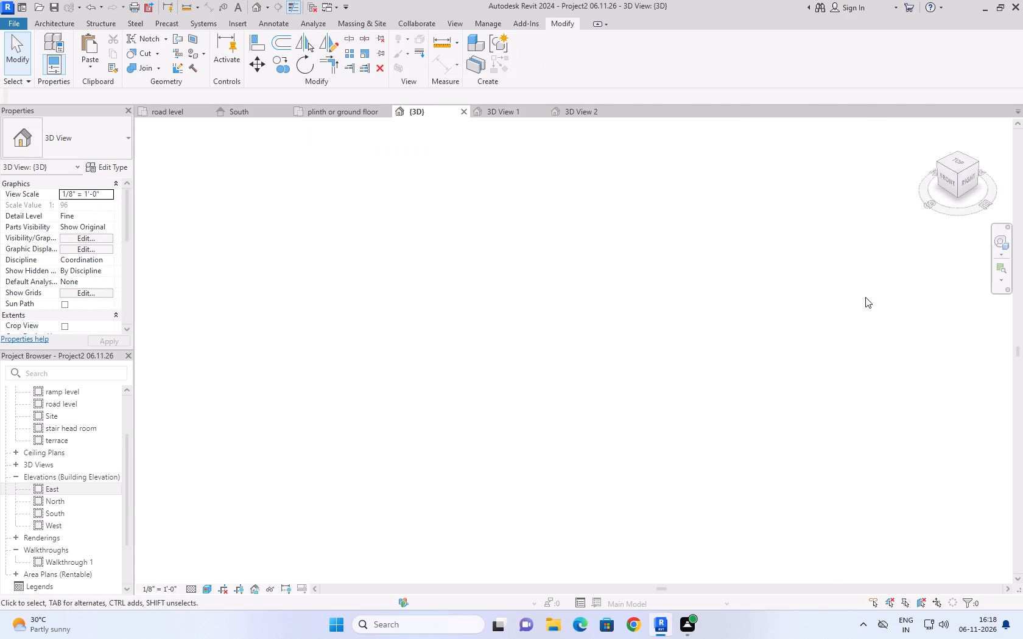
# Examine the finished facade cladding from the home 3D view and the front-right corner view.
pyautogui.scroll(-1, 670, 452)
pyautogui.scroll(10, 731, 470)
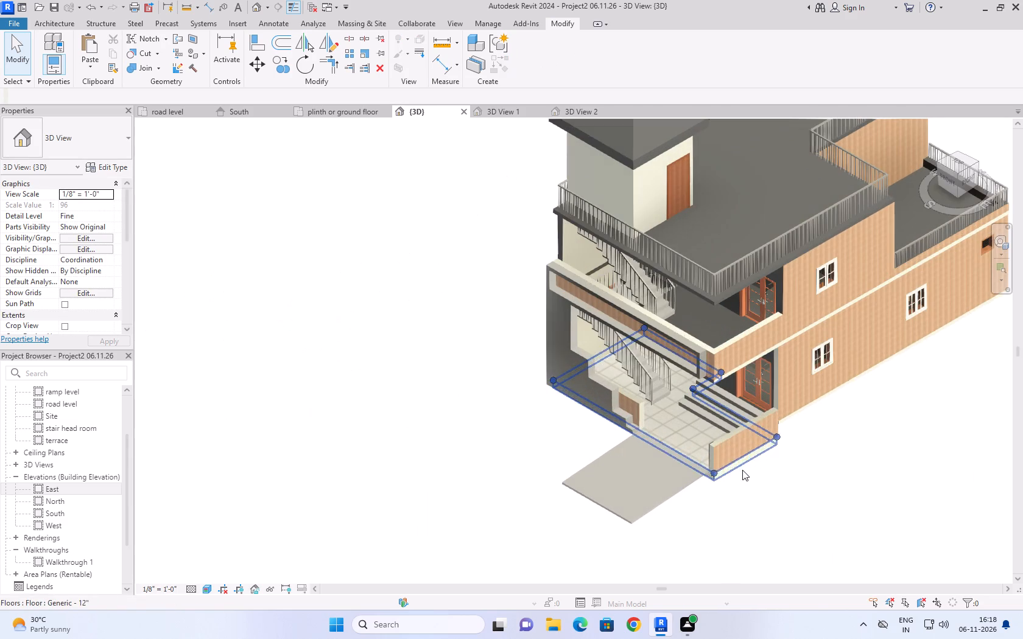
pyautogui.click(424, 250)
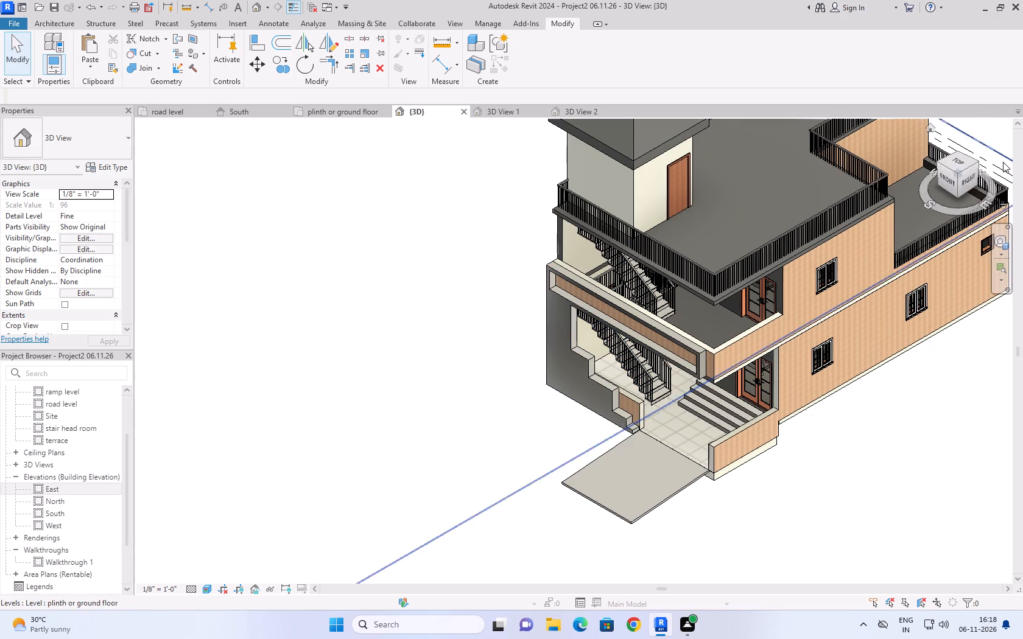
pyautogui.click(954, 184)
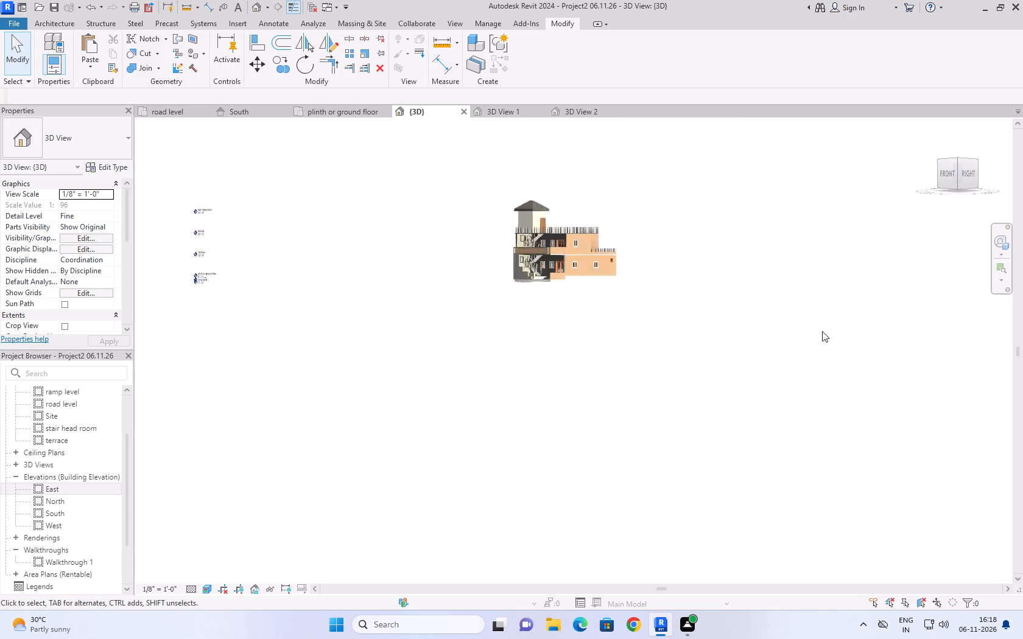
pyautogui.scroll(11, 712, 377)
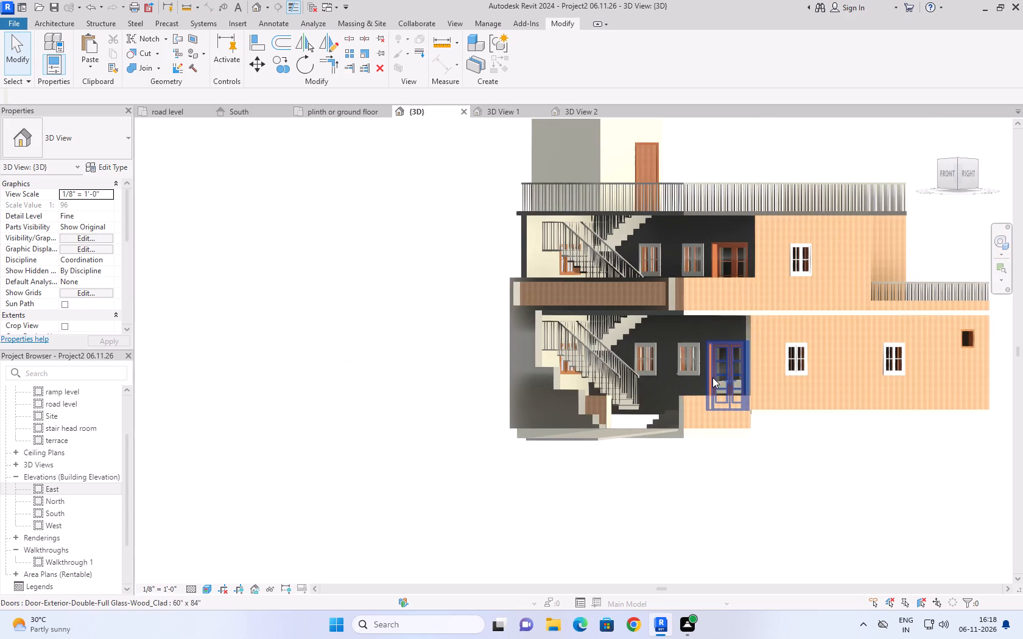
pyautogui.scroll(1, 967, 353)
pyautogui.scroll(-4, 967, 353)
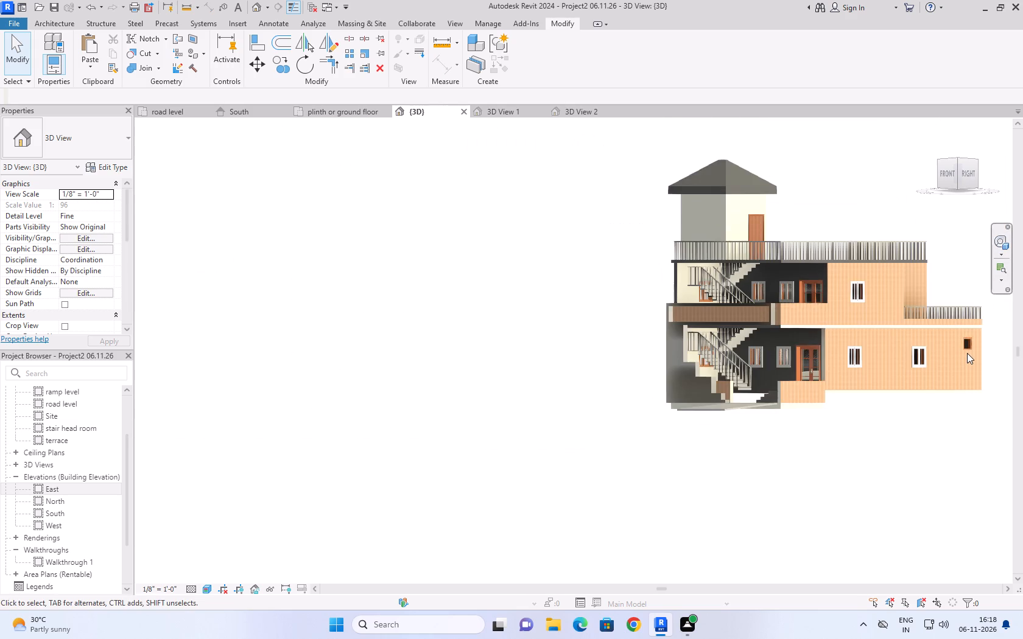
pyautogui.click(932, 133)
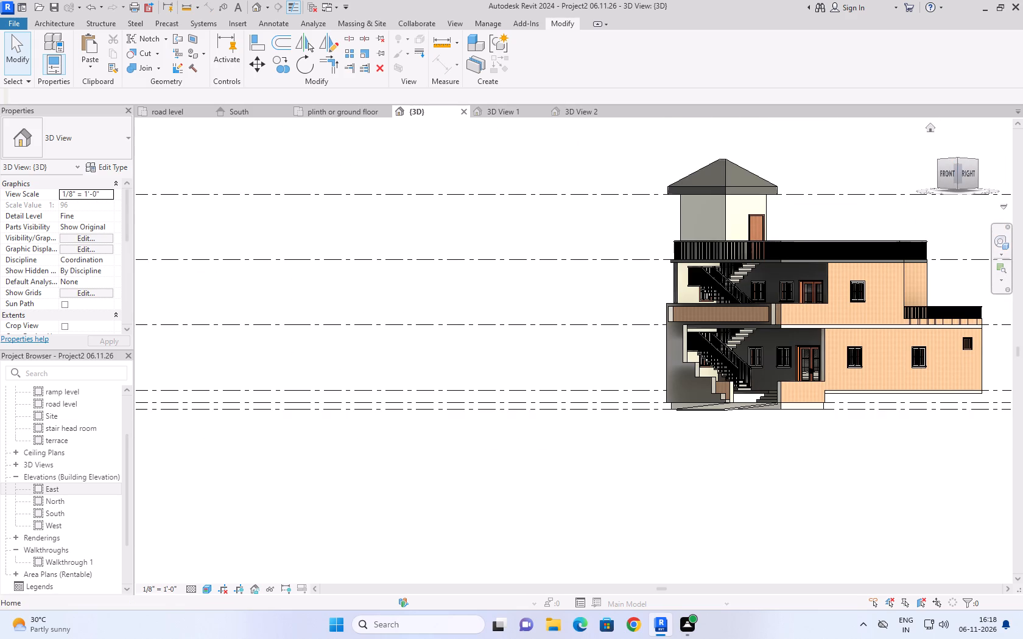
# In the front view, reopen the in-place casework and extend the first-floor parapet frame's outer end to the wall's outer edge.
pyautogui.click(947, 182)
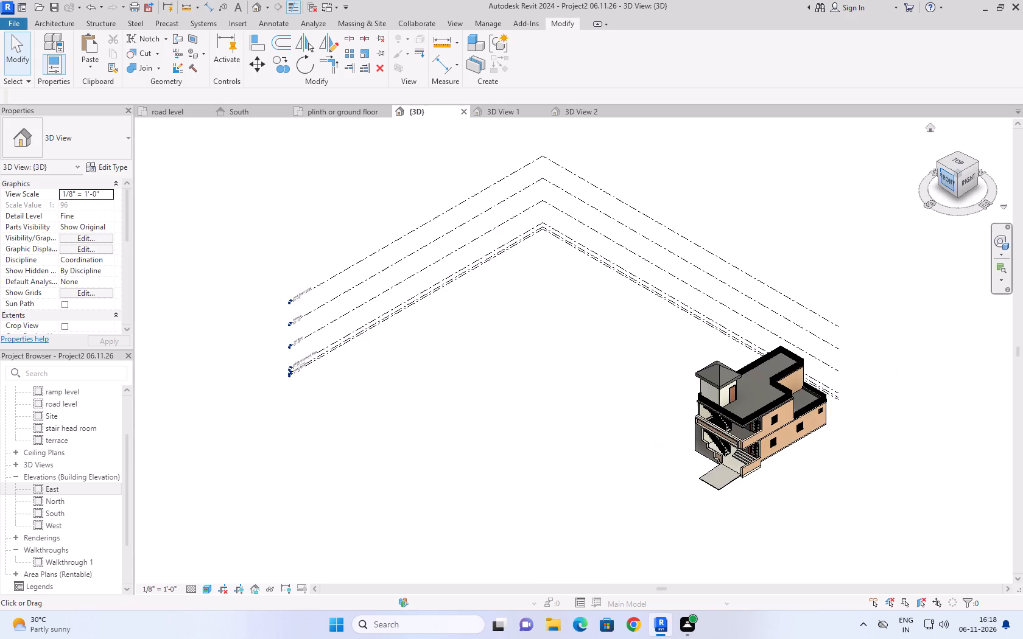
pyautogui.scroll(4, 709, 396)
pyautogui.scroll(2, 854, 303)
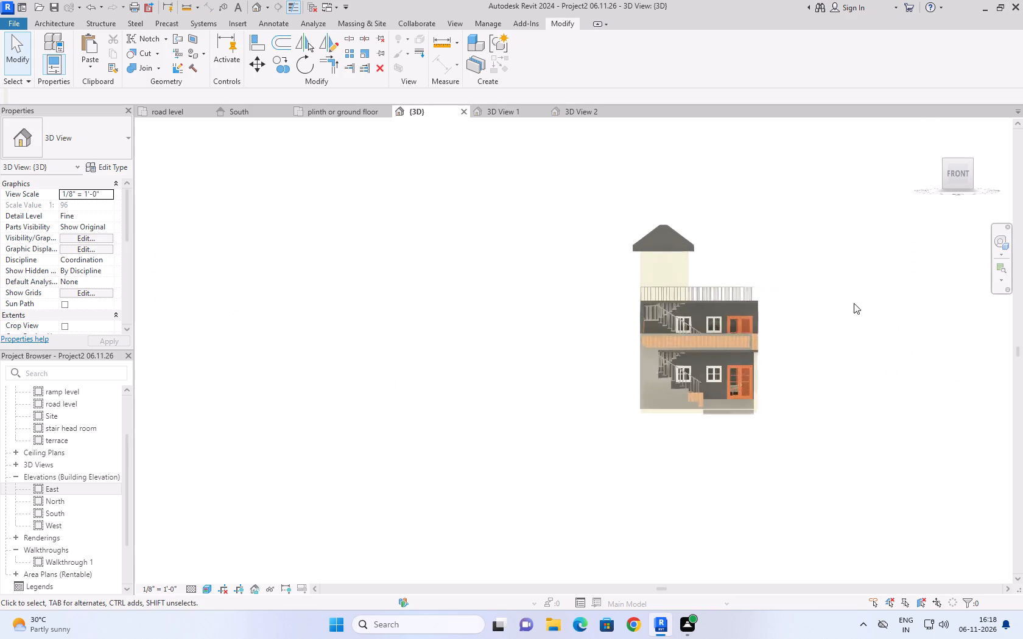
pyautogui.scroll(3, 854, 303)
pyautogui.scroll(10, 696, 347)
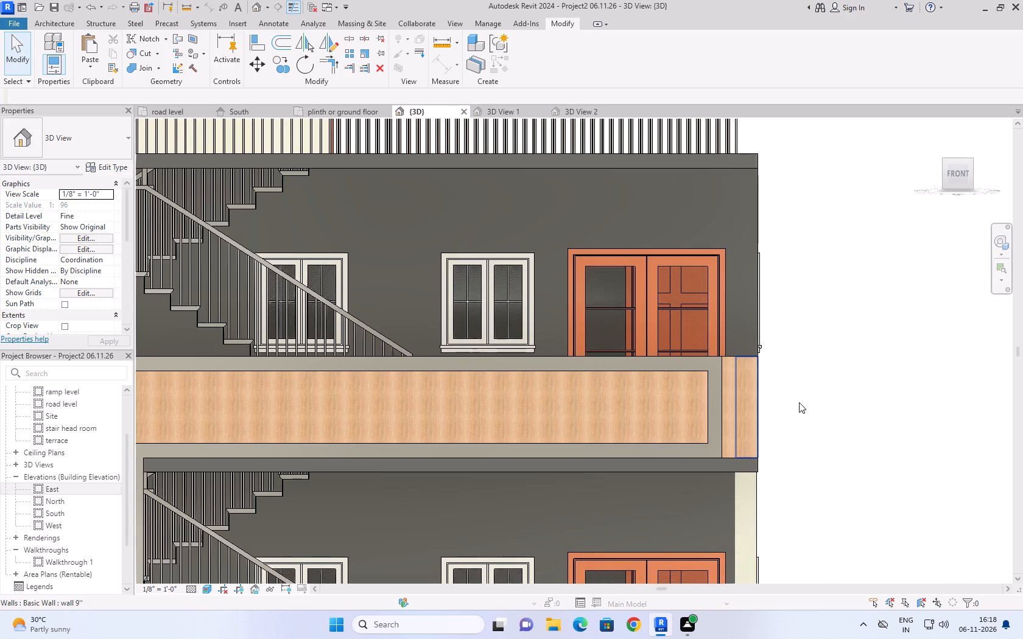
pyautogui.click(722, 402)
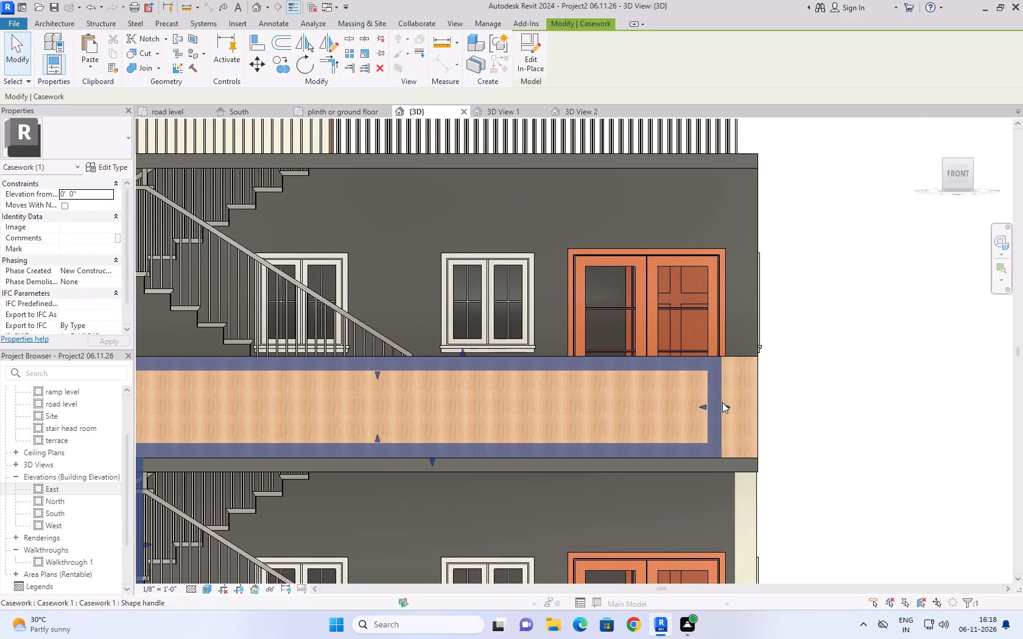
pyautogui.click(544, 65)
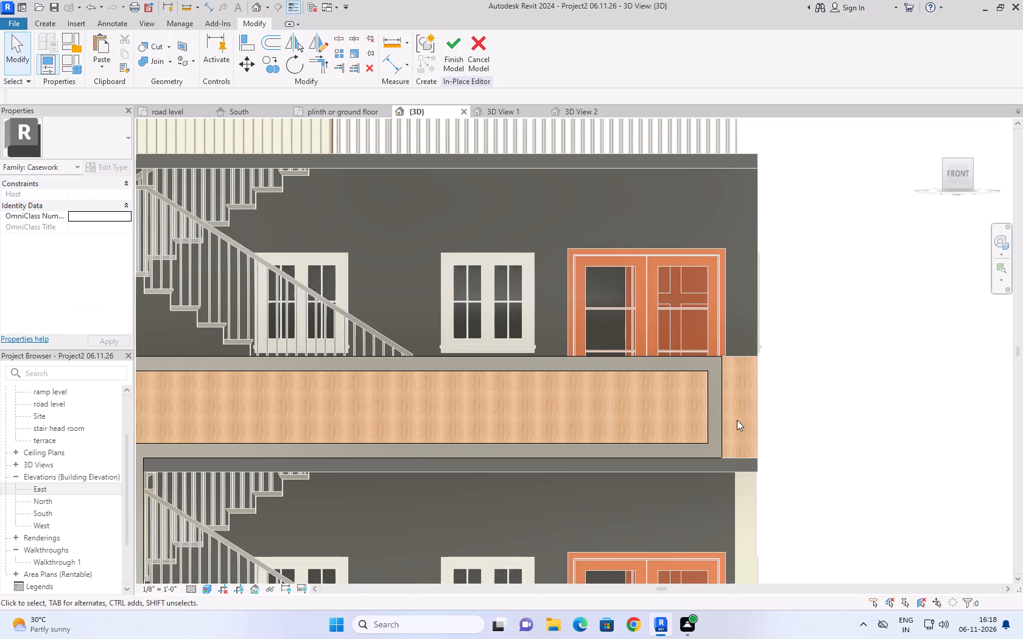
pyautogui.click(721, 402)
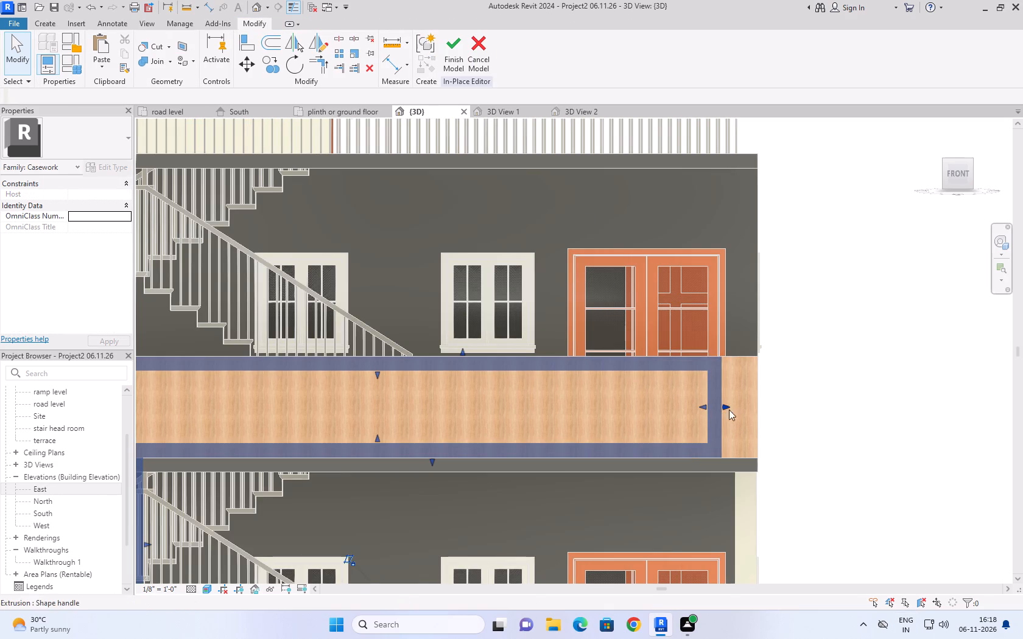
pyautogui.moveTo(726, 405); pyautogui.dragTo(756, 409)
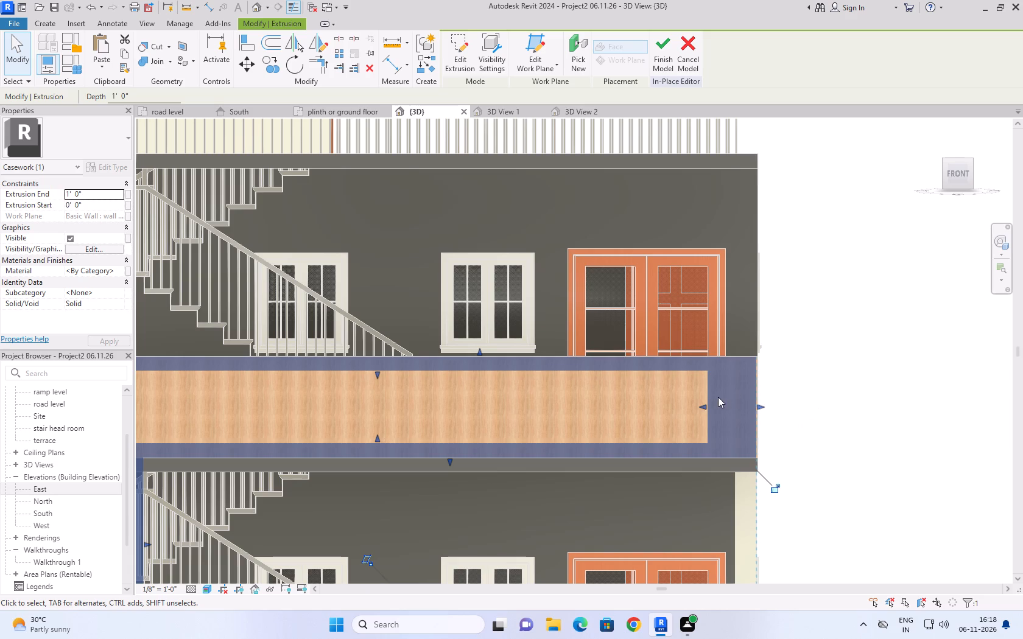
# Move the parapet frame's inner opening edge outward near the wall's end, leaving a narrow border like the other sides.
pyautogui.moveTo(702, 405); pyautogui.dragTo(734, 411)
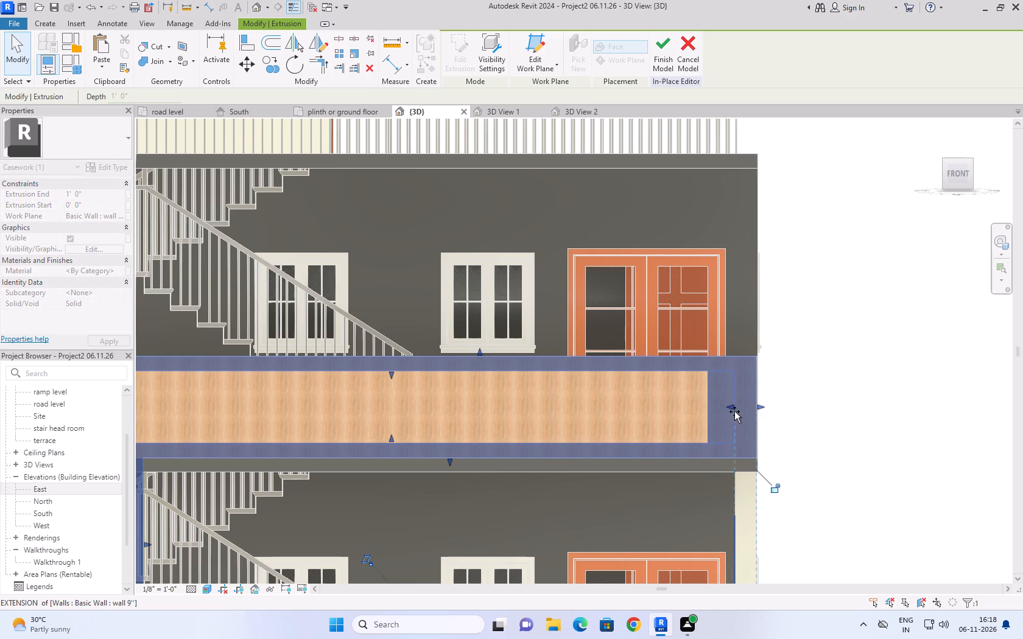
pyautogui.moveTo(734, 411); pyautogui.dragTo(740, 414)
pyautogui.click(823, 387)
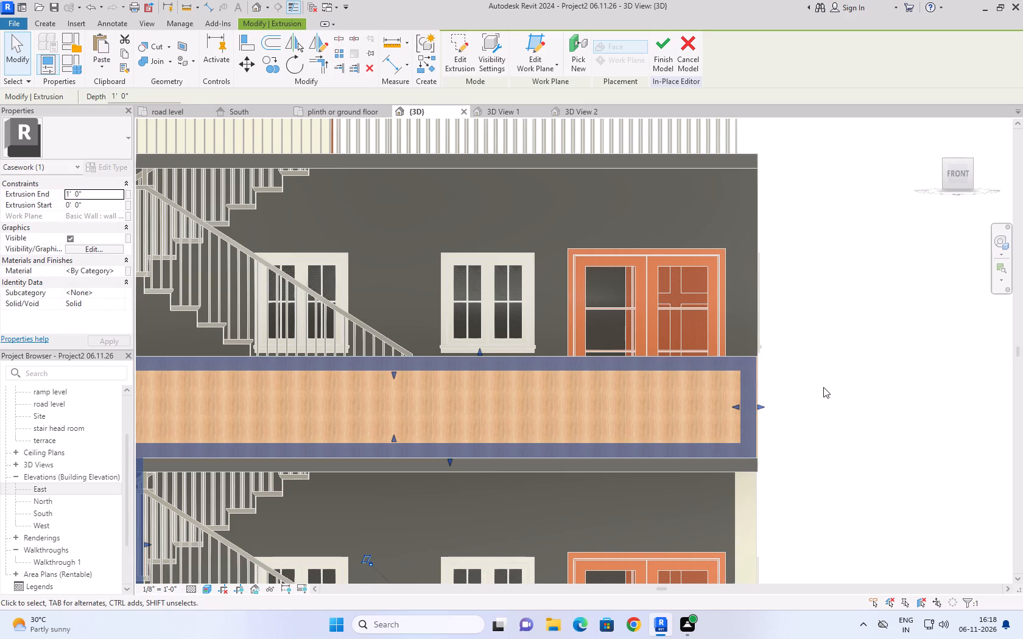
# Edit the extrusion sketch and raise the 2'-1 3/4" long horizontal step line near the stair's foot to 2'-0" above the cladding's bottom line.
pyautogui.scroll(-3, 851, 373)
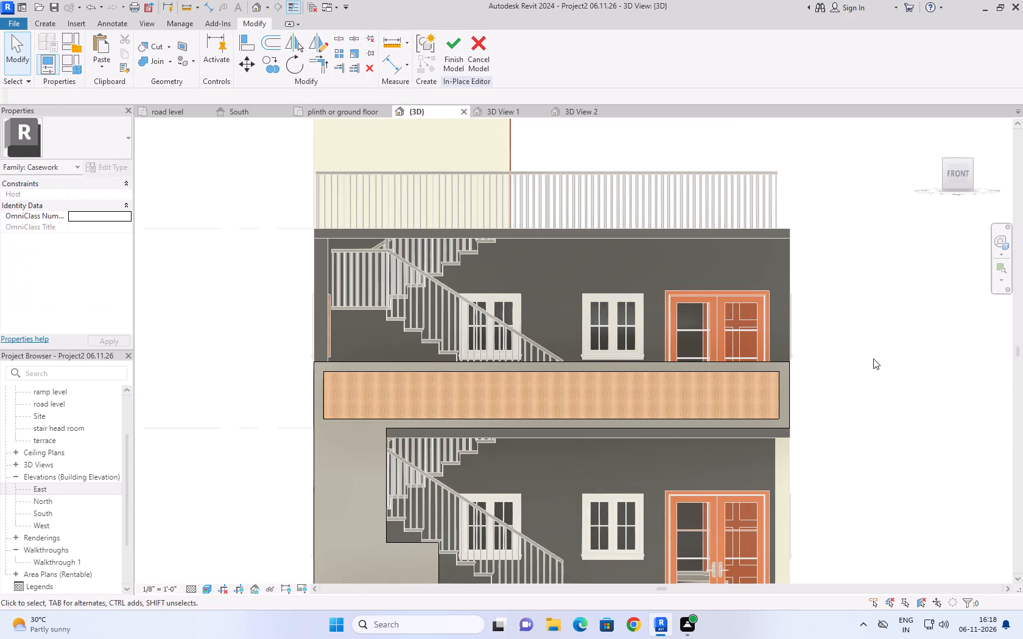
pyautogui.scroll(-3, 926, 388)
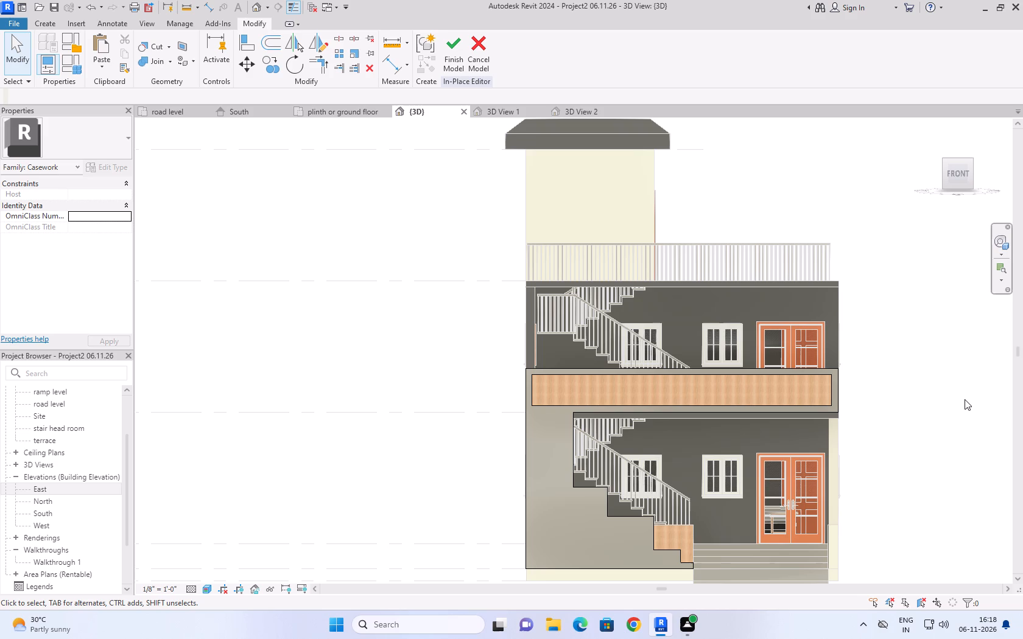
pyautogui.scroll(8, 661, 574)
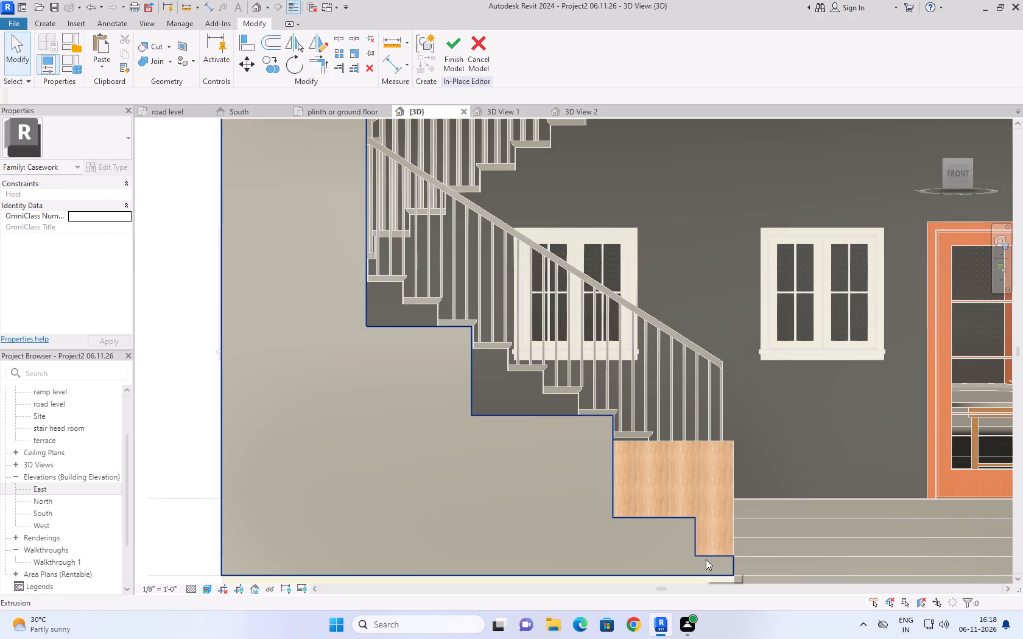
pyautogui.click(708, 556)
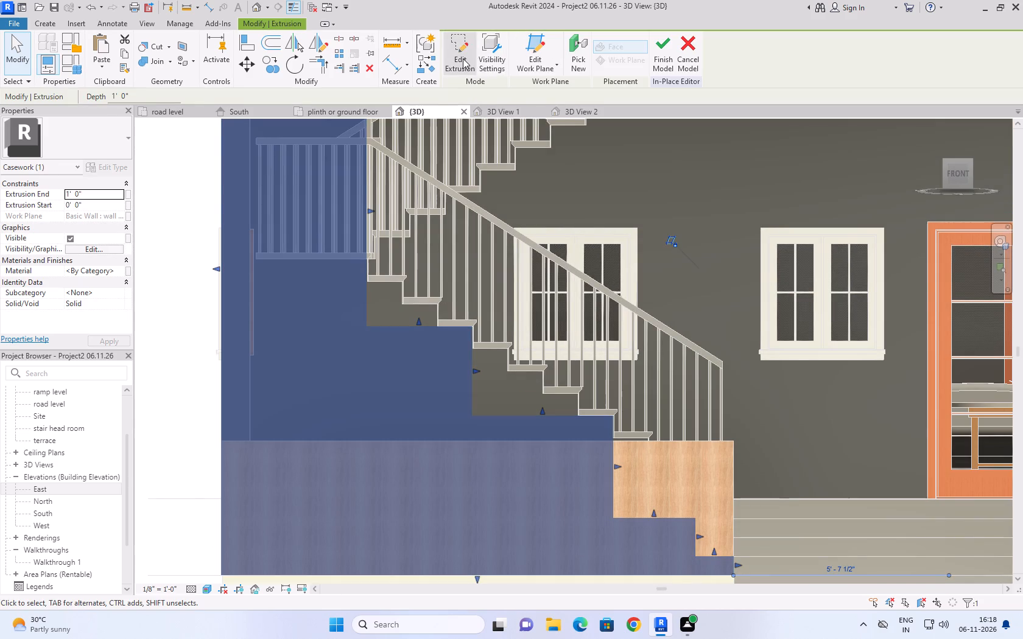
pyautogui.click(463, 58)
pyautogui.scroll(-5, 739, 461)
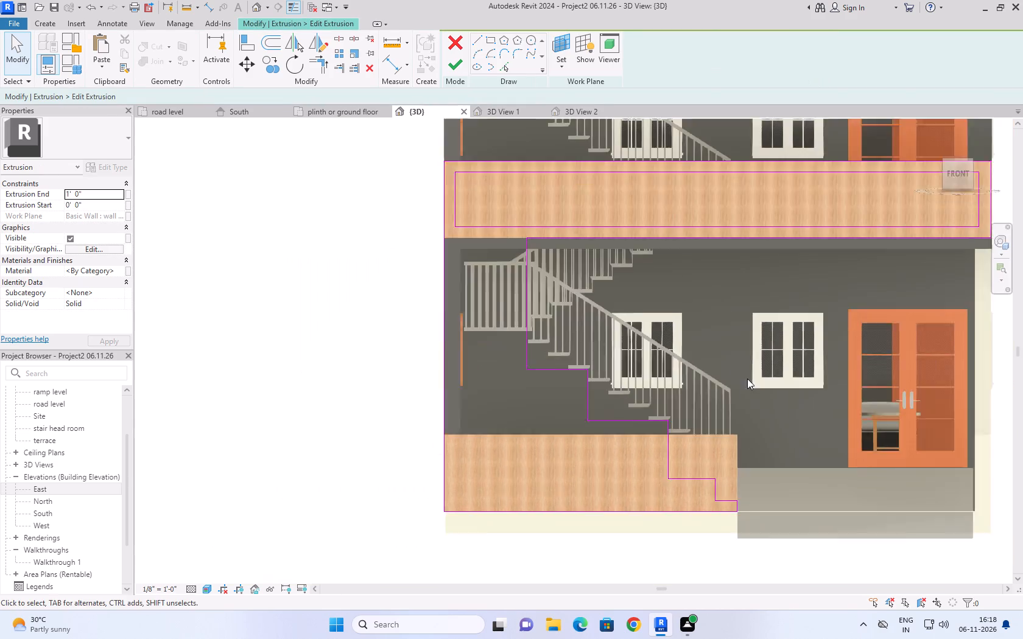
pyautogui.scroll(7, 737, 494)
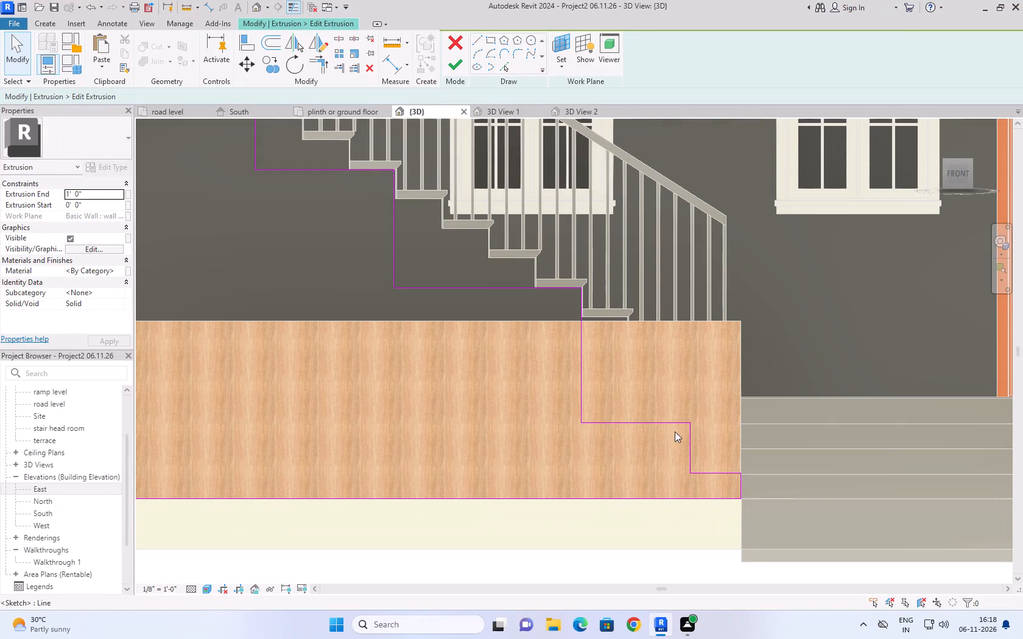
pyautogui.click(644, 422)
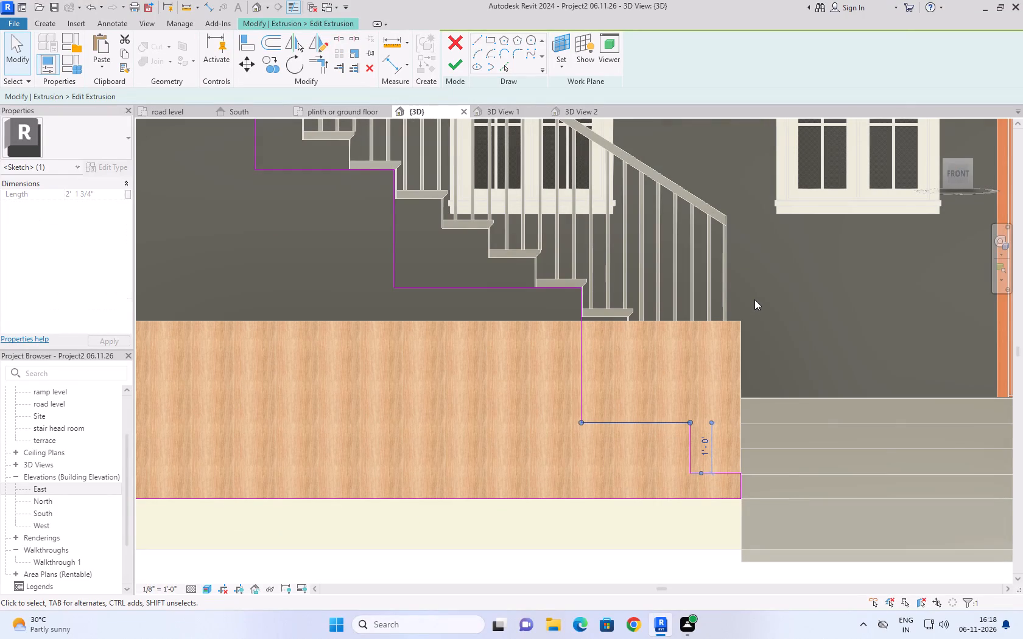
pyautogui.press('Up')
pyautogui.press('Up')
pyautogui.press('Up')
pyautogui.press('Up')
pyautogui.press('Up')
pyautogui.press('Up')
pyautogui.press('Up')
pyautogui.press('Up')
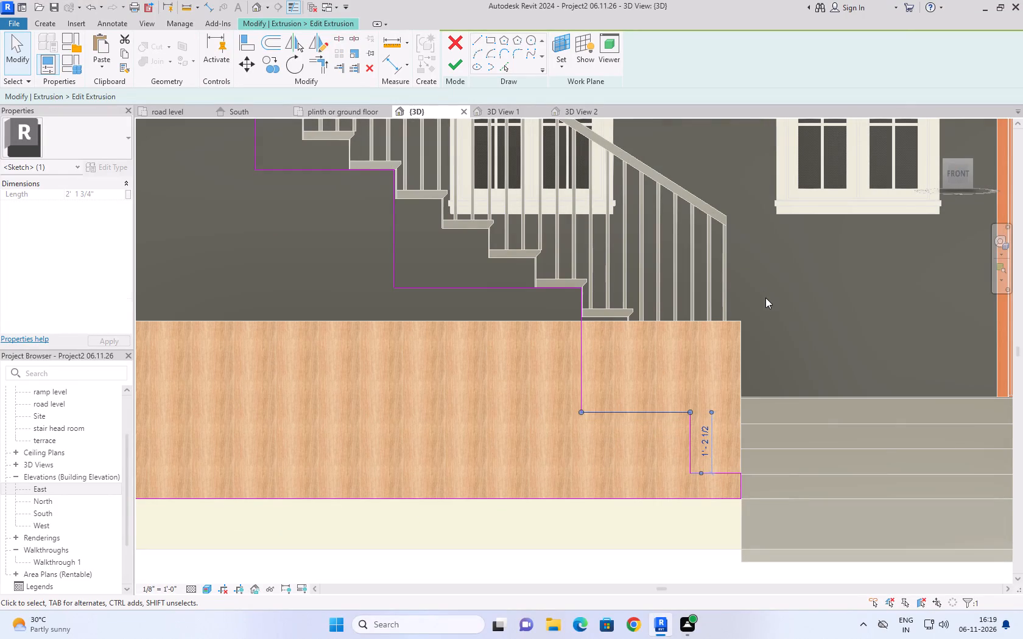
pyautogui.press('Up')
pyautogui.press('Up')
pyautogui.press('Up')
pyautogui.press('Up')
pyautogui.press('Up')
pyautogui.press('Up')
pyautogui.press('Up')
pyautogui.press('Up')
pyautogui.press('Up')
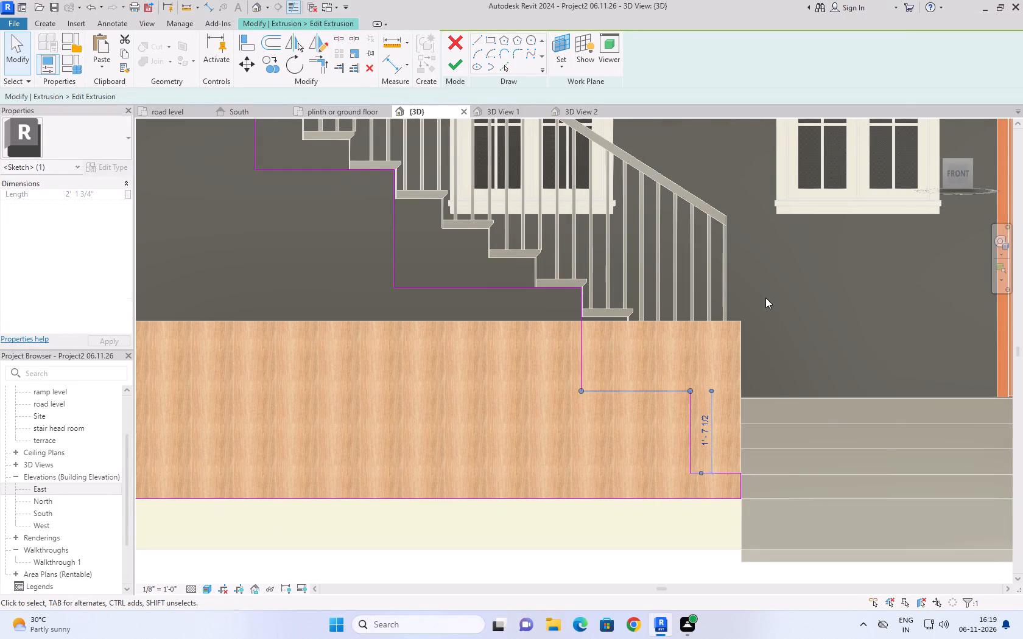
pyautogui.press('Up')
pyautogui.press('Up')
pyautogui.press('Up')
pyautogui.press('Up')
pyautogui.press('Up')
pyautogui.press('Up')
pyautogui.press('Down')
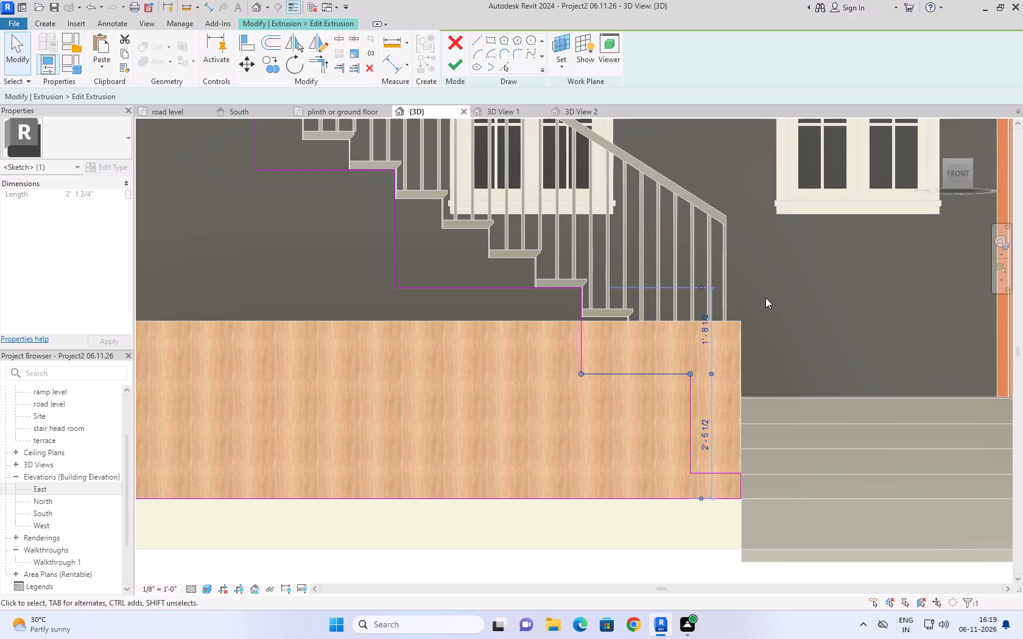
pyautogui.press('Down')
pyautogui.click(700, 439)
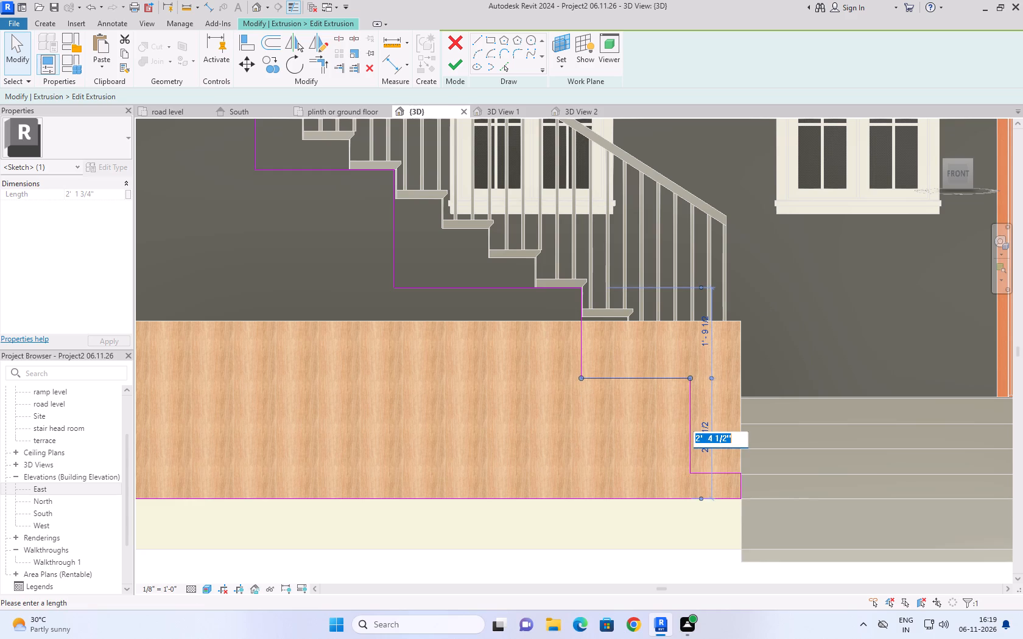
pyautogui.write("2'")
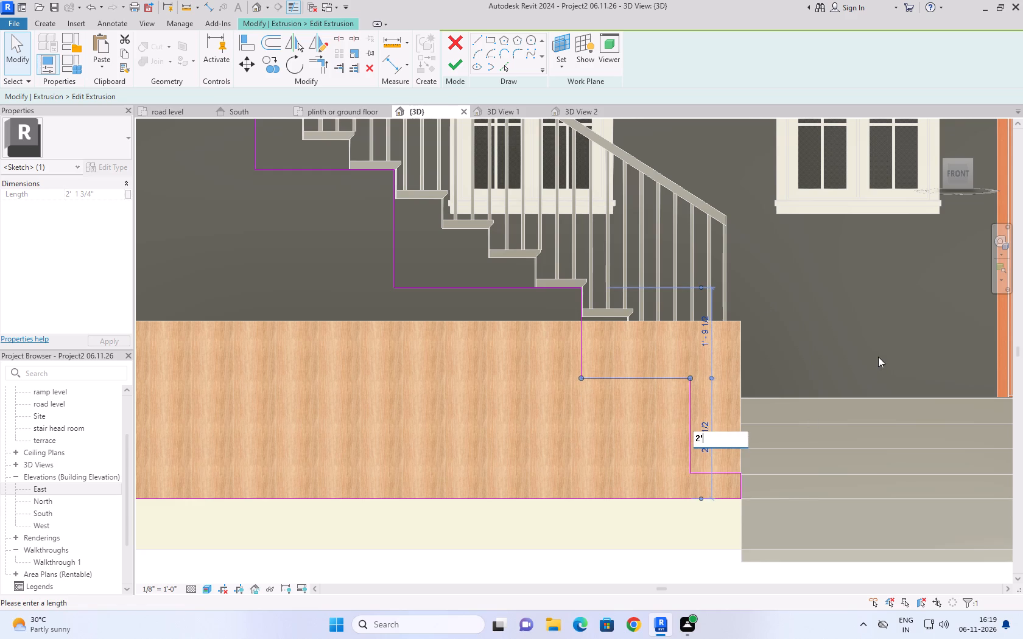
pyautogui.click(879, 355)
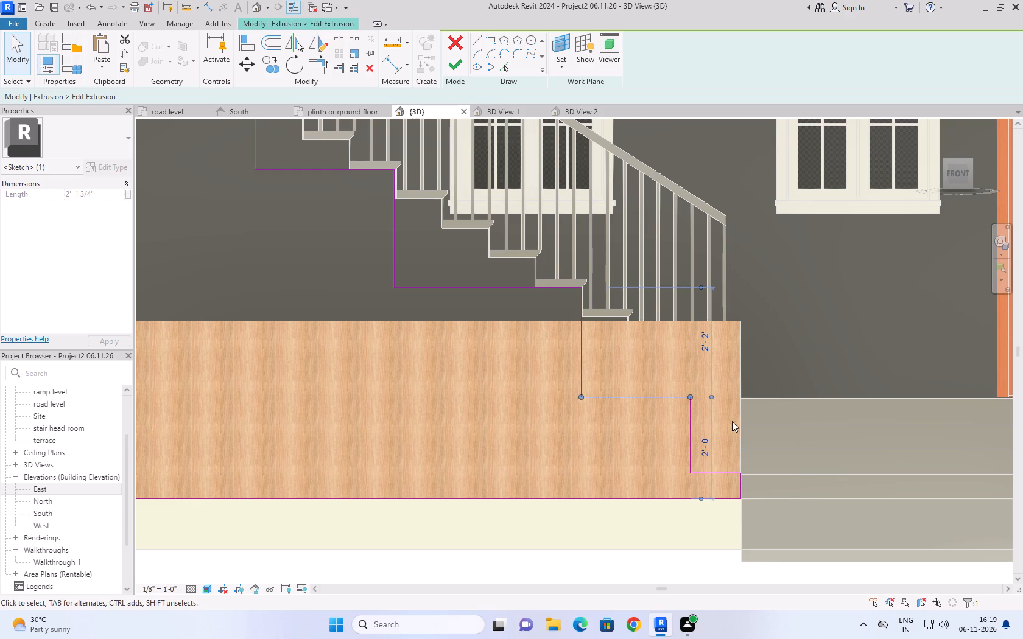
# Set the lowest 1'-0" long horizontal step line at the stair's foot to 1'-0" above the cladding's bottom line.
pyautogui.click(721, 472)
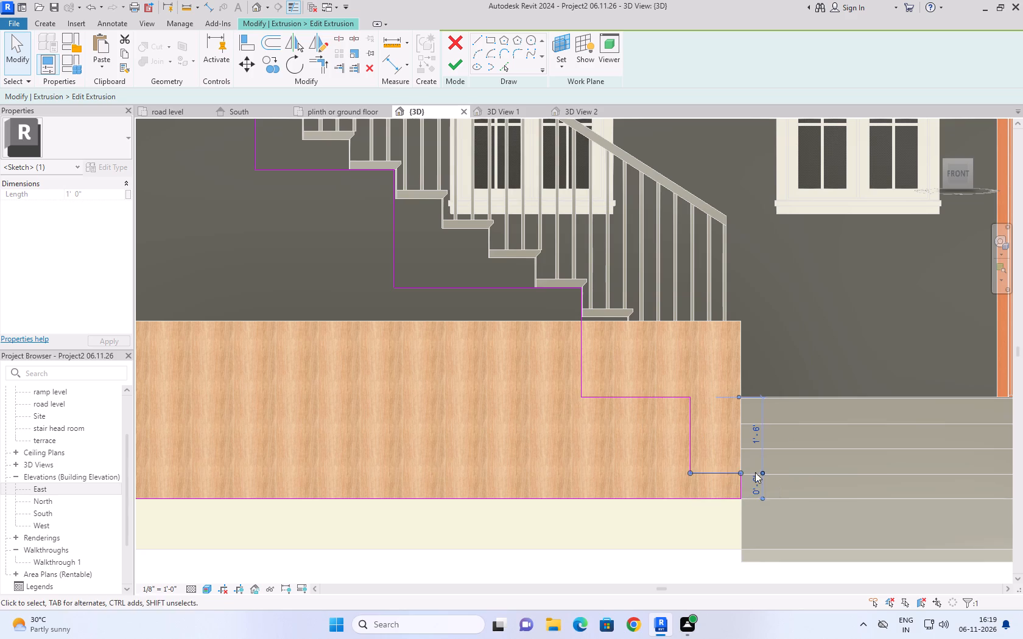
pyautogui.click(752, 486)
pyautogui.press('1')
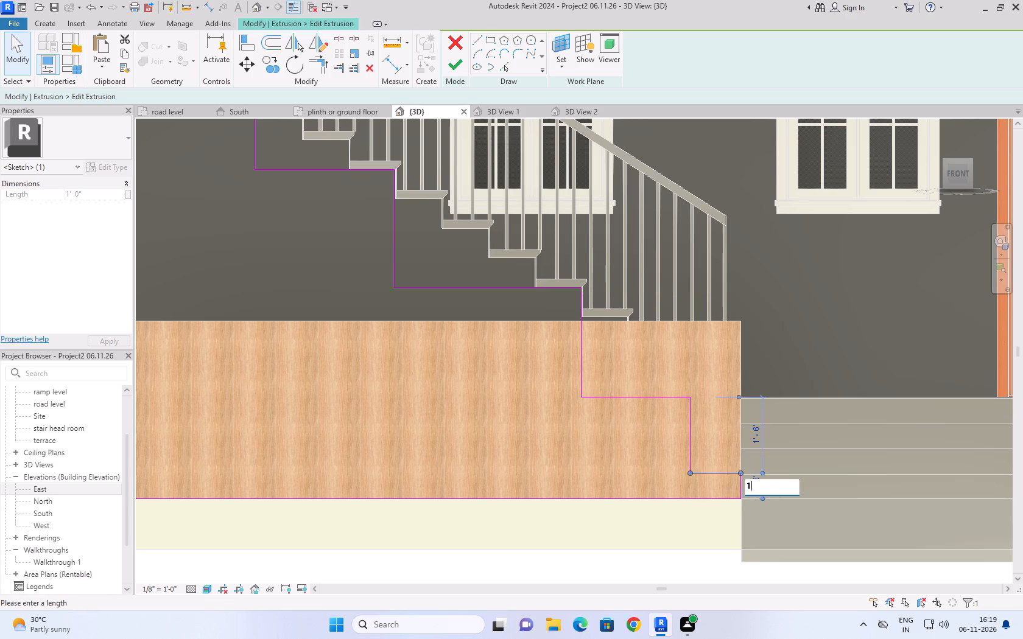
pyautogui.press("'")
pyautogui.click(854, 277)
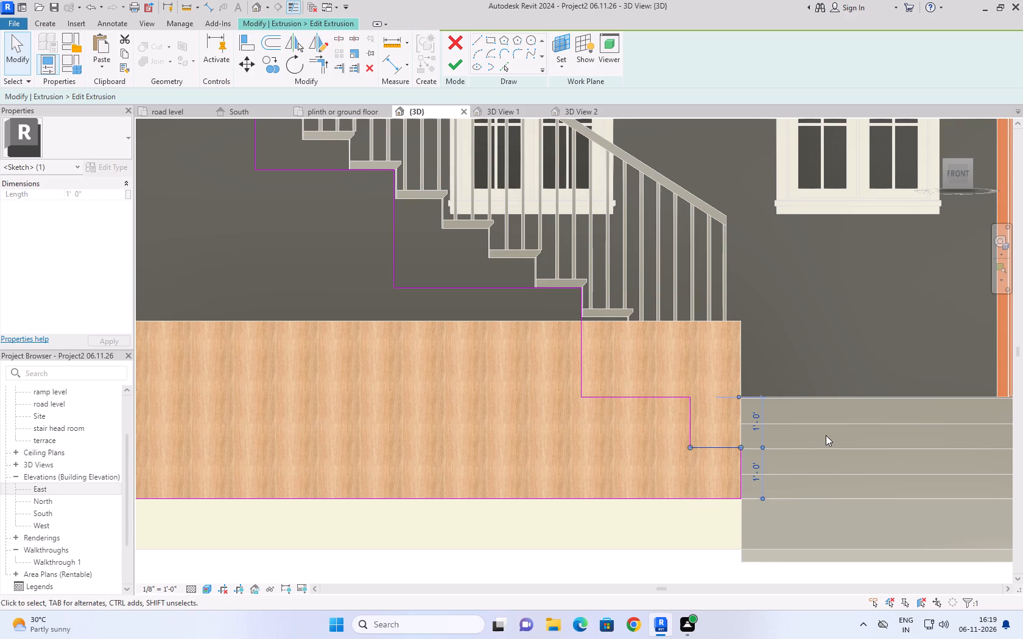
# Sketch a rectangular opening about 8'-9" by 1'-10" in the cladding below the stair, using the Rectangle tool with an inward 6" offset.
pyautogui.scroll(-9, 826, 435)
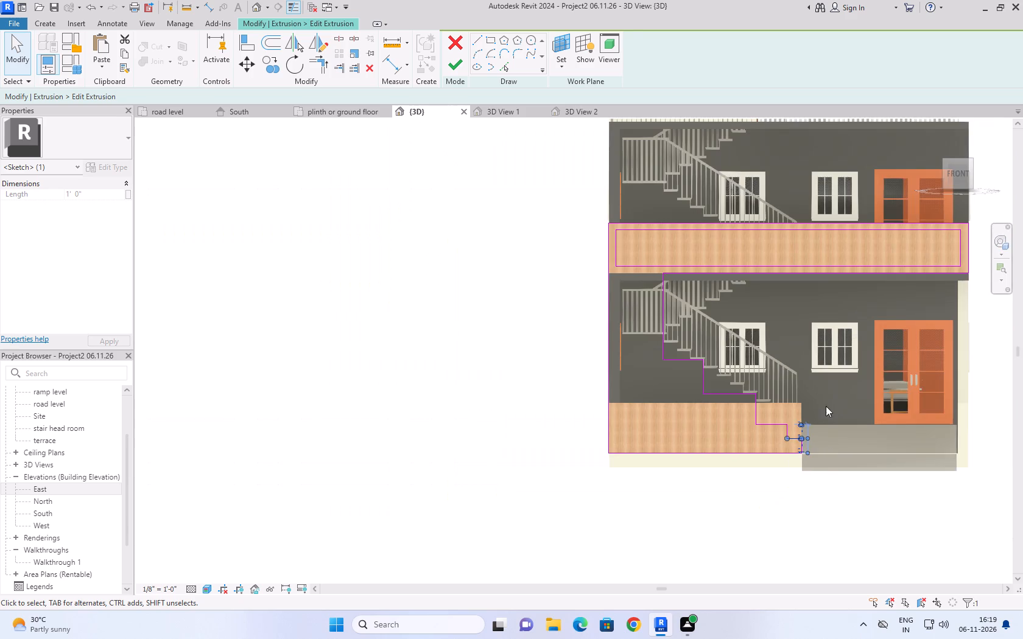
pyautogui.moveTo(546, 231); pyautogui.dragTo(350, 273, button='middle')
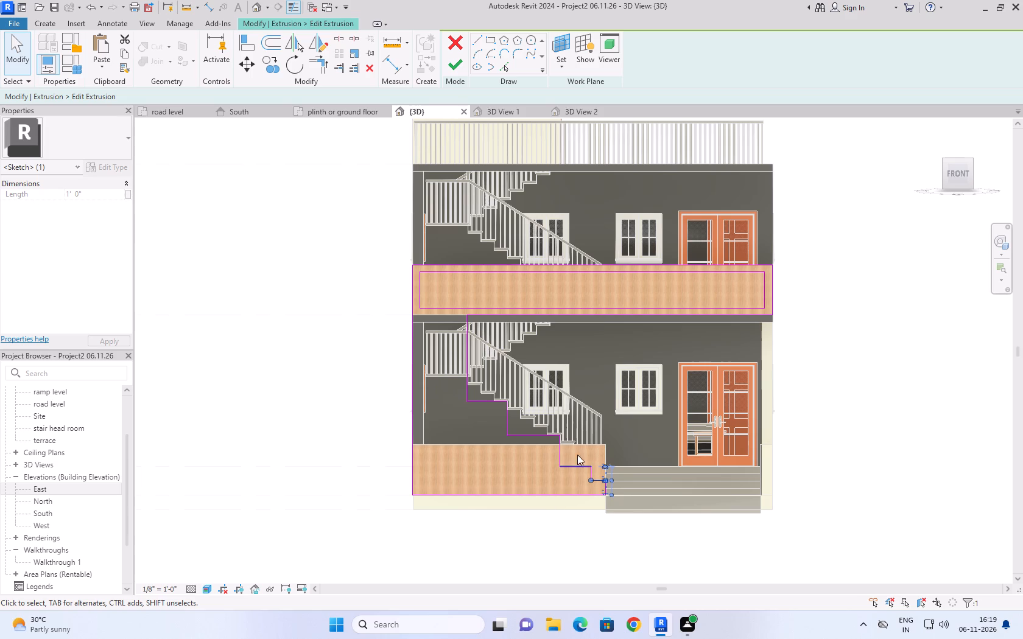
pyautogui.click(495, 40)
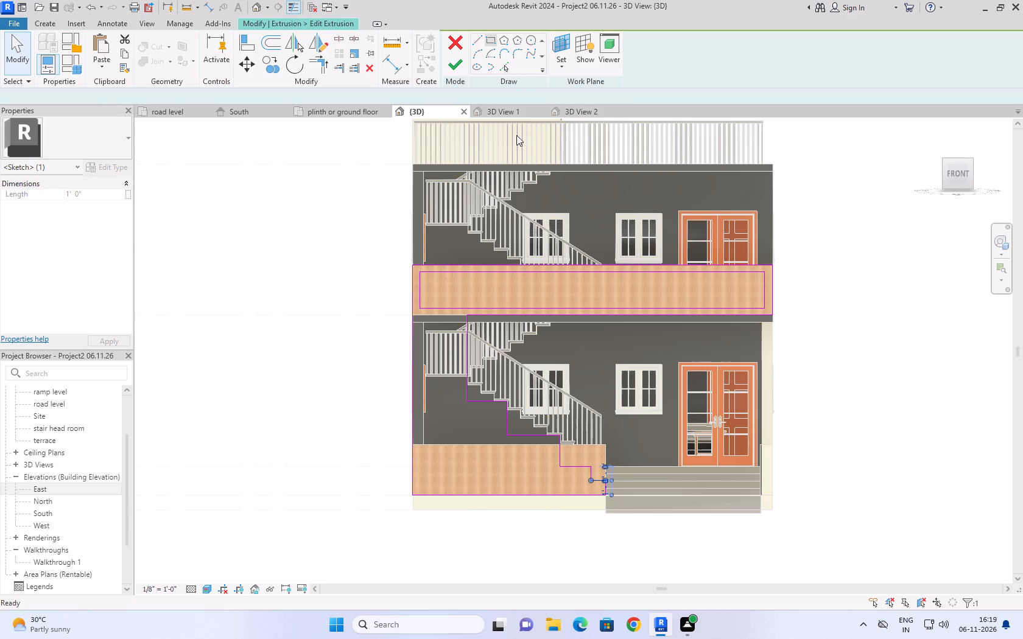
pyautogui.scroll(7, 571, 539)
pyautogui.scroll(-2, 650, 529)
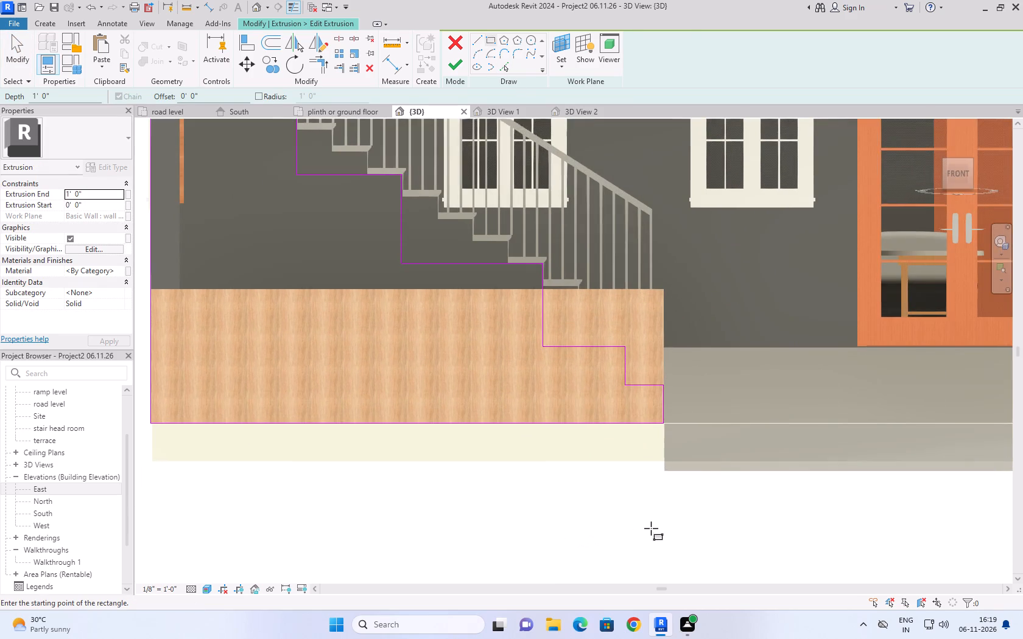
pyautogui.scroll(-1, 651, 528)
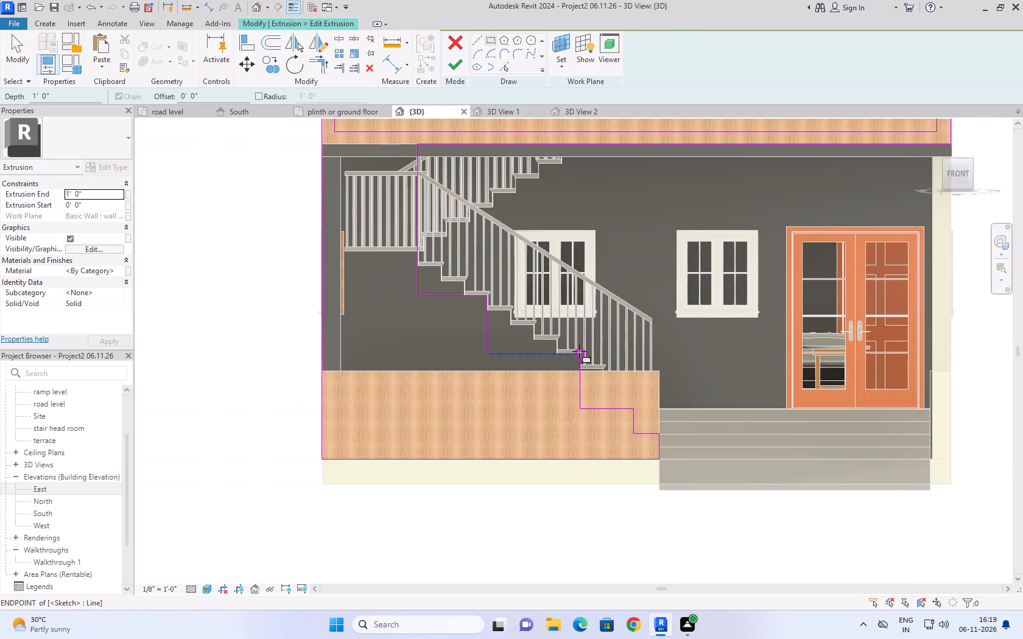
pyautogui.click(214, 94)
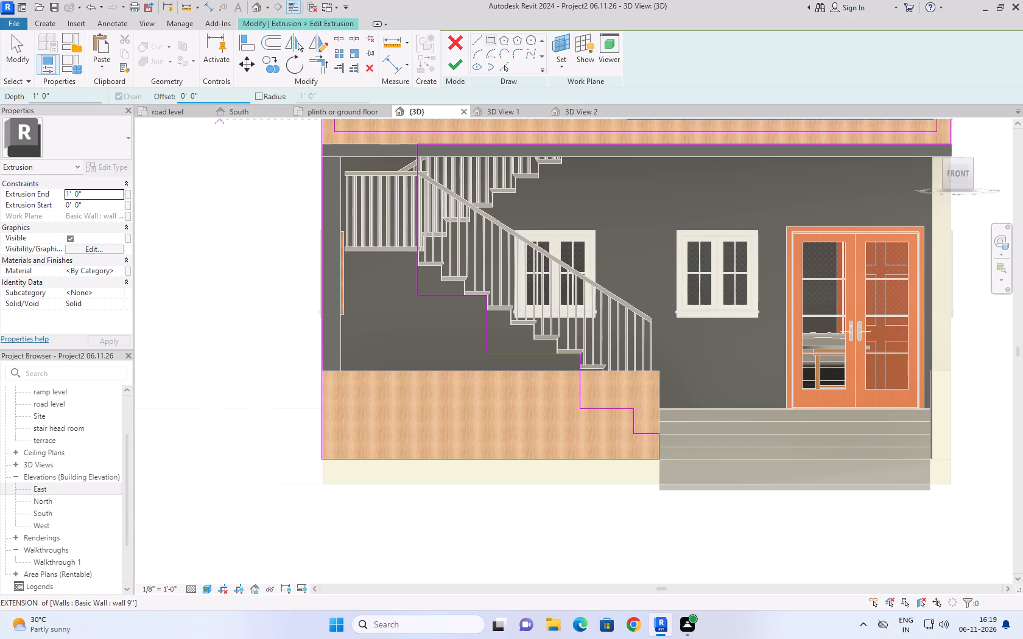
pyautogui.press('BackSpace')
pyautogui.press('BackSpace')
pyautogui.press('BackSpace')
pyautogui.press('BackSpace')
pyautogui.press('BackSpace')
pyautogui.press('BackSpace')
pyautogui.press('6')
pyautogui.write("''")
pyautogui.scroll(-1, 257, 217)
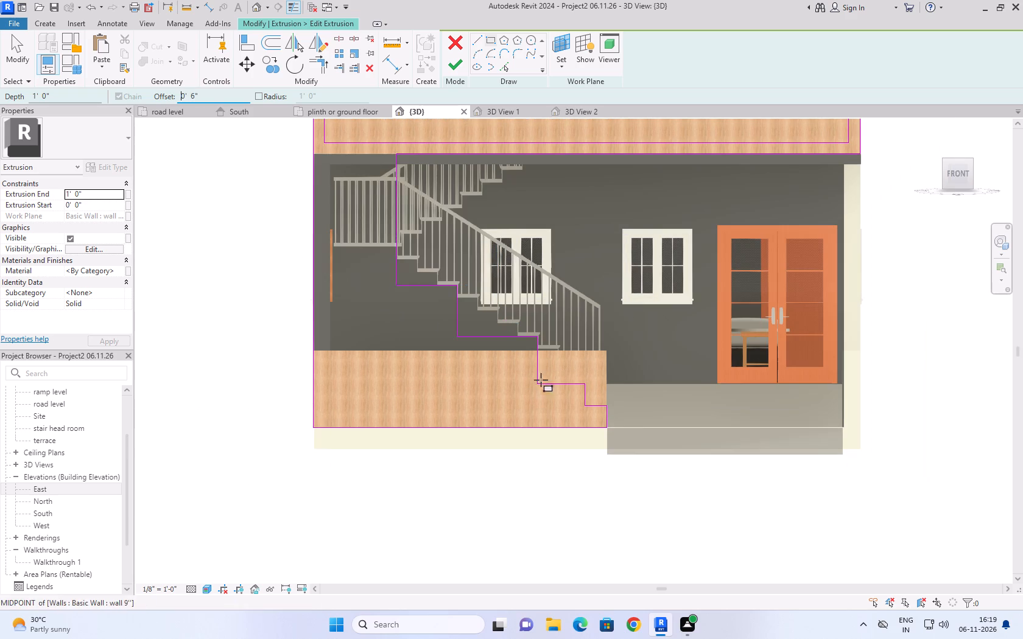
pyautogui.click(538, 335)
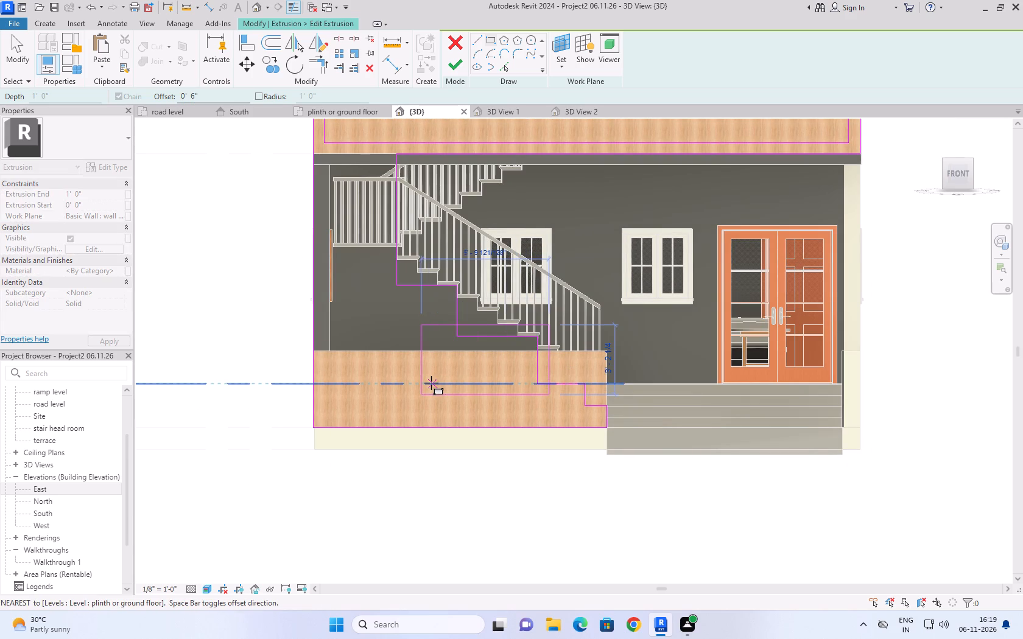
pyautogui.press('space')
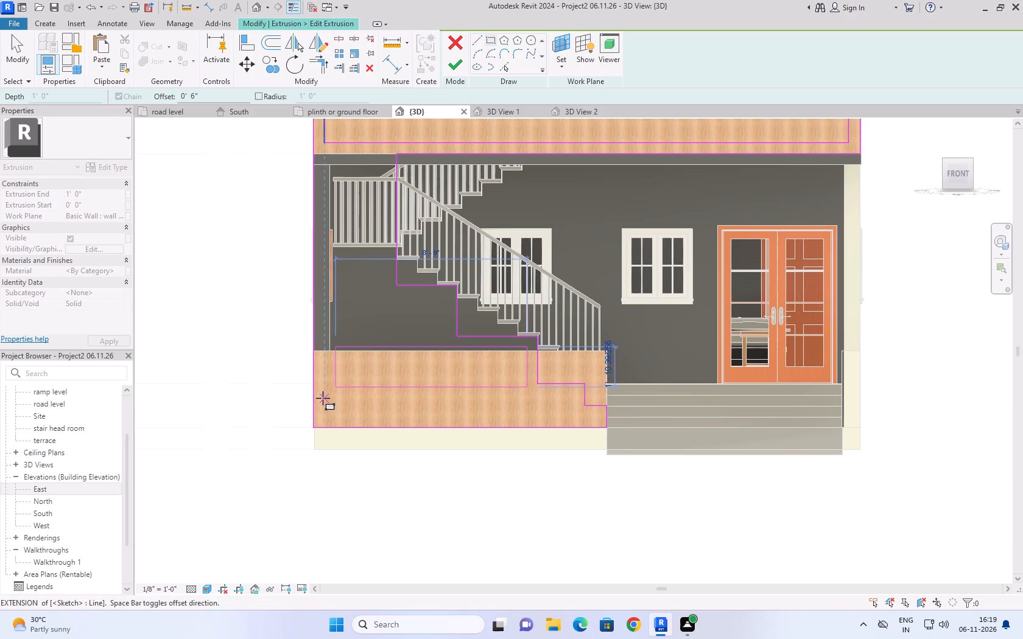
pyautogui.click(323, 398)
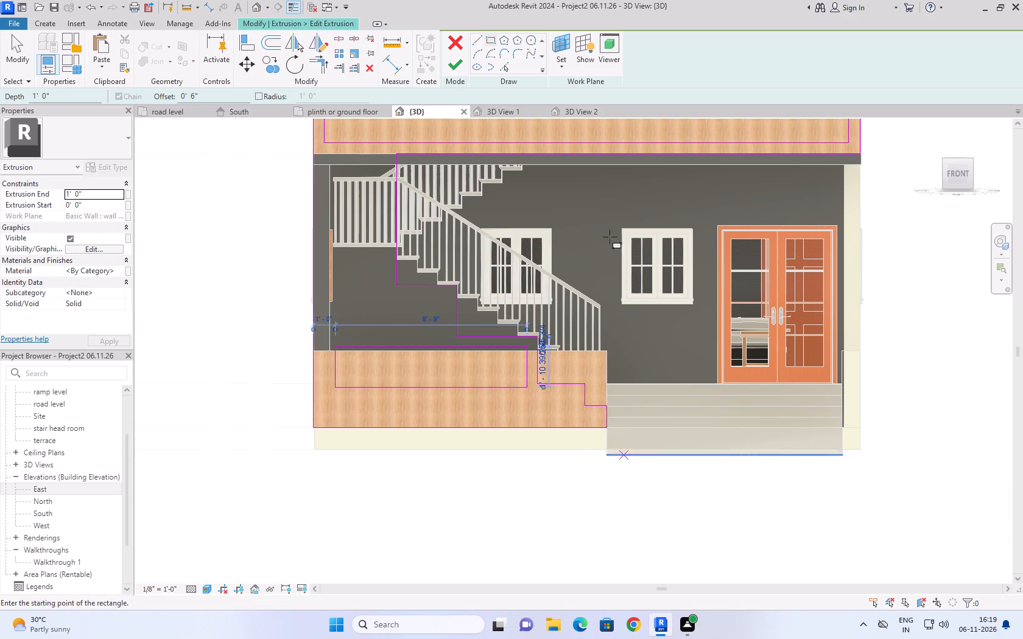
# Finish the extrusion sketch and the in-place casework model.
pyautogui.click(464, 70)
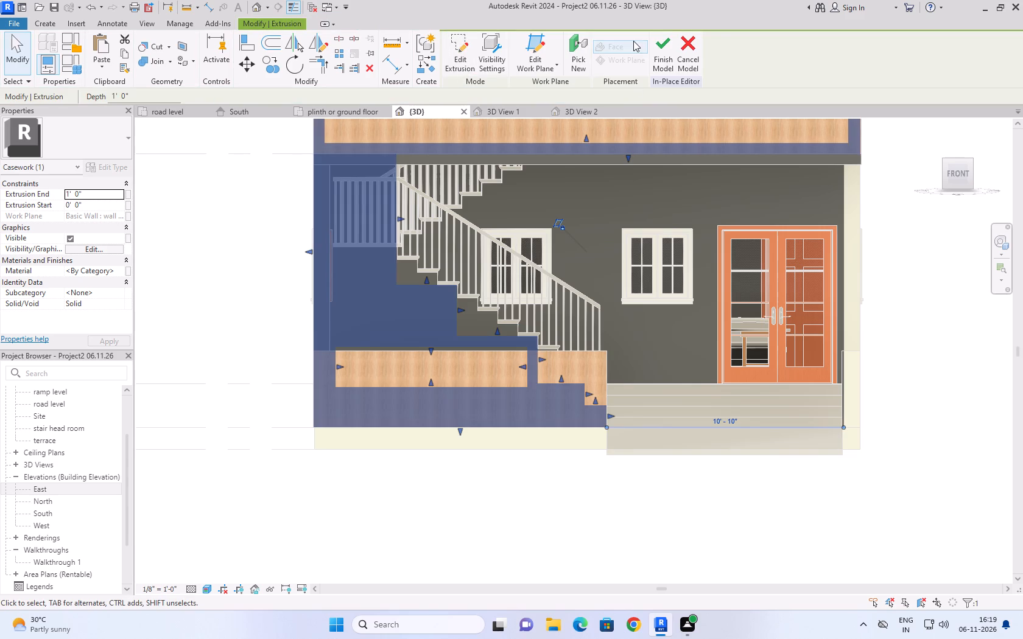
pyautogui.click(670, 35)
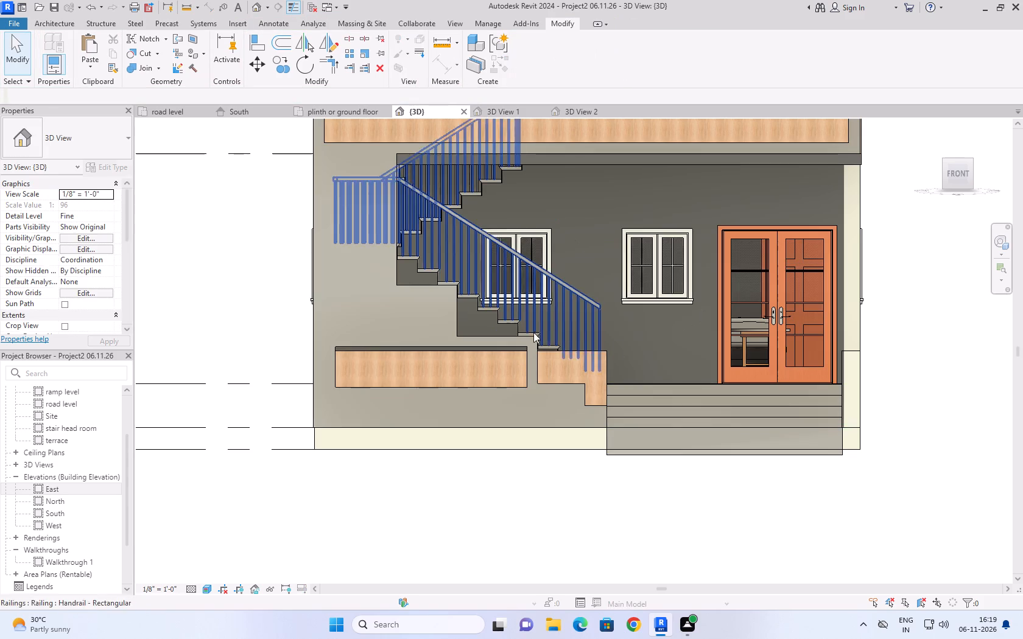
# Inspect the cladding opening and stepped edge below the stair from the corner 3D view and the front view.
pyautogui.click(935, 127)
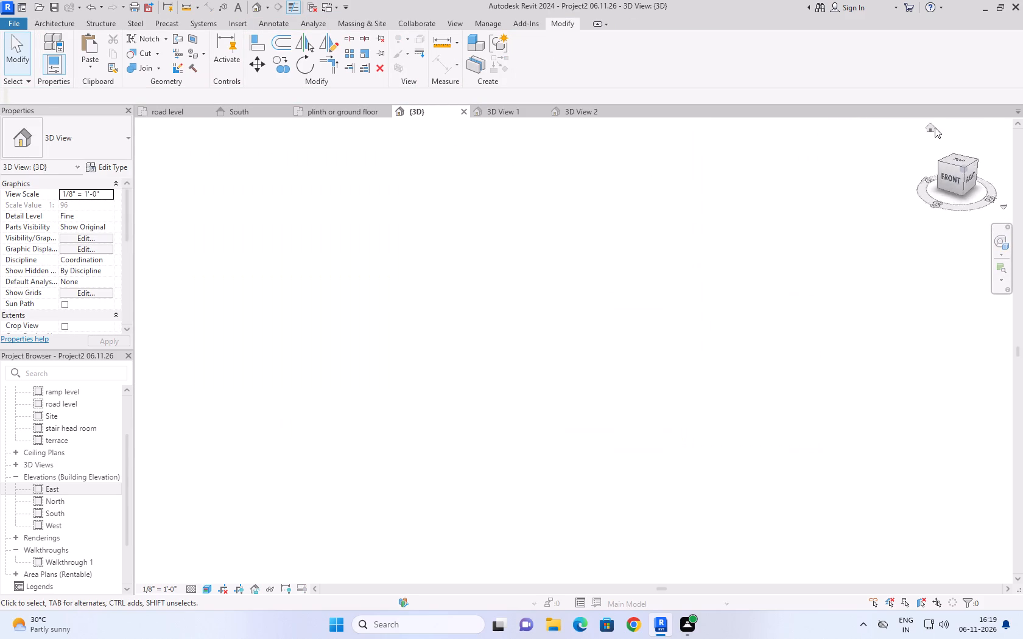
pyautogui.scroll(3, 669, 470)
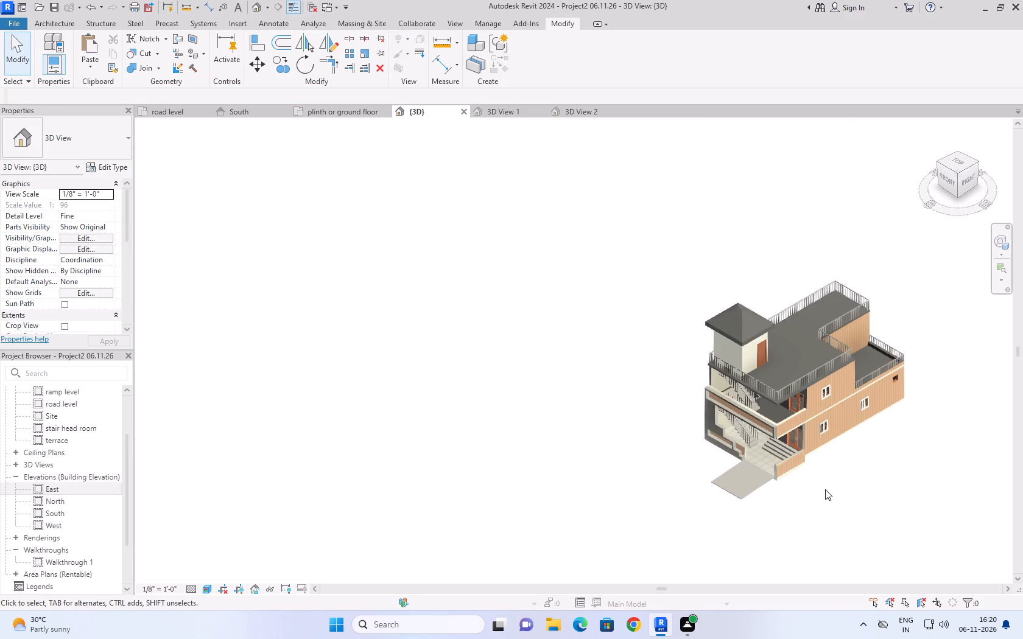
pyautogui.scroll(11, 825, 489)
pyautogui.scroll(-3, 277, 335)
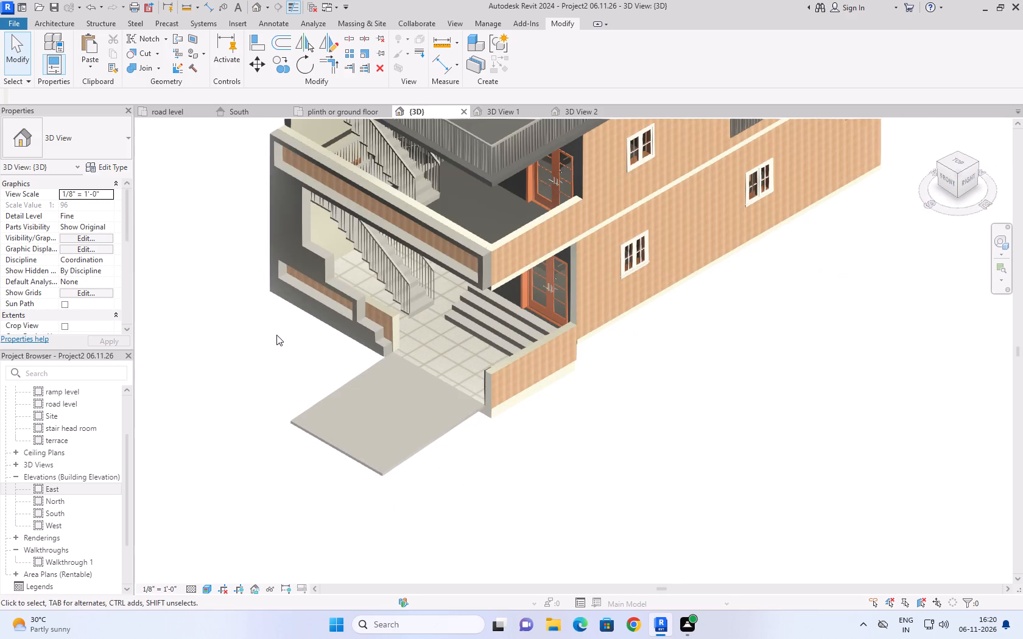
pyautogui.moveTo(245, 250); pyautogui.dragTo(319, 358, button='middle')
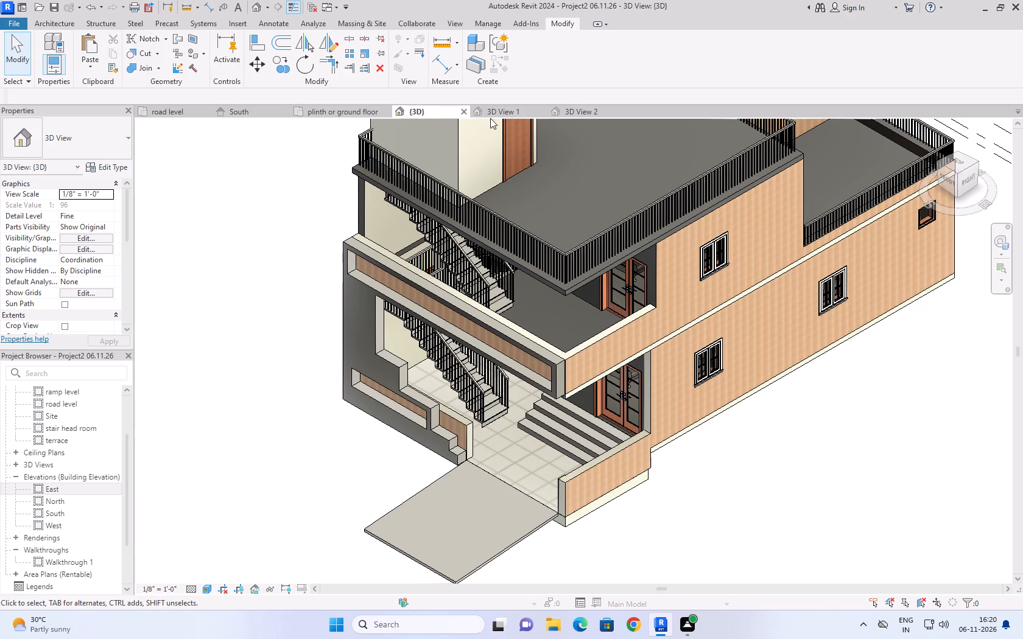
pyautogui.click(932, 128)
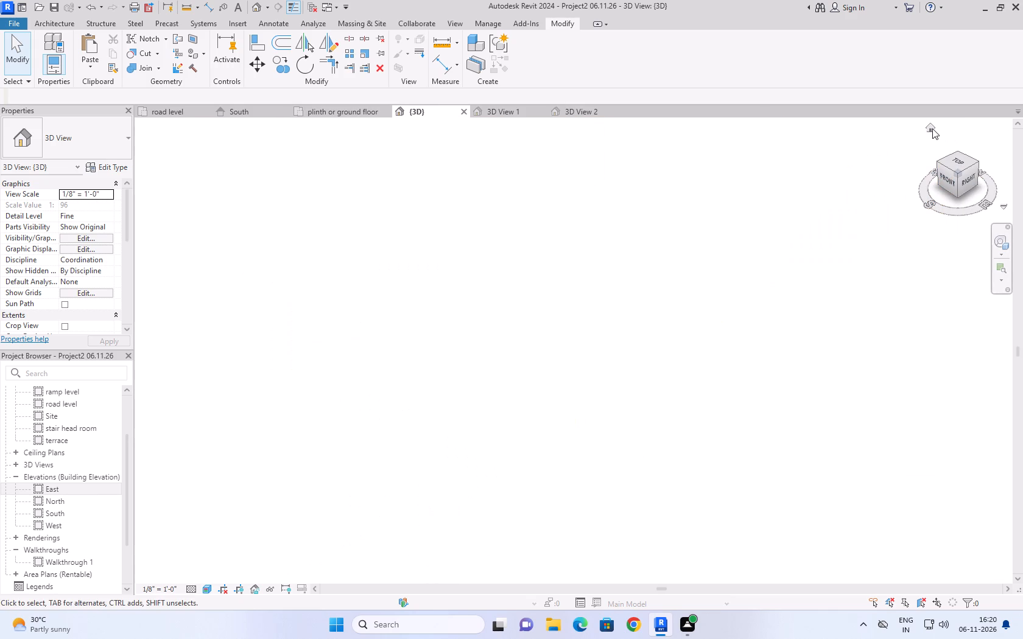
pyautogui.click(947, 180)
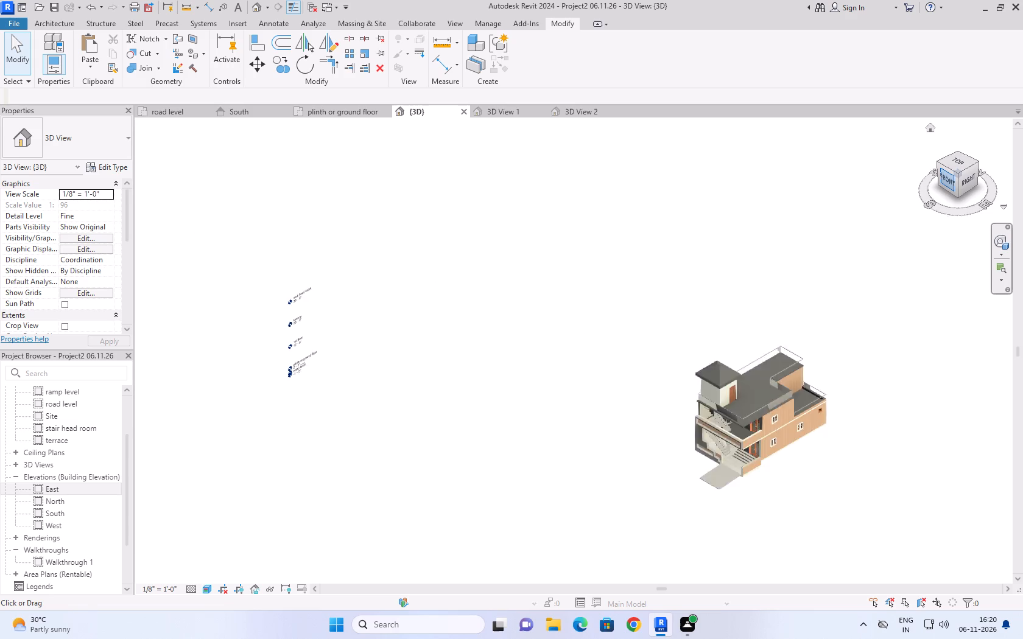
pyautogui.scroll(8, 743, 382)
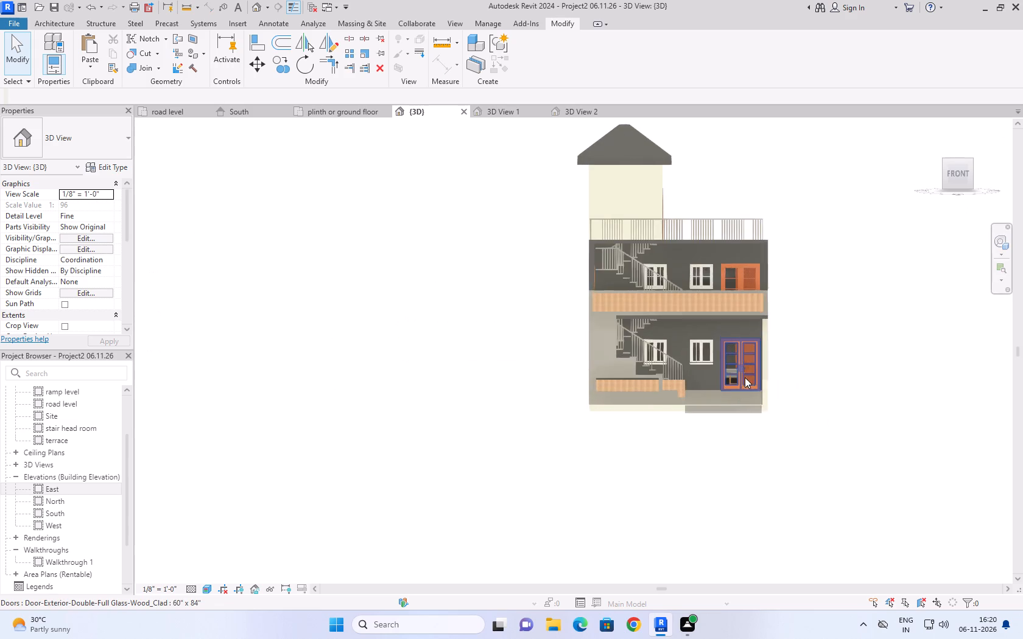
pyautogui.scroll(11, 745, 377)
pyautogui.scroll(-2, 417, 434)
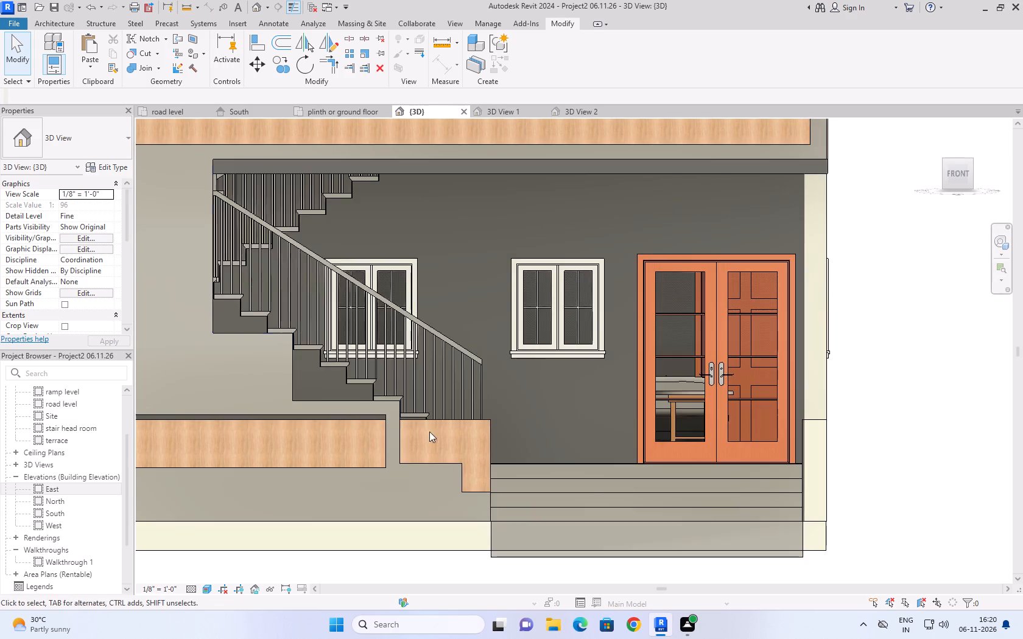
pyautogui.scroll(-3, 429, 431)
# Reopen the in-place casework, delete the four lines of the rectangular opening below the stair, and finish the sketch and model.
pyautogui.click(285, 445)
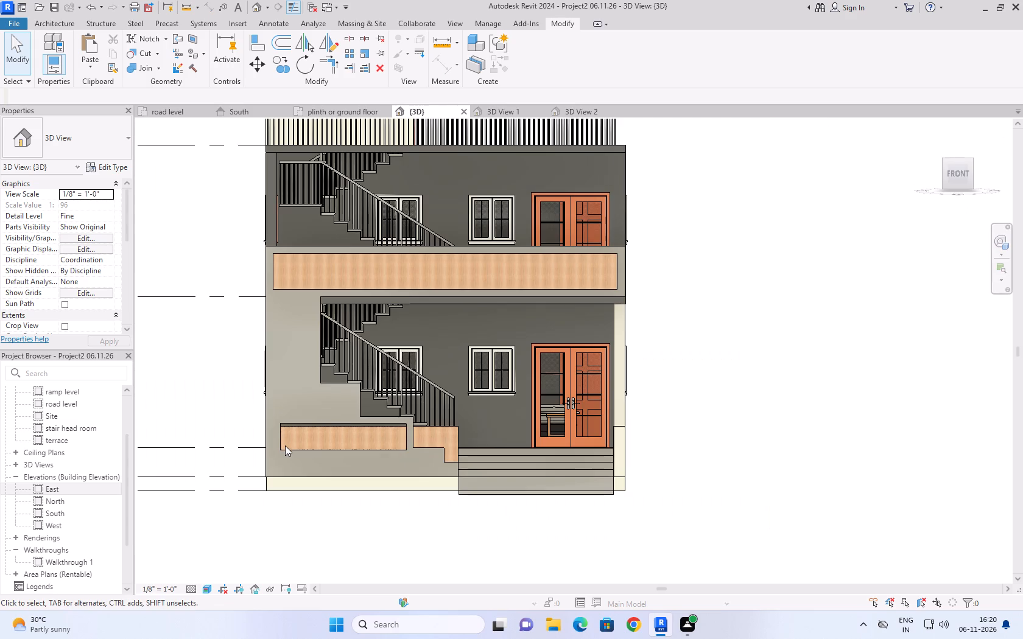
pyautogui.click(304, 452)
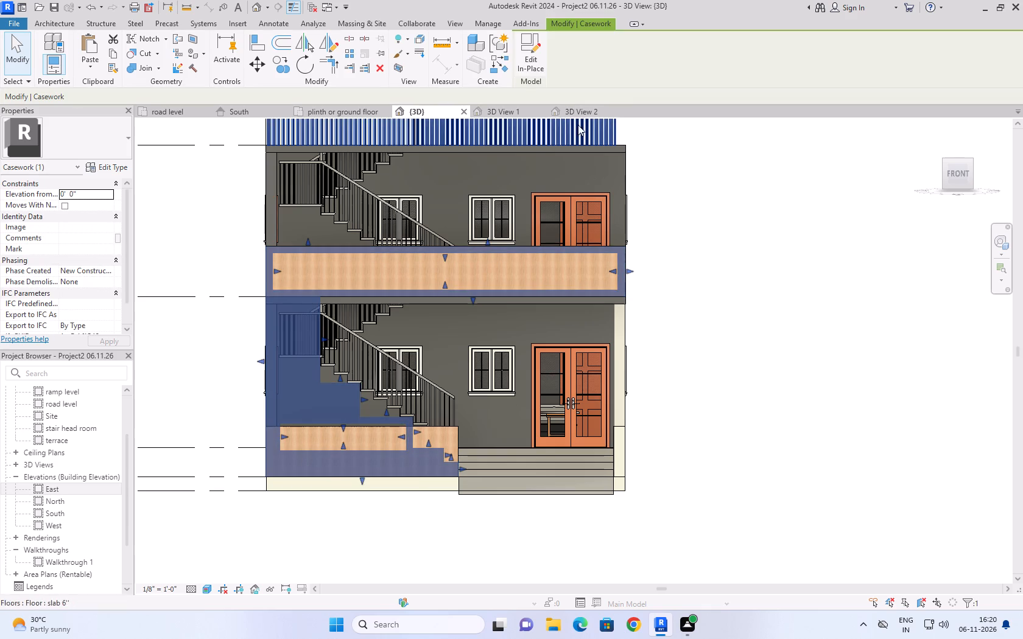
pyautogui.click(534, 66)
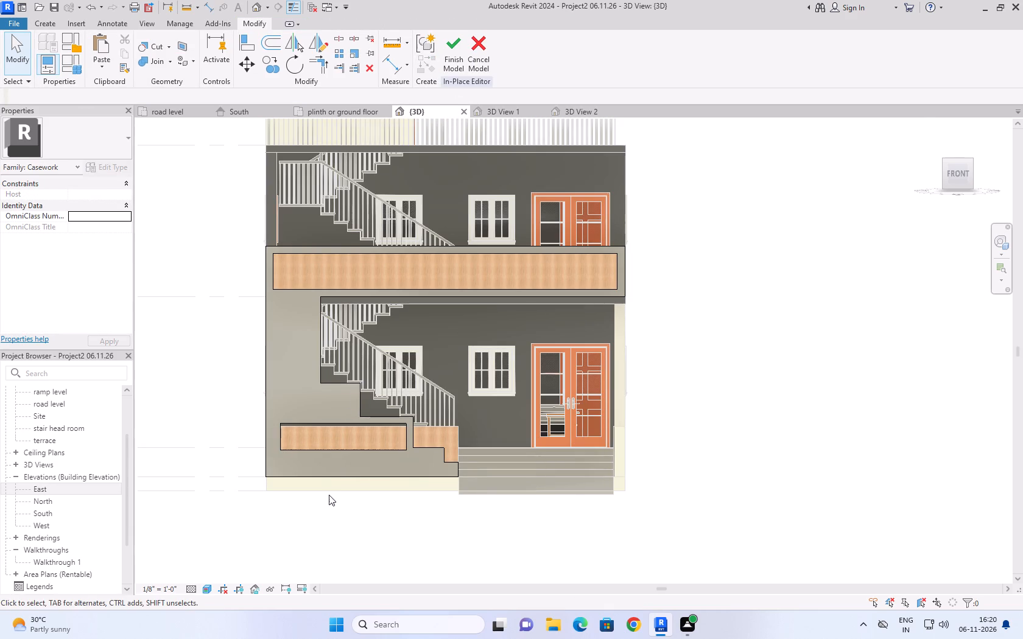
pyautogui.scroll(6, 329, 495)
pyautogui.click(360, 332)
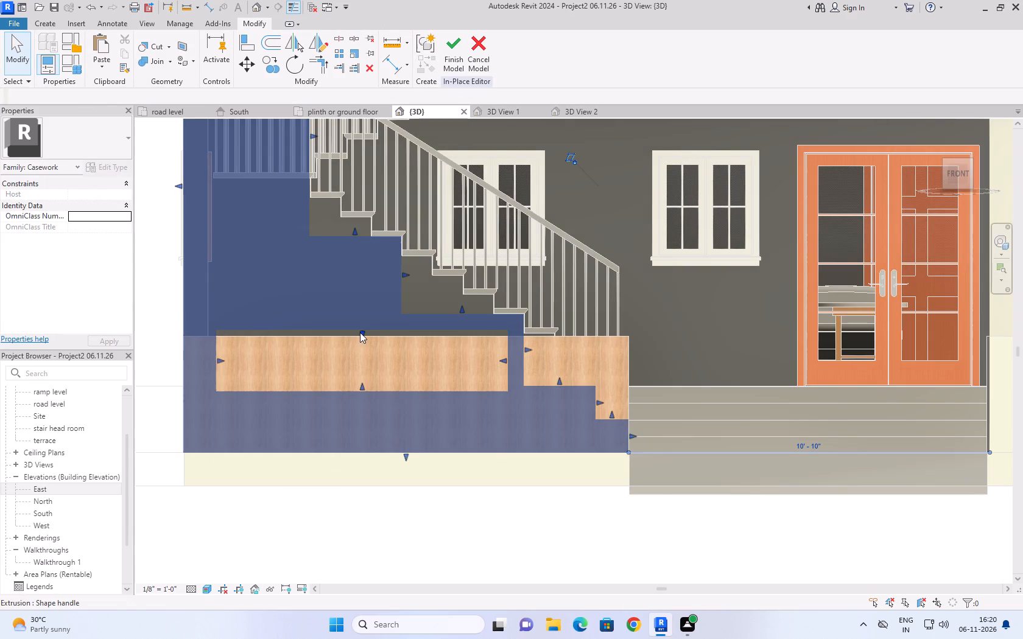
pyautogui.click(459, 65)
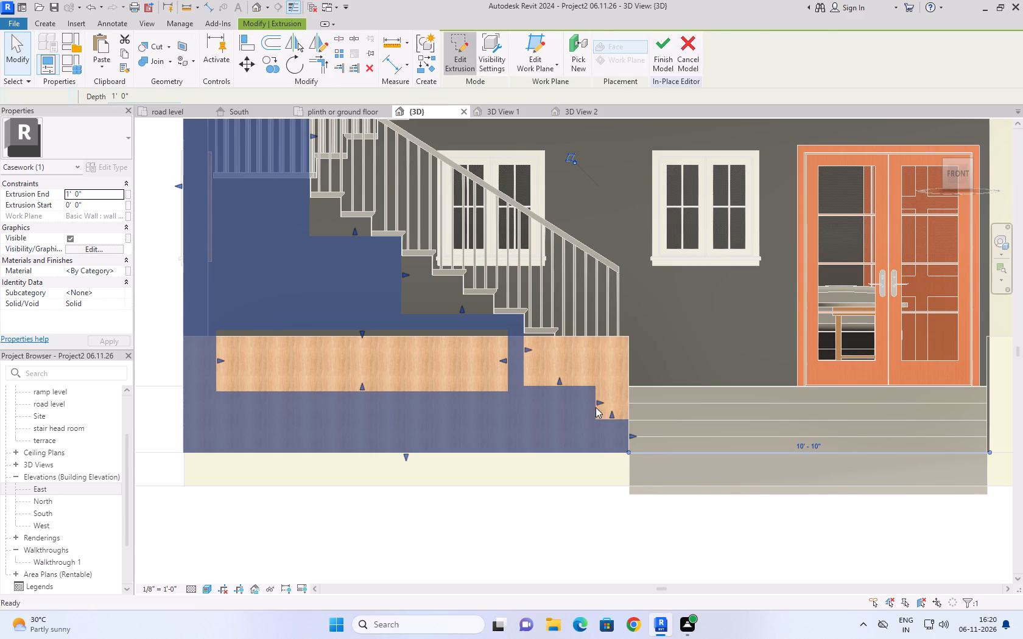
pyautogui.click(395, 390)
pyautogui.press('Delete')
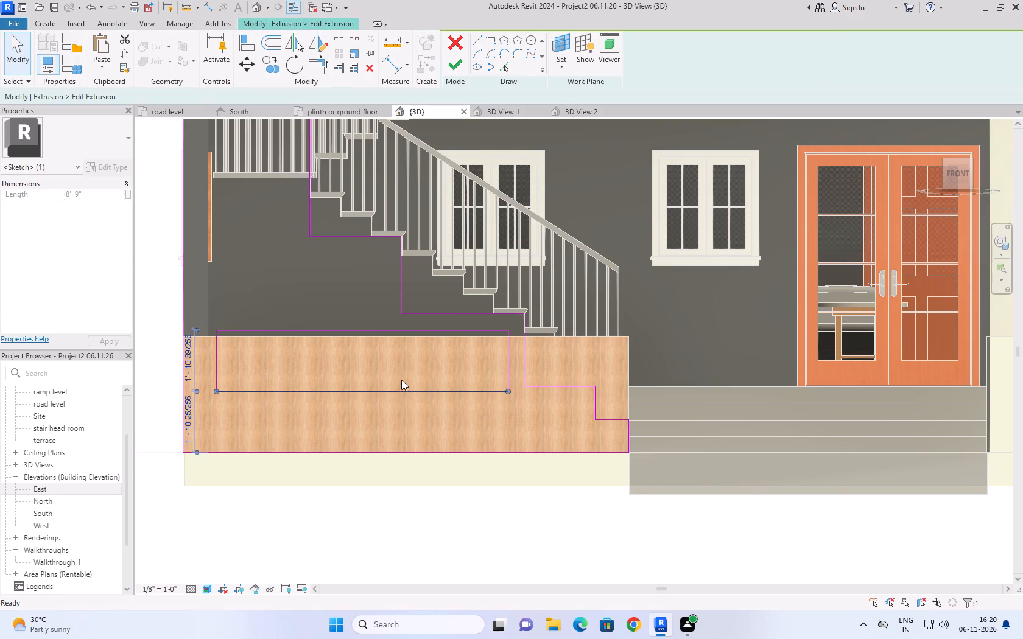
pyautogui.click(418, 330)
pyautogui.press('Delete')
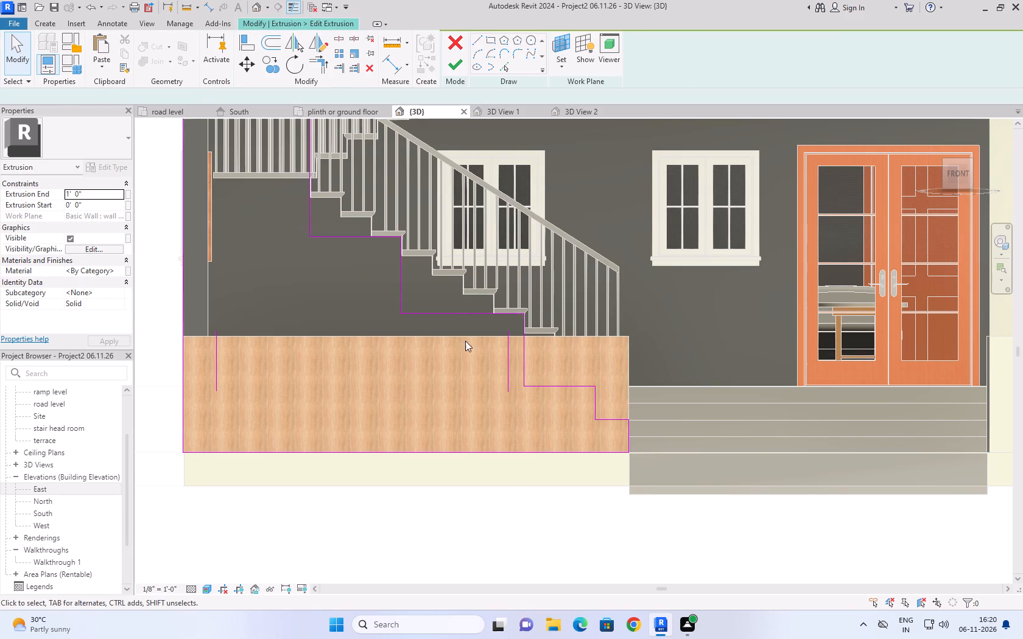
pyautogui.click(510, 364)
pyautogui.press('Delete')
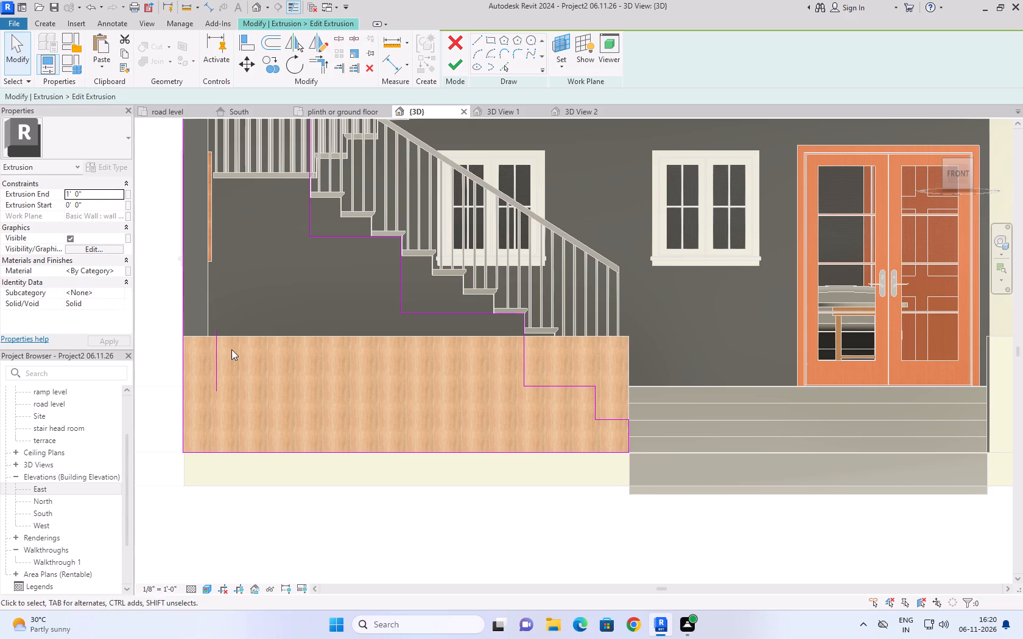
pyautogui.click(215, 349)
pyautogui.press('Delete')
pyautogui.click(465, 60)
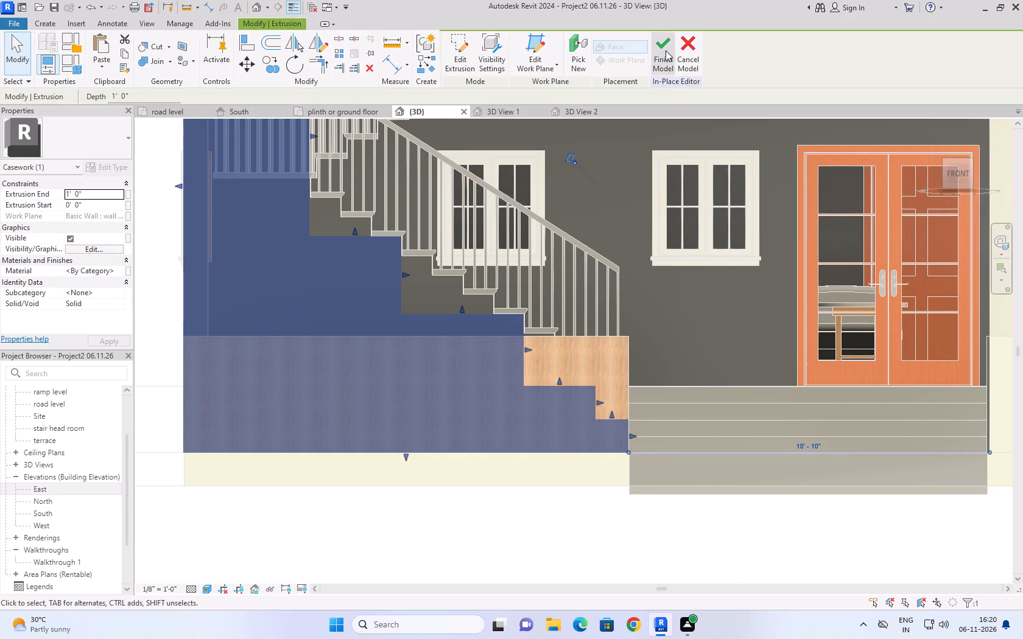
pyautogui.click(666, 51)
# Examine the front facade's parapet frame and stepped cladding in the front view and the corner 3D view.
pyautogui.scroll(-7, 663, 462)
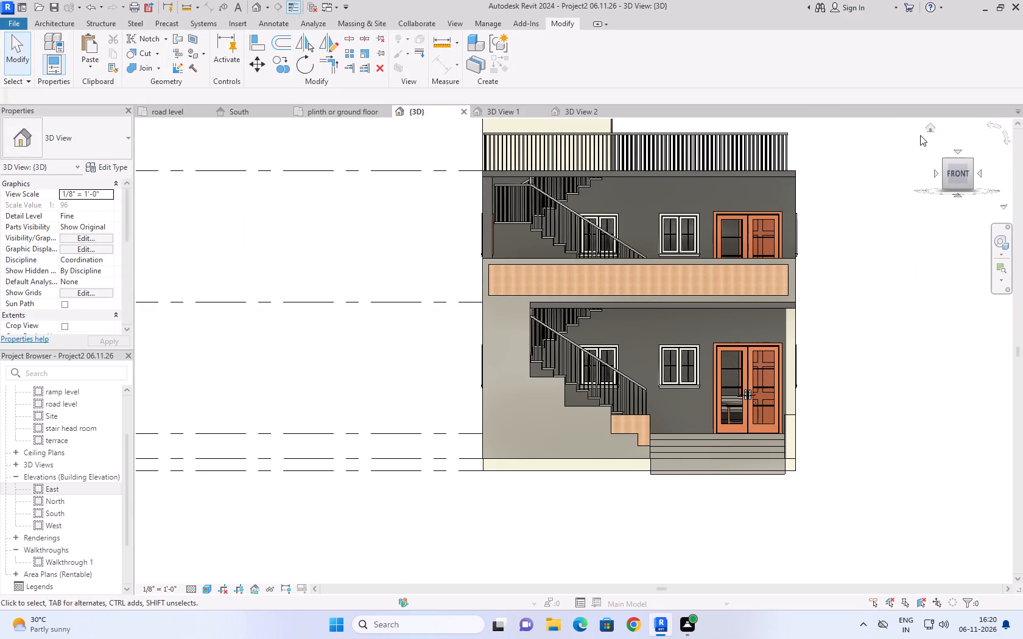
pyautogui.click(938, 133)
pyautogui.click(932, 133)
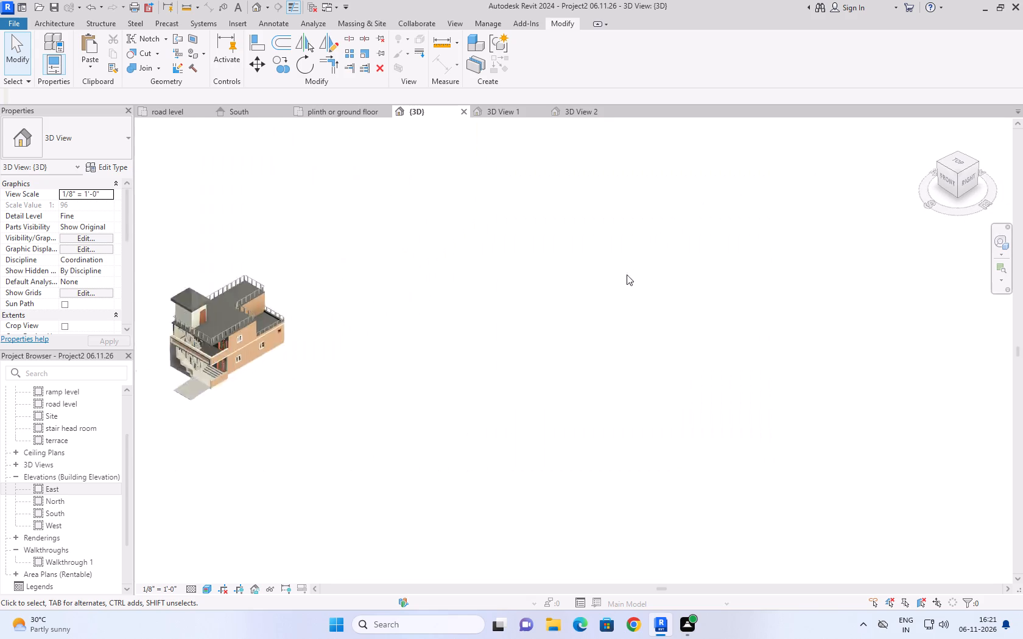
pyautogui.scroll(10, 753, 499)
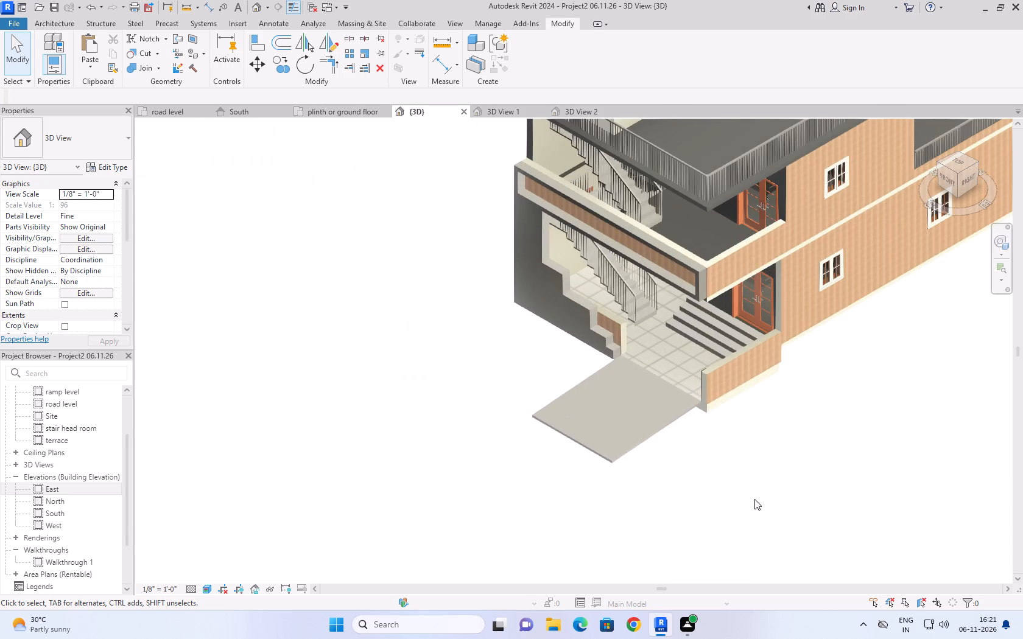
pyautogui.click(458, 385)
pyautogui.scroll(-5, 490, 382)
pyautogui.scroll(7, 521, 231)
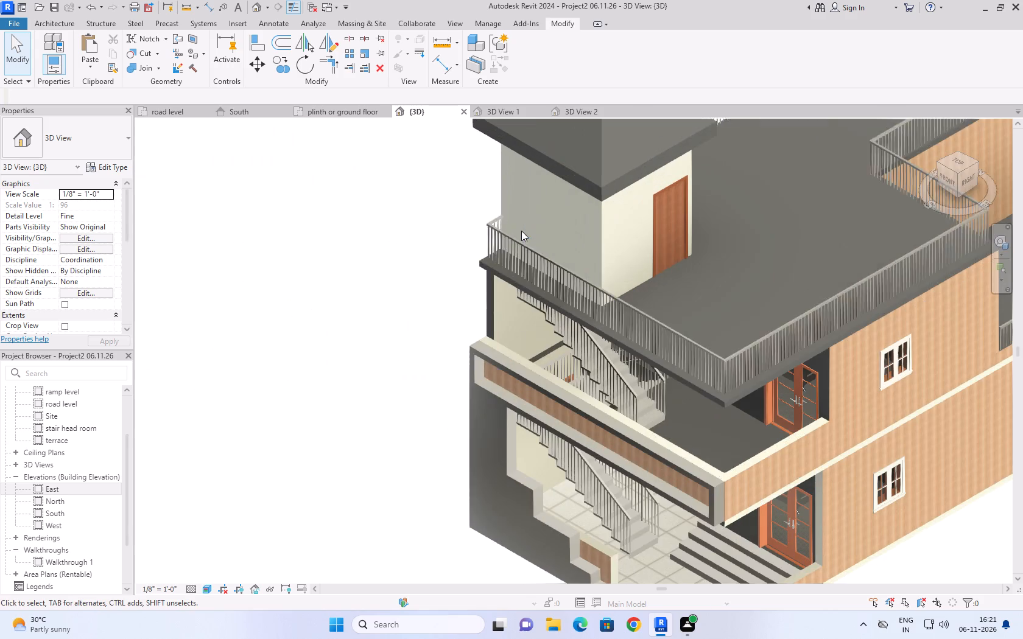
# Reopen the front facade's in-place casework, set the cladding's extrusion end to 6", and finish the model.
pyautogui.scroll(-3, 374, 265)
pyautogui.scroll(4, 478, 447)
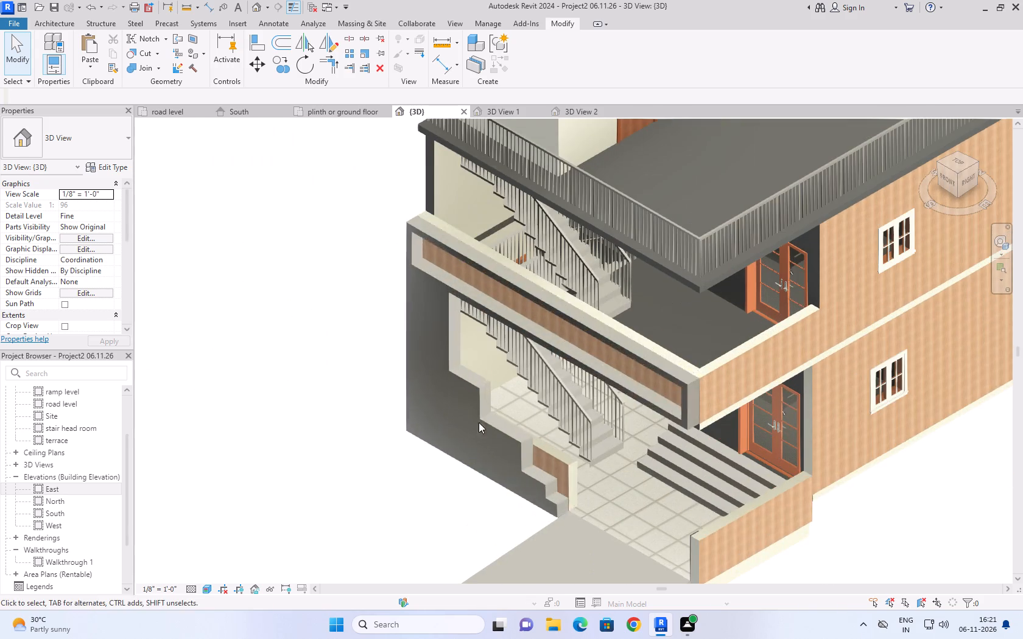
pyautogui.click(478, 390)
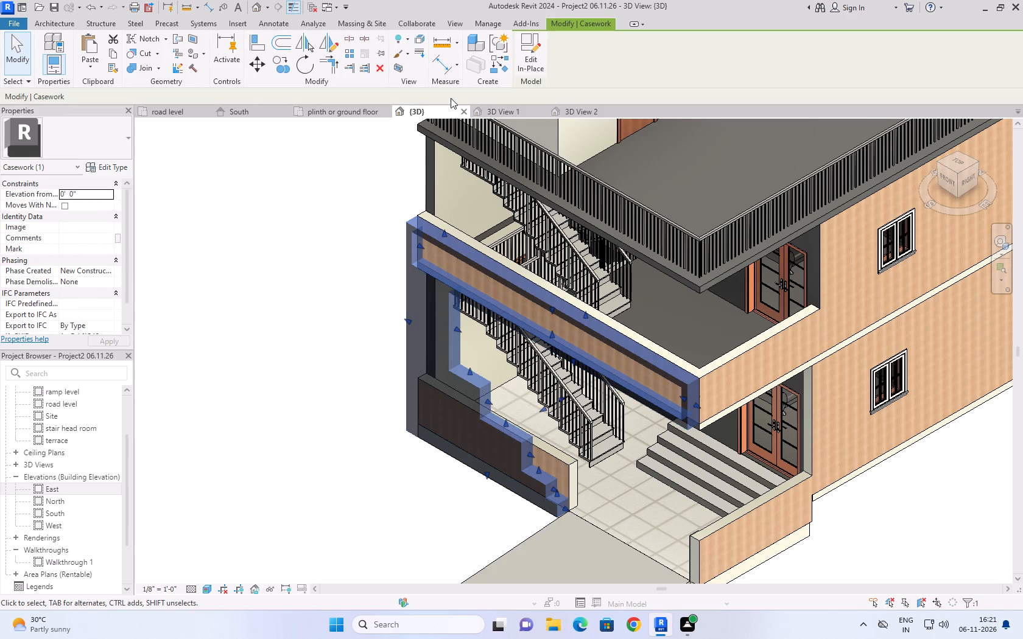
pyautogui.click(531, 61)
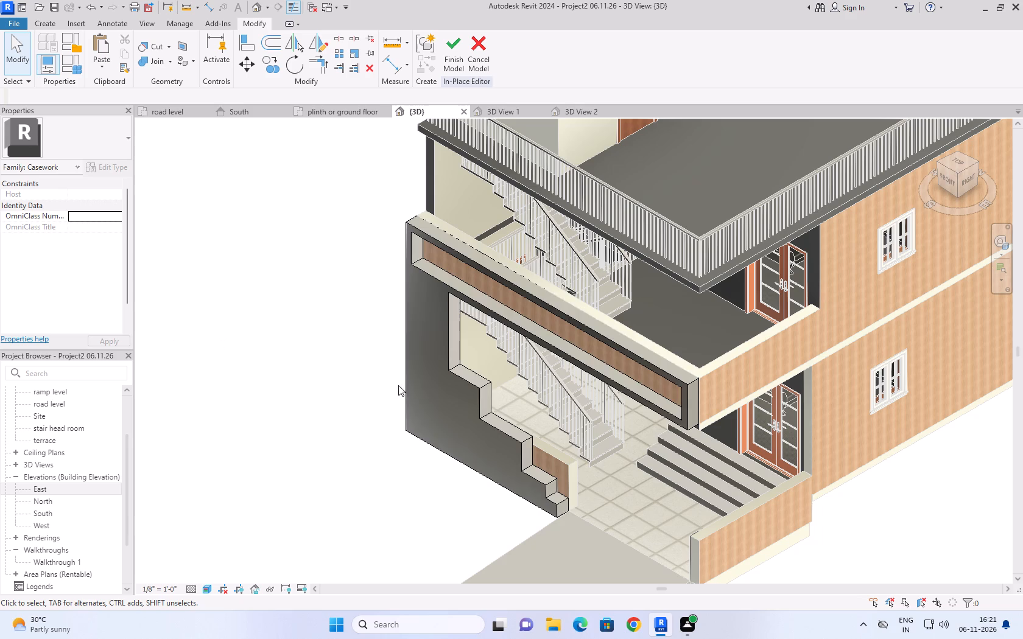
pyautogui.click(452, 361)
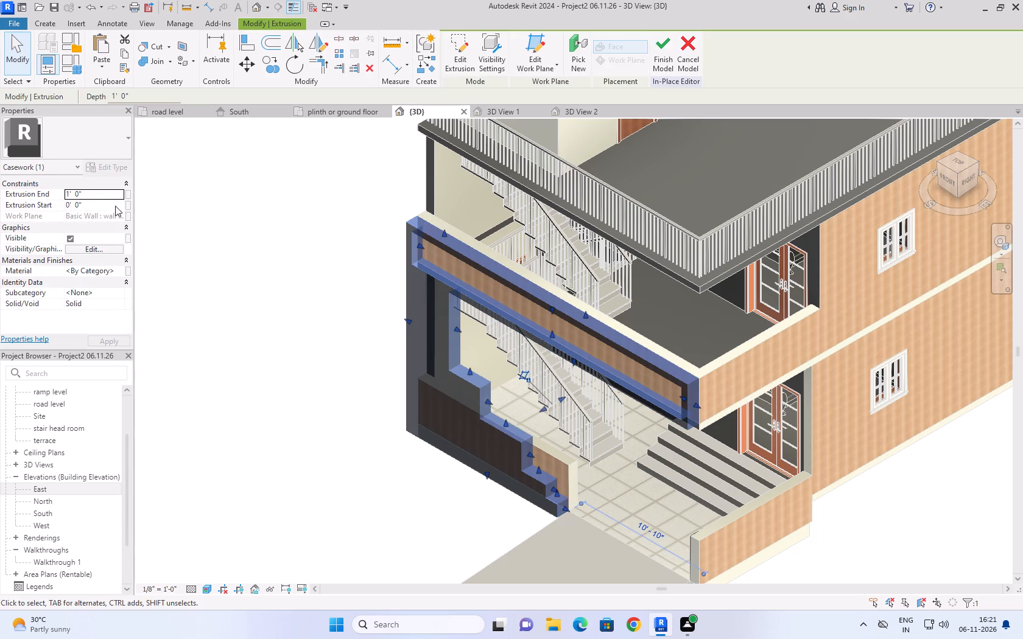
pyautogui.click(90, 197)
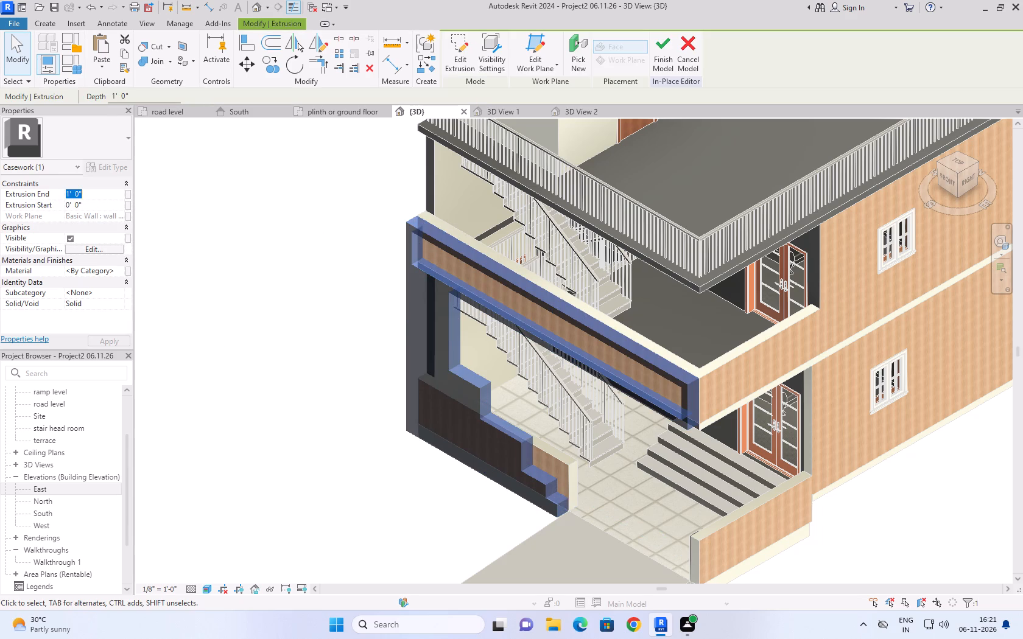
pyautogui.press('6')
pyautogui.write("''")
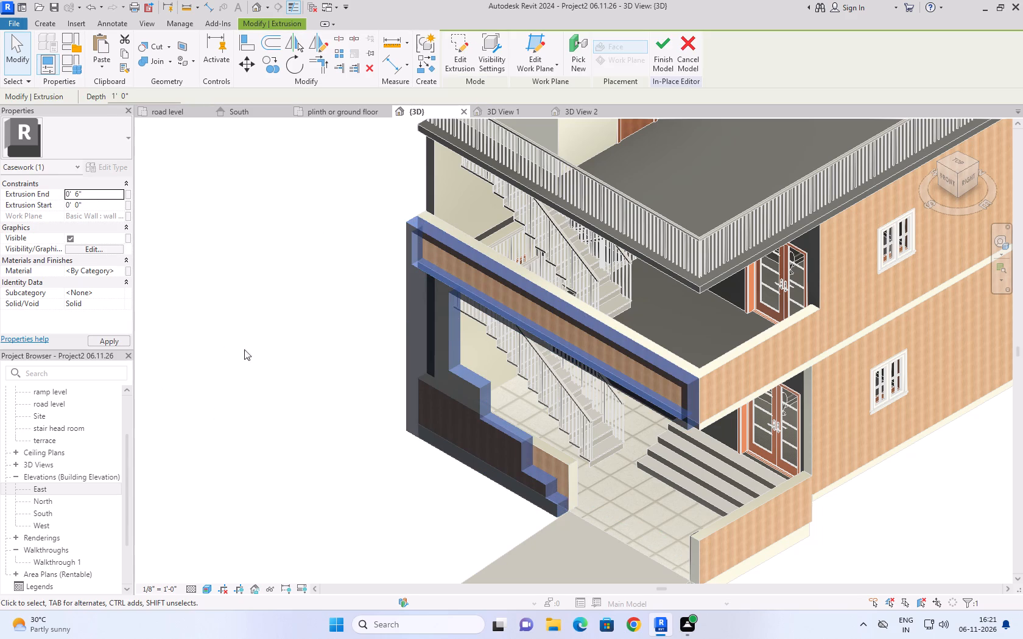
pyautogui.click(658, 51)
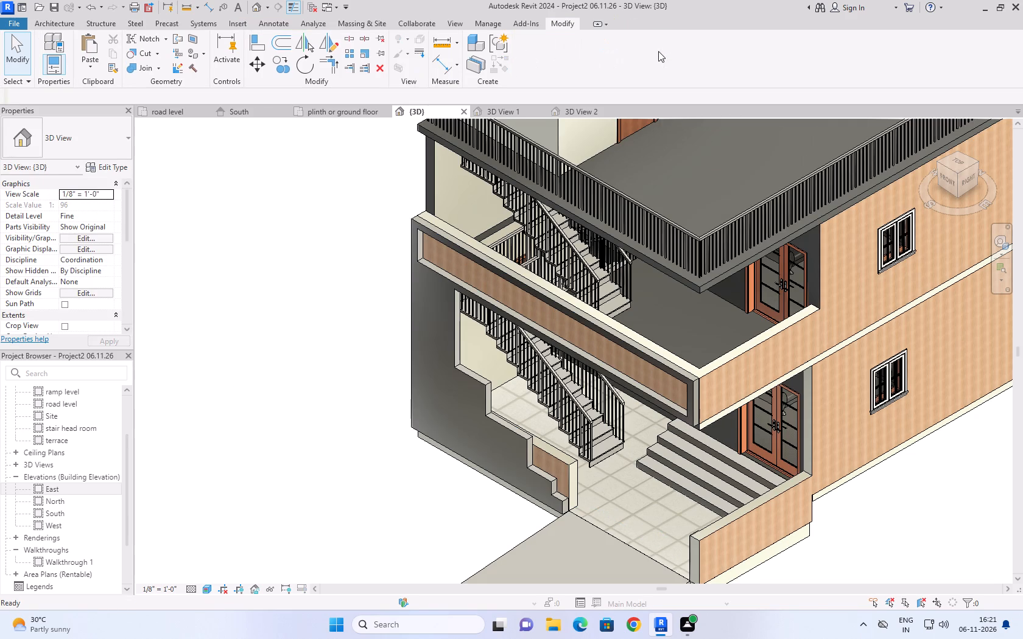
# Examine the thinner facade cladding, its stepped edge below the stair, and the whole building from the corner 3D view.
pyautogui.scroll(-3, 298, 235)
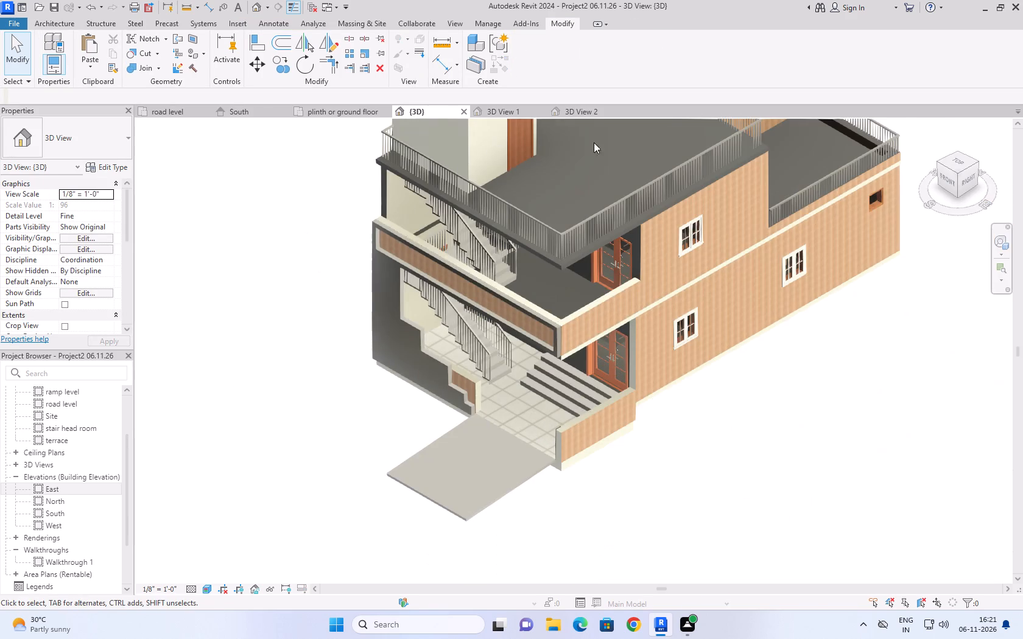
pyautogui.scroll(-4, 919, 268)
pyautogui.scroll(5, 920, 217)
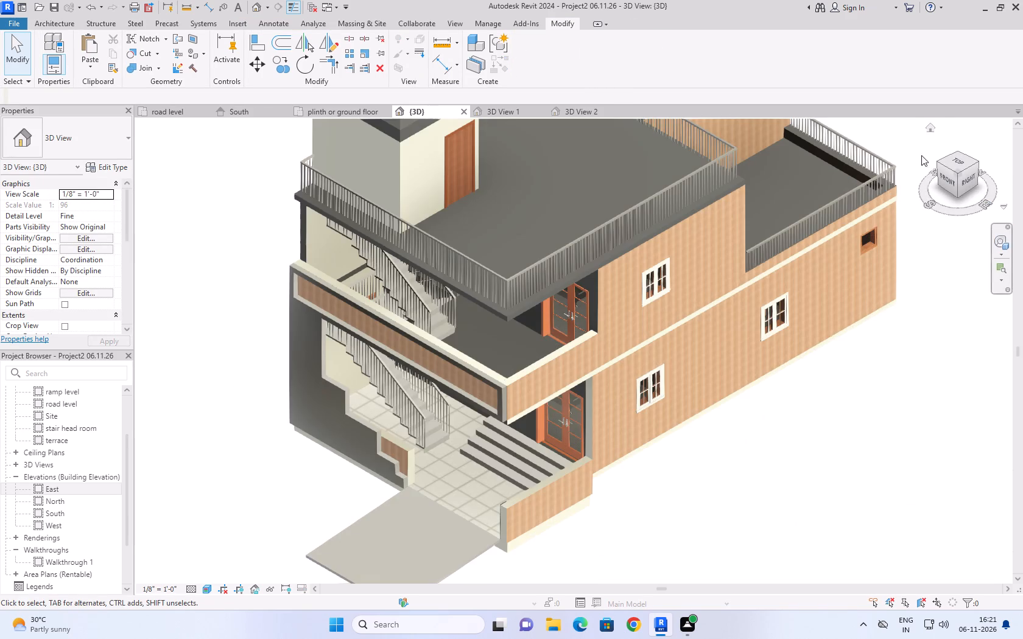
pyautogui.click(929, 128)
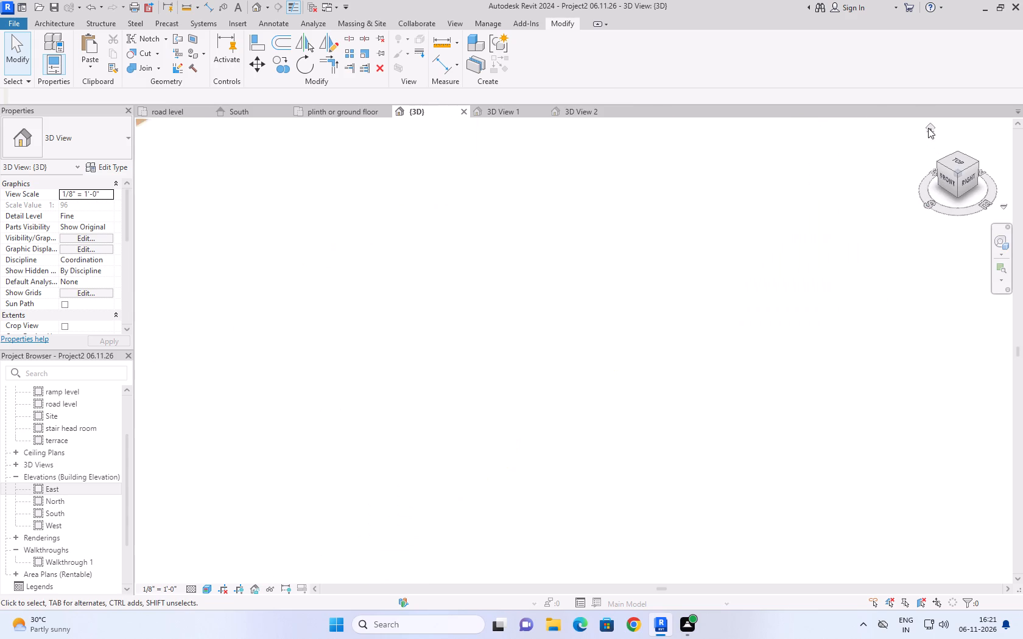
pyautogui.scroll(5, 616, 427)
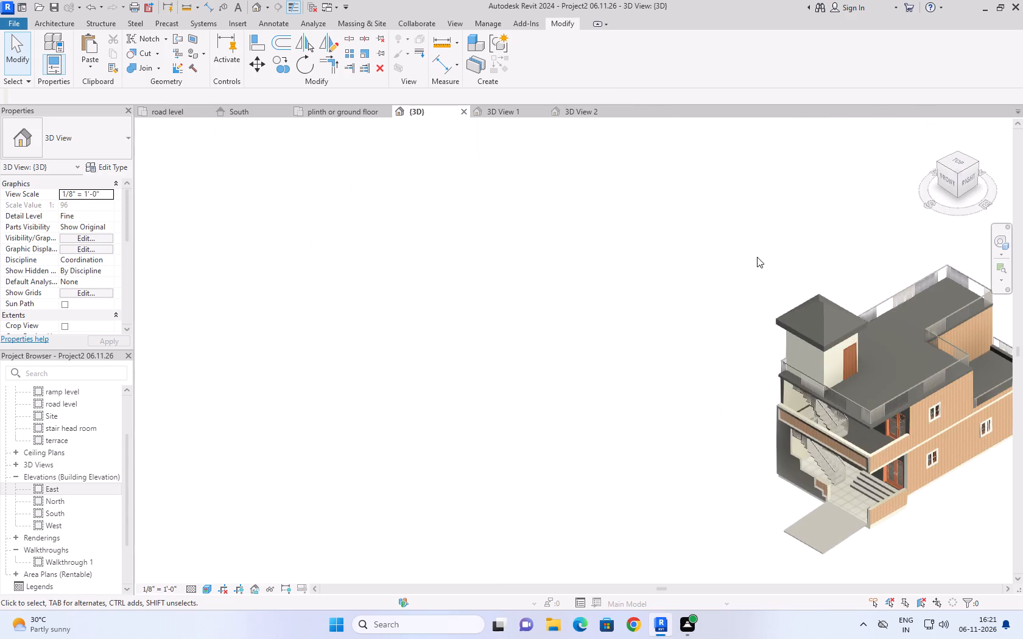
pyautogui.moveTo(758, 254); pyautogui.dragTo(394, 167, button='middle')
pyautogui.scroll(1, 758, 254)
pyautogui.scroll(6, 523, 429)
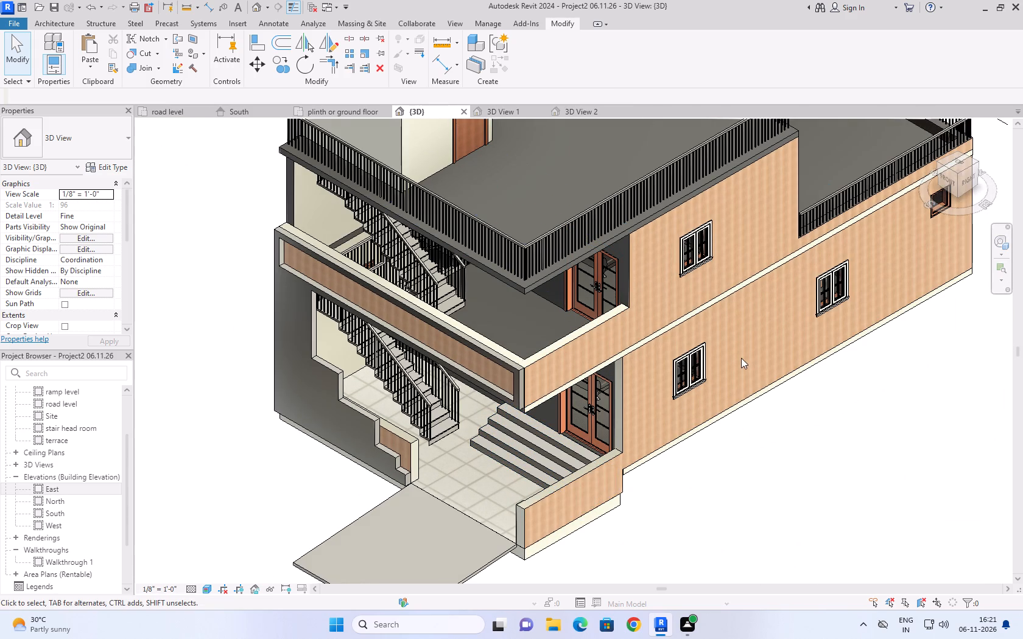
pyautogui.click(820, 447)
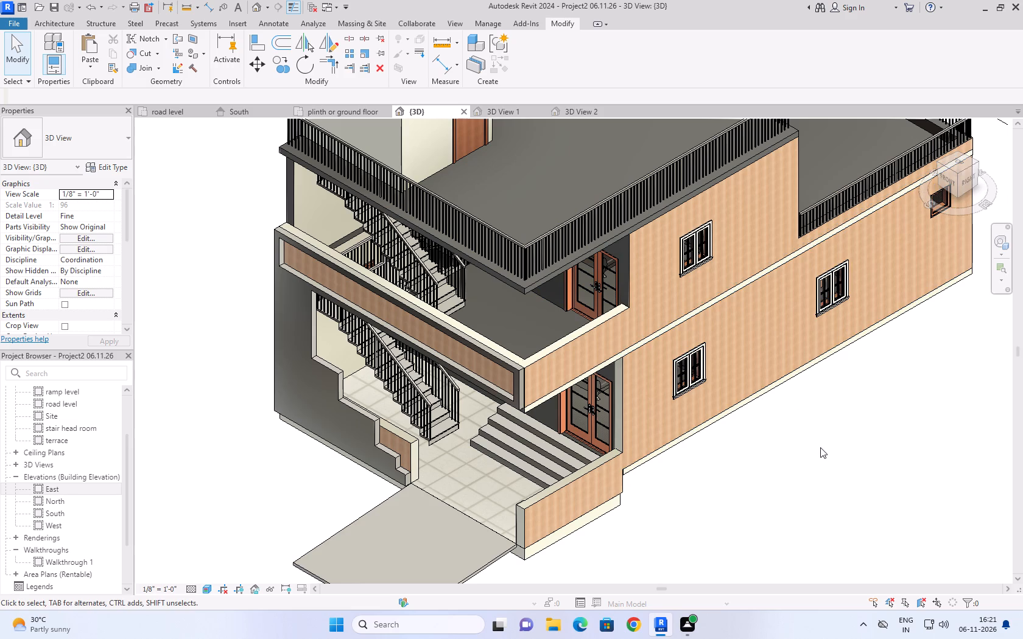
pyautogui.scroll(-2, 755, 421)
pyautogui.scroll(4, 389, 442)
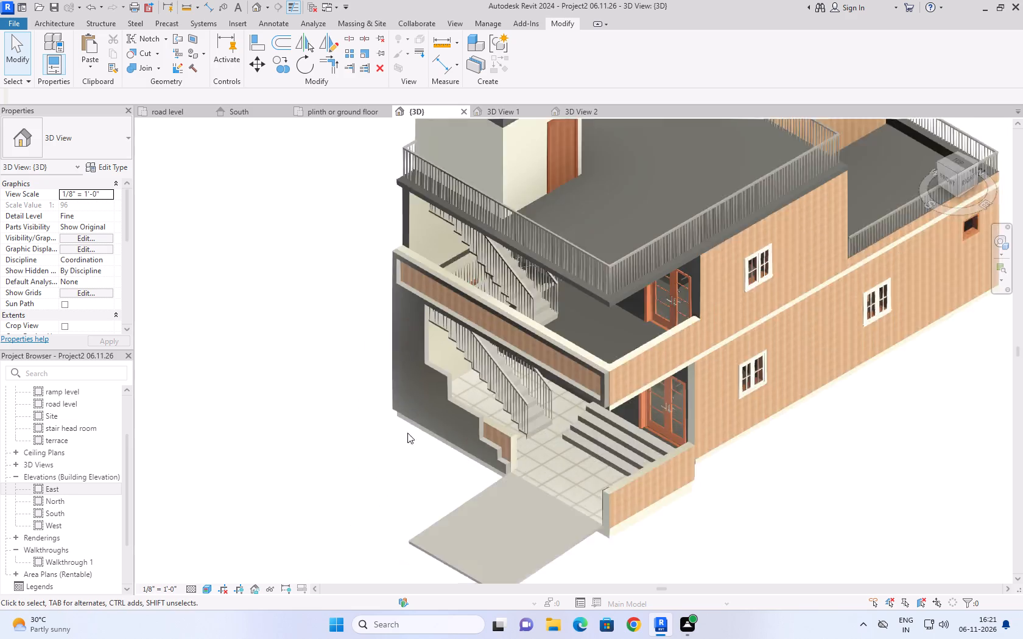
pyautogui.scroll(9, 505, 448)
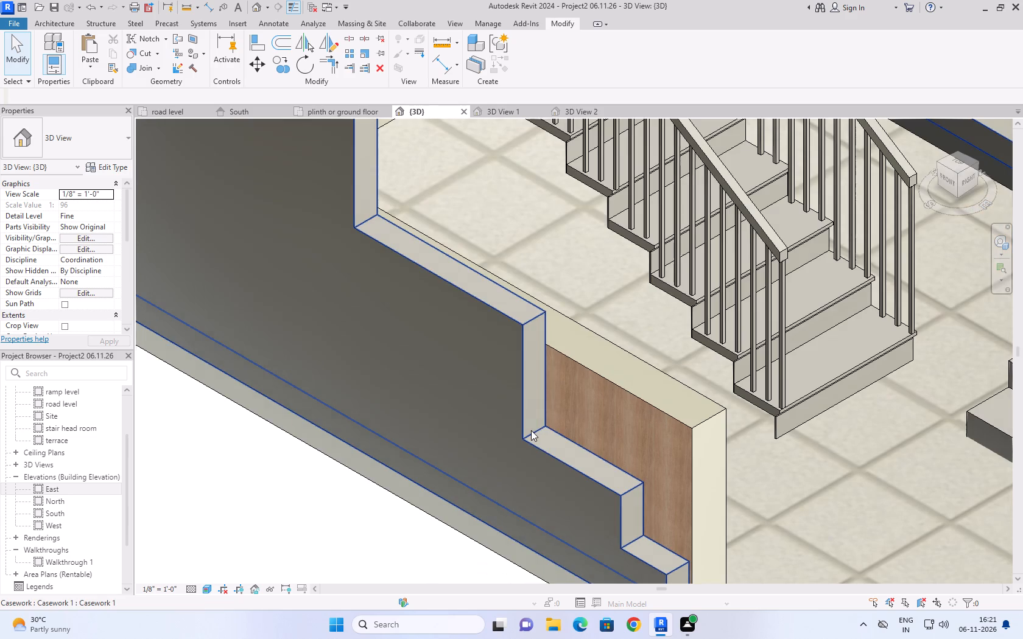
pyautogui.scroll(-7, 527, 267)
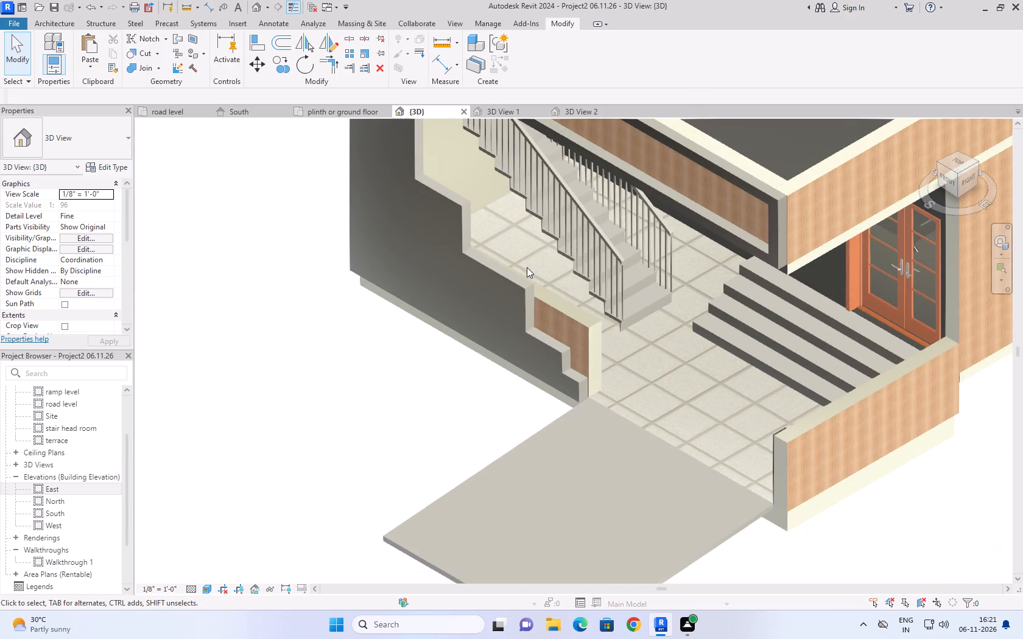
pyautogui.scroll(-8, 527, 267)
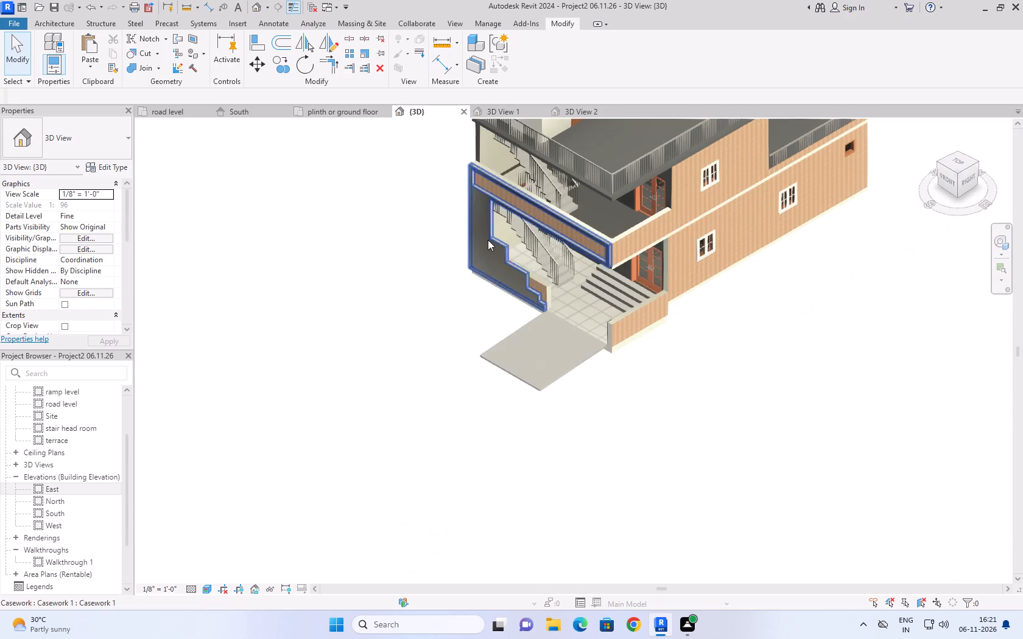
pyautogui.scroll(-1, 397, 146)
pyautogui.moveTo(396, 146); pyautogui.dragTo(349, 263, button='middle')
pyautogui.scroll(-1, 346, 270)
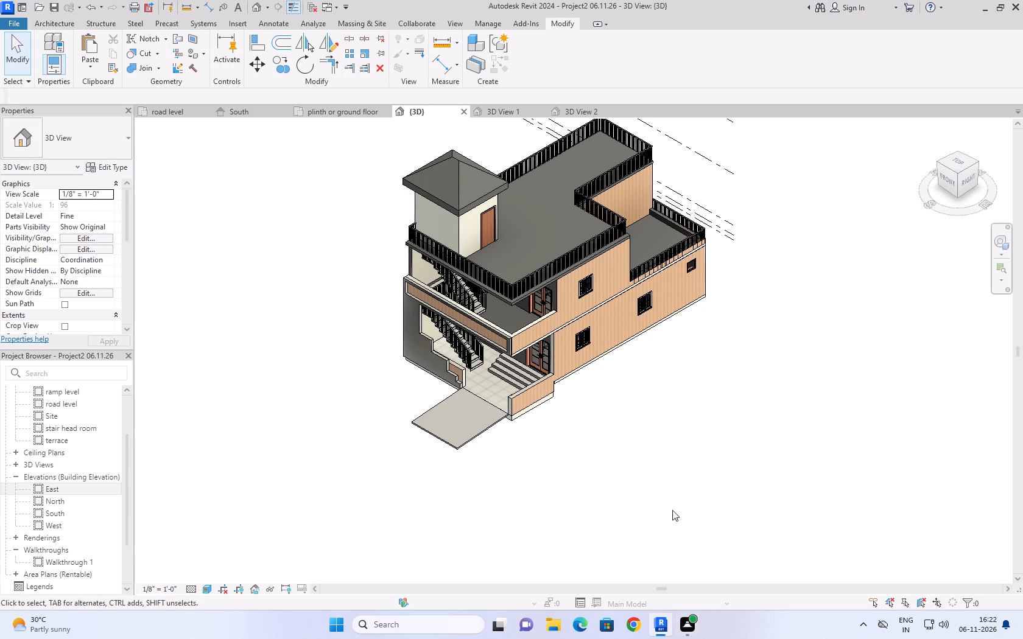
# In the plinth or ground floor plan, place a perspective camera in front of the house, aimed past its rear wall.
pyautogui.click(334, 116)
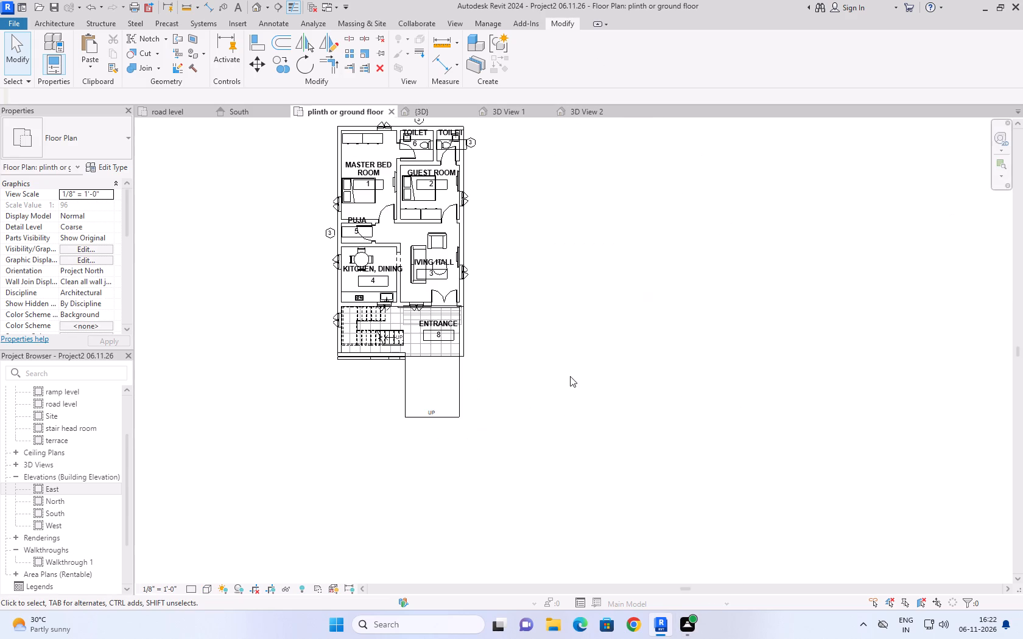
pyautogui.scroll(-3, 573, 374)
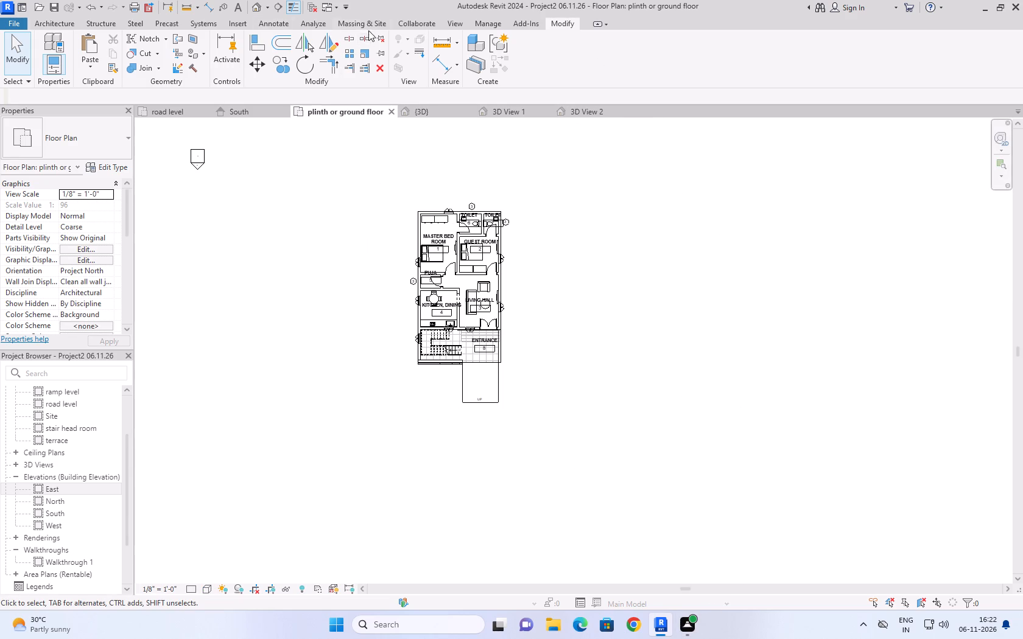
pyautogui.click(456, 23)
pyautogui.click(387, 68)
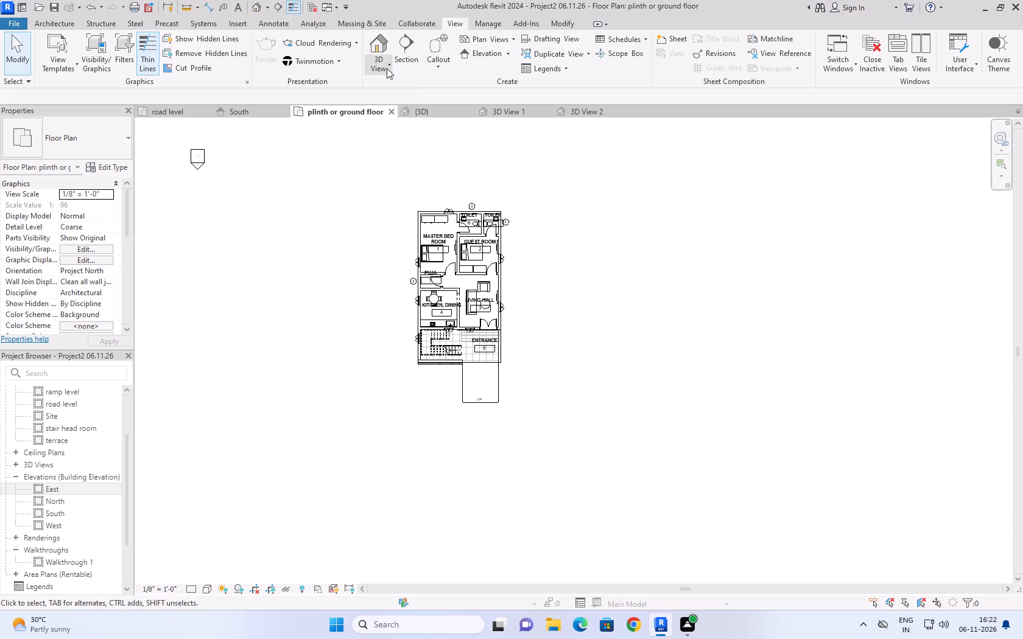
pyautogui.click(415, 111)
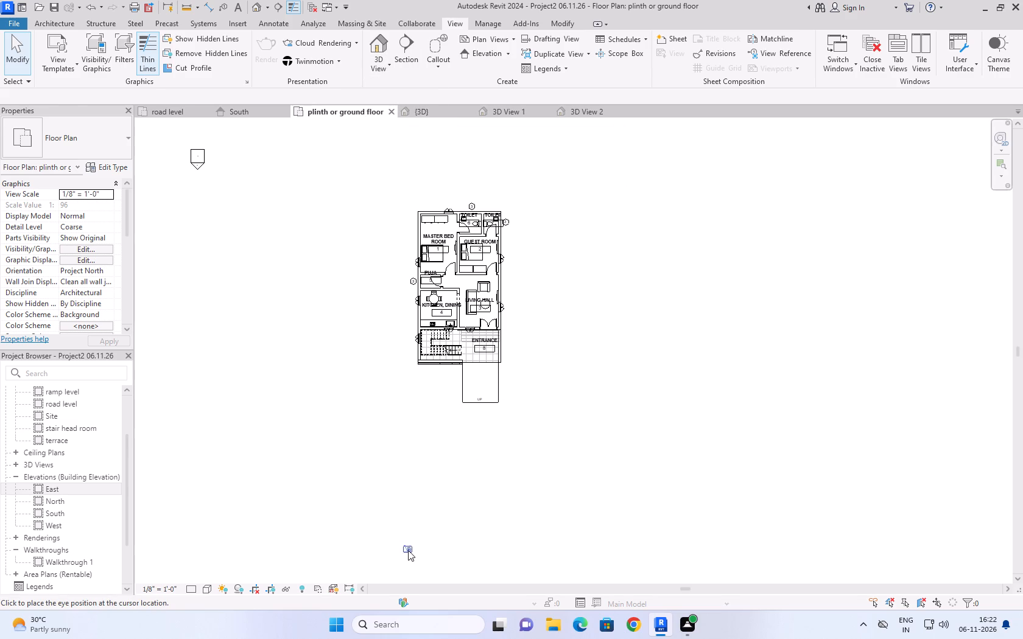
pyautogui.click(410, 553)
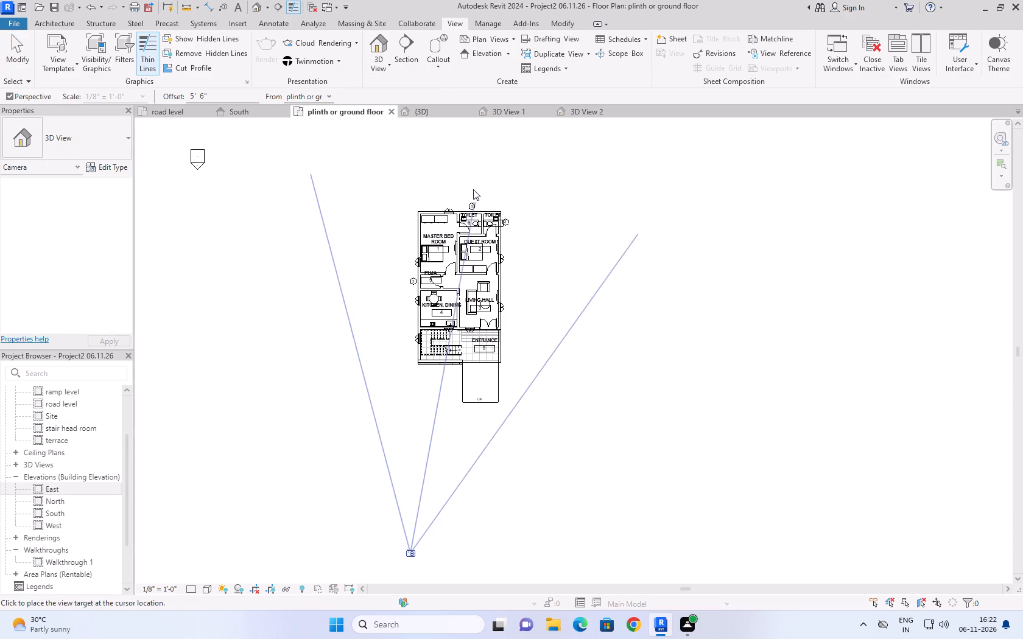
pyautogui.click(475, 164)
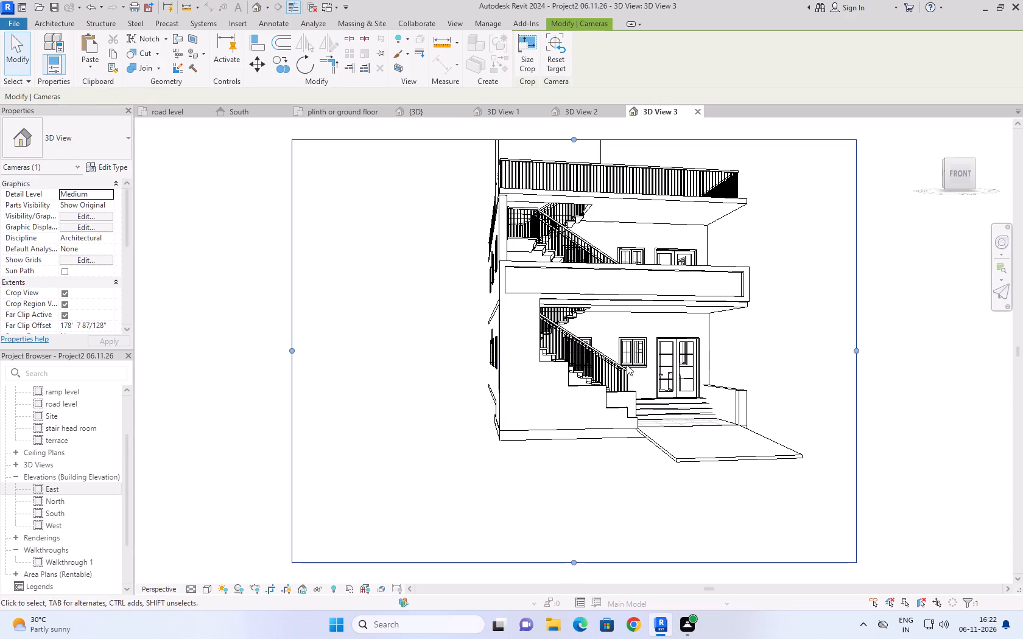
# Orbit the camera view to a raised front angle and extend the crop region upward to include the stair head roof.
pyautogui.keyDown('shift'); pyautogui.moveTo(779, 264); pyautogui.dragTo(772, 273, button='right'); pyautogui.keyUp('shift')
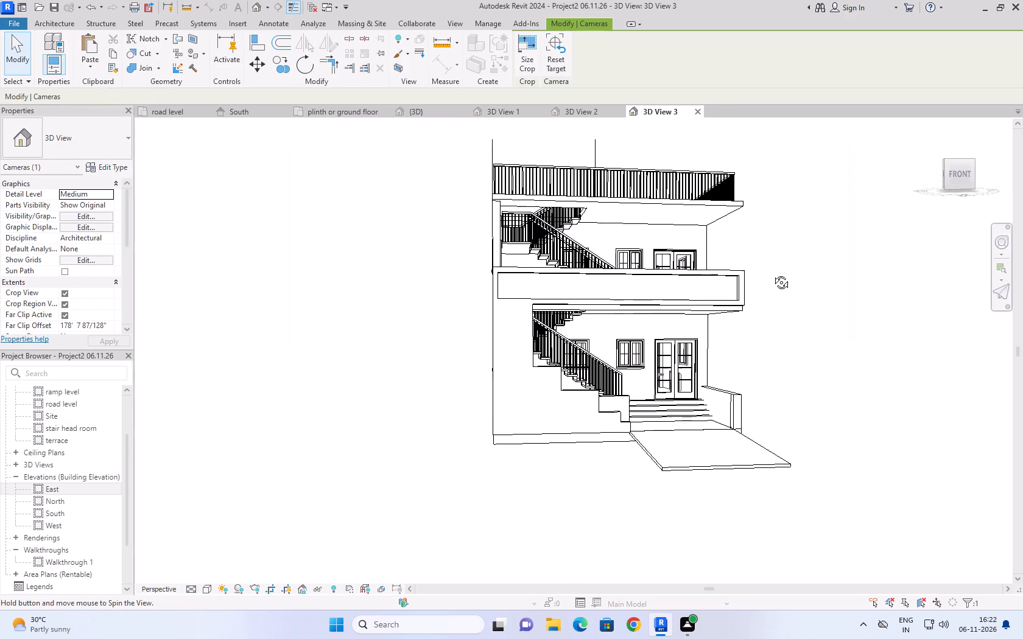
pyautogui.keyDown('shift'); pyautogui.moveTo(772, 273); pyautogui.dragTo(743, 400, button='right'); pyautogui.keyUp('shift')
pyautogui.moveTo(749, 305); pyautogui.dragTo(750, 323, button='right')
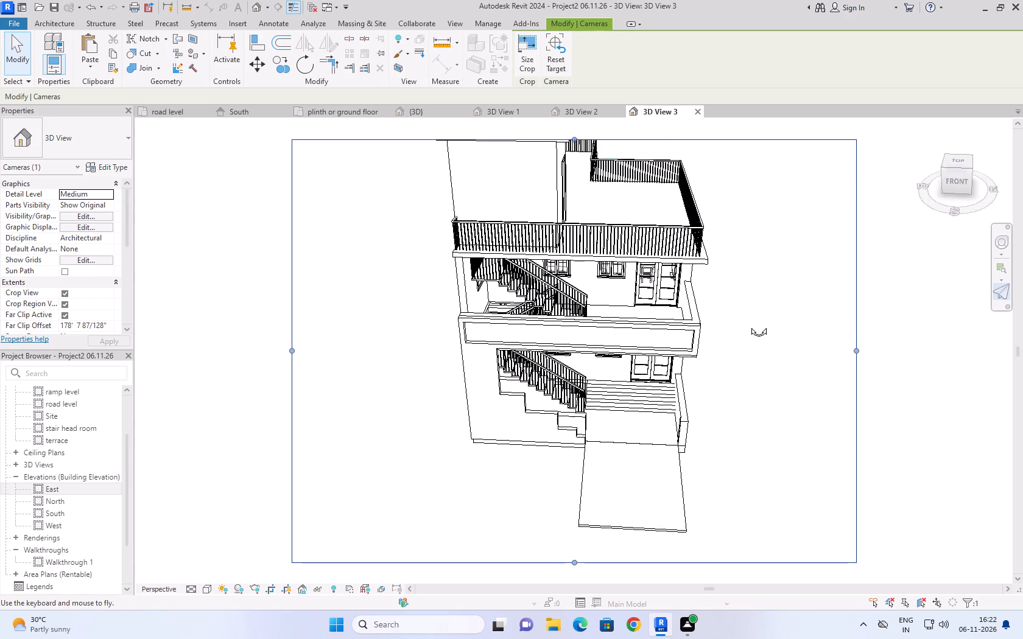
pyautogui.moveTo(750, 323); pyautogui.dragTo(750, 314, button='right')
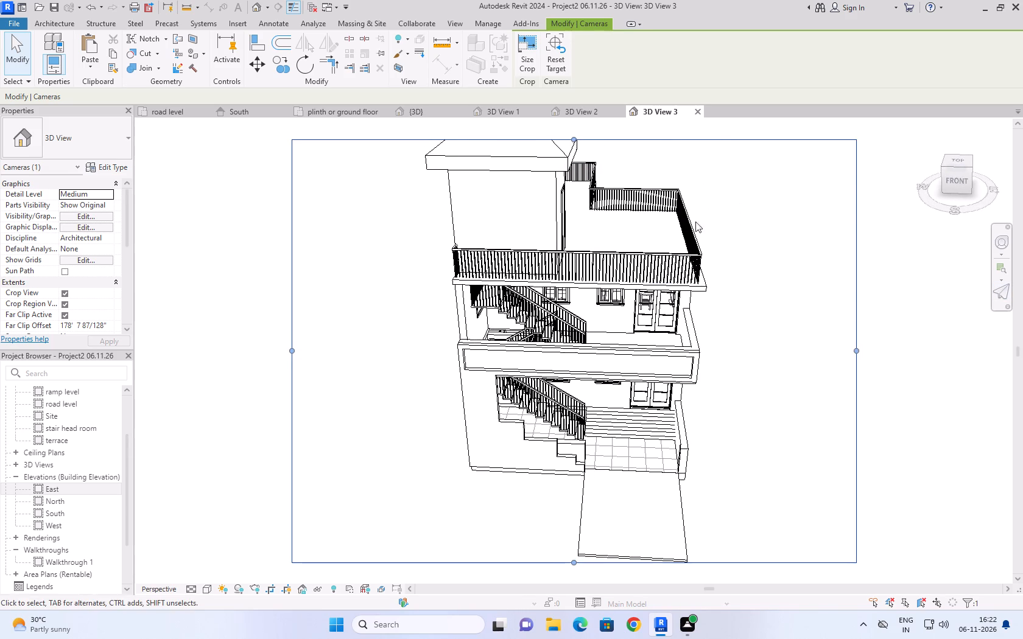
pyautogui.moveTo(574, 142); pyautogui.dragTo(578, 116)
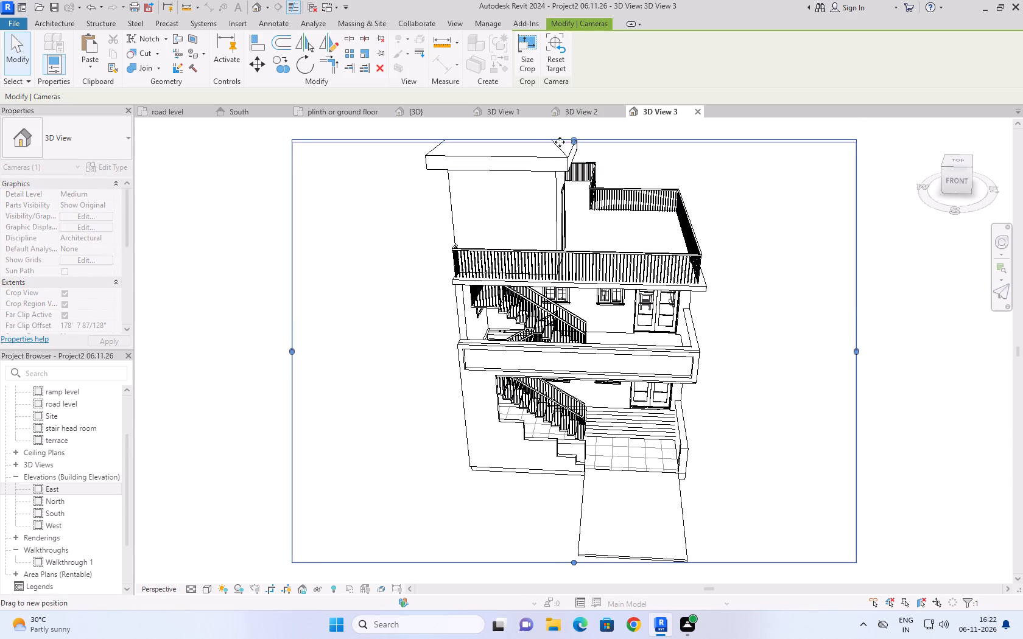
pyautogui.click(563, 126)
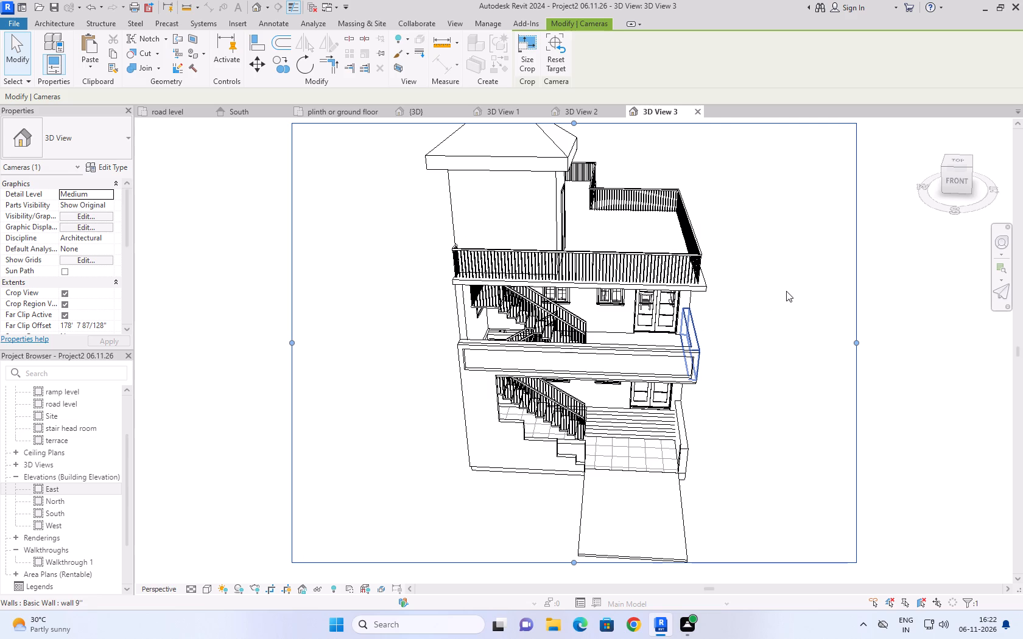
# Render the camera view at Medium quality with printer resolution at 150 DPI.
pyautogui.write('rr')
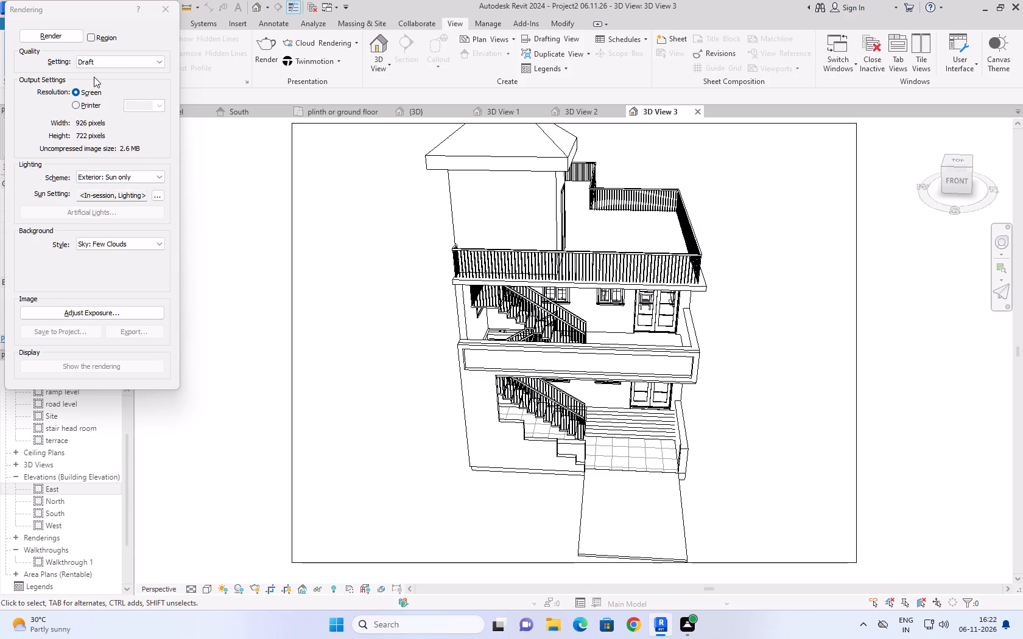
pyautogui.click(118, 60)
pyautogui.click(116, 74)
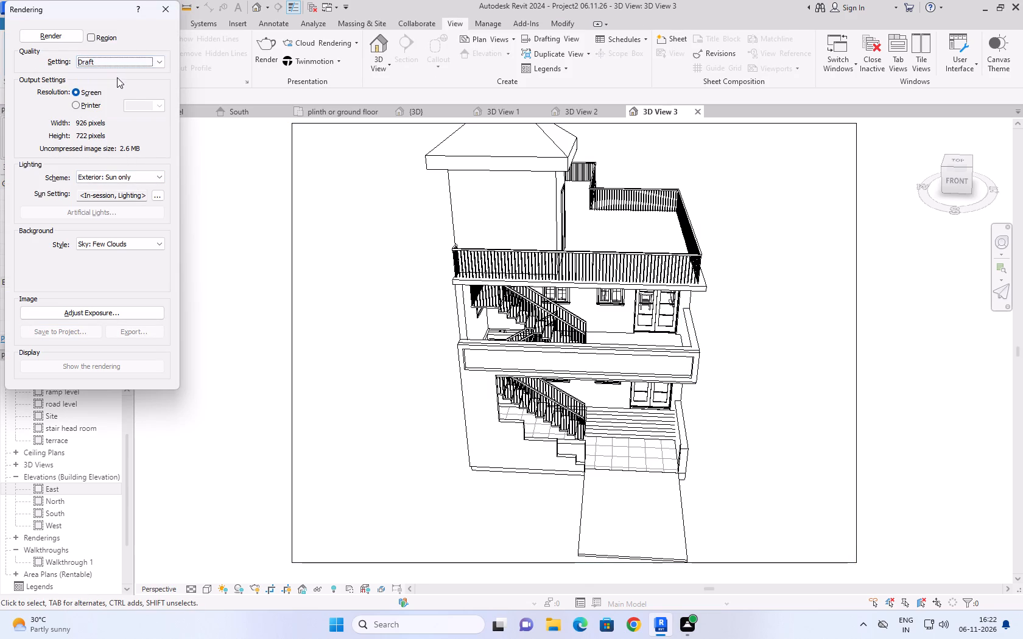
pyautogui.click(148, 63)
pyautogui.click(138, 77)
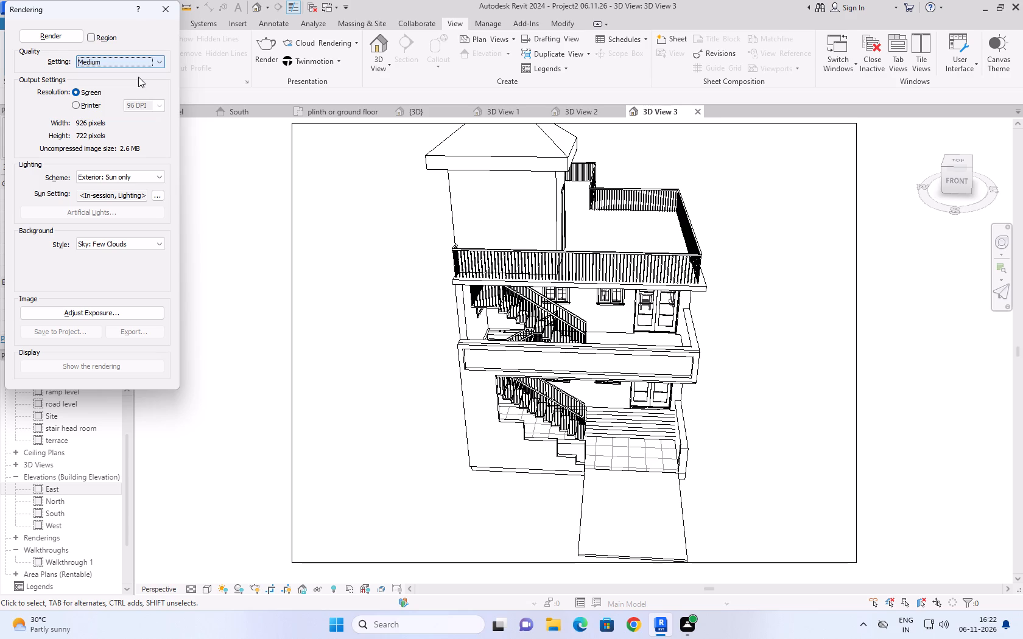
pyautogui.click(85, 101)
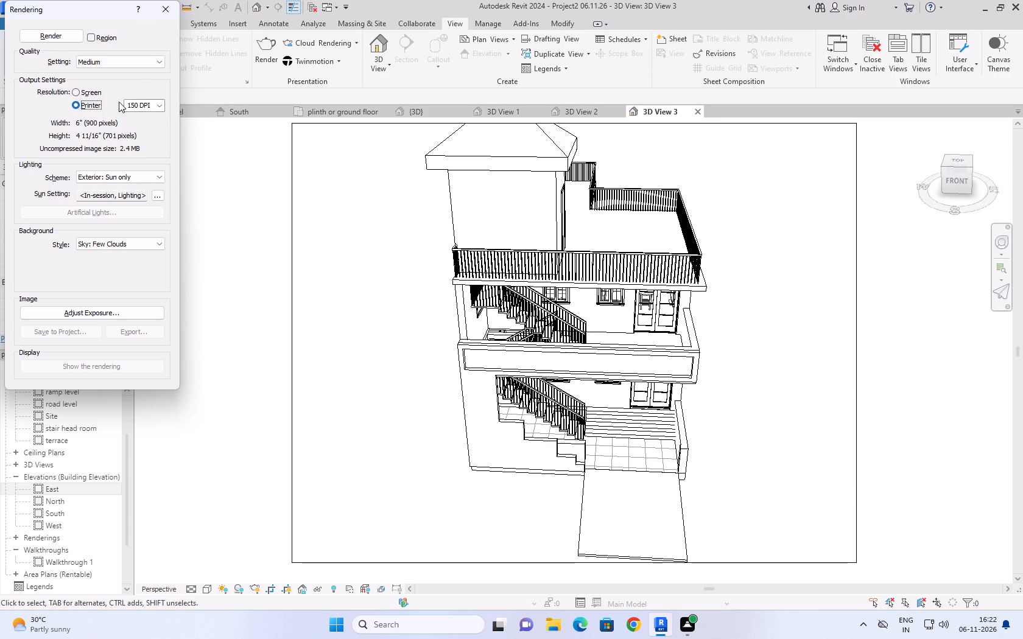
pyautogui.click(55, 35)
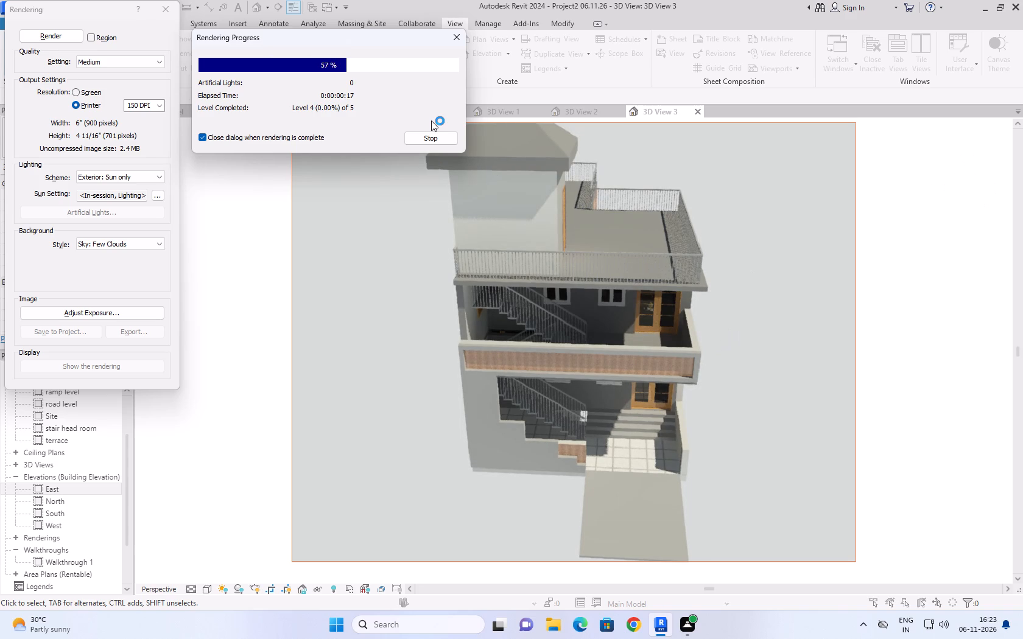
# Stop the running render and close 3D View 3 to return to the plinth or ground floor plan.
pyautogui.click(455, 41)
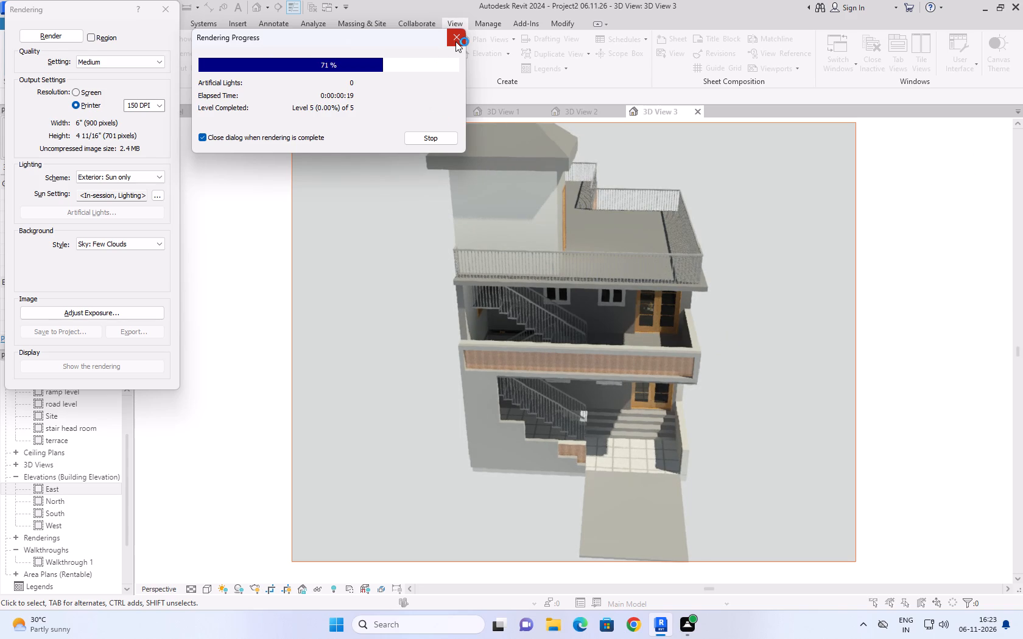
pyautogui.click(533, 314)
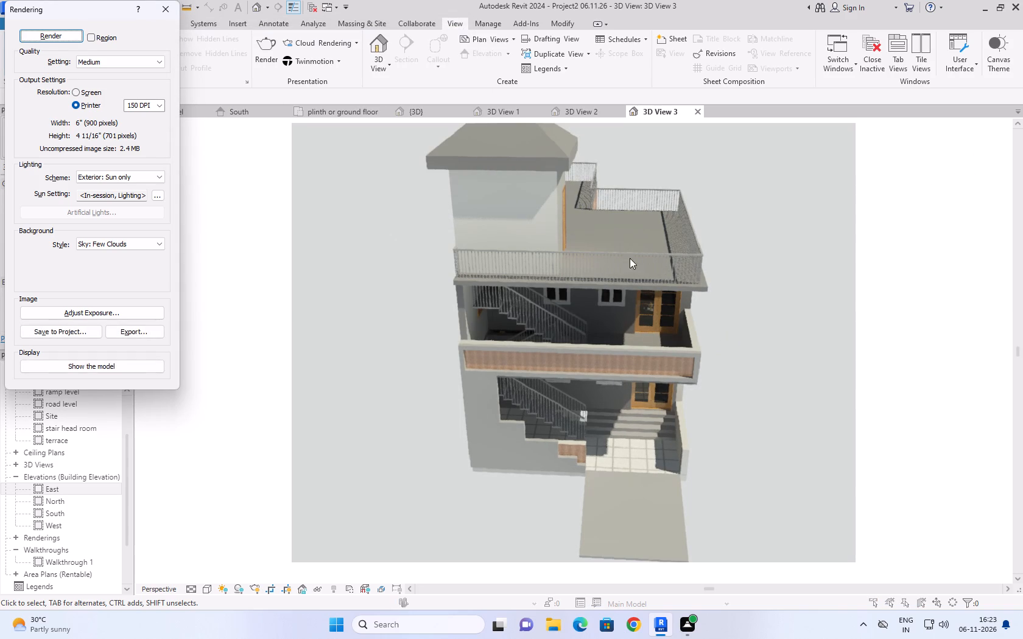
pyautogui.click(166, 17)
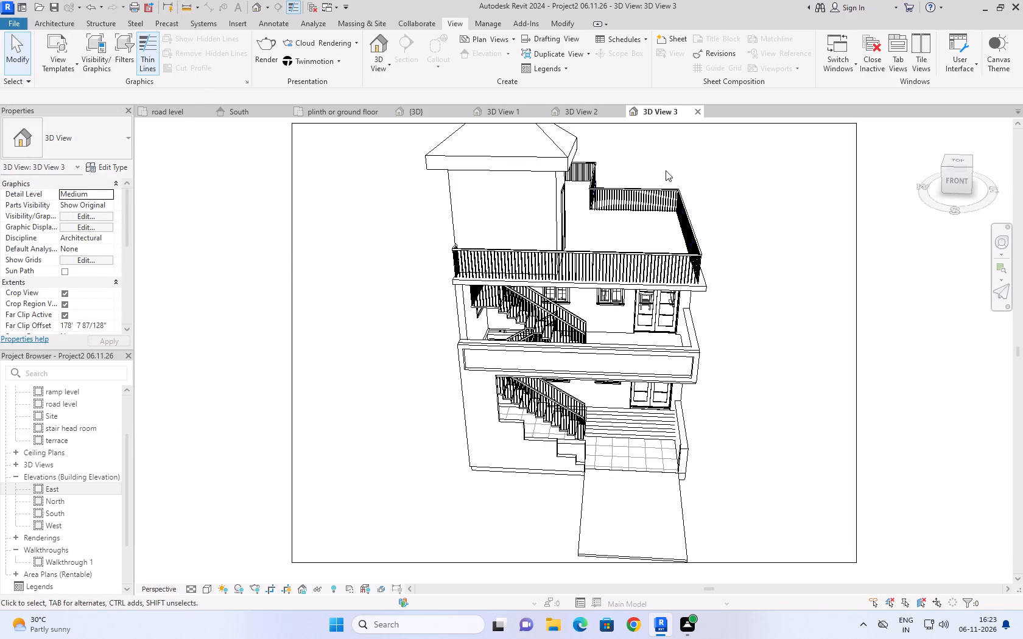
pyautogui.click(697, 116)
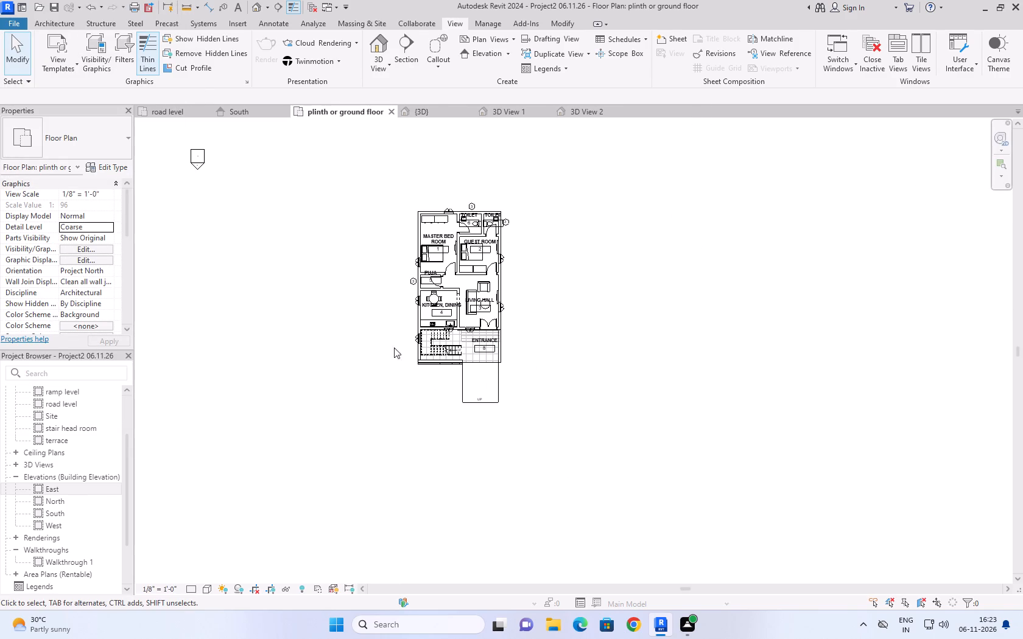
# Place a perspective camera off the house's front-right corner in the plan, aimed diagonally past its rear-left corner.
pyautogui.click(382, 68)
pyautogui.click(383, 110)
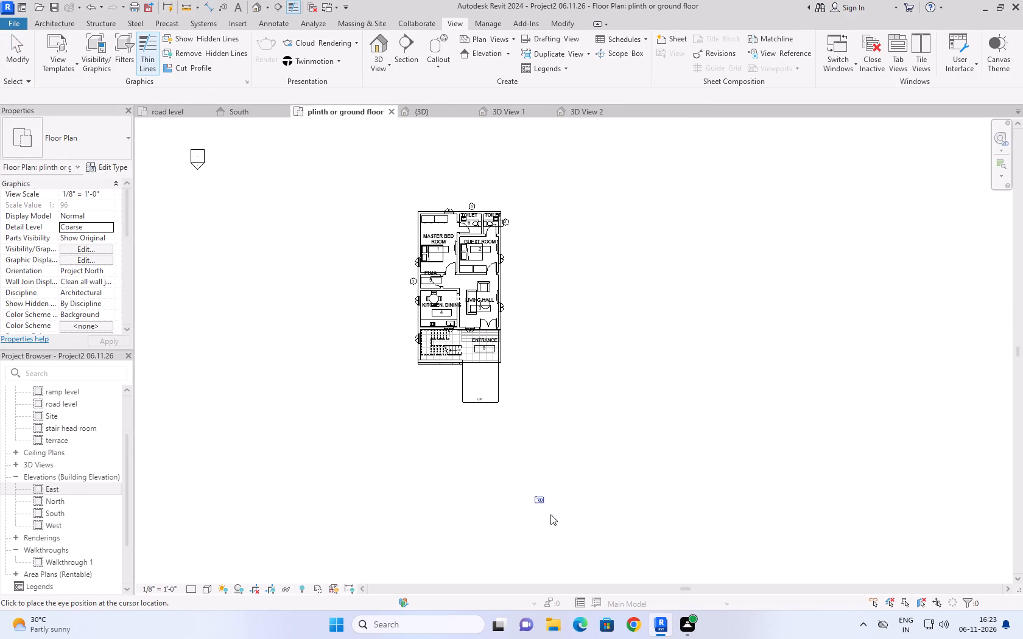
pyautogui.click(644, 542)
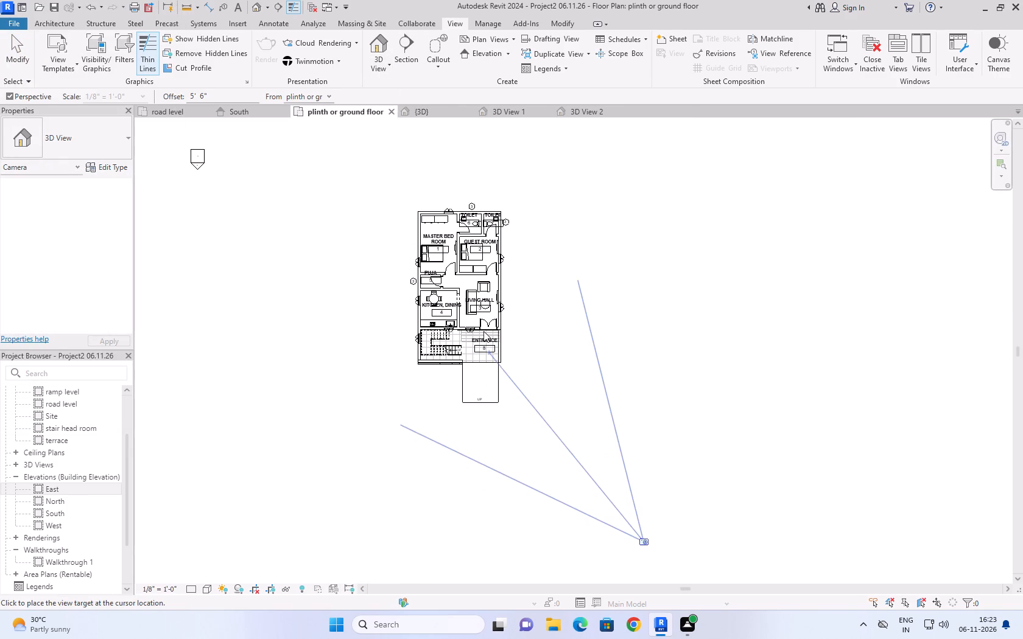
pyautogui.click(395, 172)
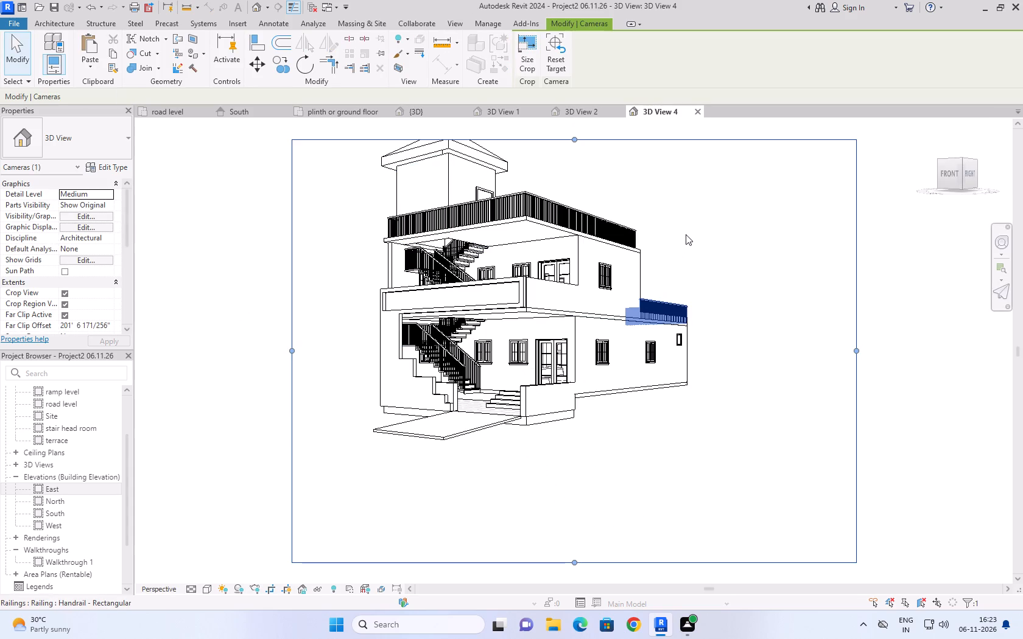
# Orbit the new camera view around the house to a raised front-left corner angle with the whole building inside the crop region.
pyautogui.keyDown('shift'); pyautogui.moveTo(686, 232); pyautogui.dragTo(683, 265, button='right'); pyautogui.keyUp('shift')
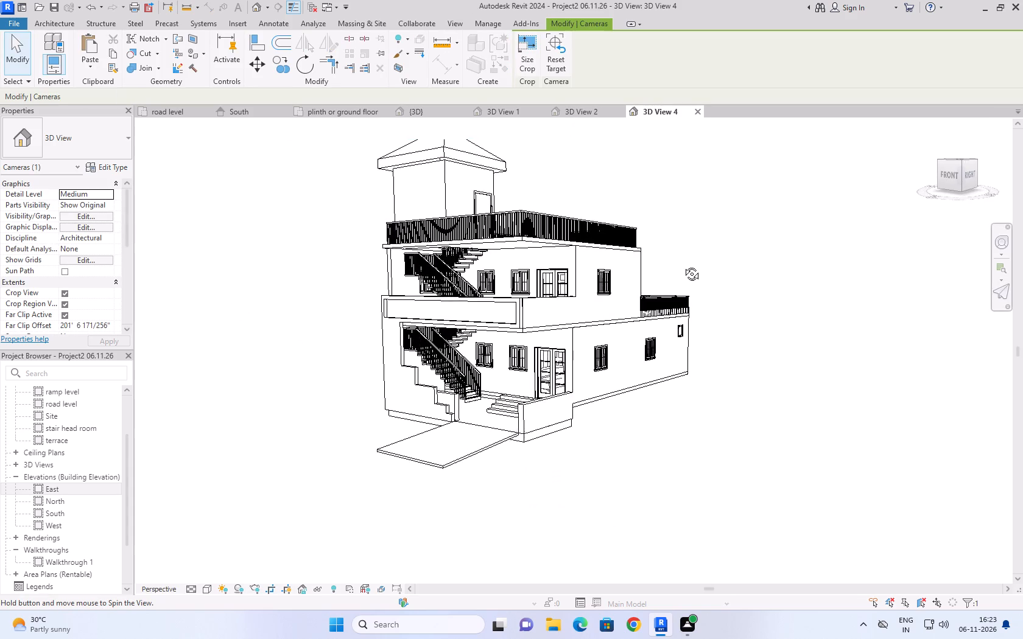
pyautogui.keyDown('shift'); pyautogui.moveTo(683, 265); pyautogui.dragTo(684, 354, button='right'); pyautogui.keyUp('shift')
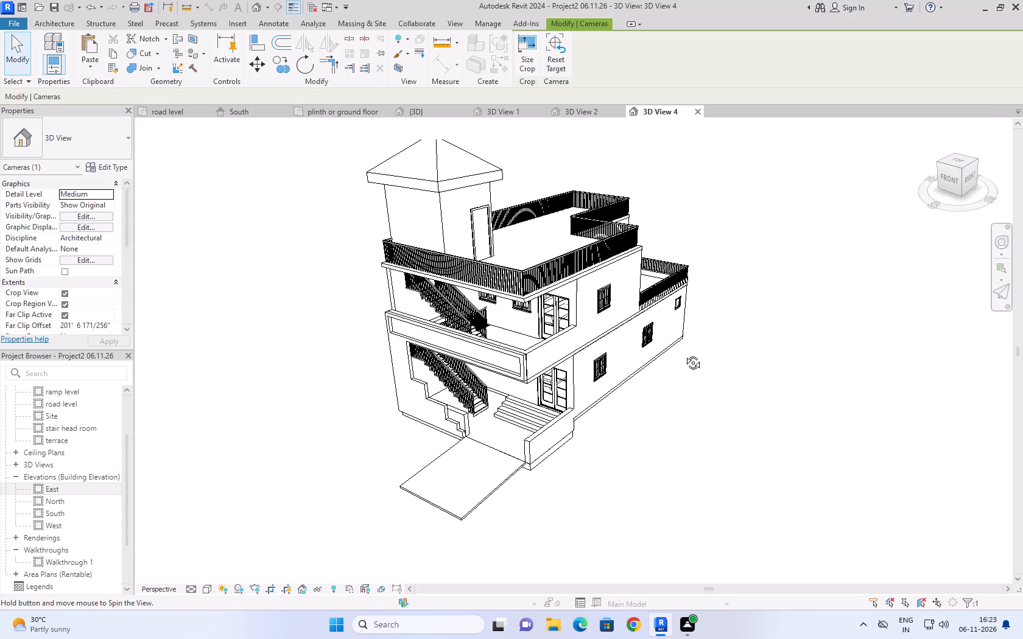
pyautogui.keyDown('shift'); pyautogui.moveTo(684, 354); pyautogui.dragTo(639, 320, button='right'); pyautogui.keyUp('shift')
pyautogui.keyDown('shift'); pyautogui.moveTo(683, 354); pyautogui.dragTo(644, 330); pyautogui.keyUp('shift')
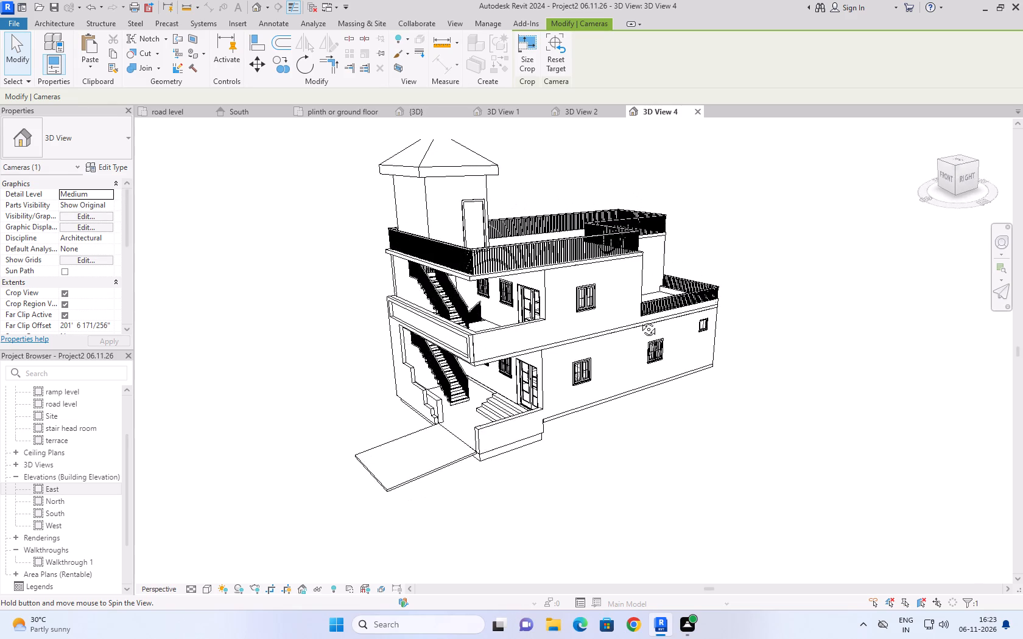
pyautogui.keyDown('shift'); pyautogui.moveTo(639, 320); pyautogui.dragTo(415, 304, button='right'); pyautogui.keyUp('shift')
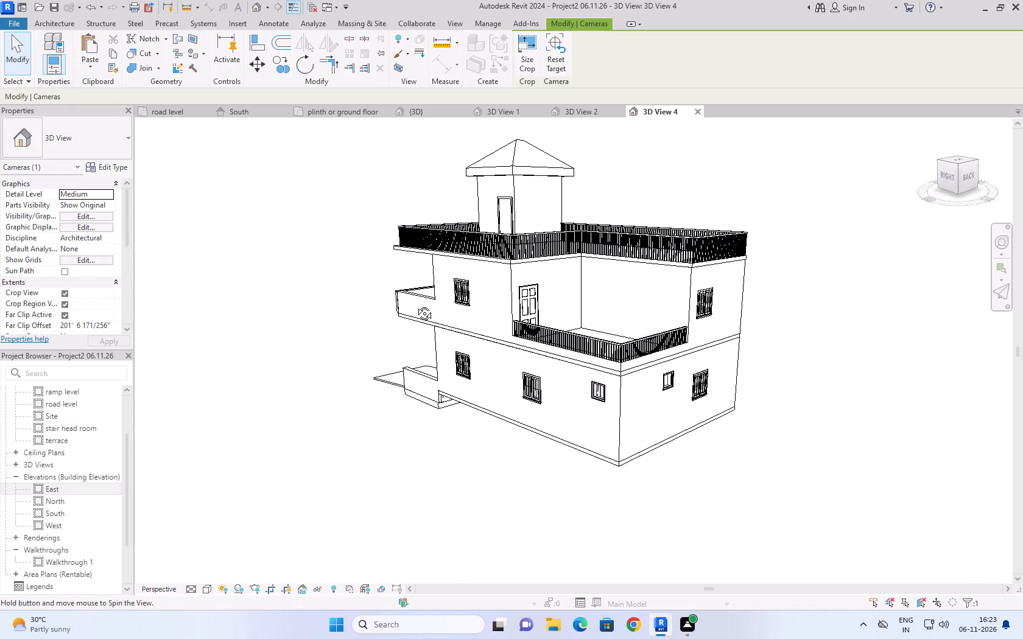
pyautogui.keyDown('shift'); pyautogui.moveTo(415, 304); pyautogui.dragTo(491, 333, button='right'); pyautogui.keyUp('shift')
pyautogui.keyDown('shift'); pyautogui.moveTo(359, 301); pyautogui.dragTo(491, 333); pyautogui.keyUp('shift')
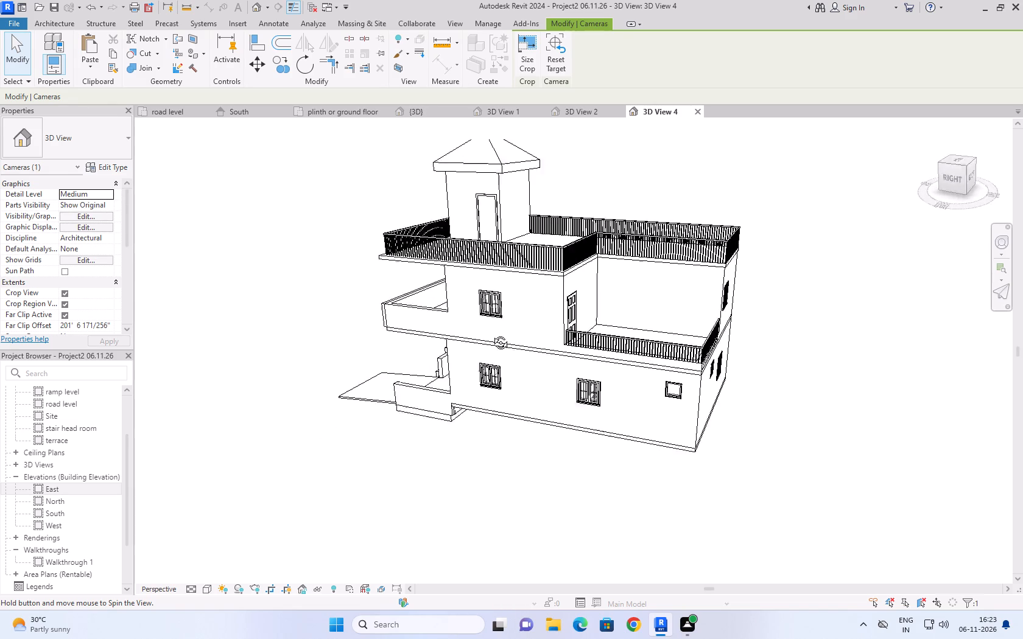
pyautogui.keyDown('shift'); pyautogui.moveTo(491, 333); pyautogui.dragTo(768, 340, button='right'); pyautogui.keyUp('shift')
pyautogui.keyDown('shift'); pyautogui.moveTo(491, 333); pyautogui.dragTo(768, 340); pyautogui.keyUp('shift')
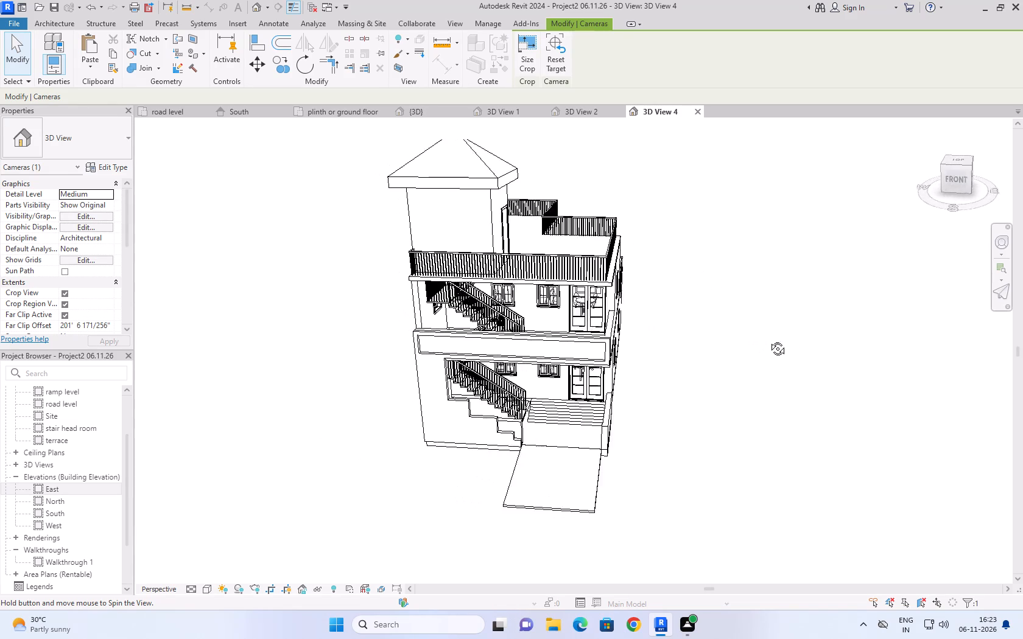
pyautogui.keyDown('shift'); pyautogui.moveTo(768, 340); pyautogui.dragTo(868, 394, button='right'); pyautogui.keyUp('shift')
pyautogui.keyDown('shift'); pyautogui.moveTo(768, 340); pyautogui.dragTo(868, 394); pyautogui.keyUp('shift')
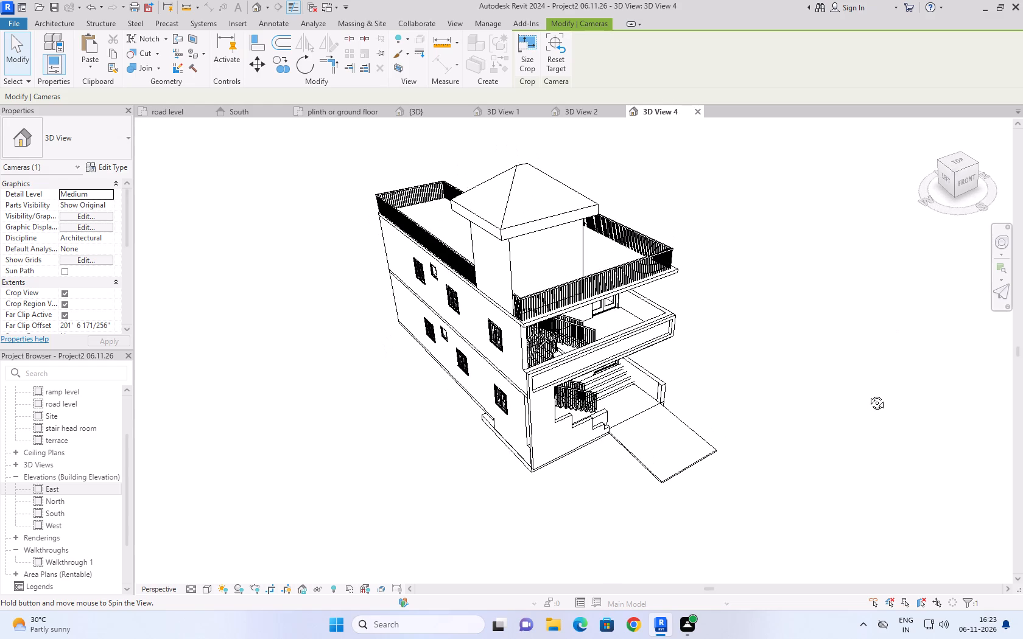
pyautogui.keyDown('shift'); pyautogui.moveTo(868, 394); pyautogui.dragTo(856, 350); pyautogui.keyUp('shift')
pyautogui.keyDown('shift'); pyautogui.moveTo(868, 394); pyautogui.dragTo(856, 350, button='right'); pyautogui.keyUp('shift')
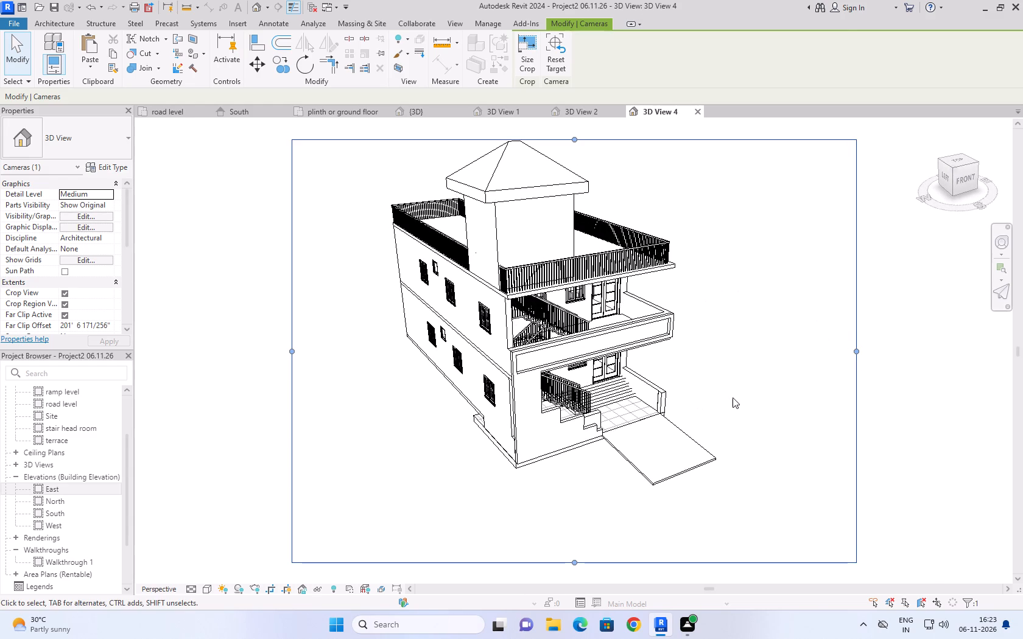
# Render the front-left camera view at Medium quality with printer resolution at 150 DPI.
pyautogui.write('rr')
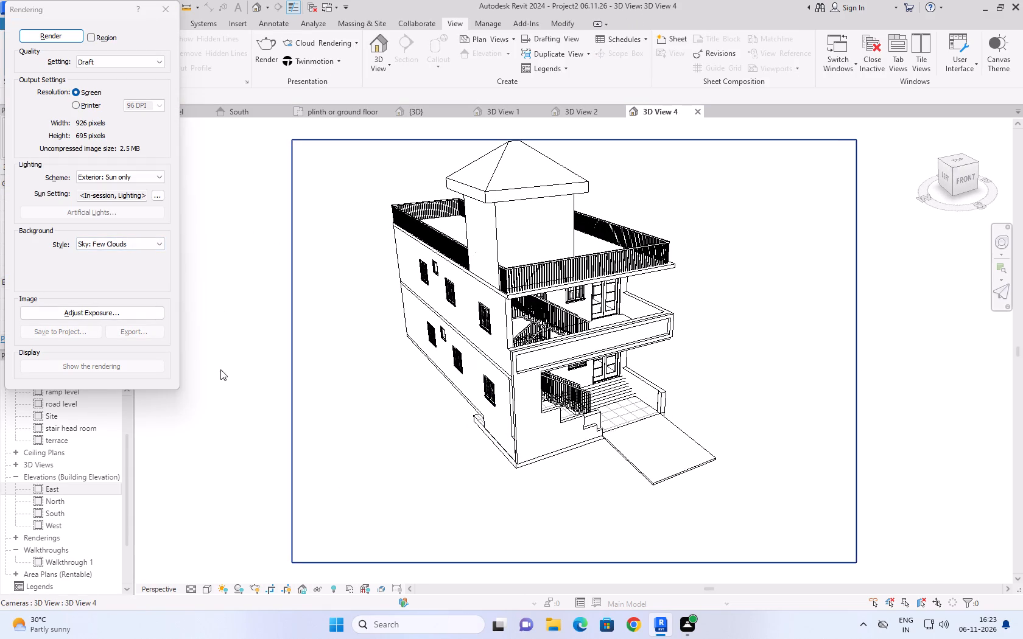
pyautogui.click(83, 61)
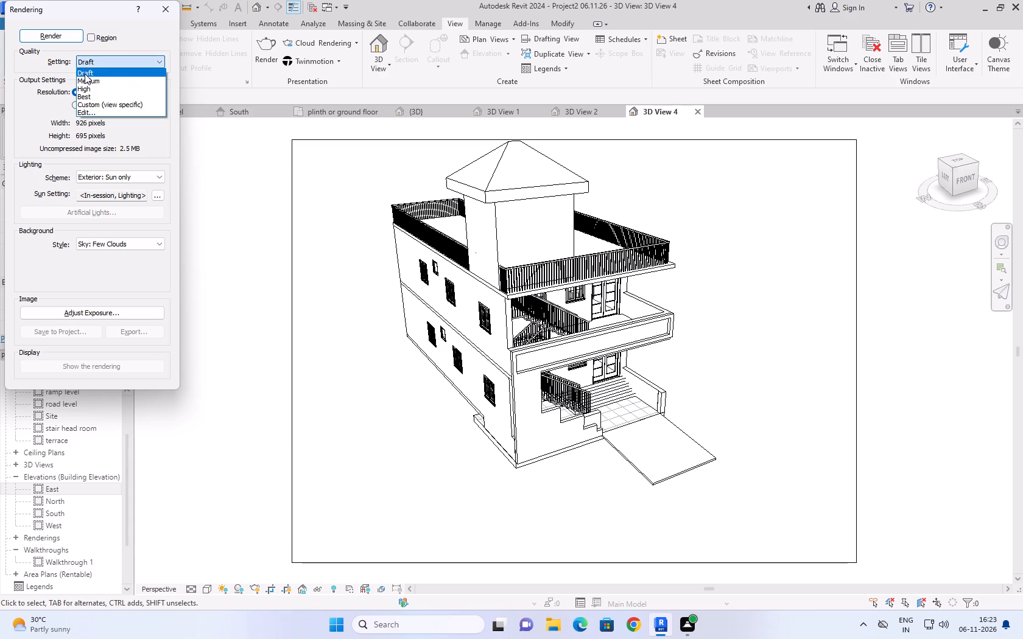
pyautogui.click(89, 82)
pyautogui.click(86, 101)
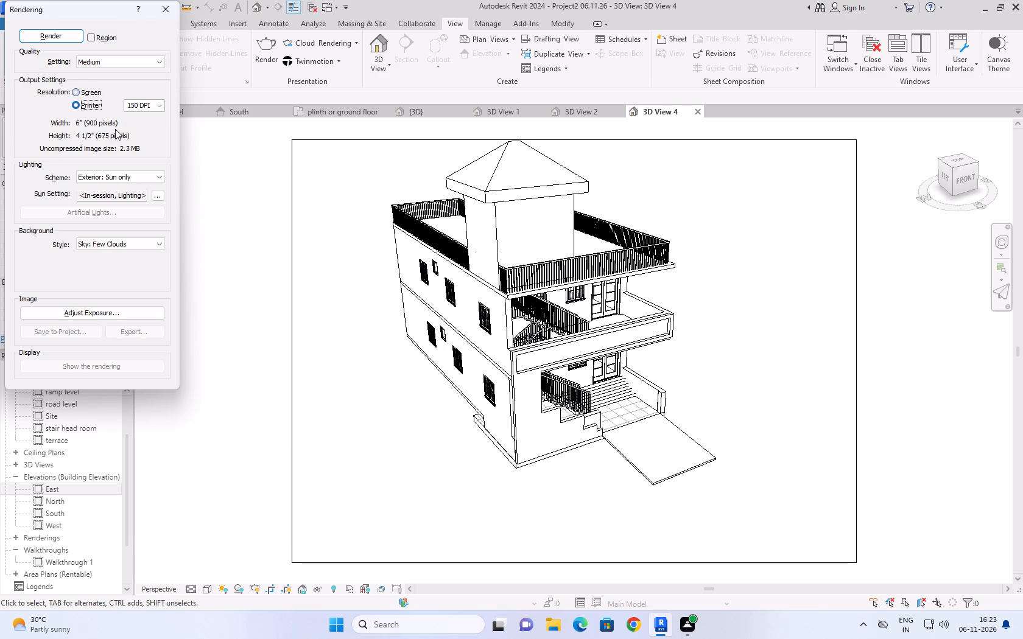
pyautogui.click(162, 105)
pyautogui.click(155, 125)
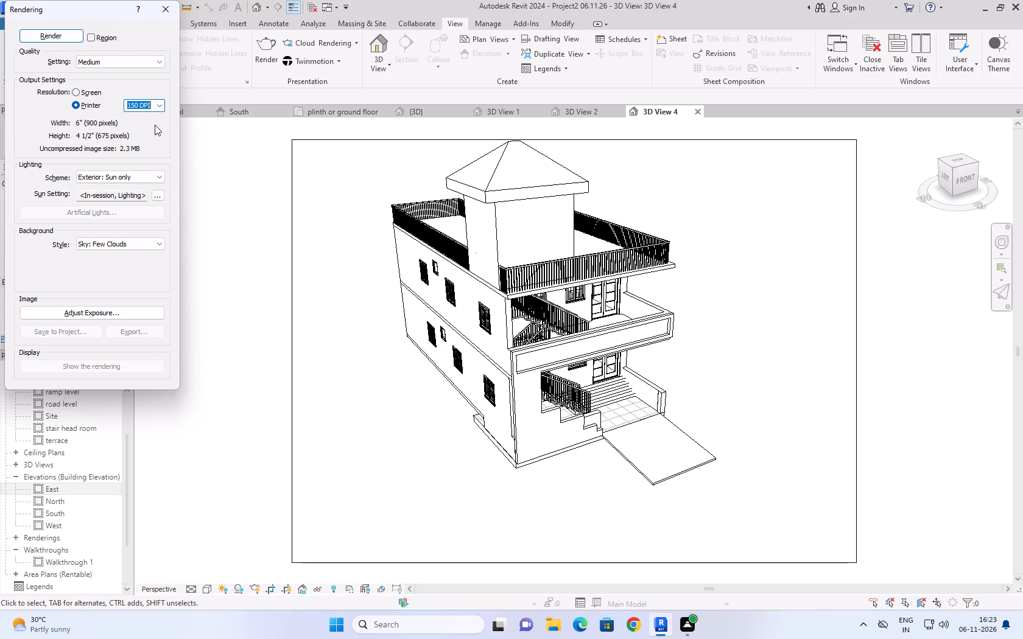
pyautogui.click(68, 43)
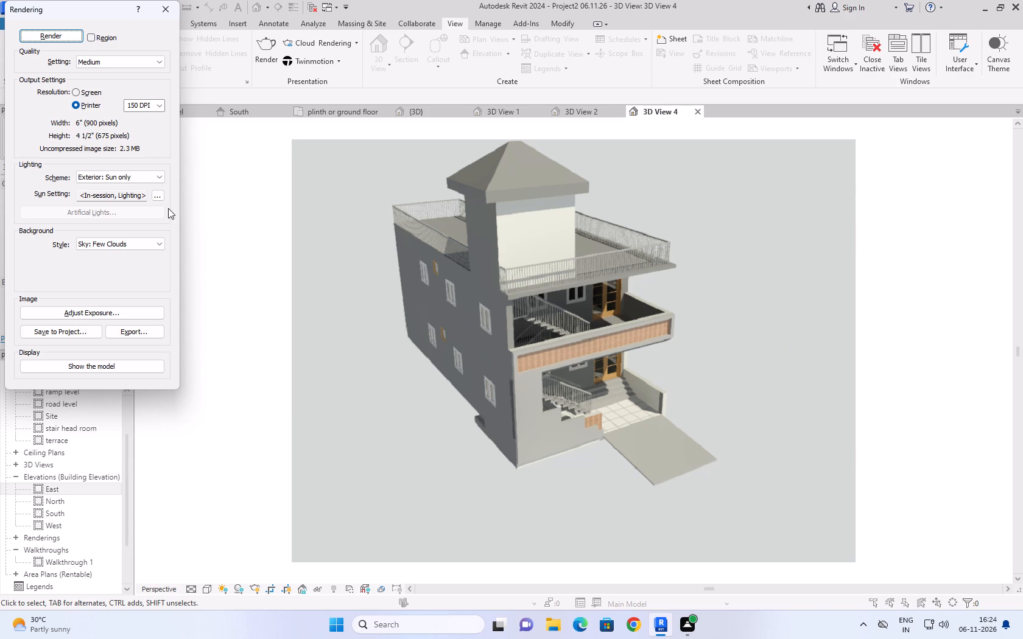
# Set the rendering quality to High and return to the model display.
pyautogui.click(138, 62)
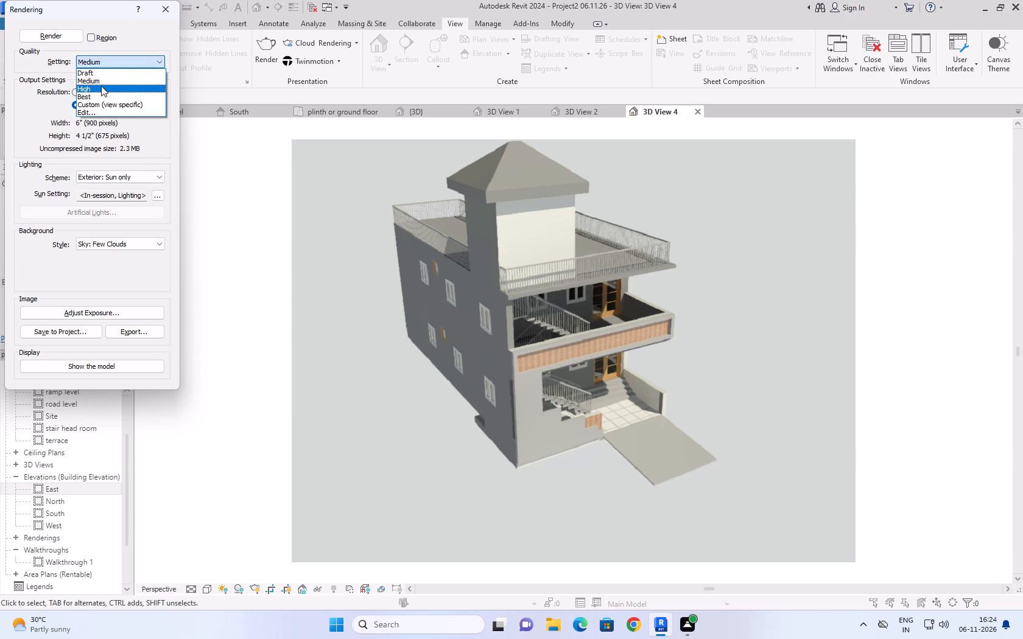
pyautogui.click(101, 86)
pyautogui.click(174, 14)
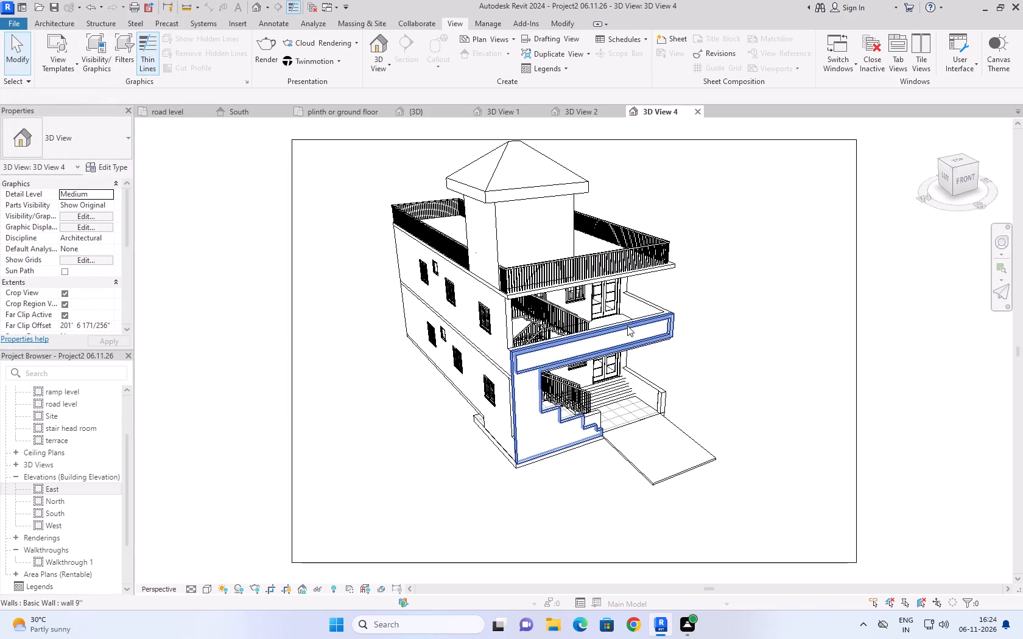
# Reframe the camera view to a lower front-left angle, keeping the stair head roof and the entrance ramp inside the crop region.
pyautogui.keyDown('shift'); pyautogui.moveTo(643, 321); pyautogui.dragTo(625, 321, button='right'); pyautogui.keyUp('shift')
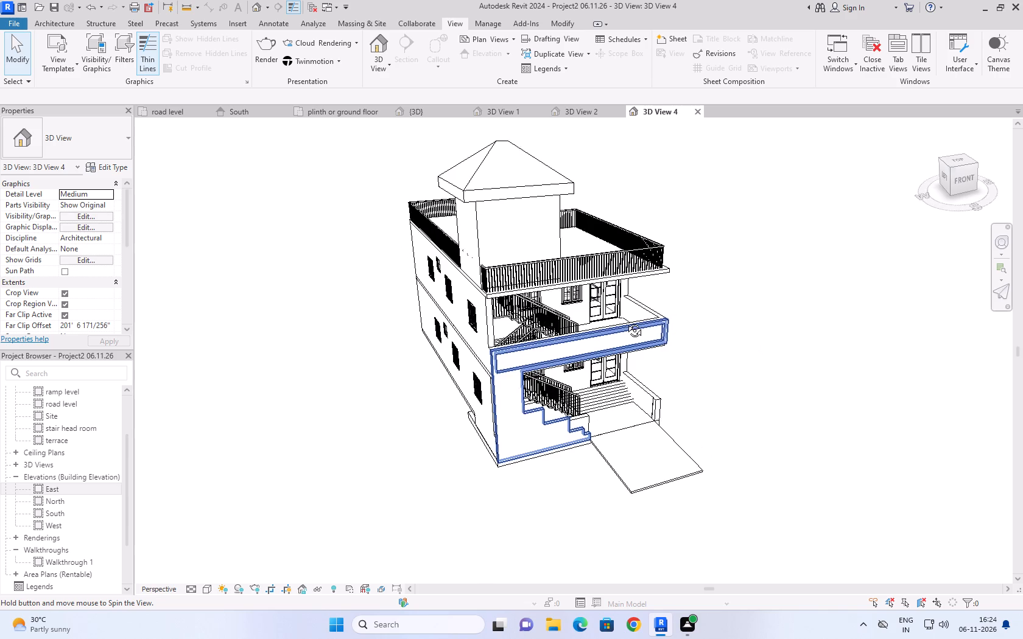
pyautogui.keyDown('shift'); pyautogui.moveTo(625, 321); pyautogui.dragTo(620, 298, button='right'); pyautogui.keyUp('shift')
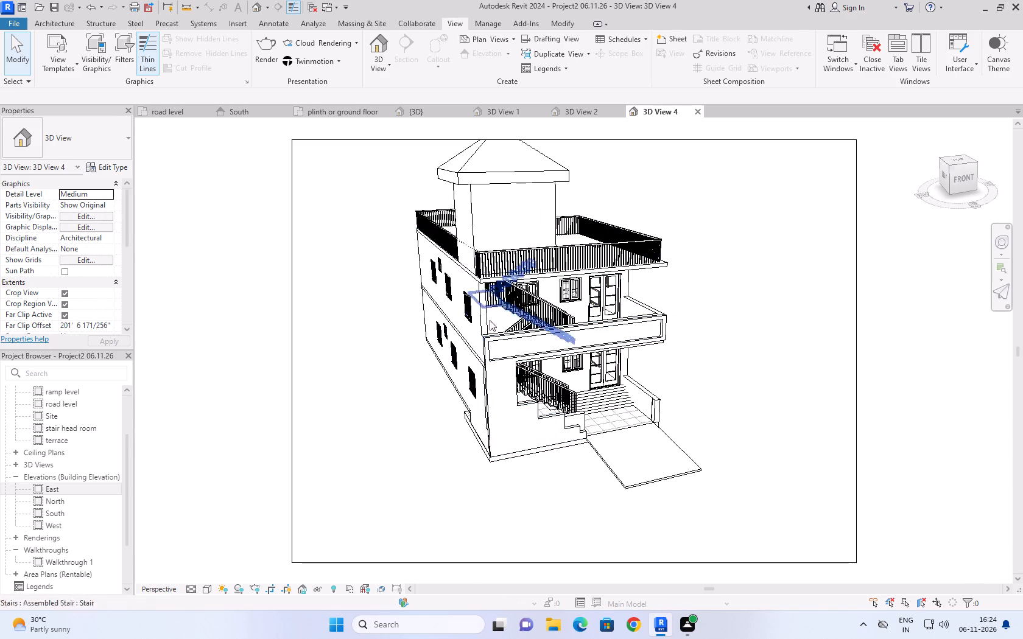
pyautogui.moveTo(545, 487); pyautogui.dragTo(539, 445, button='right')
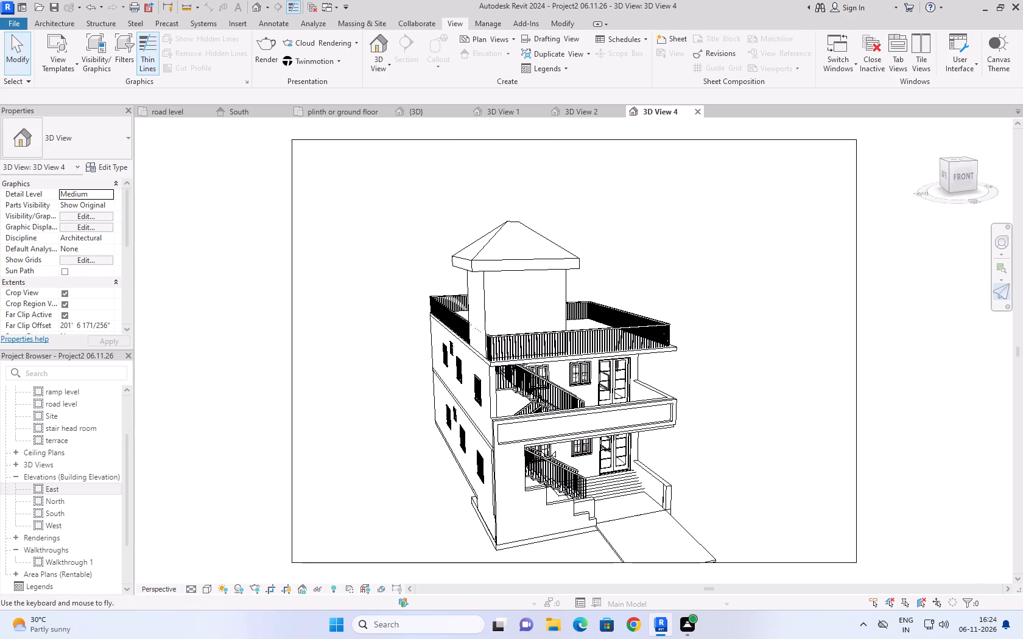
pyautogui.moveTo(539, 445); pyautogui.dragTo(538, 463, button='right')
pyautogui.moveTo(533, 509); pyautogui.dragTo(524, 480, button='right')
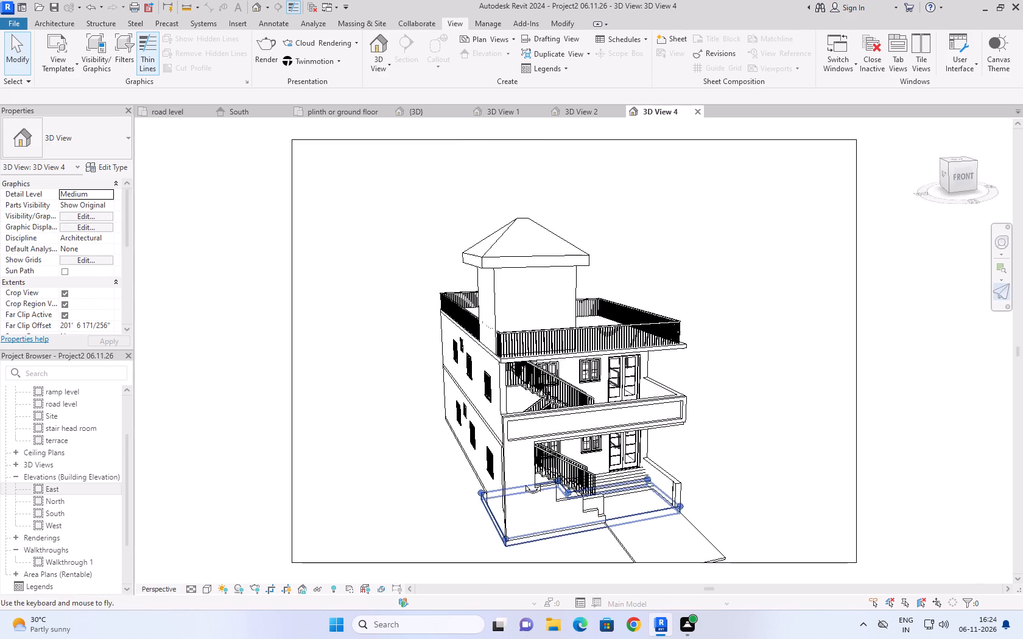
pyautogui.moveTo(524, 480); pyautogui.dragTo(532, 500, button='right')
pyautogui.keyDown('shift'); pyautogui.moveTo(532, 500); pyautogui.dragTo(539, 461, button='right'); pyautogui.keyUp('shift')
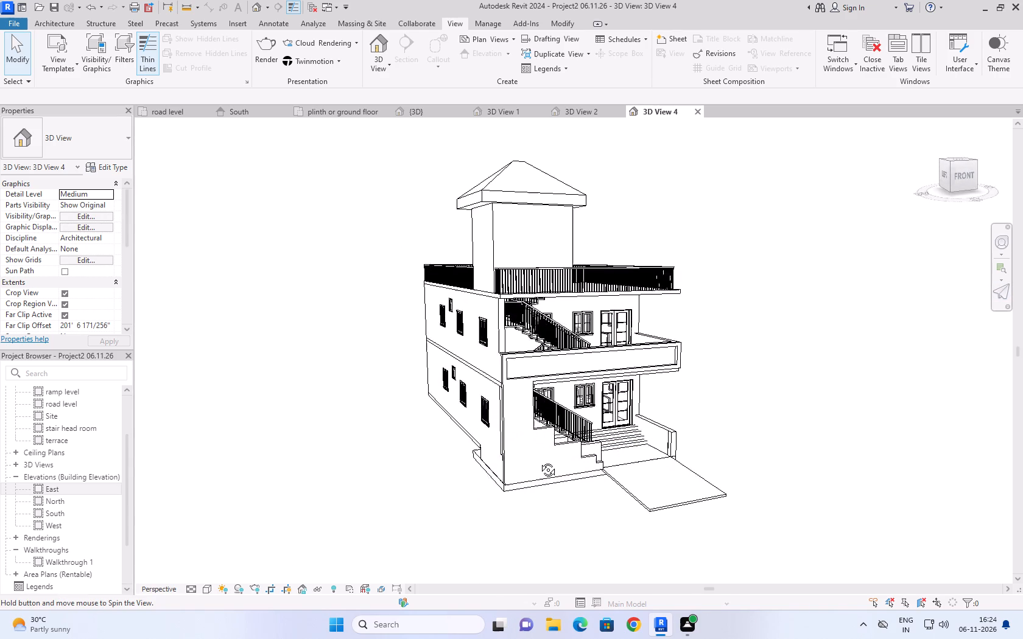
pyautogui.keyDown('shift'); pyautogui.moveTo(539, 461); pyautogui.dragTo(510, 488, button='right'); pyautogui.keyUp('shift')
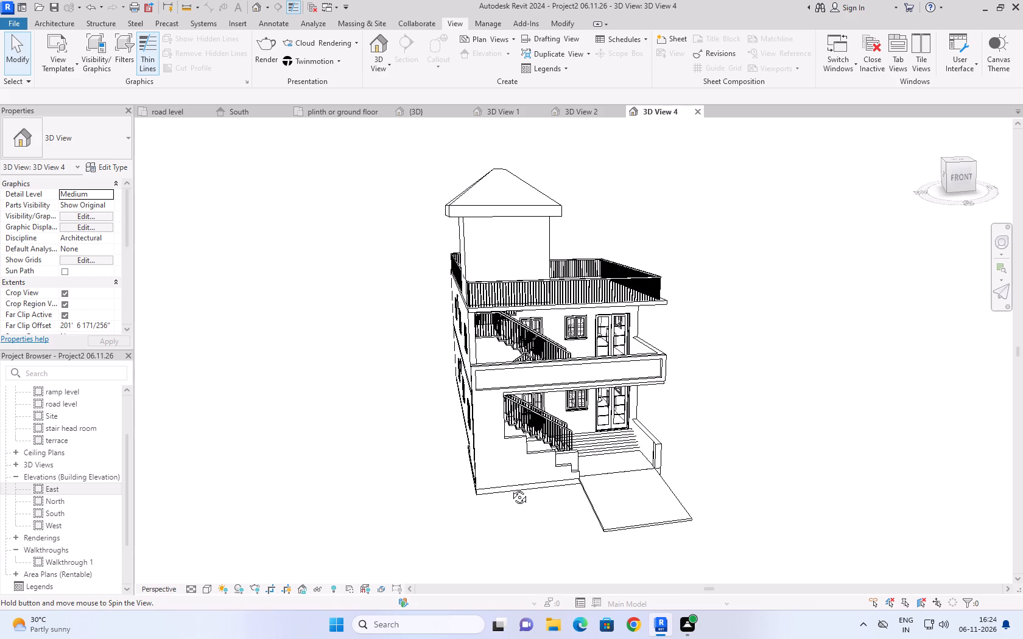
pyautogui.keyDown('shift'); pyautogui.moveTo(510, 488); pyautogui.dragTo(423, 466, button='right'); pyautogui.keyUp('shift')
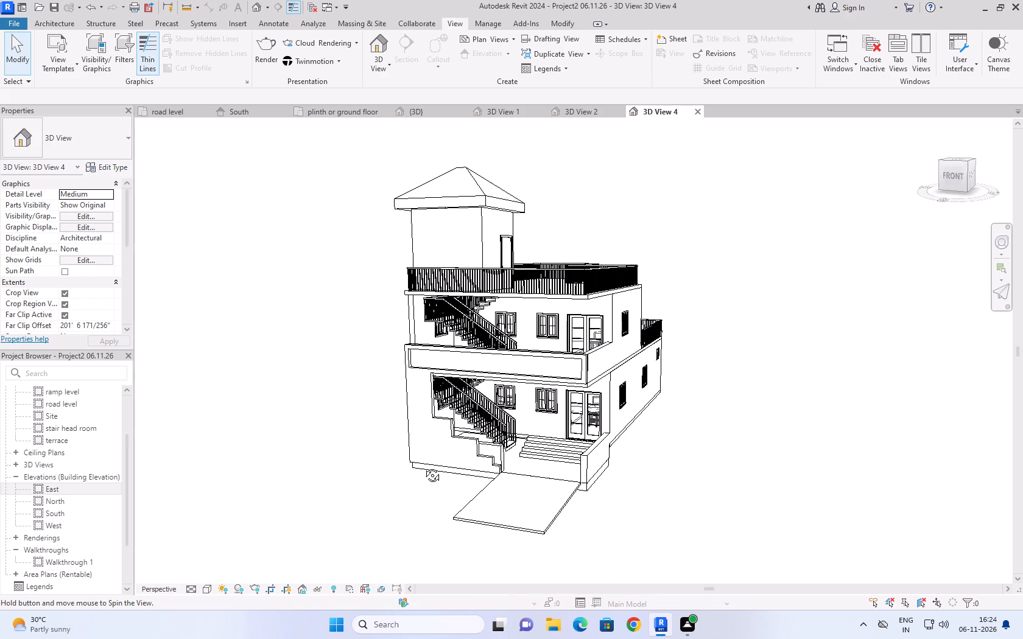
pyautogui.keyDown('shift'); pyautogui.moveTo(423, 466); pyautogui.dragTo(512, 484, button='right'); pyautogui.keyUp('shift')
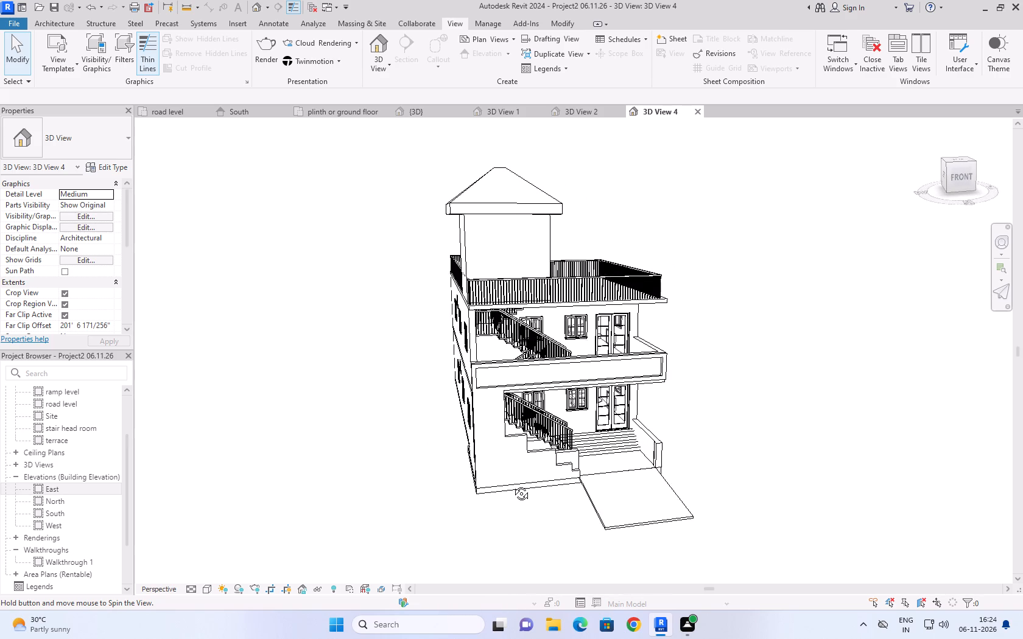
pyautogui.keyDown('shift'); pyautogui.moveTo(512, 484); pyautogui.dragTo(524, 485, button='right'); pyautogui.keyUp('shift')
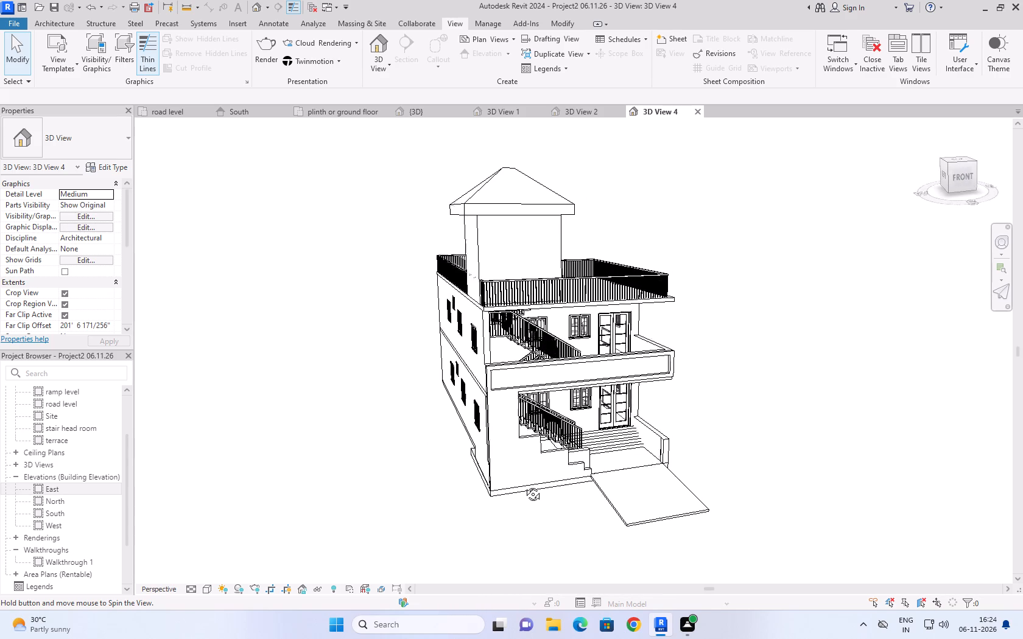
pyautogui.keyDown('shift'); pyautogui.moveTo(524, 485); pyautogui.dragTo(525, 486, button='right'); pyautogui.keyUp('shift')
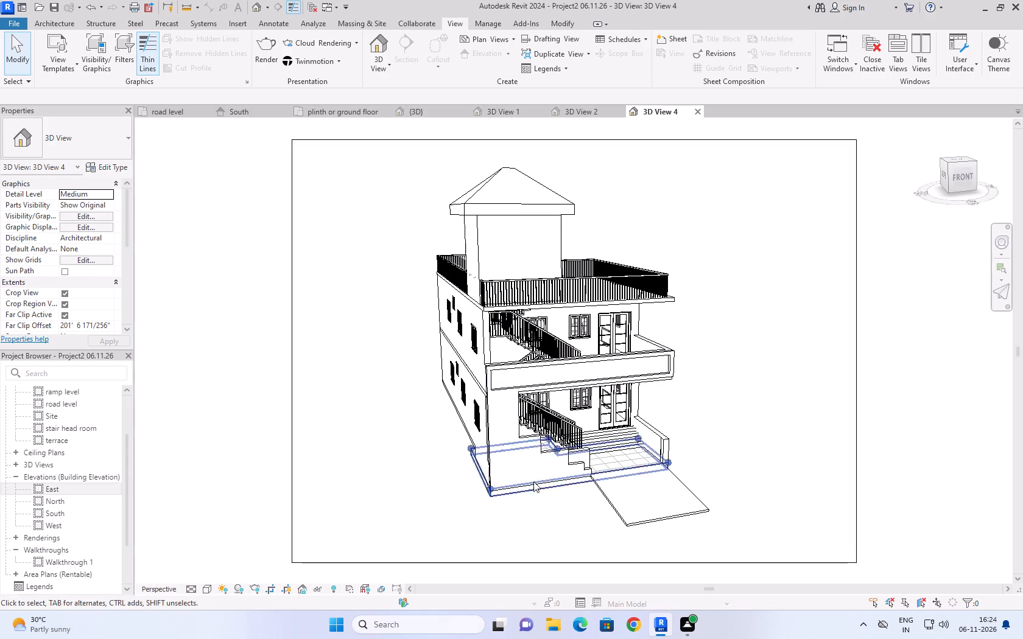
# Render the reframed camera view at High quality with printer resolution at 150 DPI.
pyautogui.write('rr')
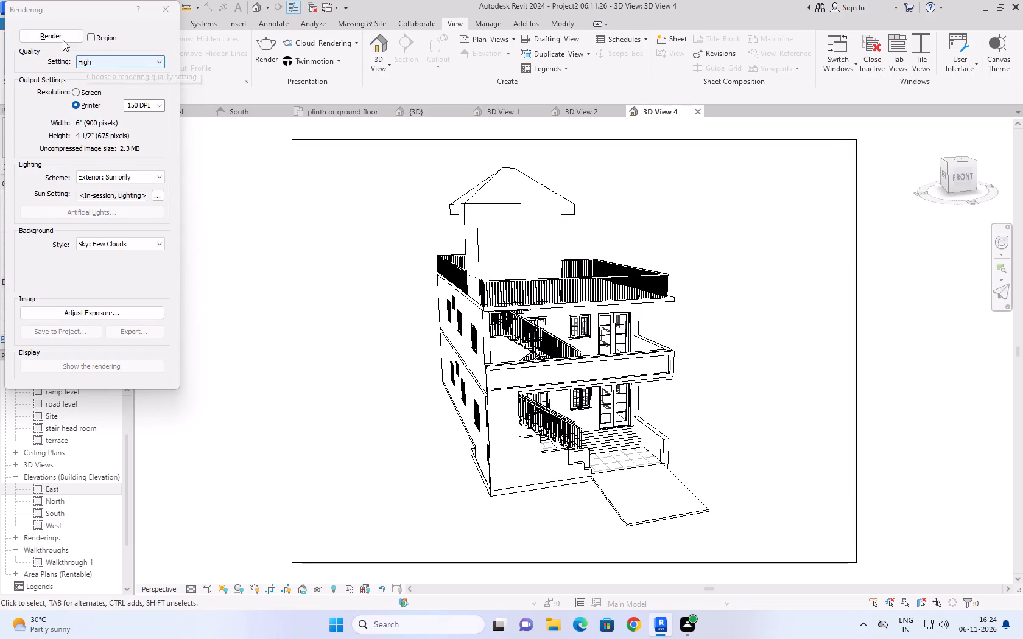
pyautogui.click(63, 40)
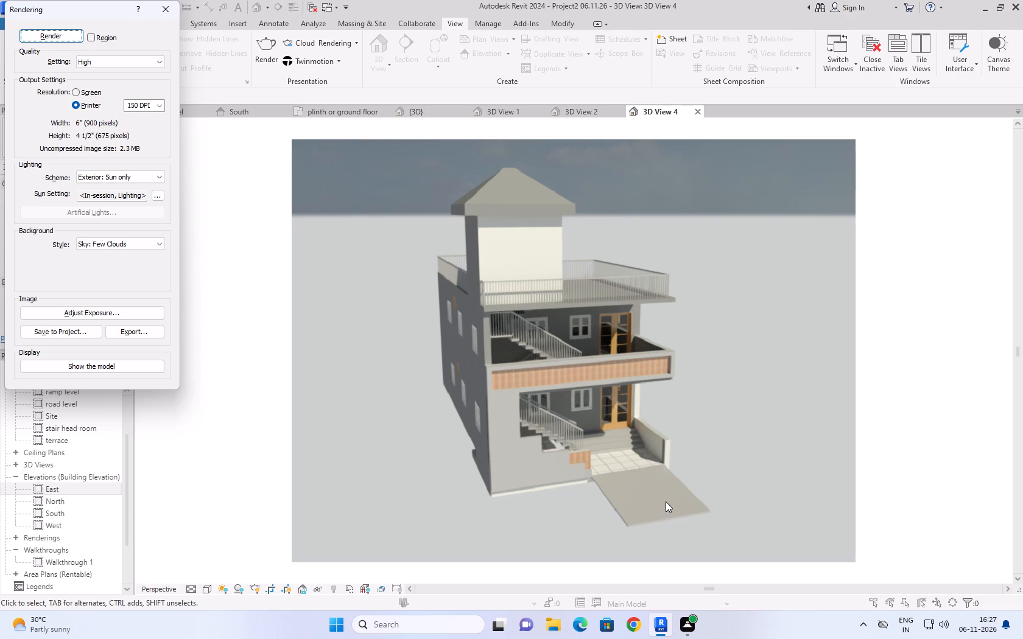
# Set the rendering background style to Sky: Very Few Clouds.
pyautogui.scroll(1, 152, 237)
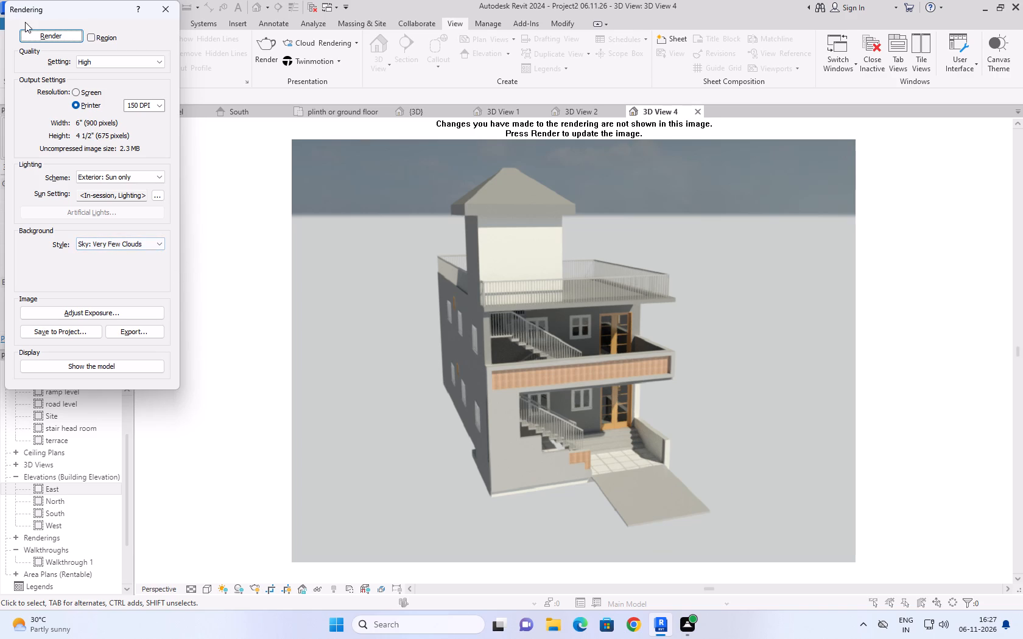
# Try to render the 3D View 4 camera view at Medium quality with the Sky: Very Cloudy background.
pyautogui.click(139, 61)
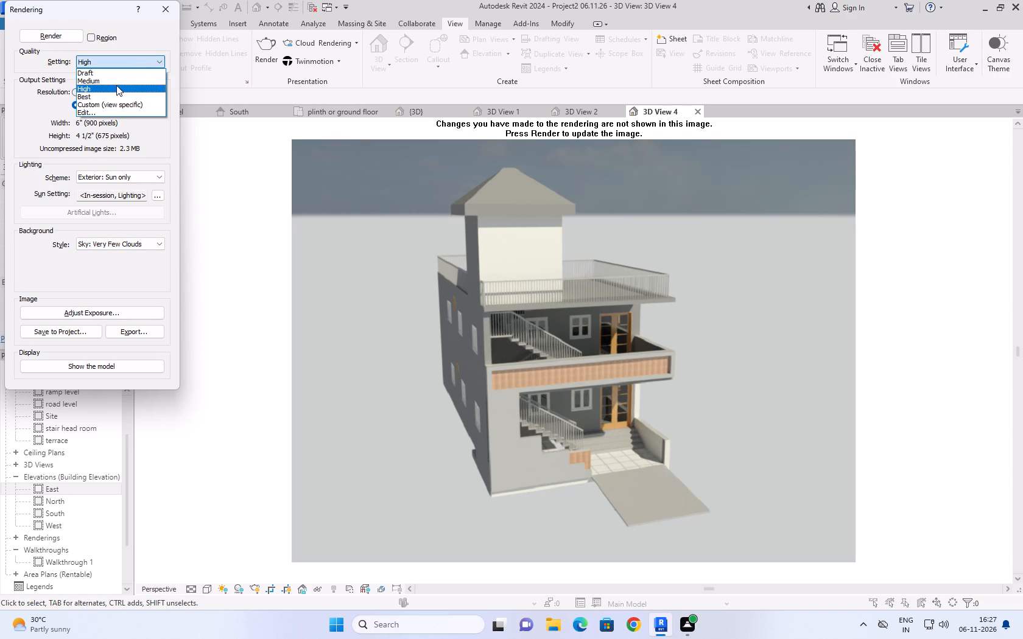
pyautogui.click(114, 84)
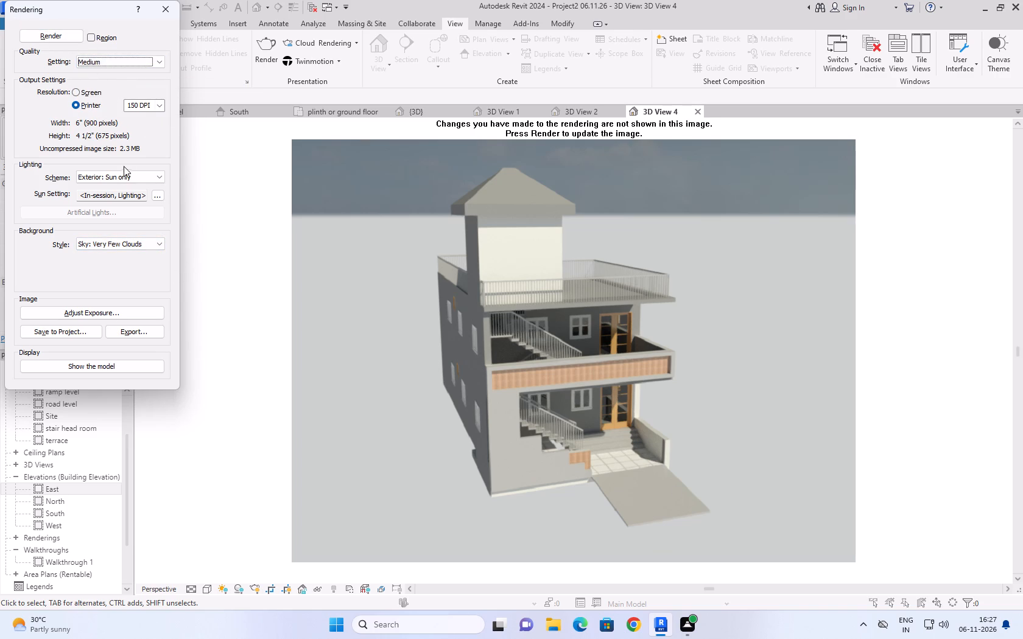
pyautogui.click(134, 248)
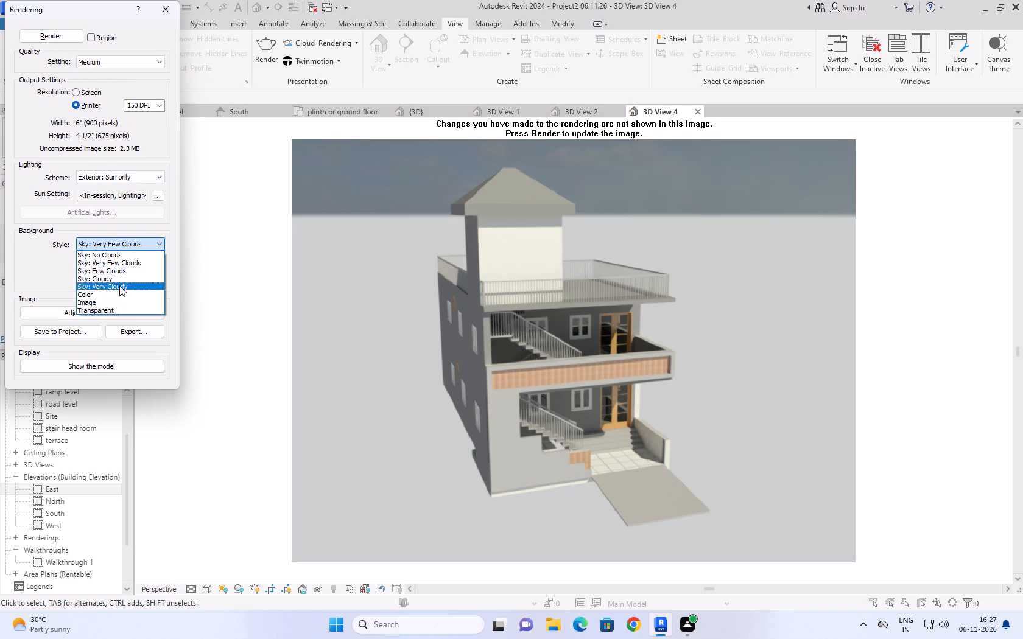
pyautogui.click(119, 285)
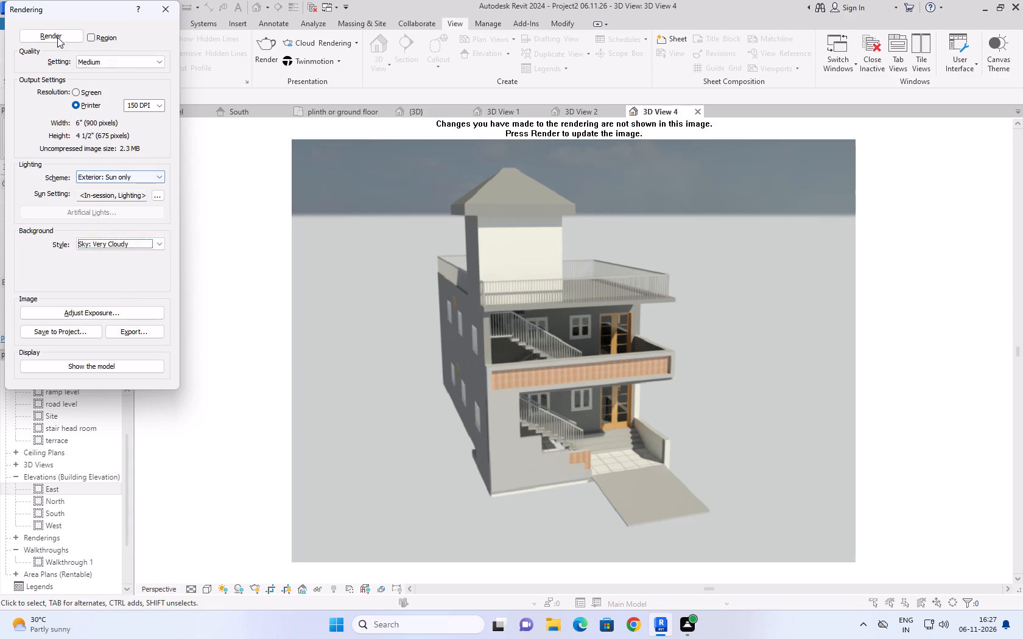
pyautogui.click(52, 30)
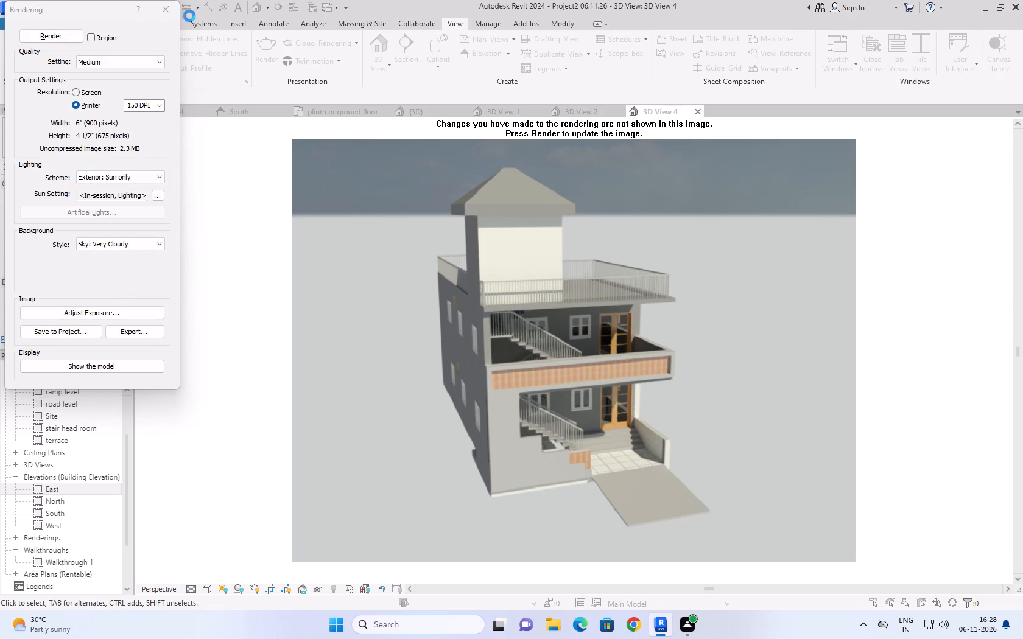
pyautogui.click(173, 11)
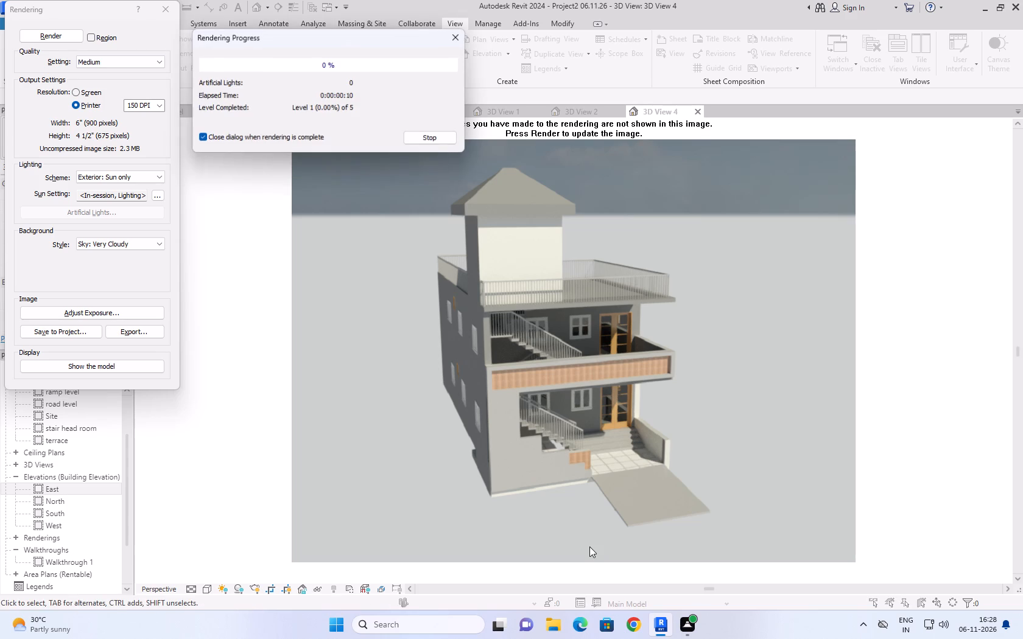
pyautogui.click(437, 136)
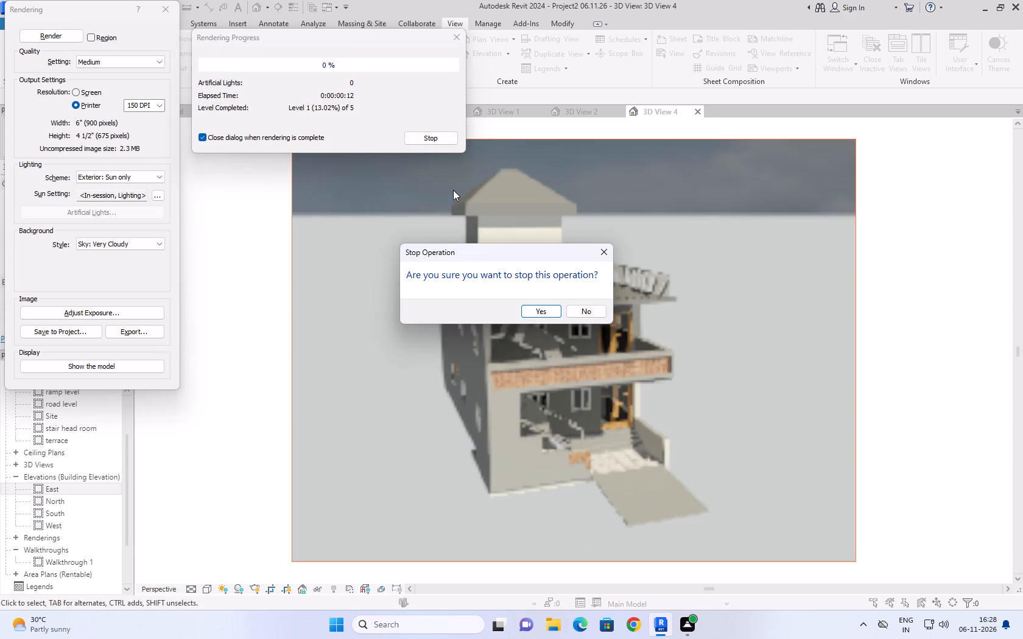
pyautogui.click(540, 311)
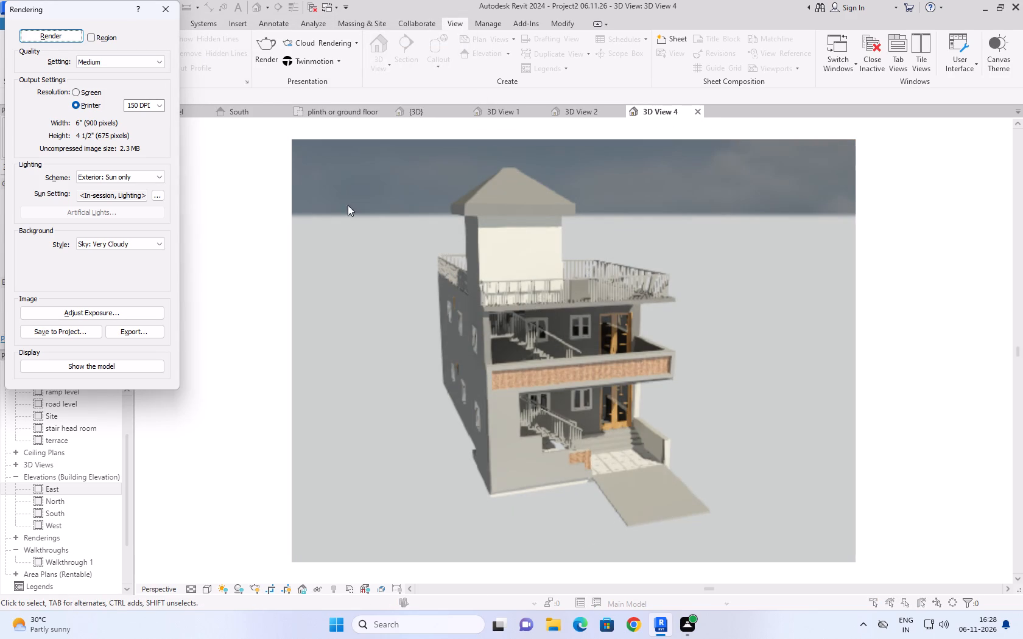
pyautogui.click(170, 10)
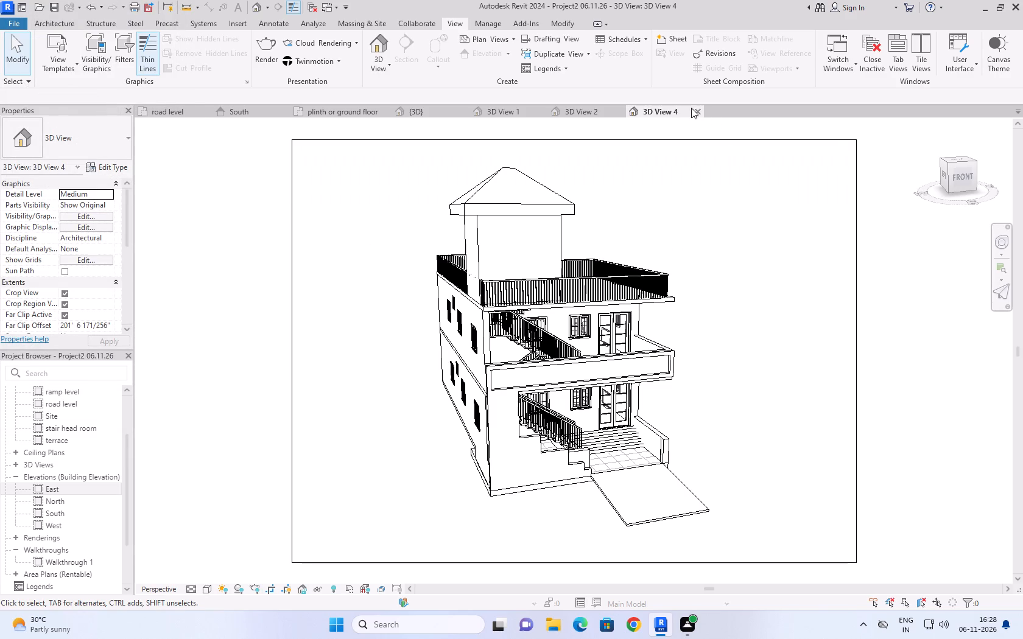
# Close the 3D View 4 camera view and return to the plinth or ground floor plan.
pyautogui.click(691, 108)
pyautogui.click(701, 114)
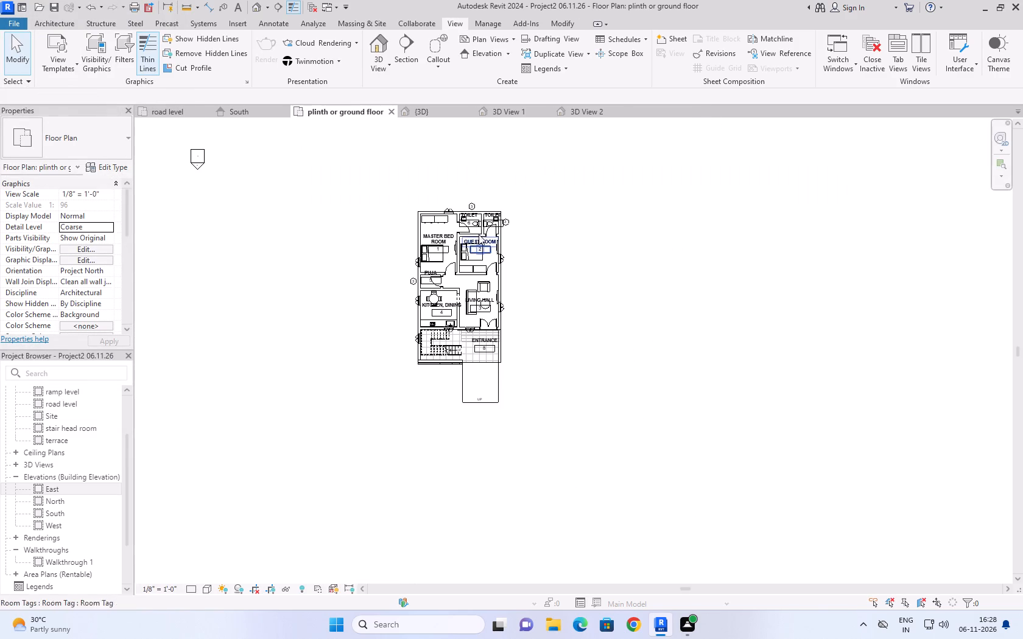
# Create a camera view looking diagonally from outside the front-right corner of the house, framing the whole building from stair head roof to ramp.
pyautogui.click(378, 74)
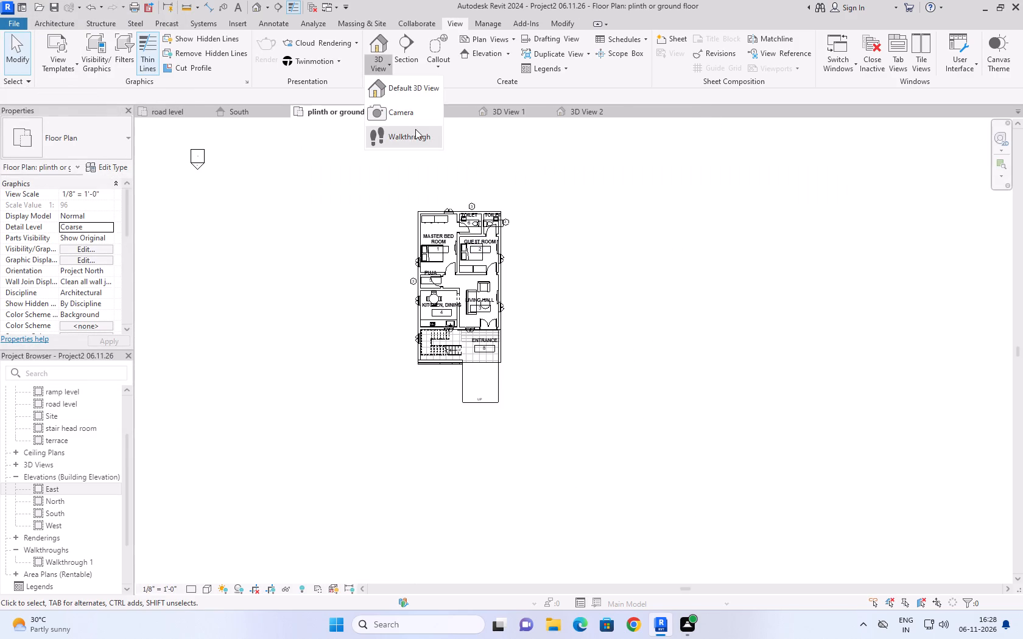
pyautogui.click(415, 122)
pyautogui.click(646, 522)
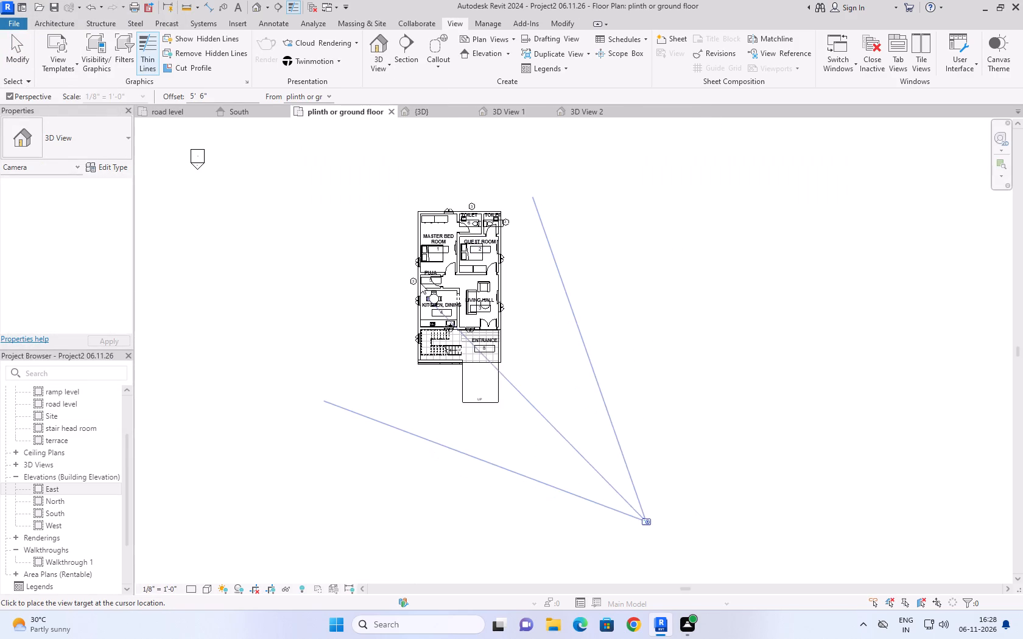
pyautogui.click(376, 158)
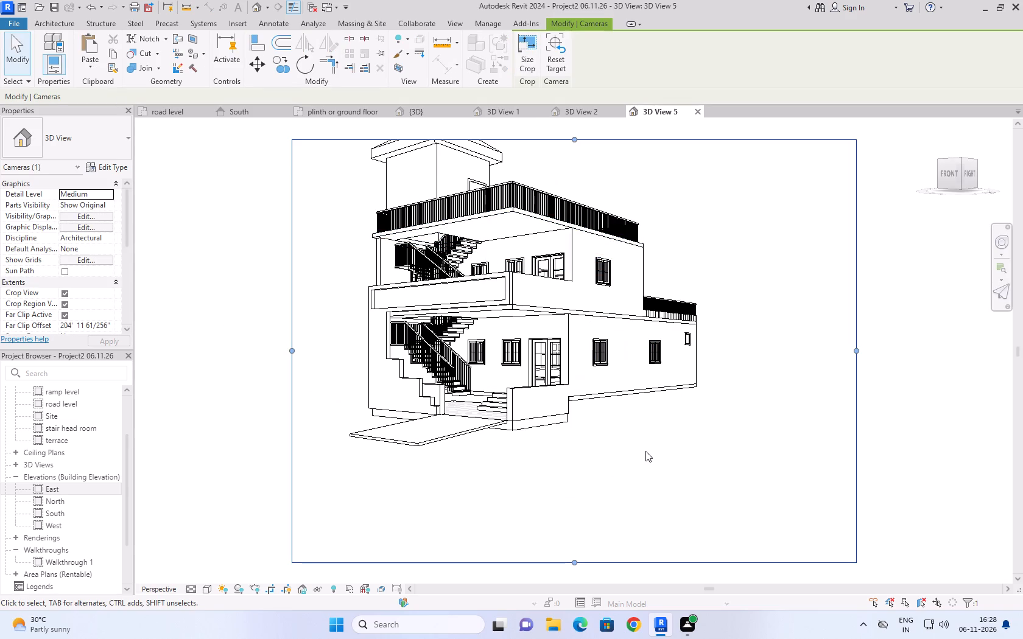
pyautogui.moveTo(646, 449); pyautogui.dragTo(647, 485, button='right')
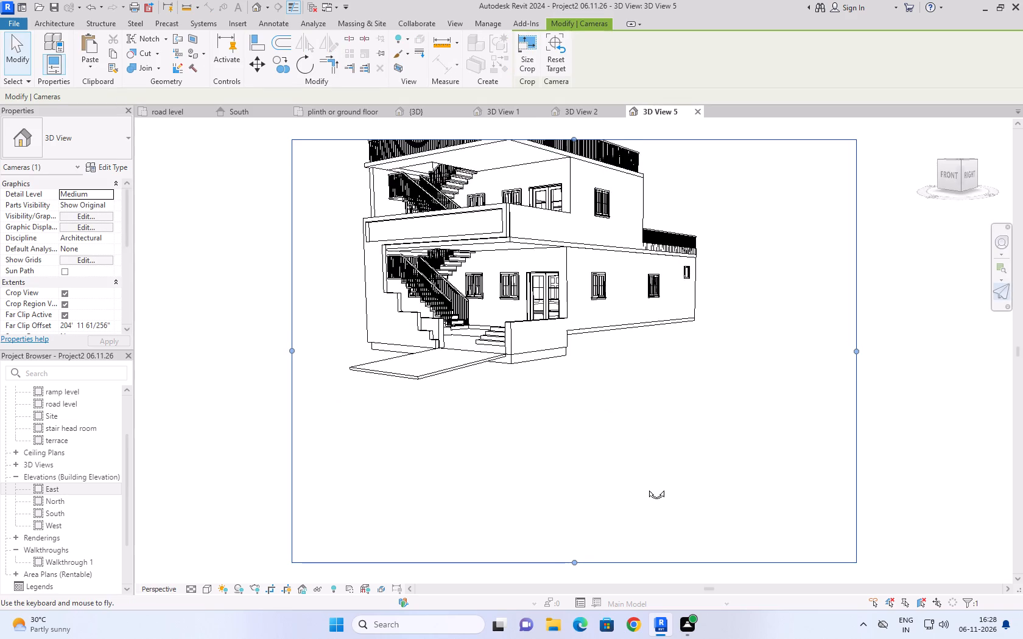
pyautogui.moveTo(647, 485); pyautogui.dragTo(635, 442, button='right')
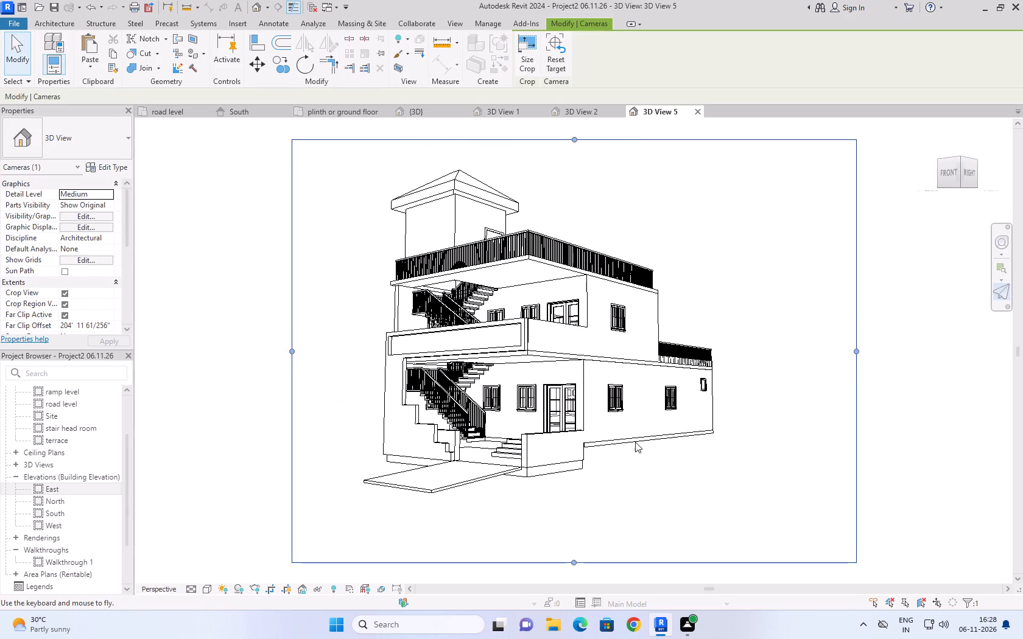
# Render the new camera view at Medium quality, printer resolution 150 DPI, with the Sky: Very Cloudy background.
pyautogui.write('rr')
pyautogui.click(102, 65)
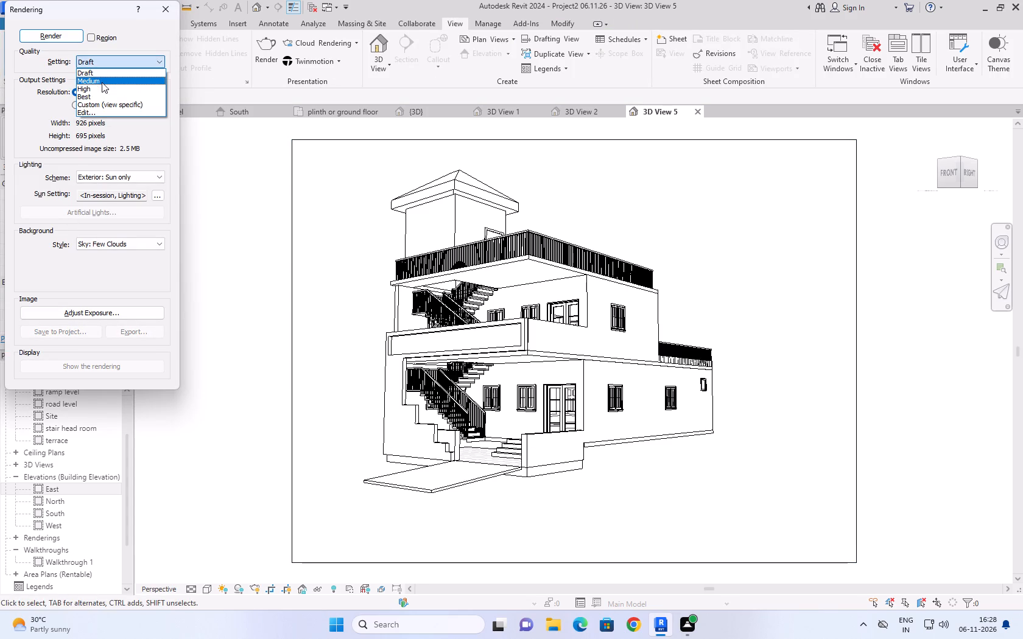
pyautogui.click(102, 83)
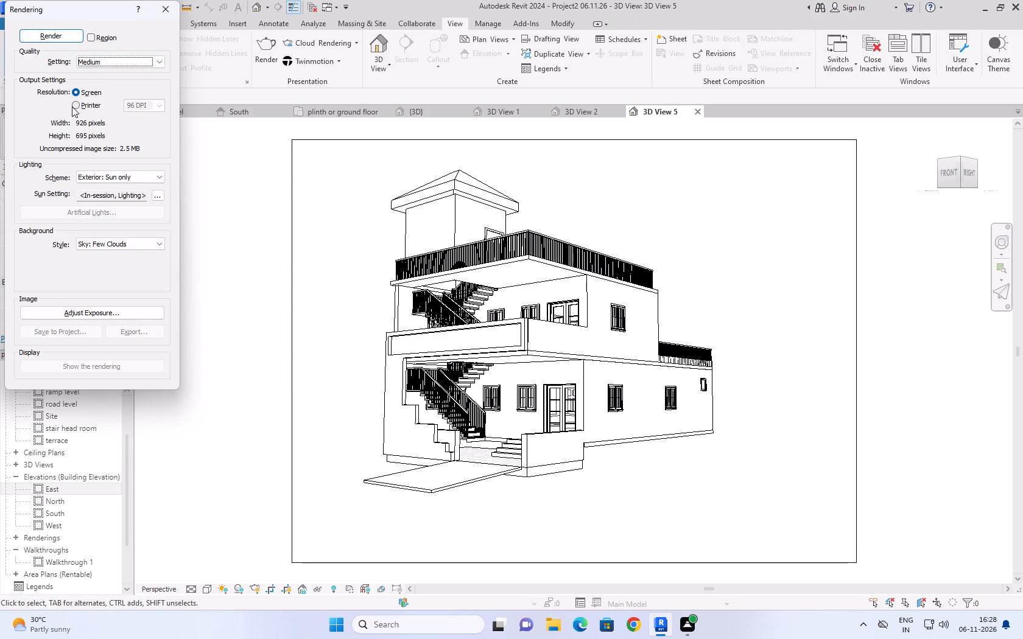
pyautogui.click(72, 106)
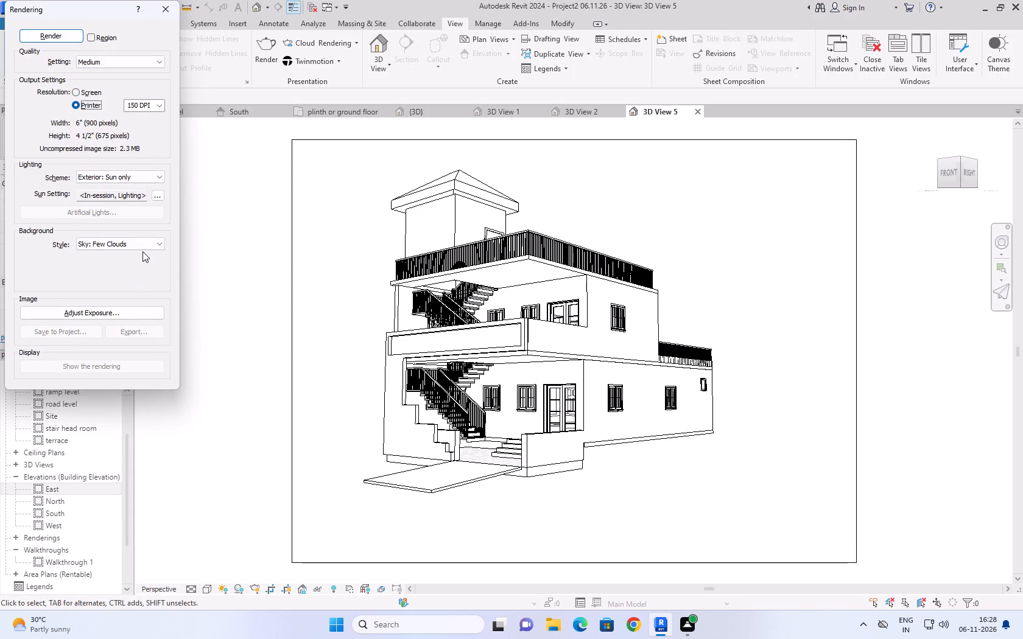
pyautogui.click(142, 243)
pyautogui.click(124, 290)
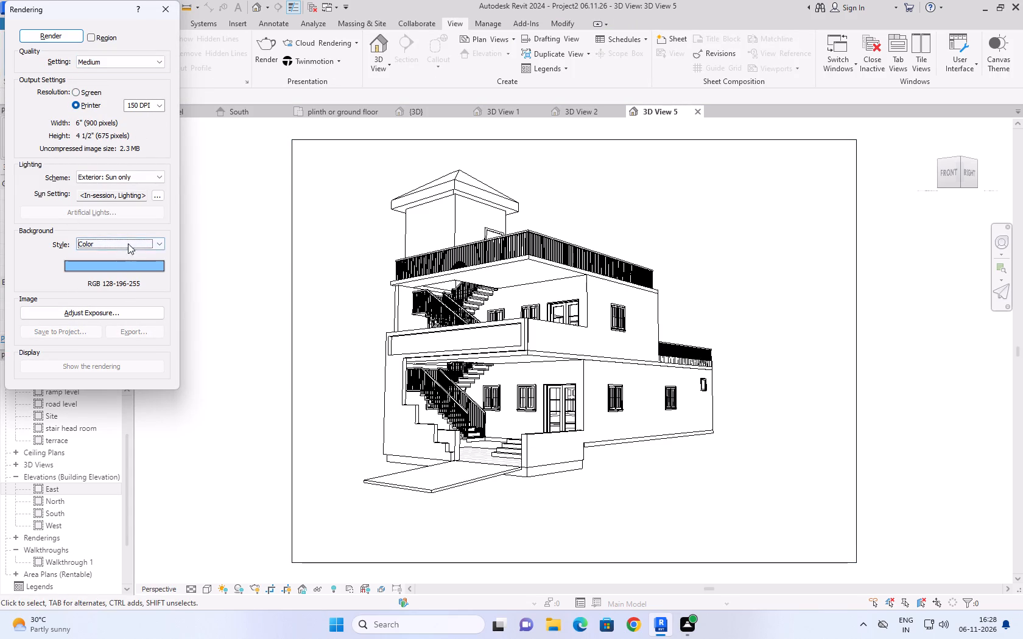
pyautogui.click(128, 243)
pyautogui.click(125, 282)
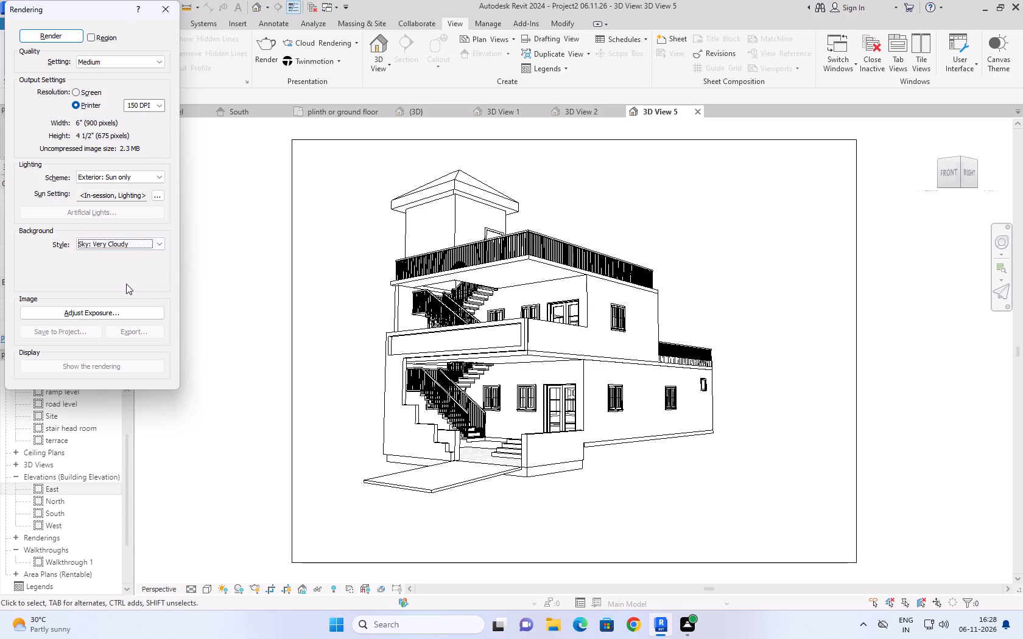
pyautogui.click(48, 38)
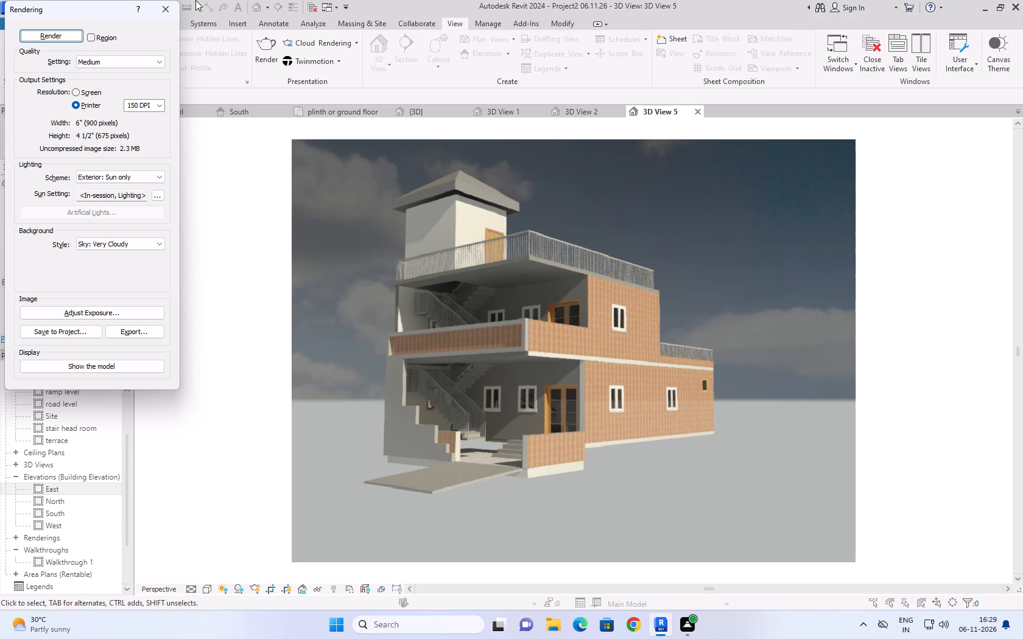
# Export the rendering to the Desktop as a JPEG named 3D View 5.06.11.26 and close the camera view.
pyautogui.click(142, 330)
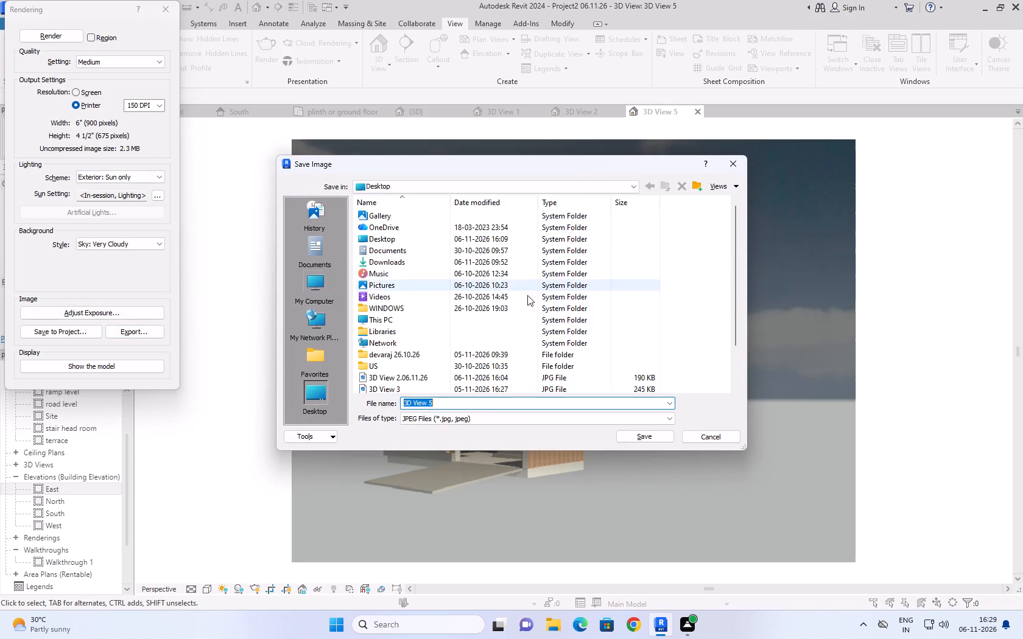
pyautogui.click(467, 400)
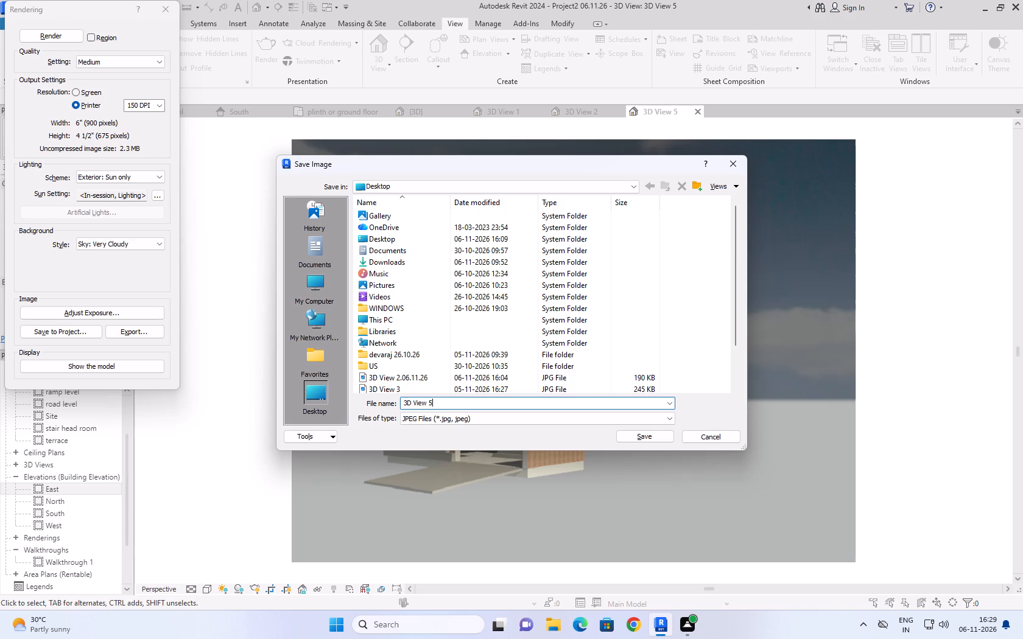
pyautogui.press('.')
pyautogui.press('0')
pyautogui.press('6')
pyautogui.press('.')
pyautogui.press('0')
pyautogui.press('BackSpace')
pyautogui.press('Left')
pyautogui.press('Left')
pyautogui.press('Left')
pyautogui.press('Left')
pyautogui.press('Right')
pyautogui.press('Right')
pyautogui.press('Right')
pyautogui.press('Right')
pyautogui.write('11.26')
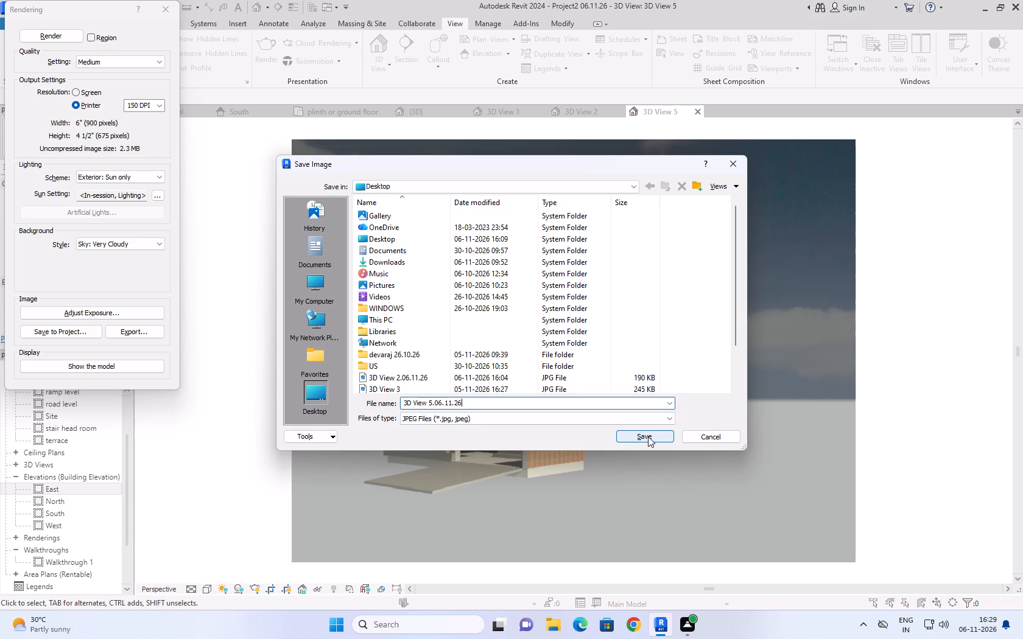
pyautogui.click(648, 436)
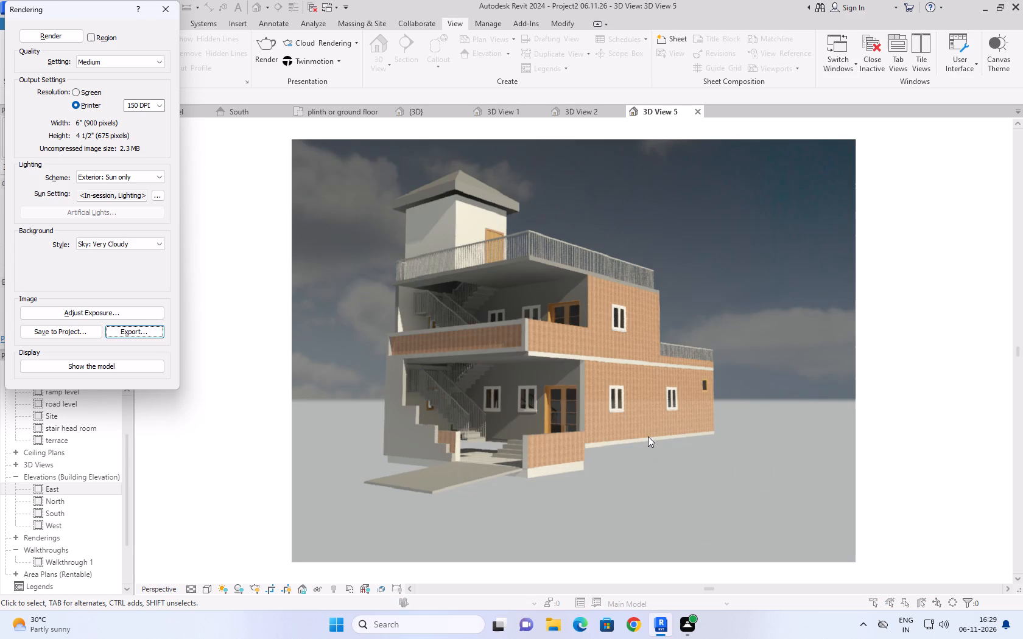
pyautogui.click(698, 112)
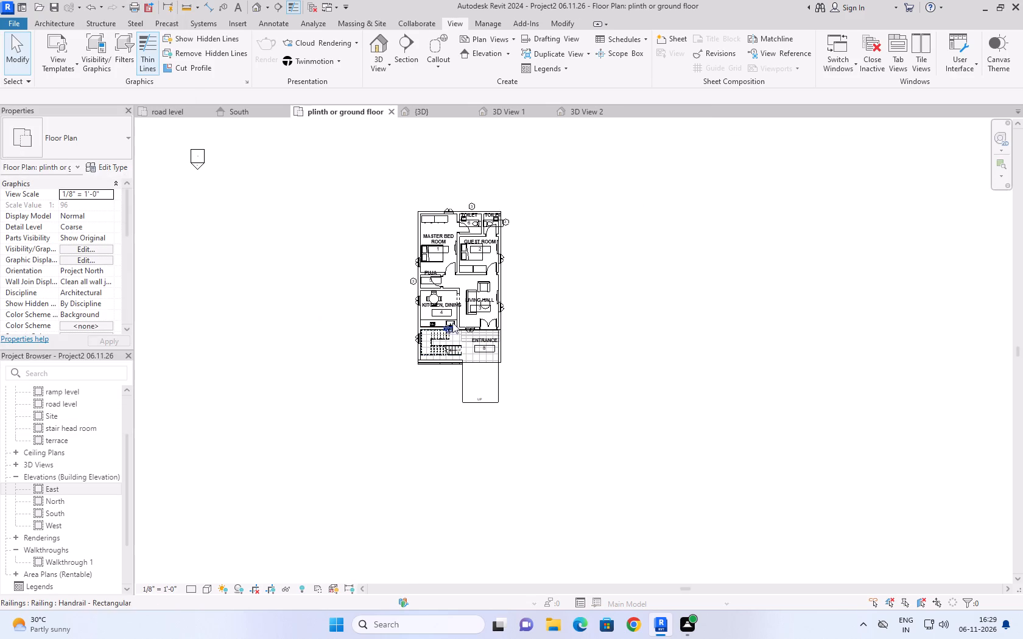
# Draw a building section line lengthwise through the plan, from beyond the toilet wall through the guest room and living hall to beyond the ramp.
pyautogui.scroll(7, 471, 315)
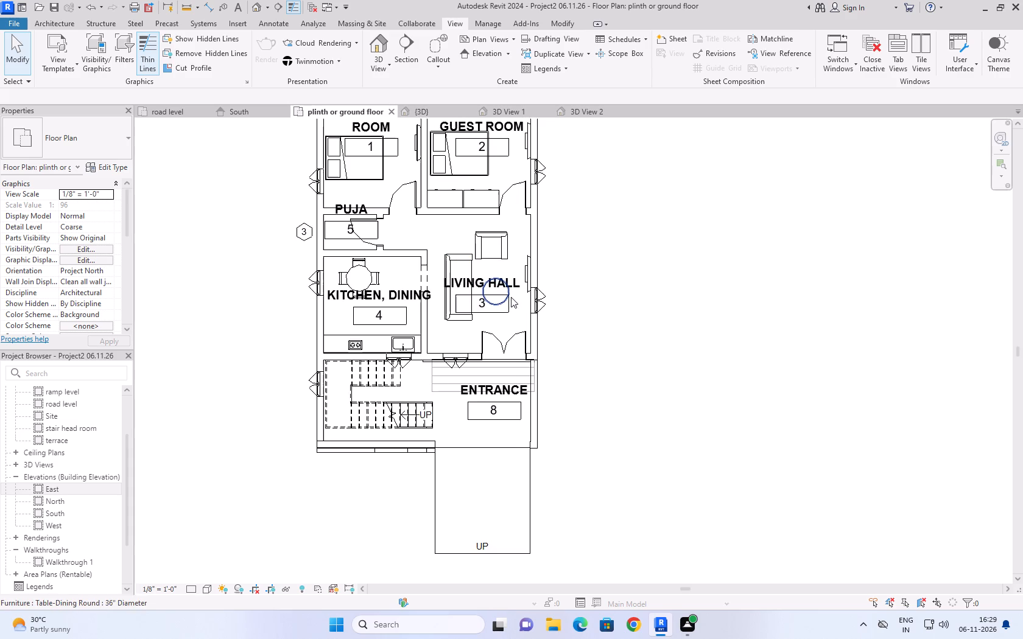
pyautogui.click(398, 71)
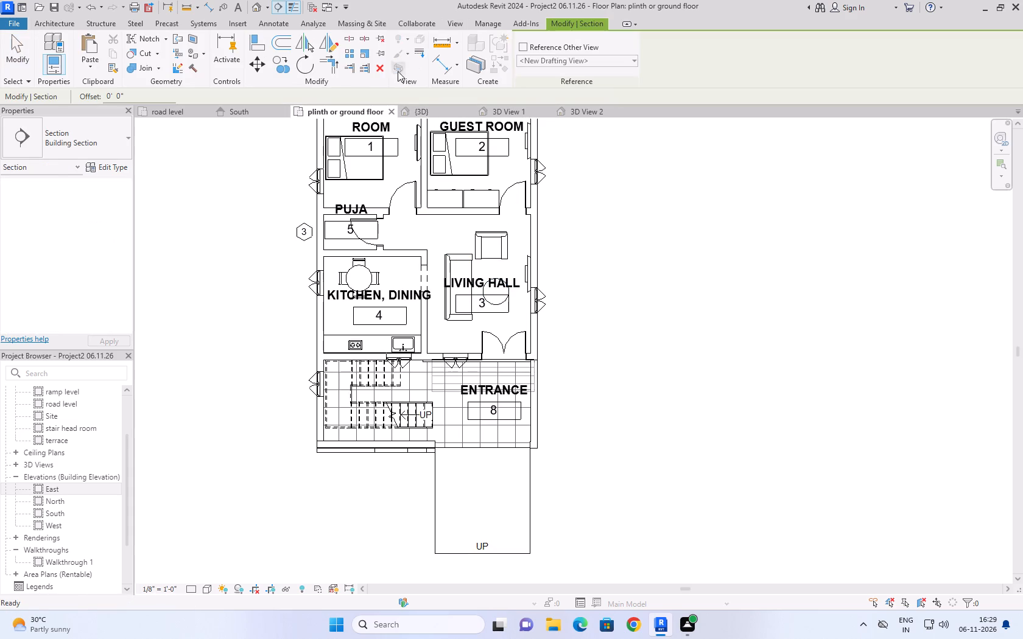
pyautogui.scroll(-6, 624, 278)
pyautogui.moveTo(550, 156); pyautogui.dragTo(564, 347)
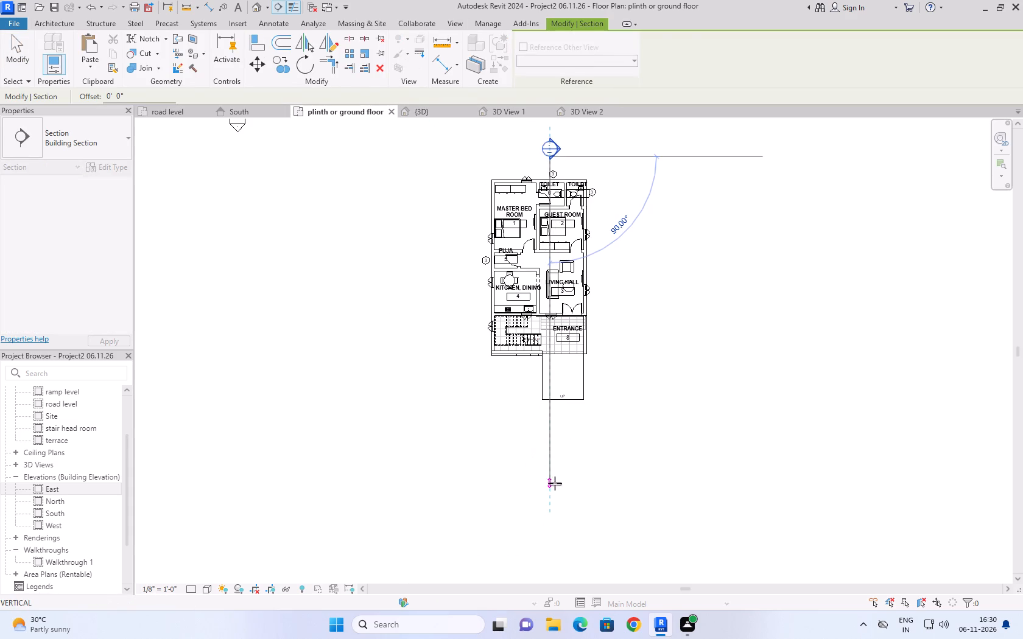
pyautogui.click(555, 484)
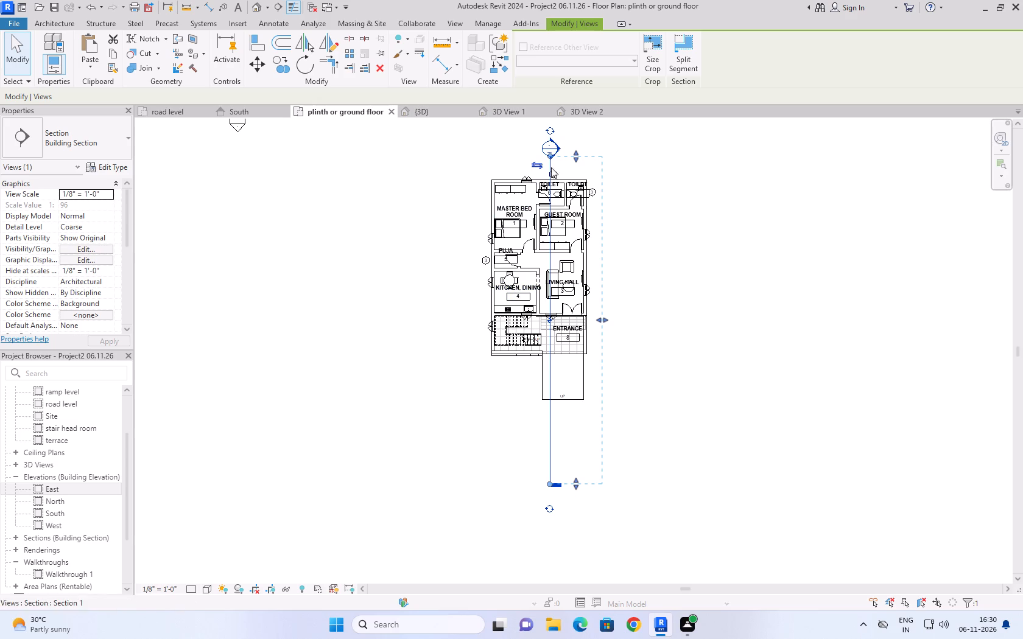
# Open the new building section view, Section 1.
pyautogui.doubleClick(552, 145)
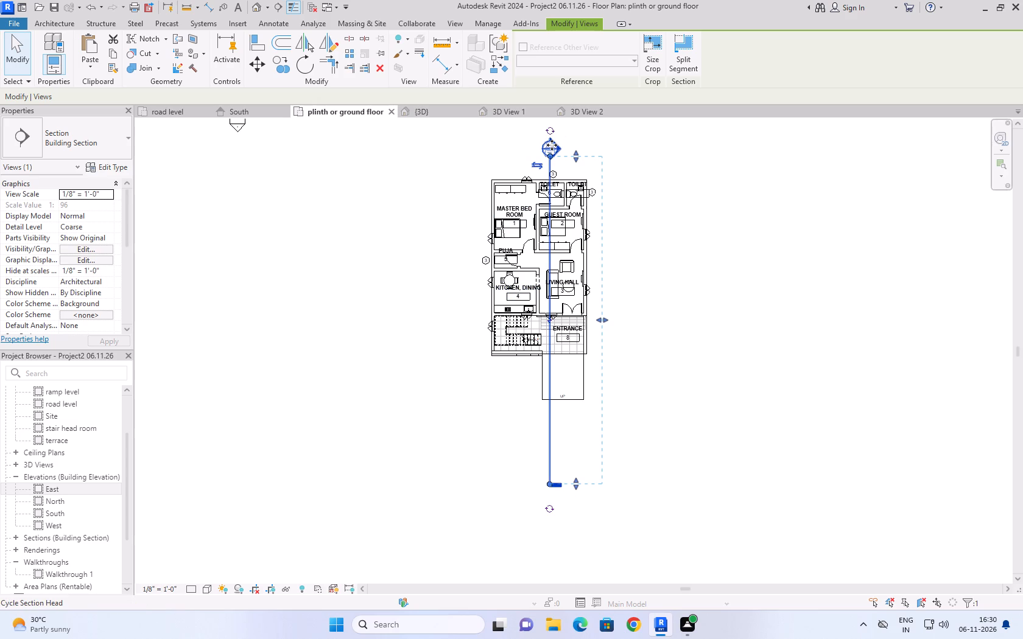
pyautogui.scroll(-1, 74, 531)
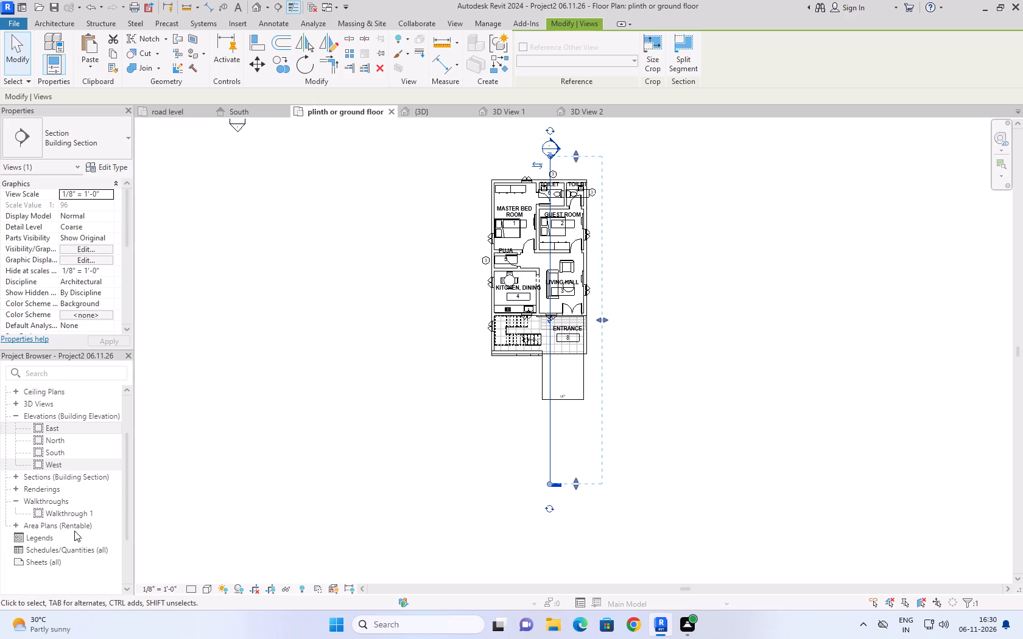
pyautogui.scroll(-1, 74, 531)
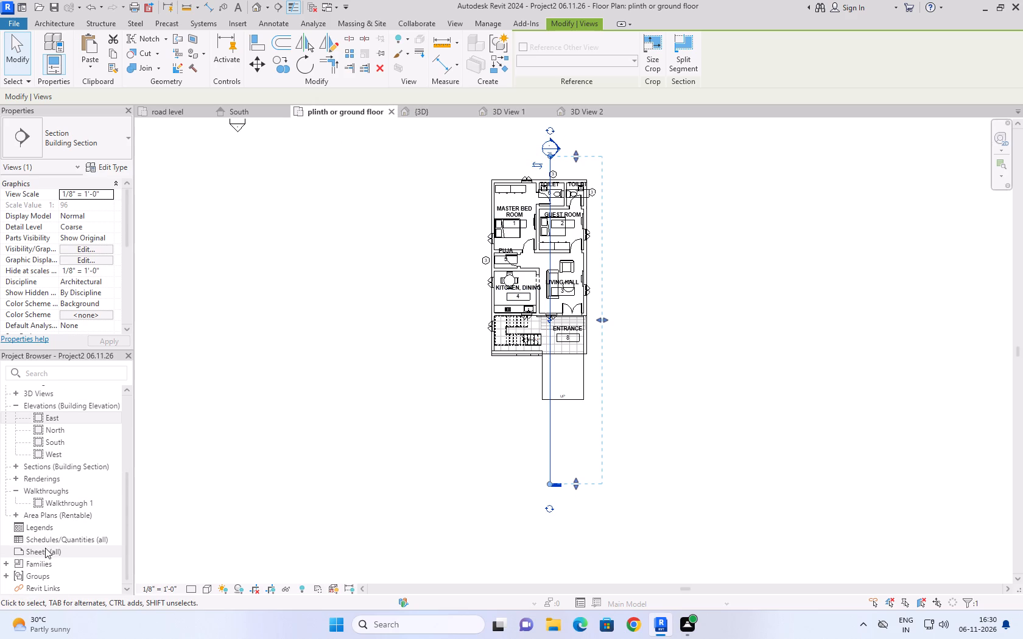
pyautogui.click(15, 465)
pyautogui.click(57, 478)
pyautogui.doubleClick(57, 478)
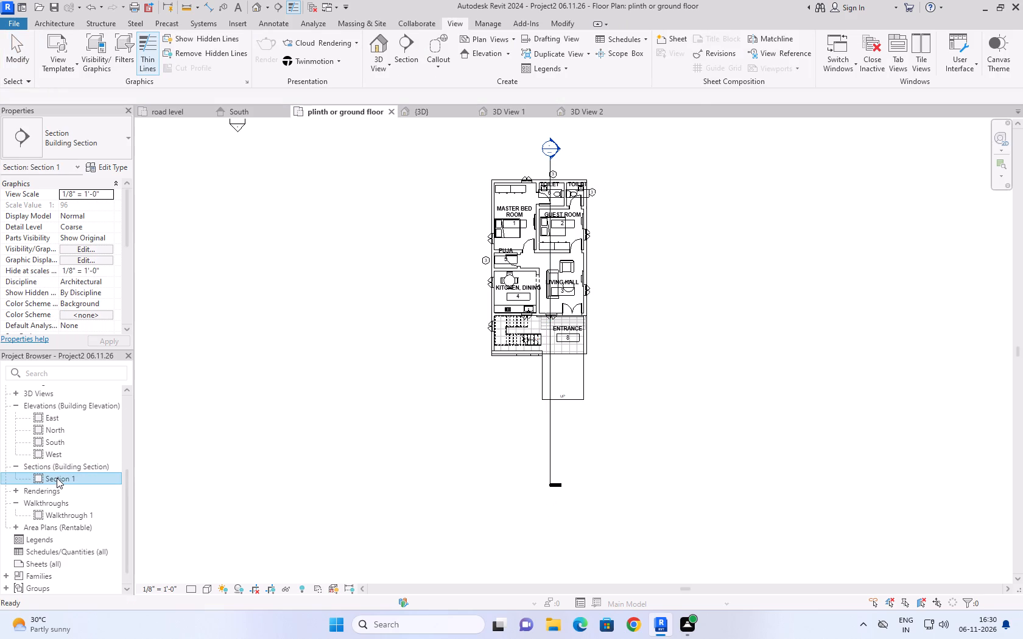
# Display the section view with coloured, realistic materials instead of plain hidden lines.
pyautogui.scroll(-1, 547, 445)
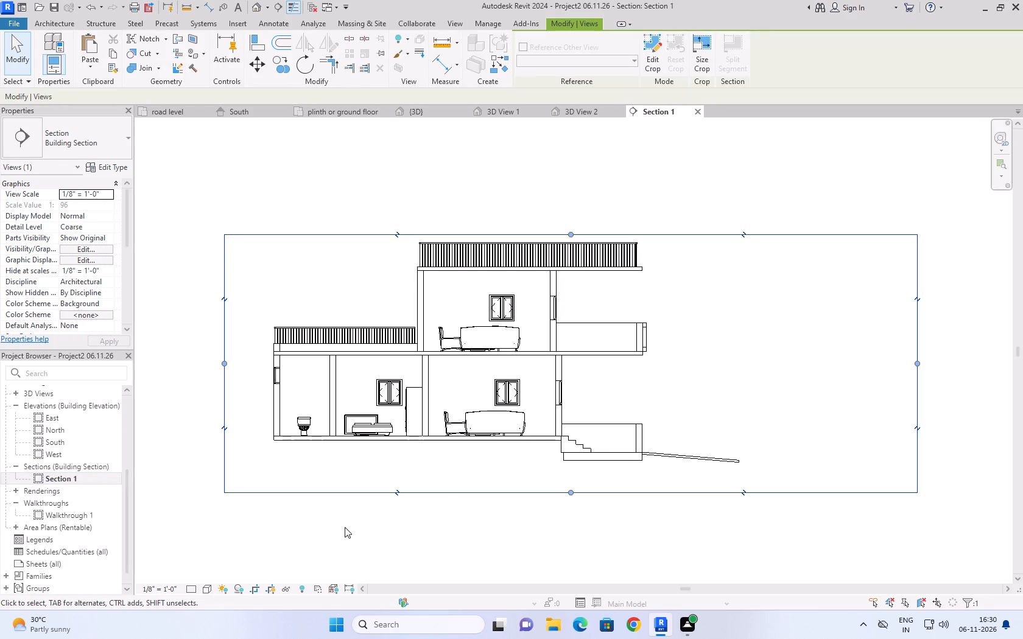
pyautogui.click(208, 586)
pyautogui.click(222, 577)
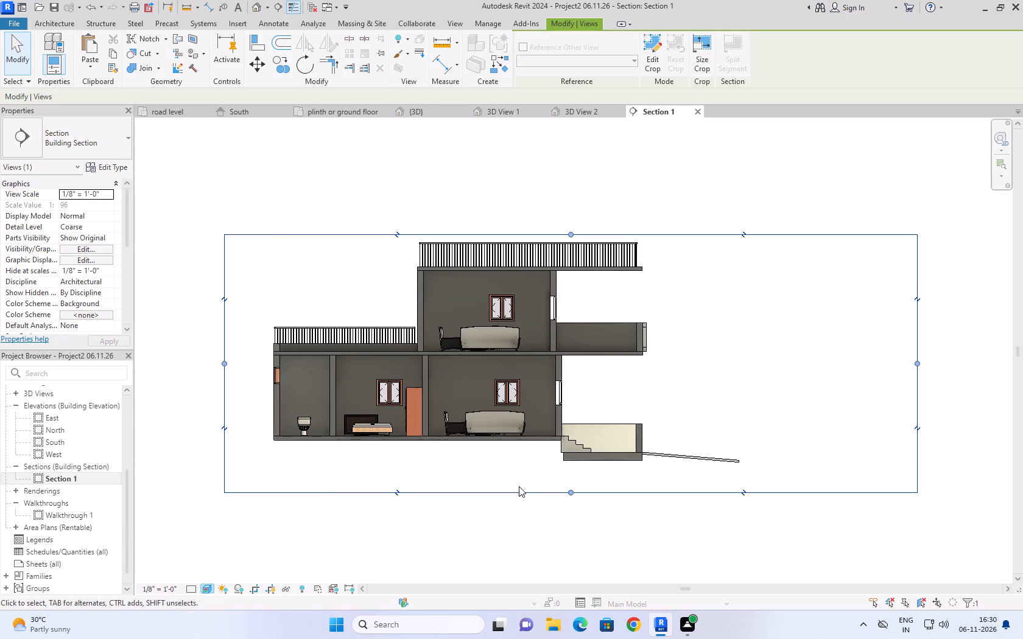
# Examine the whole section, including the floor slabs, the front entrance steps and the ramp.
pyautogui.scroll(2, 473, 362)
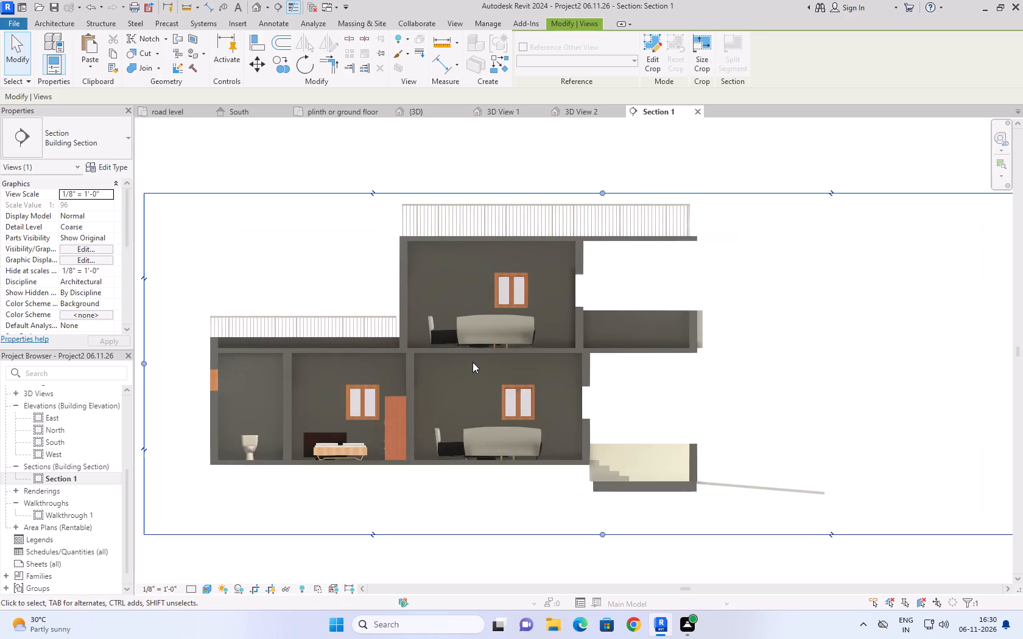
pyautogui.scroll(3, 473, 362)
pyautogui.scroll(-2, 672, 416)
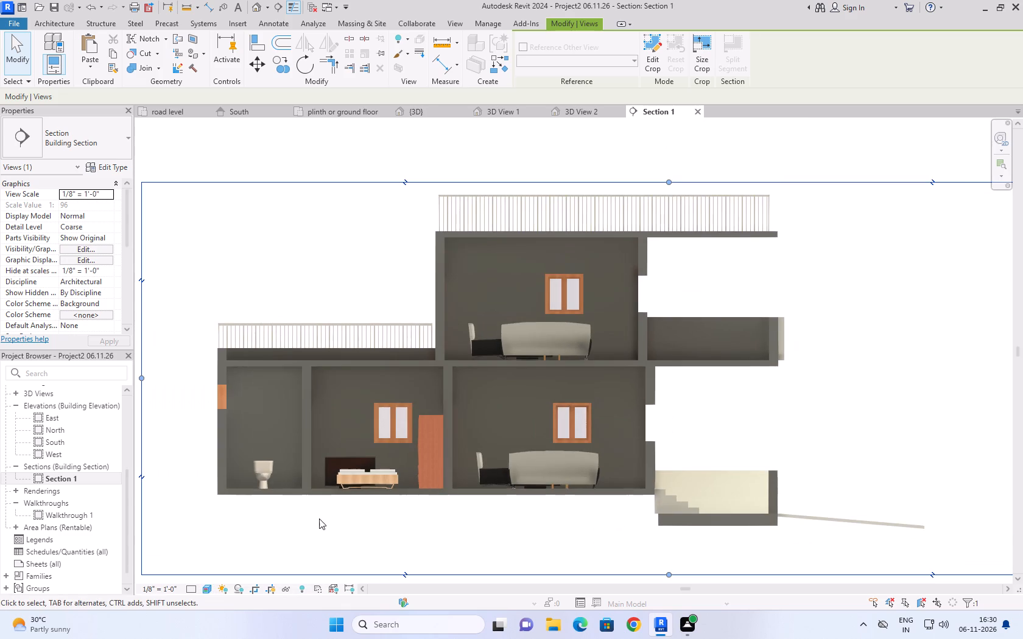
pyautogui.scroll(2, 376, 534)
pyautogui.scroll(-3, 381, 531)
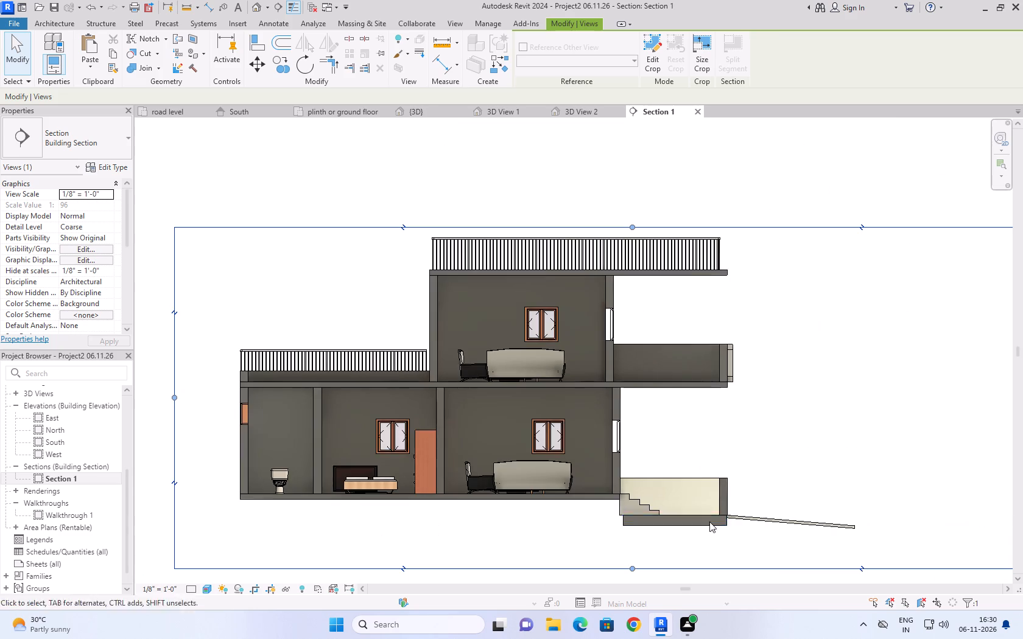
pyautogui.scroll(4, 739, 531)
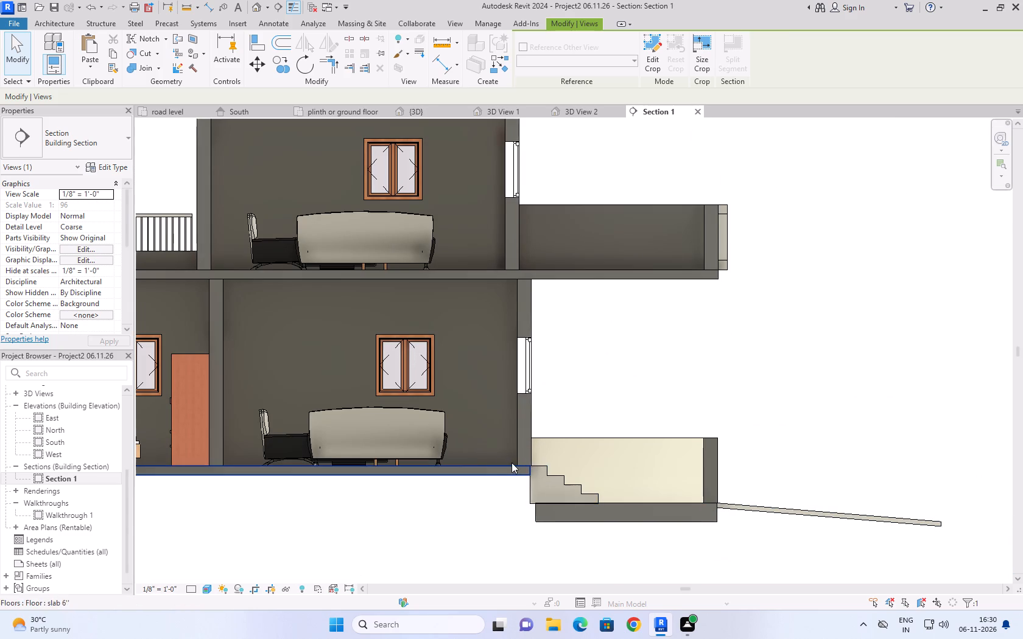
pyautogui.scroll(-4, 477, 461)
pyautogui.scroll(-4, 417, 461)
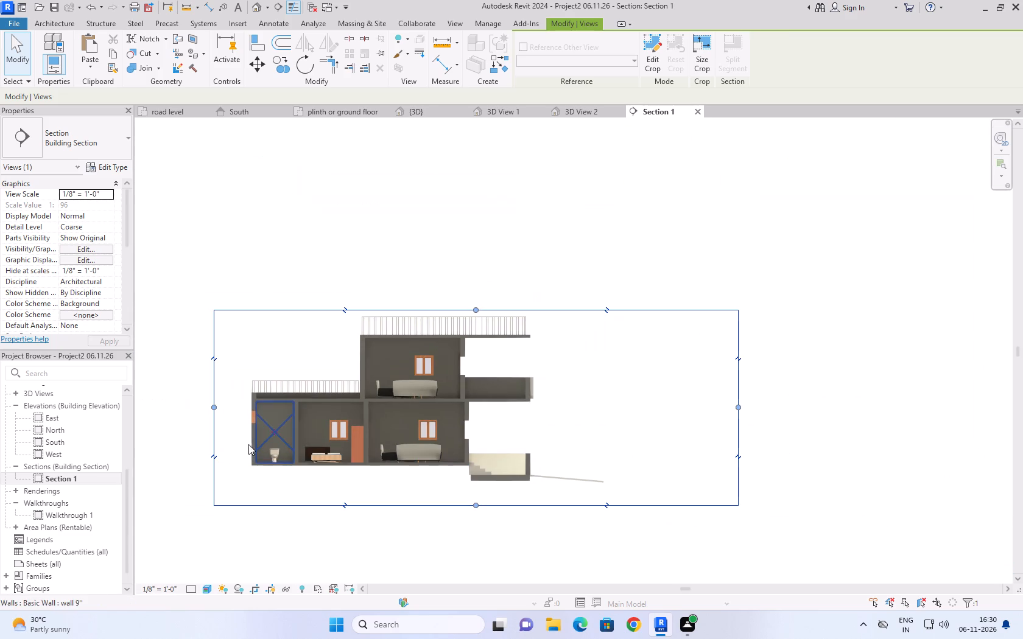
# Examine the ground-floor toilet and guest room in section, checking the toilet fixture, bed, wardrobe and window.
pyautogui.scroll(7, 244, 447)
pyautogui.scroll(1, 354, 400)
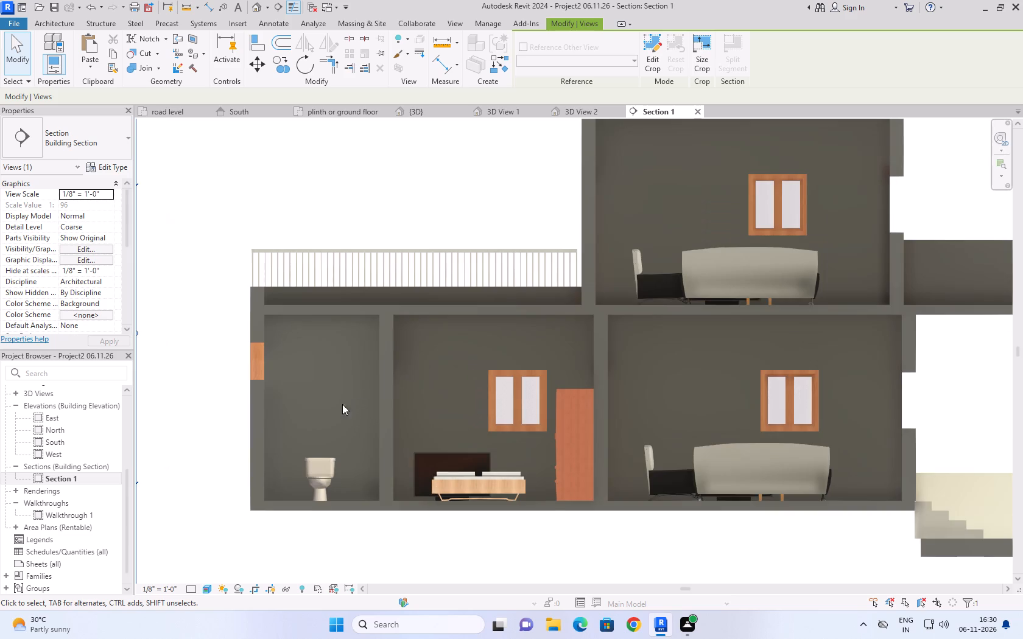
pyautogui.scroll(9, 318, 487)
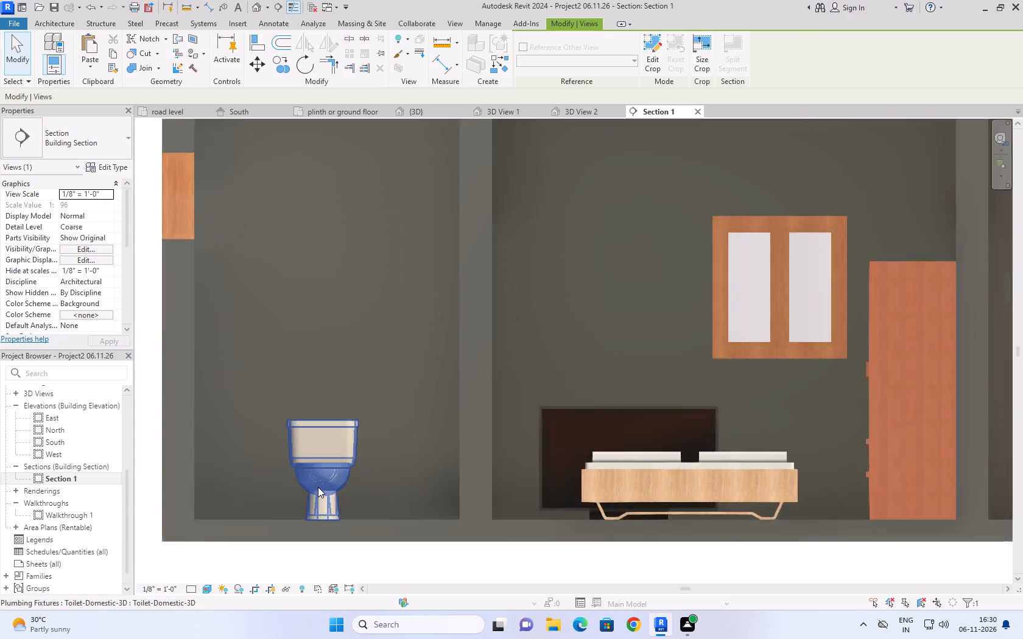
pyautogui.scroll(7, 318, 487)
pyautogui.scroll(-10, 316, 487)
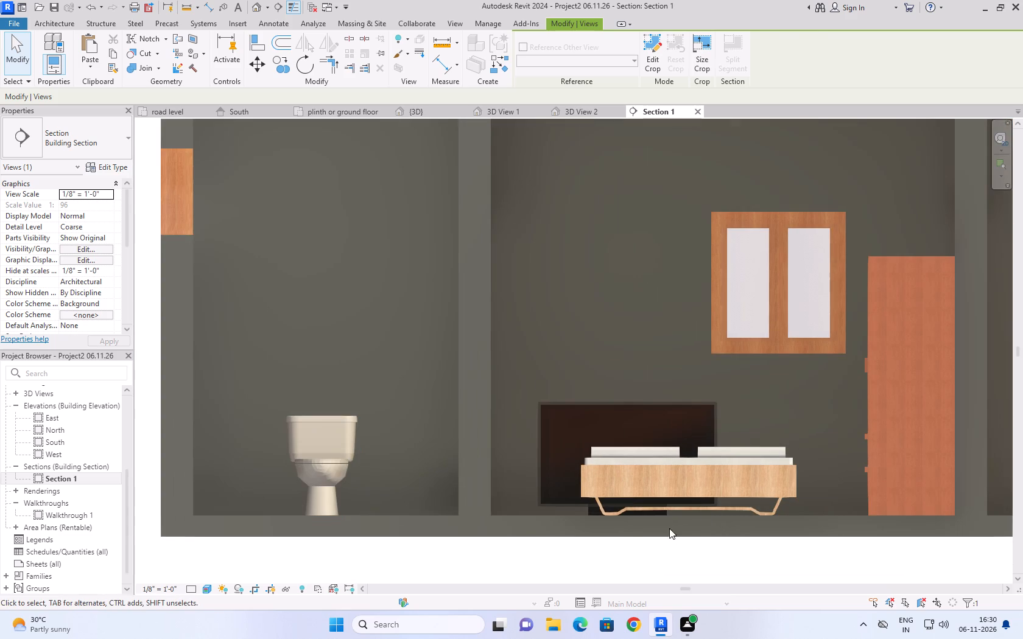
pyautogui.scroll(4, 715, 500)
pyautogui.moveTo(777, 449); pyautogui.dragTo(524, 427, button='middle')
pyautogui.scroll(-3, 513, 428)
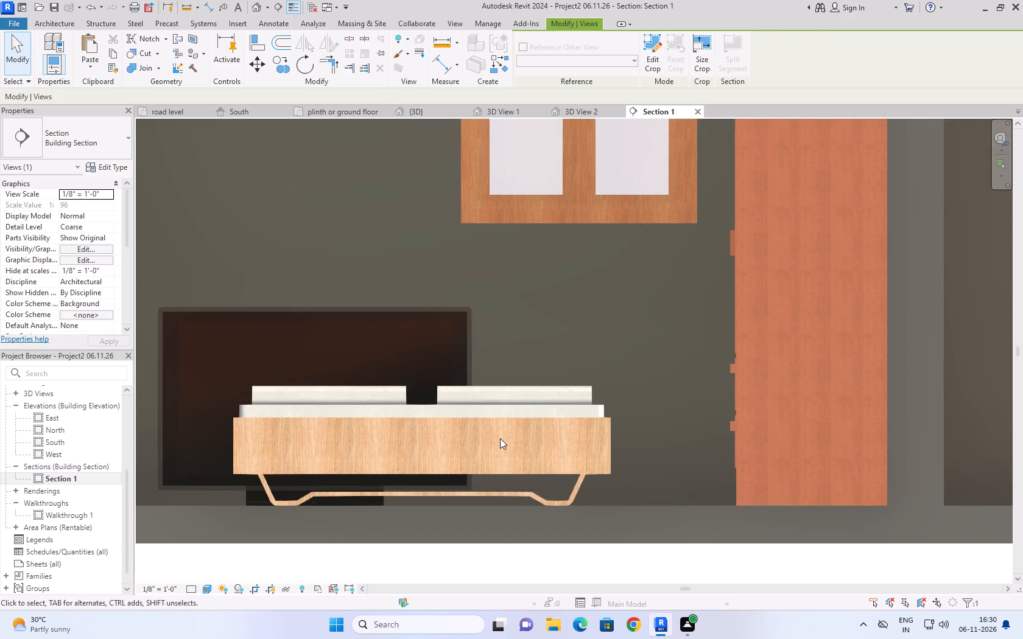
pyautogui.scroll(-4, 500, 438)
pyautogui.moveTo(706, 410); pyautogui.dragTo(583, 411, button='middle')
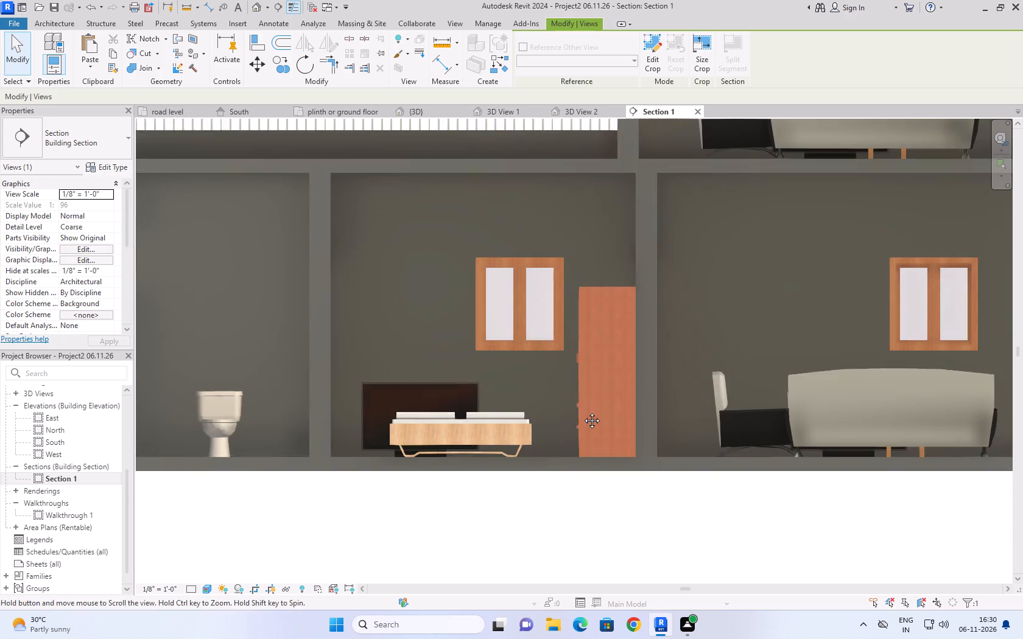
# Examine the living rooms on both floors, the upper balcony, the roof railing and the entrance steps in section.
pyautogui.moveTo(583, 411); pyautogui.dragTo(479, 414, button='middle')
pyautogui.scroll(-6, 469, 417)
pyautogui.scroll(5, 579, 279)
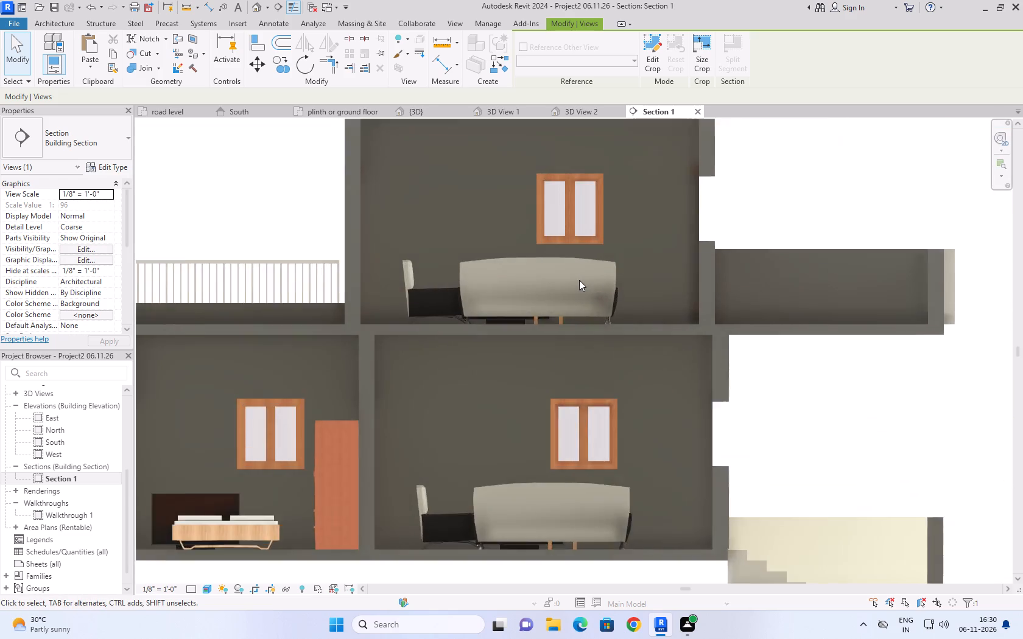
pyautogui.scroll(3, 579, 280)
pyautogui.scroll(-14, 577, 288)
pyautogui.scroll(6, 564, 369)
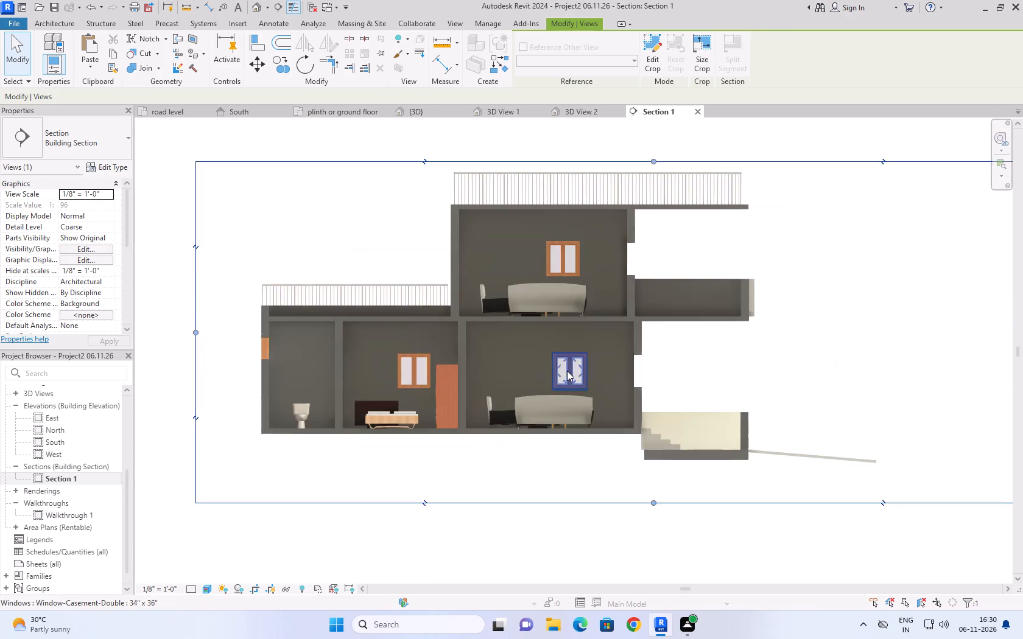
pyautogui.scroll(3, 567, 371)
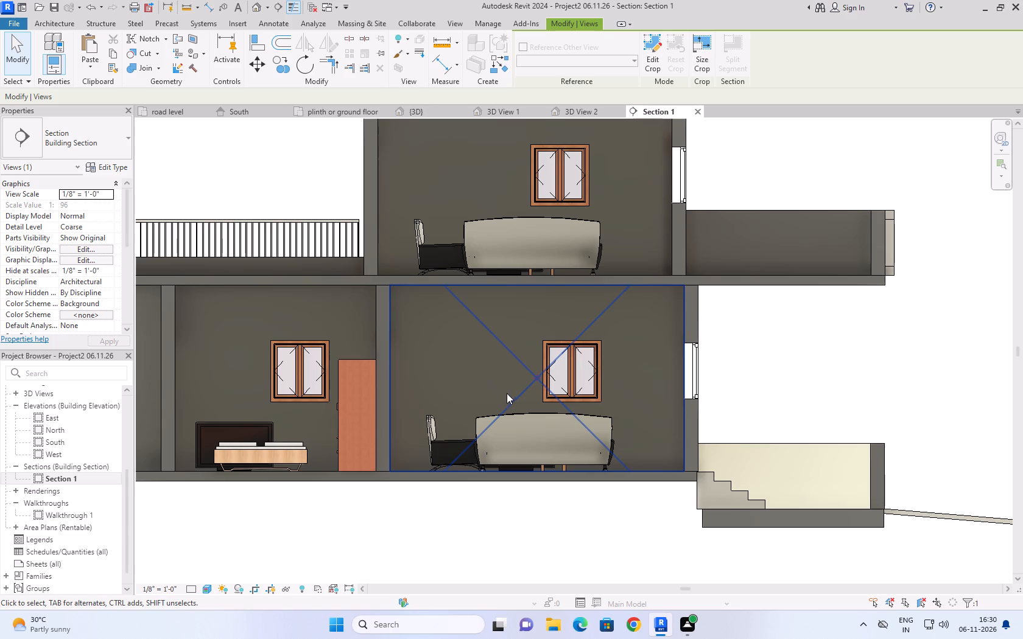
pyautogui.scroll(-3, 454, 197)
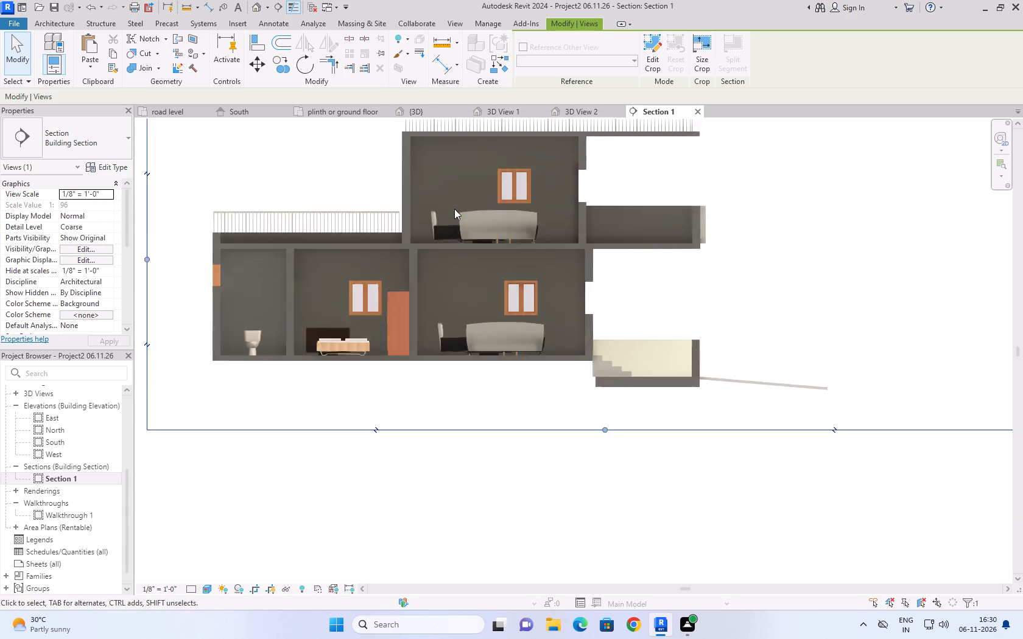
pyautogui.scroll(-6, 454, 209)
pyautogui.moveTo(476, 148); pyautogui.dragTo(481, 357, button='middle')
pyautogui.scroll(-3, 479, 363)
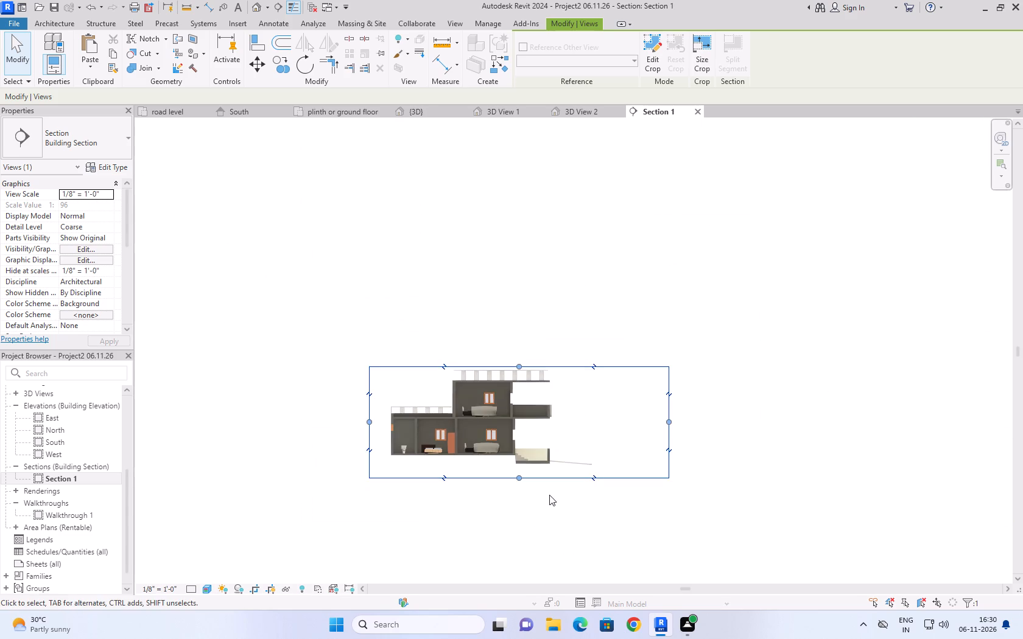
pyautogui.scroll(9, 550, 495)
pyautogui.moveTo(502, 388); pyautogui.dragTo(502, 424, button='middle')
pyautogui.scroll(-3, 502, 424)
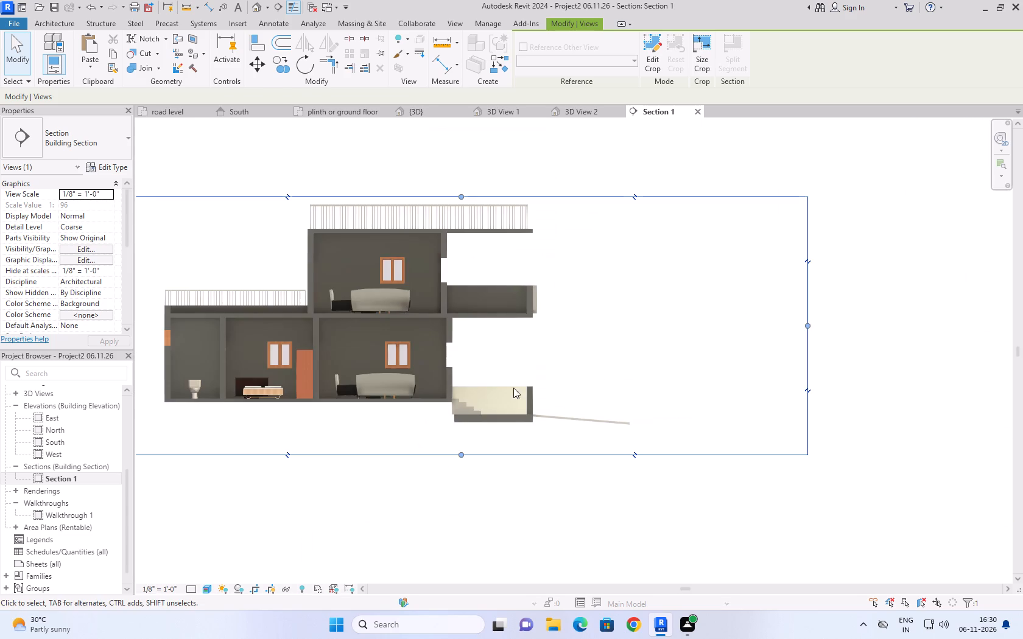
pyautogui.scroll(9, 460, 355)
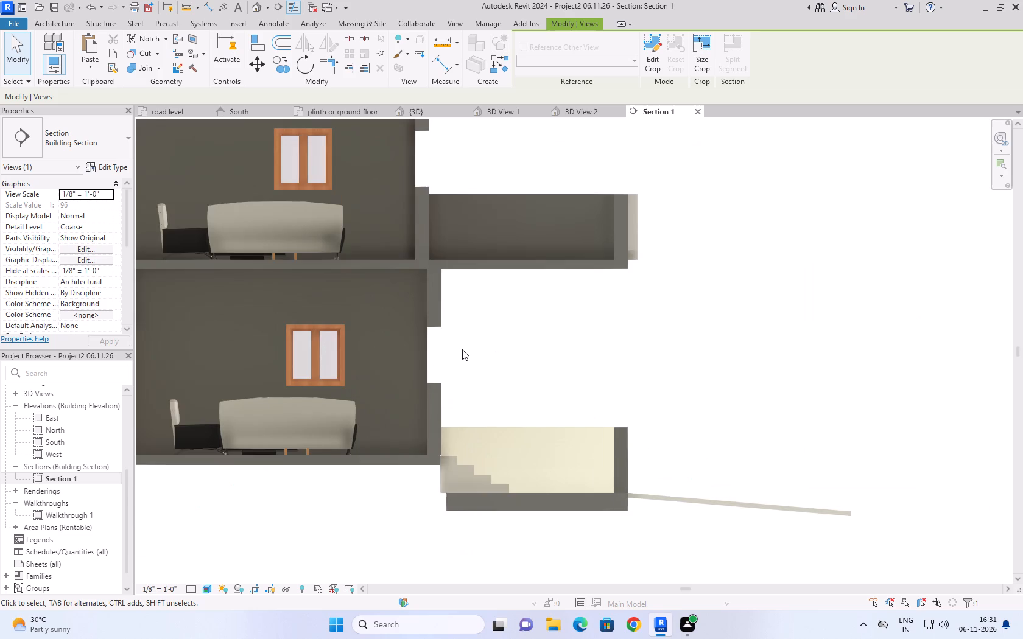
pyautogui.scroll(-12, 465, 343)
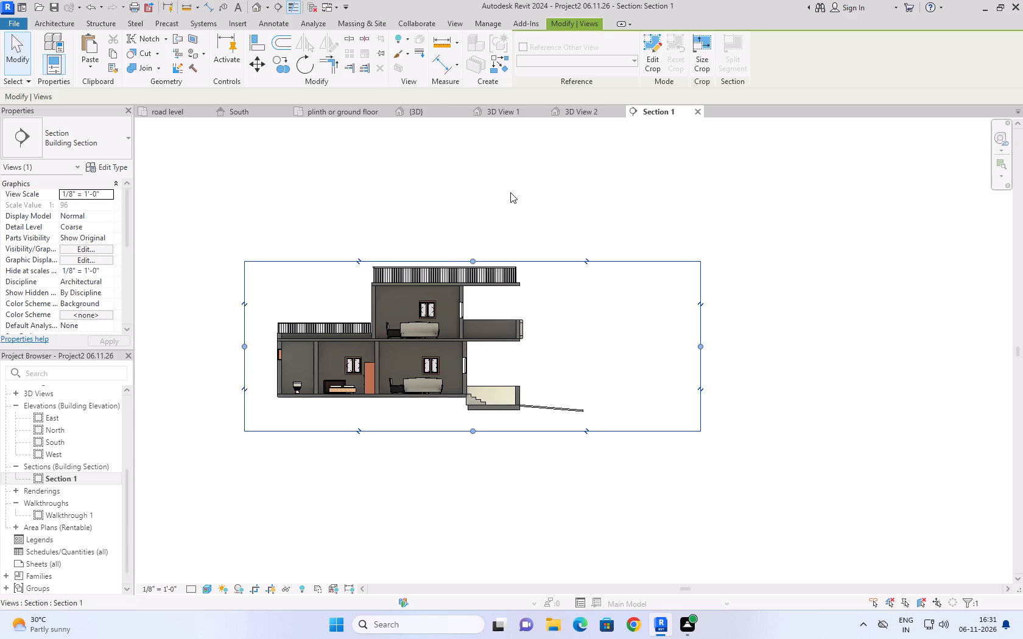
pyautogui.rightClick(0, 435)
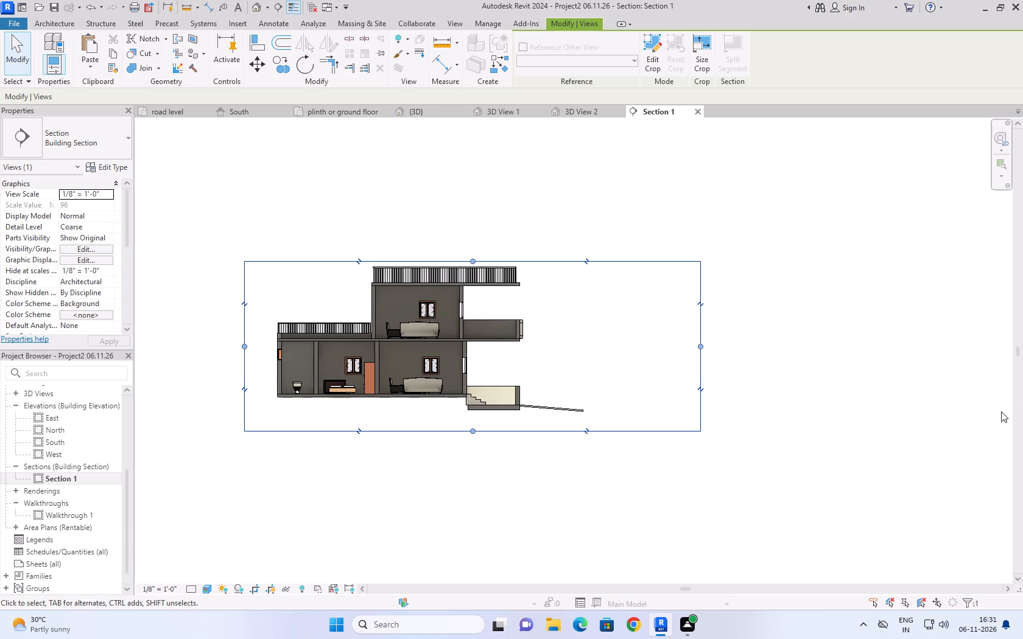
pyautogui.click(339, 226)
# Close the 3D View 1 camera view and the Section 1 view, returning to 3D View 2.
pyautogui.click(571, 111)
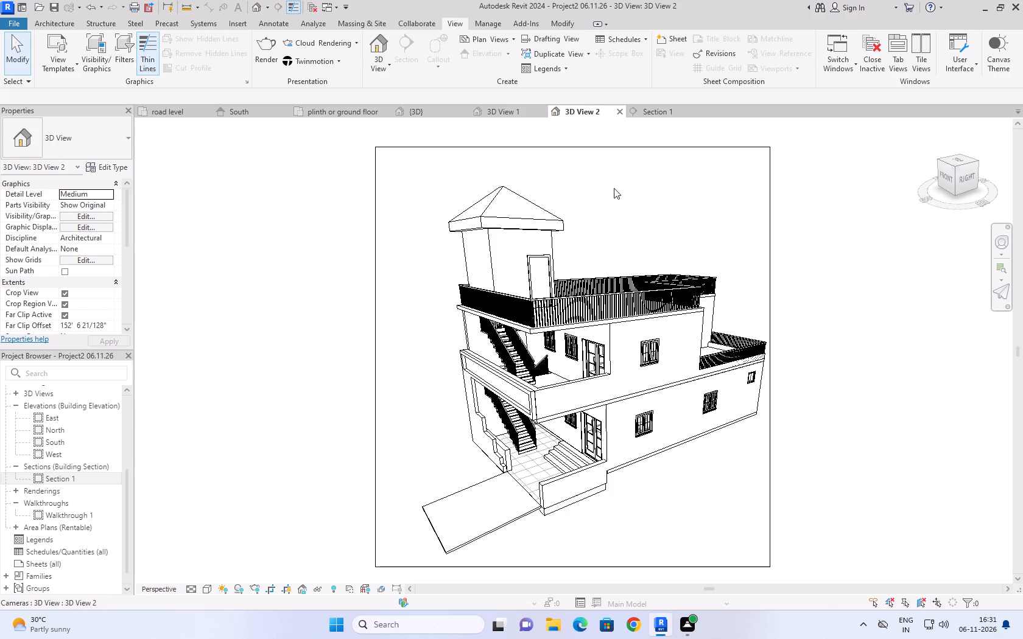
pyautogui.click(500, 114)
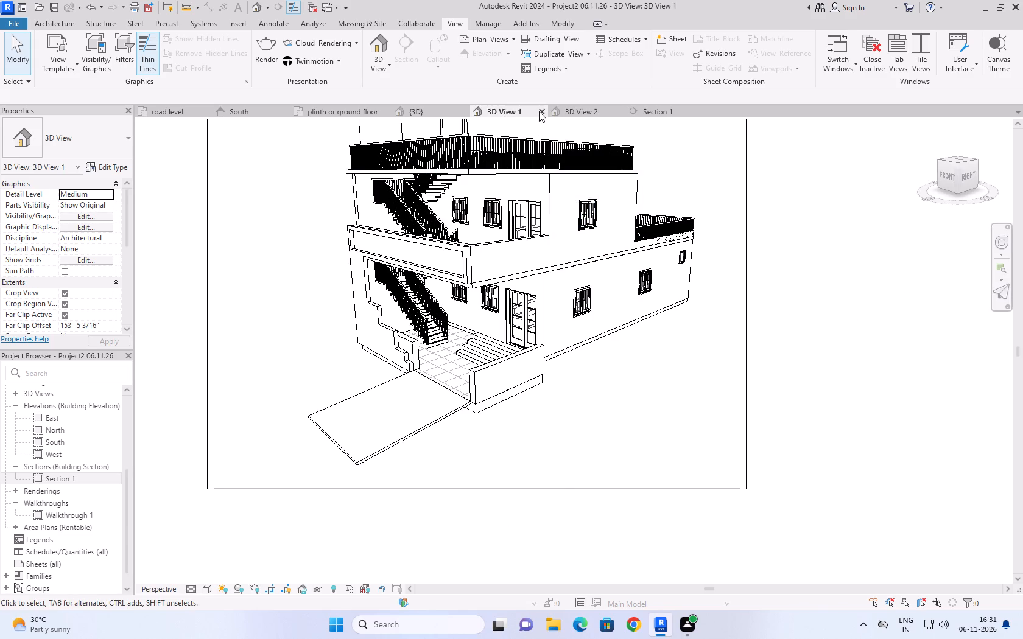
pyautogui.click(539, 111)
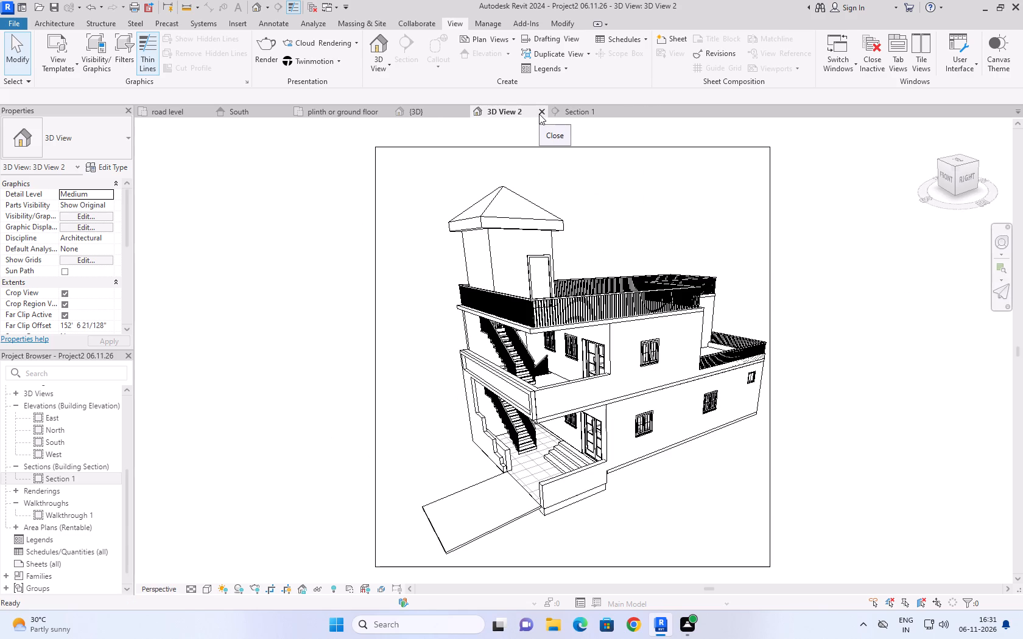
pyautogui.click(579, 116)
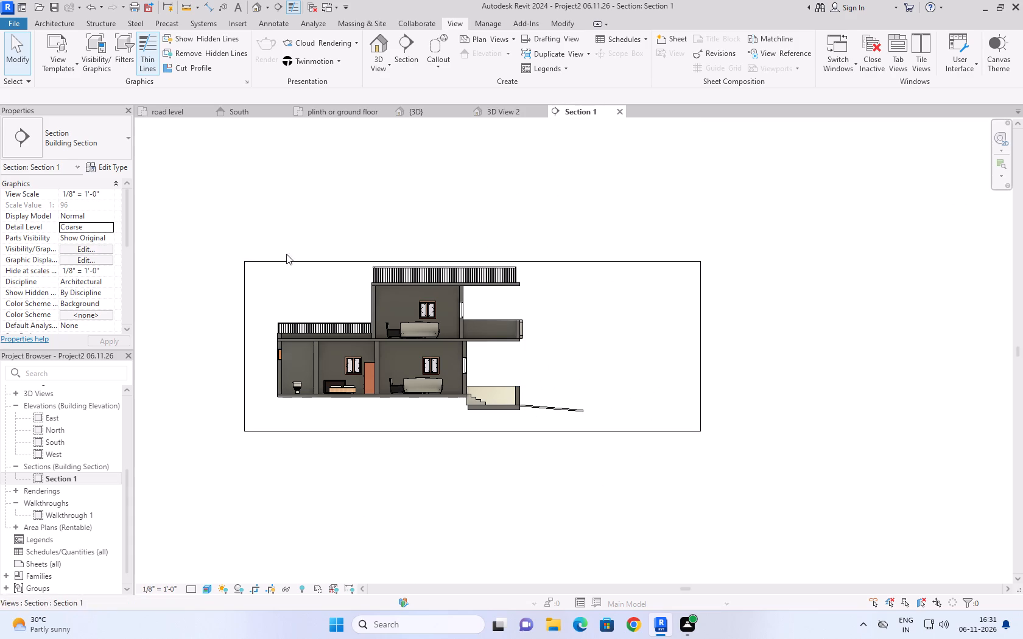
pyautogui.click(618, 113)
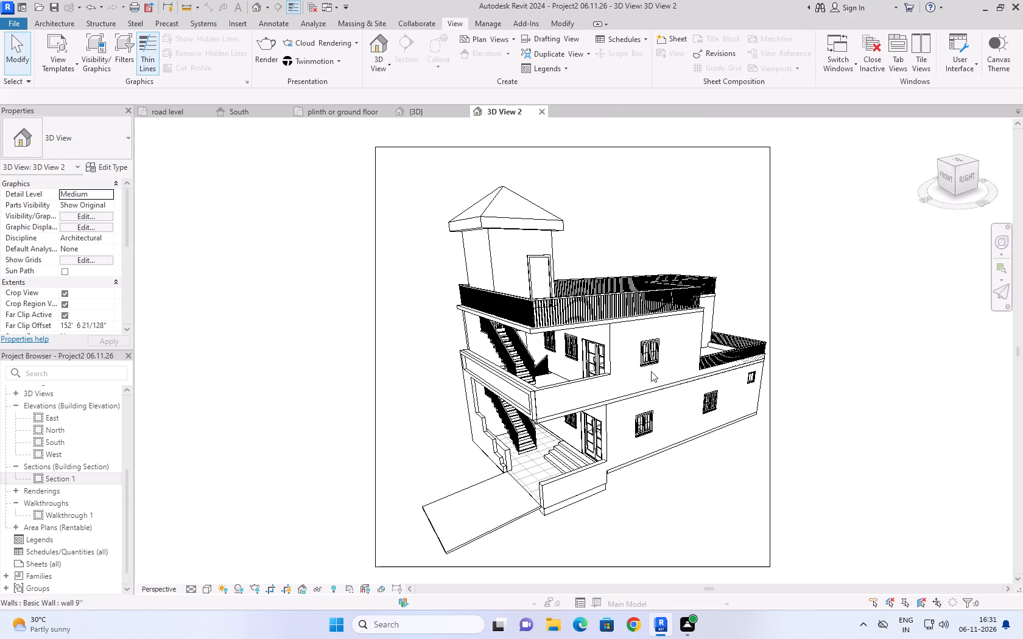
# Close 3D View 2 and delete the lengthwise building section line from the plinth or ground floor plan.
pyautogui.click(539, 110)
pyautogui.moveTo(592, 122); pyautogui.dragTo(528, 153)
pyautogui.press('Delete')
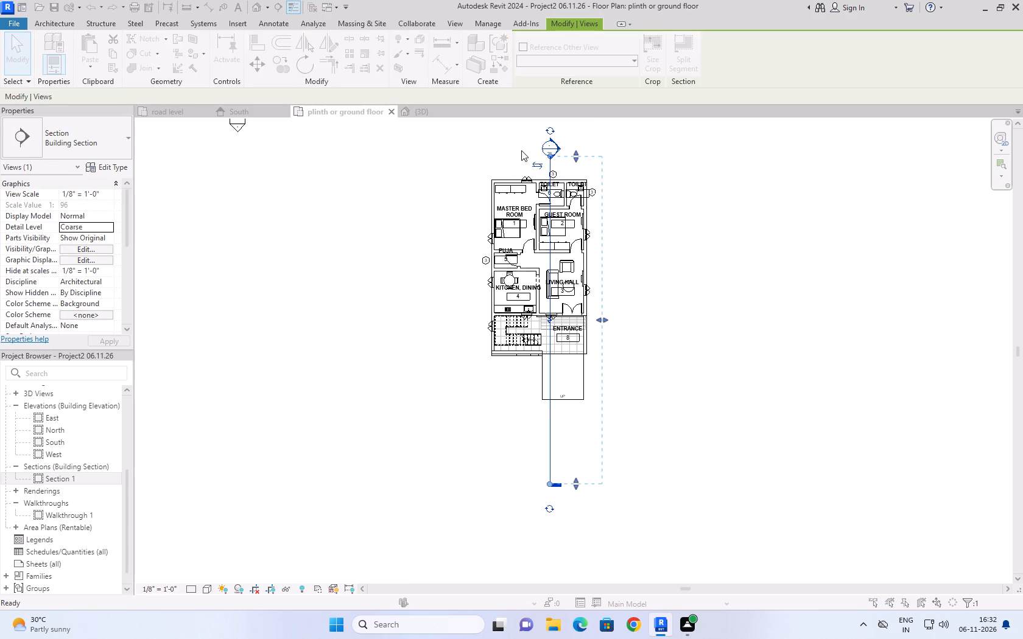
pyautogui.click(566, 346)
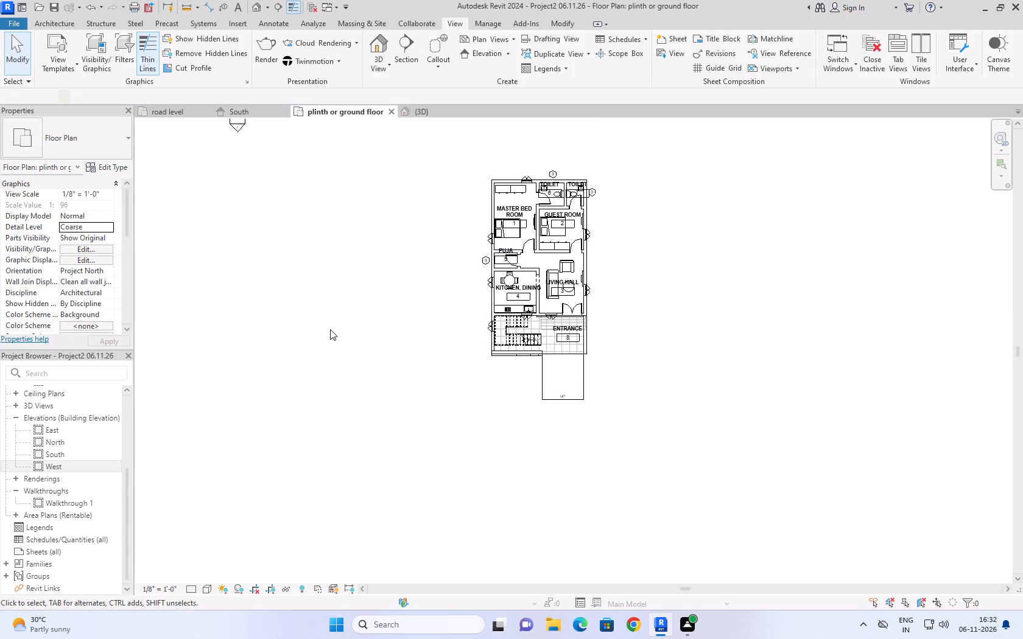
pyautogui.click(337, 281)
# Look over the house in the default 3D view, the South elevation and the road level plan.
pyautogui.click(418, 120)
pyautogui.click(420, 114)
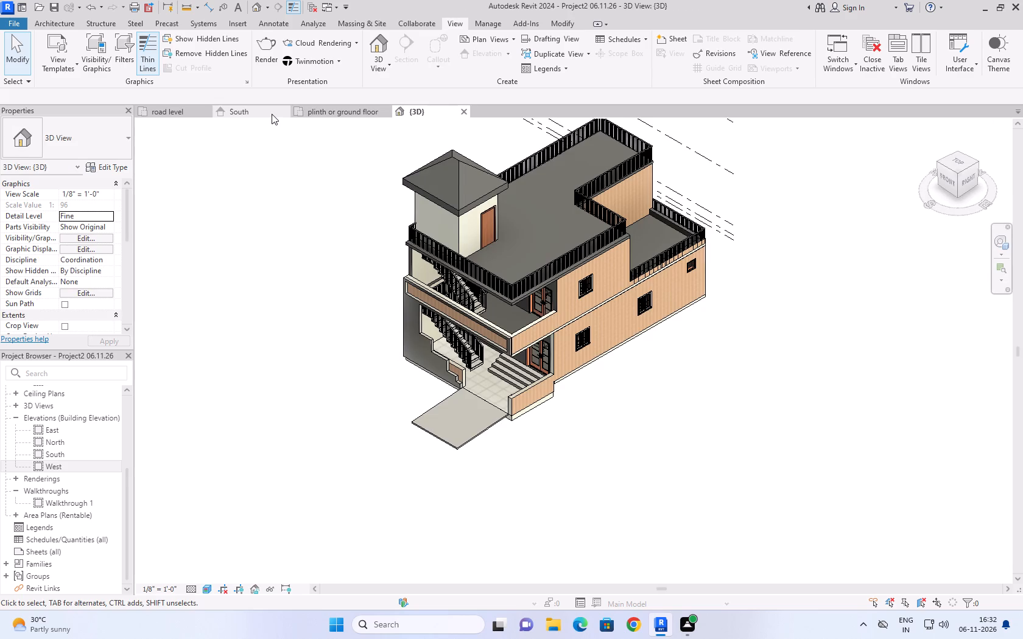
pyautogui.click(272, 114)
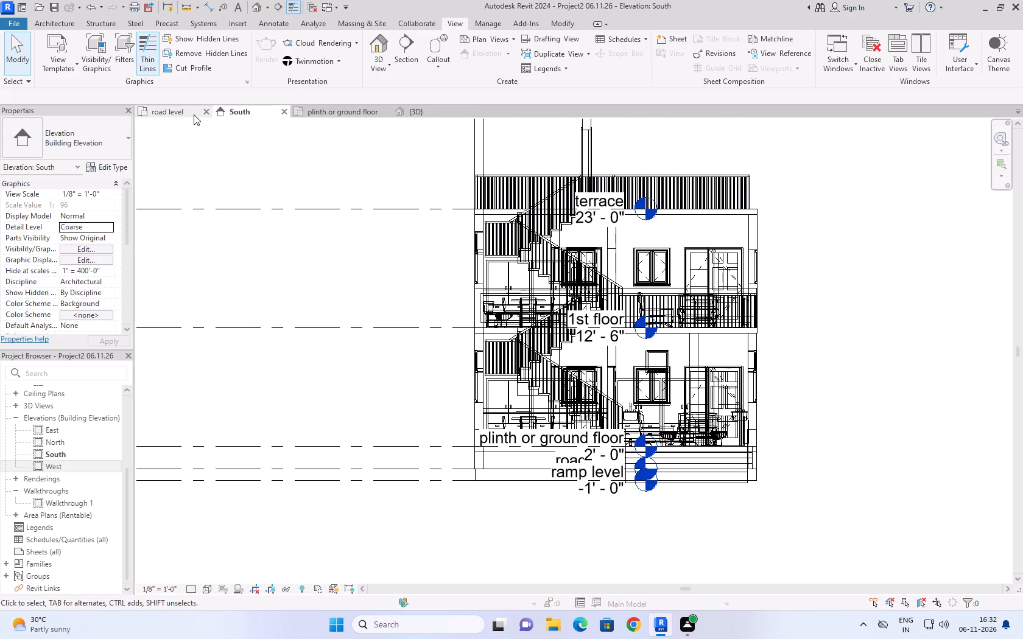
pyautogui.click(194, 114)
pyautogui.scroll(-12, 278, 295)
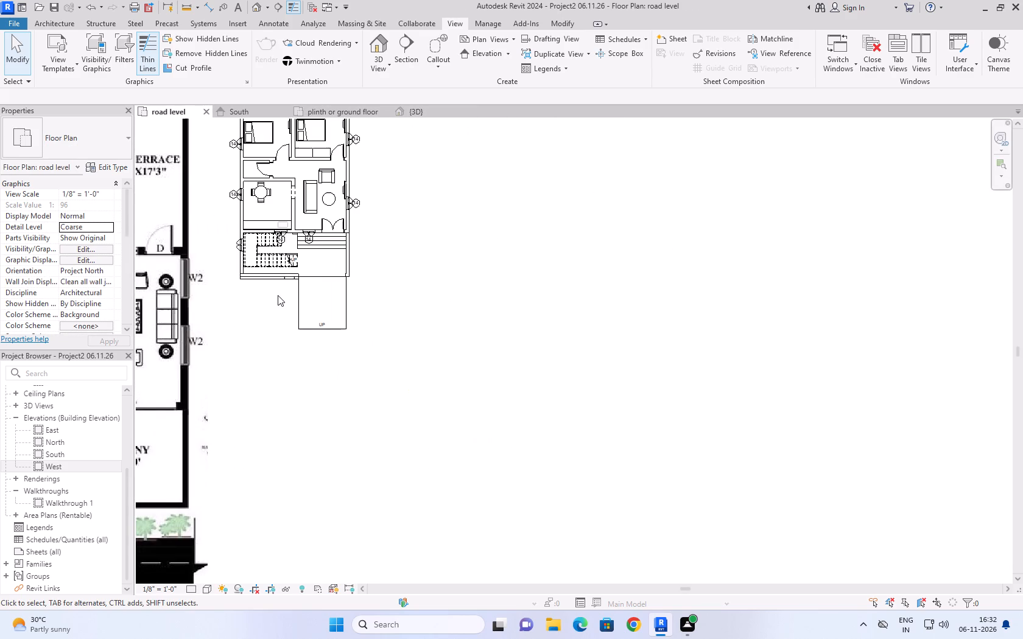
pyautogui.scroll(3, 76, 432)
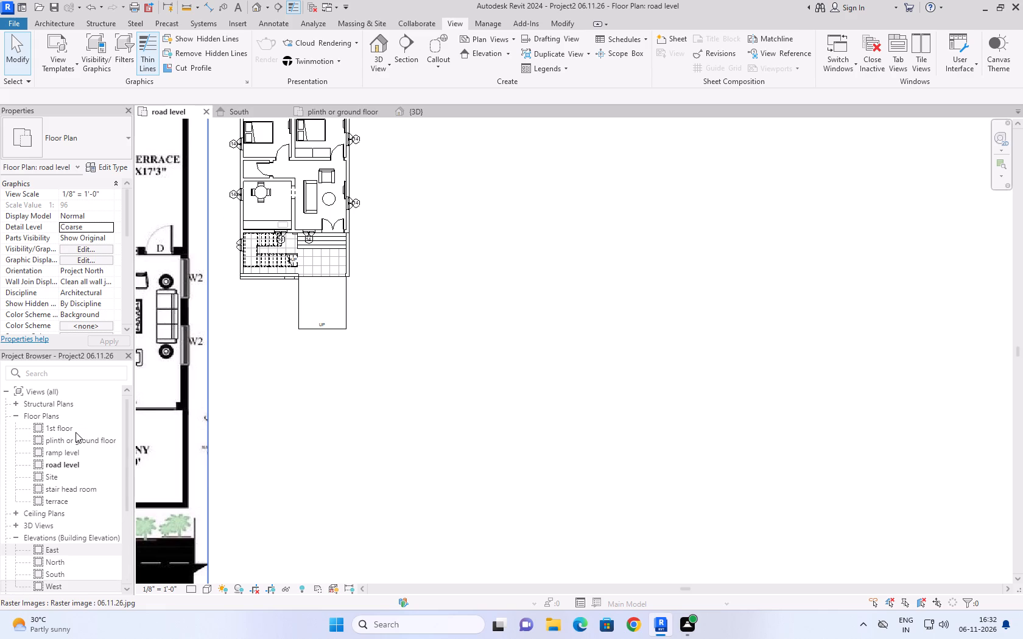
# Create a rectangular Grassland - 16" toposolid about 53' 6" wide around the house and ramp on the plinth or ground floor plan.
pyautogui.doubleClick(79, 438)
pyautogui.scroll(2, 695, 306)
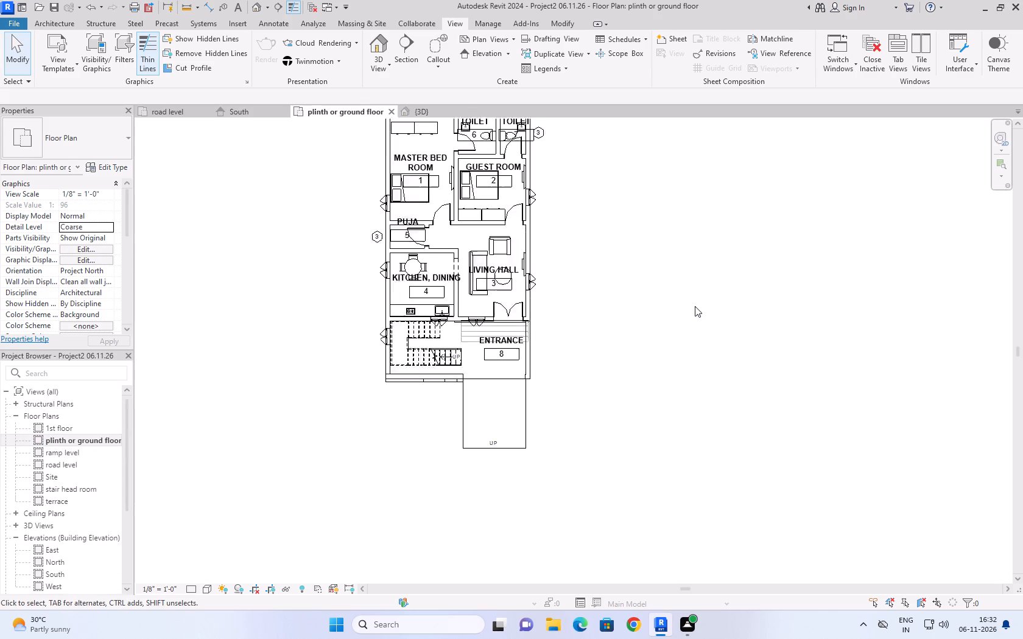
pyautogui.scroll(4, 695, 306)
pyautogui.click(650, 317)
pyautogui.scroll(-3, 546, 292)
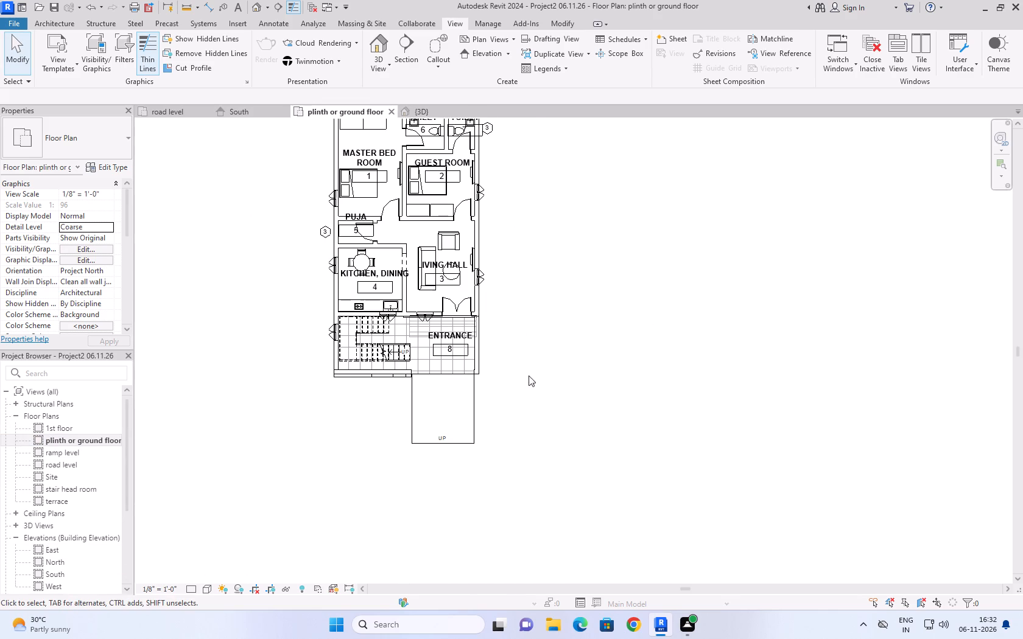
pyautogui.scroll(1, 571, 247)
pyautogui.moveTo(571, 247); pyautogui.dragTo(589, 366, button='middle')
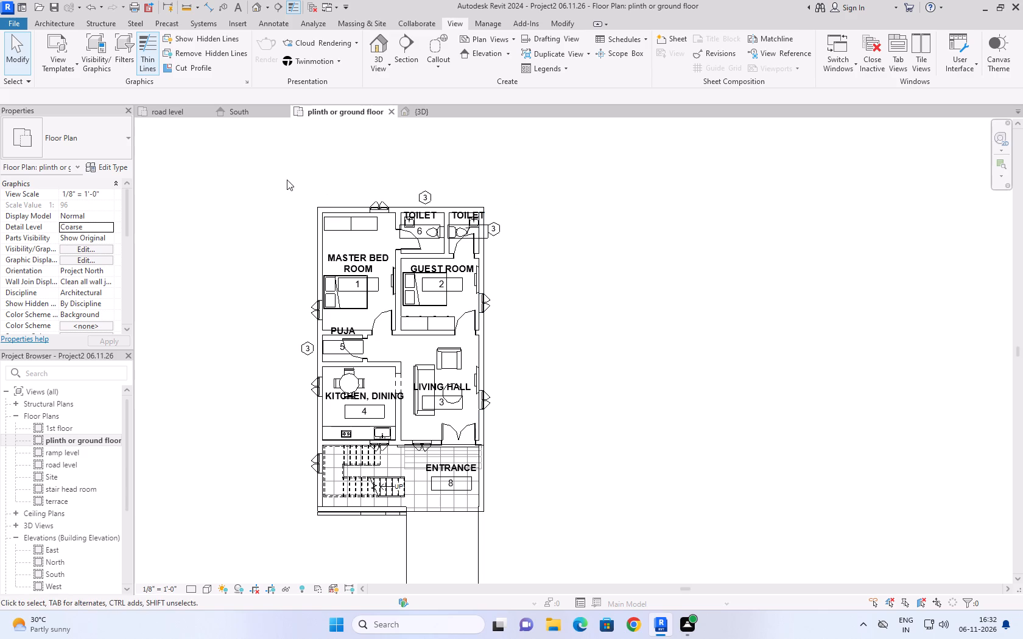
pyautogui.click(357, 20)
pyautogui.click(318, 73)
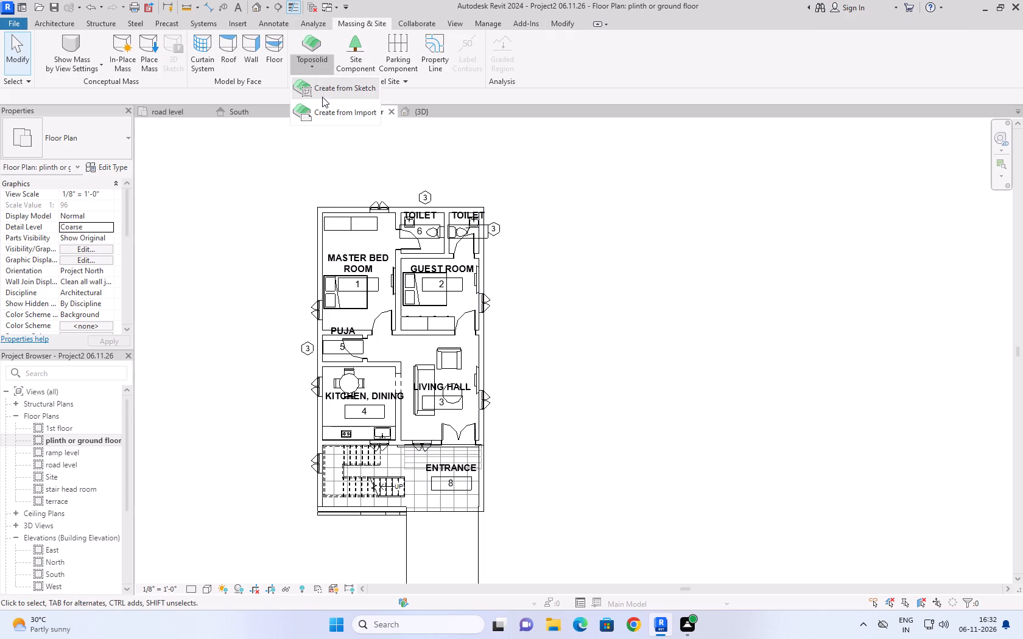
pyautogui.click(323, 99)
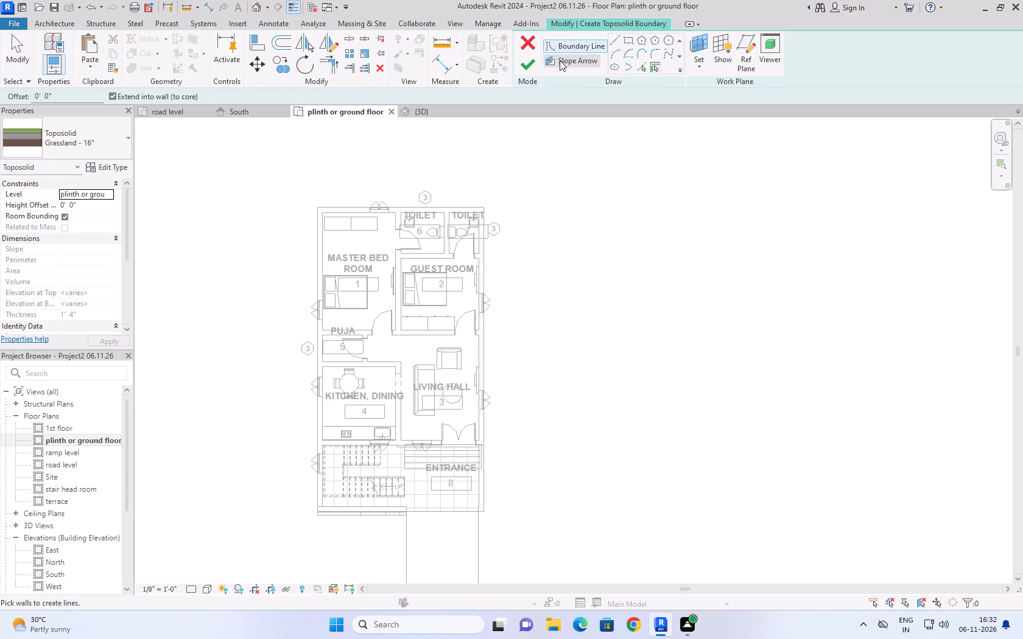
pyautogui.click(625, 40)
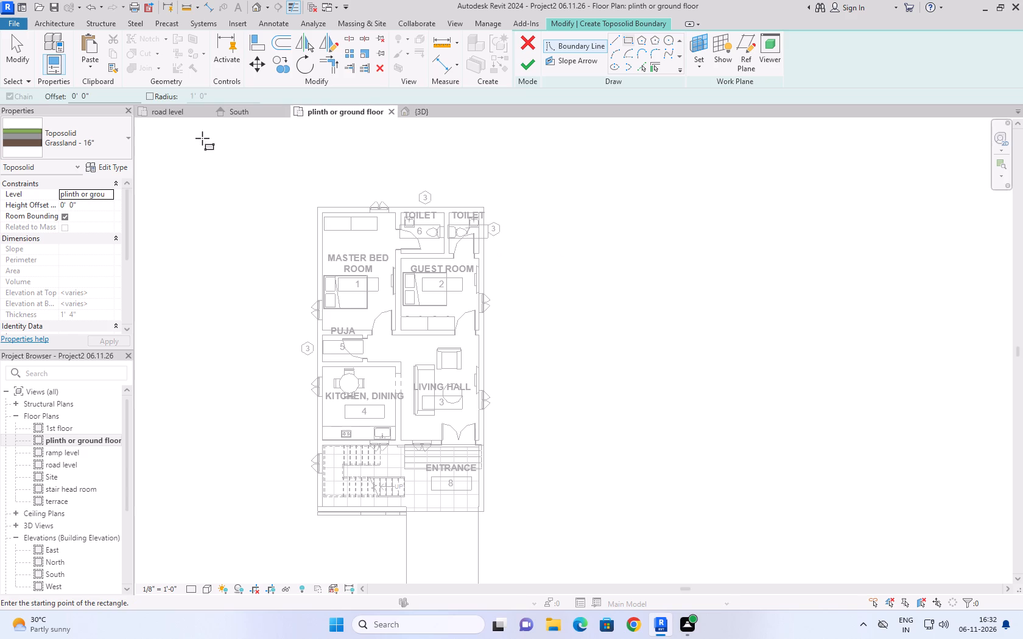
pyautogui.scroll(-2, 231, 167)
pyautogui.click(224, 148)
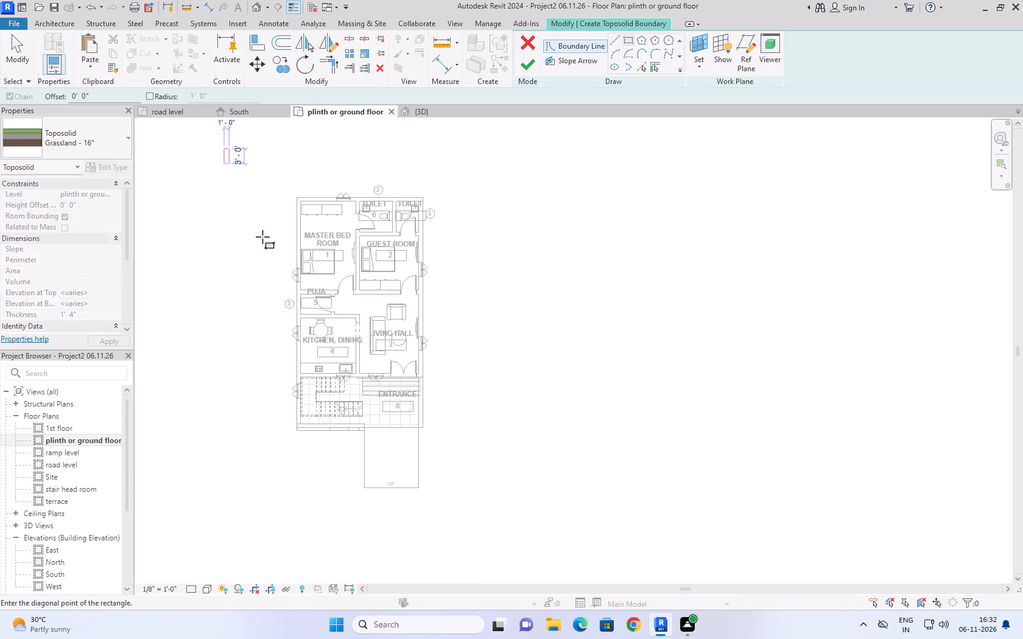
pyautogui.click(494, 489)
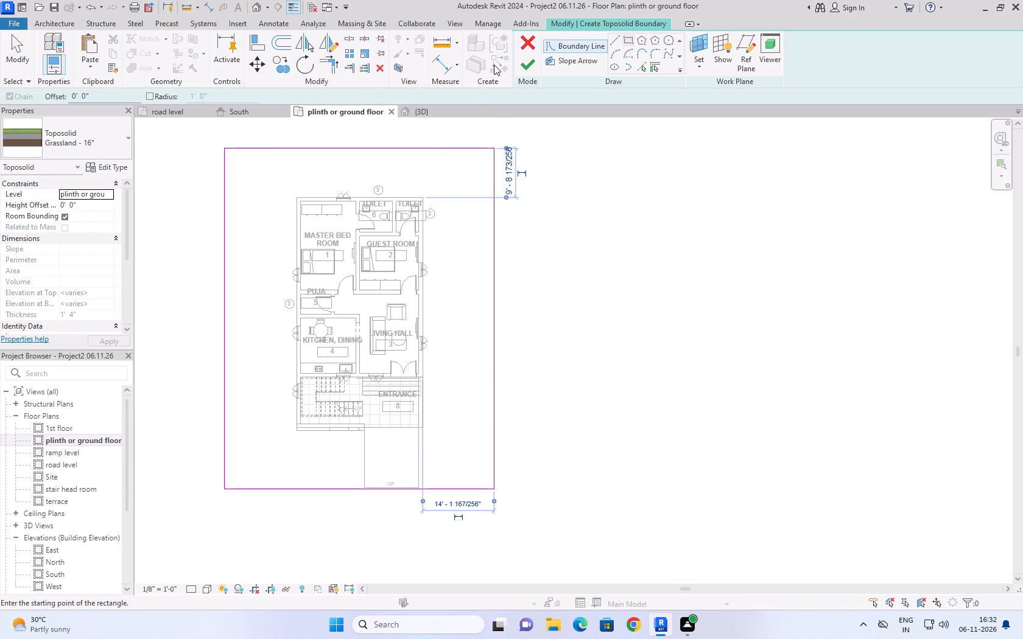
pyautogui.click(522, 66)
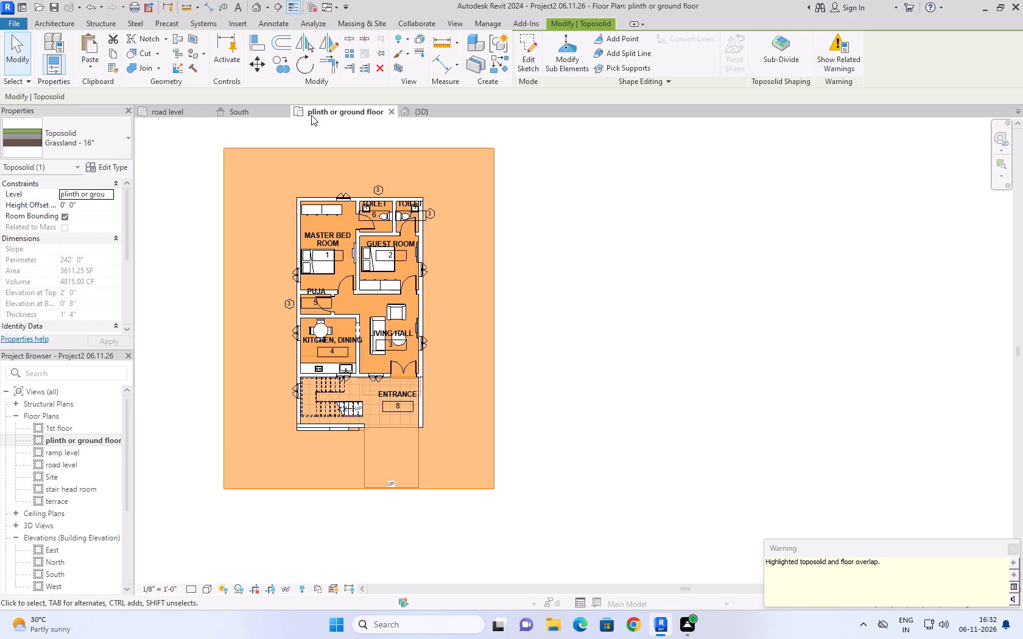
# Set the toposolid's level to ramp level, working from the default 3D view.
pyautogui.click(258, 110)
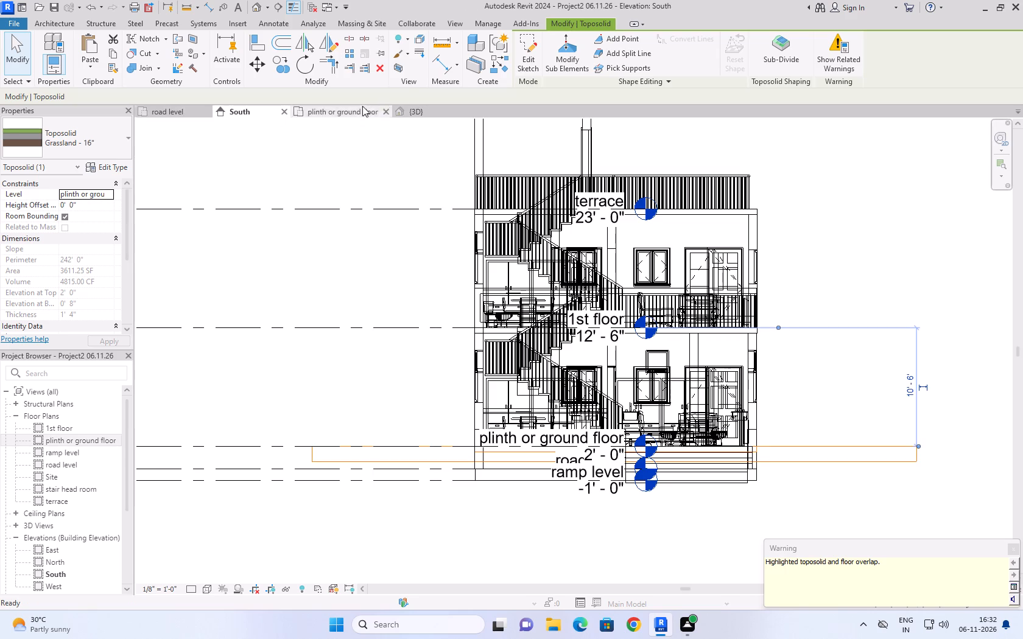
pyautogui.click(436, 108)
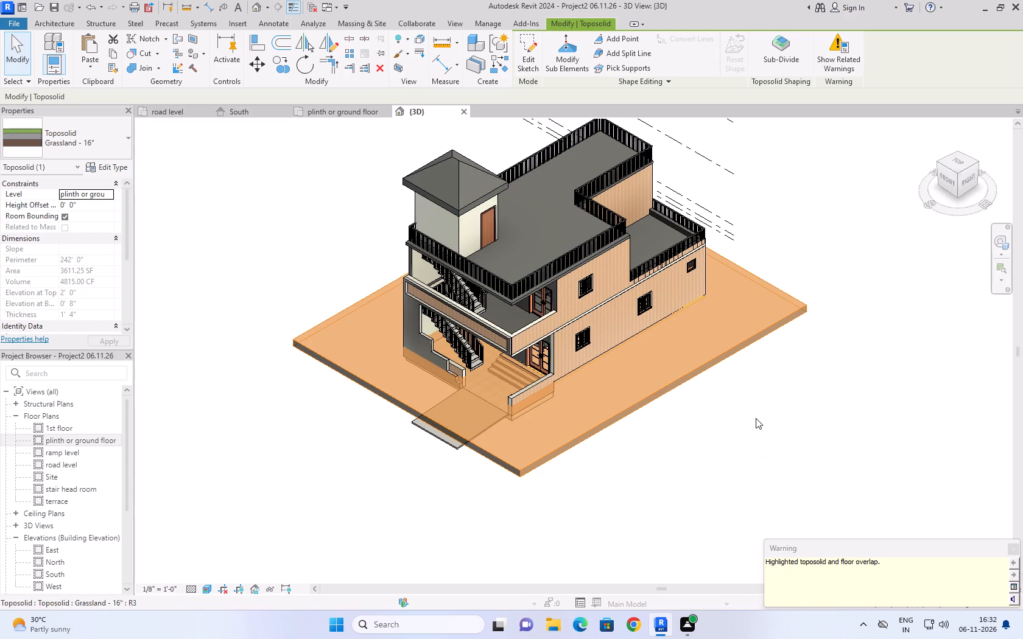
pyautogui.click(852, 417)
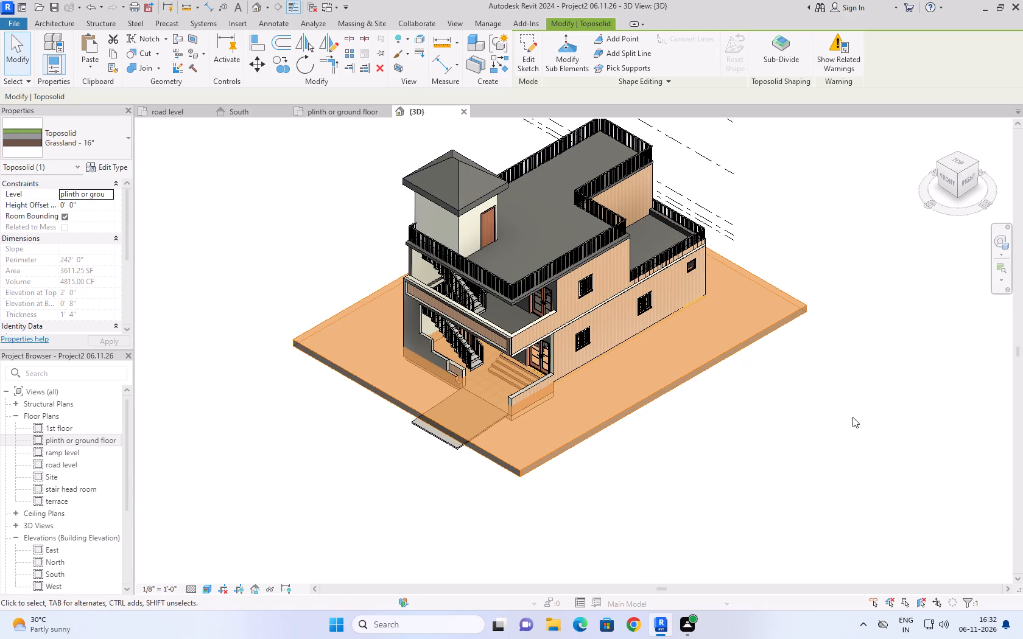
pyautogui.click(653, 397)
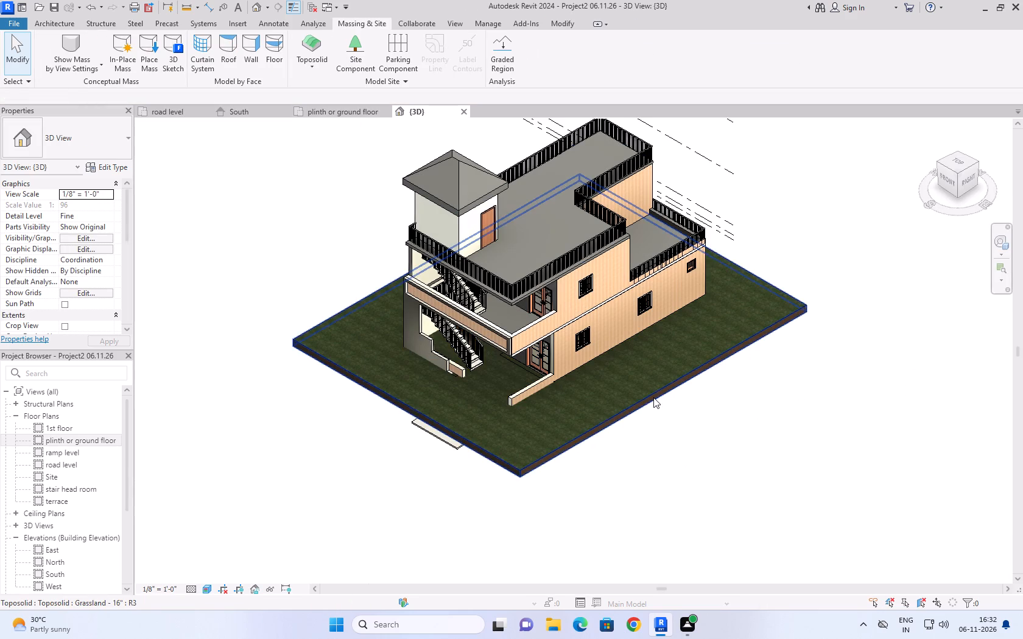
pyautogui.click(111, 195)
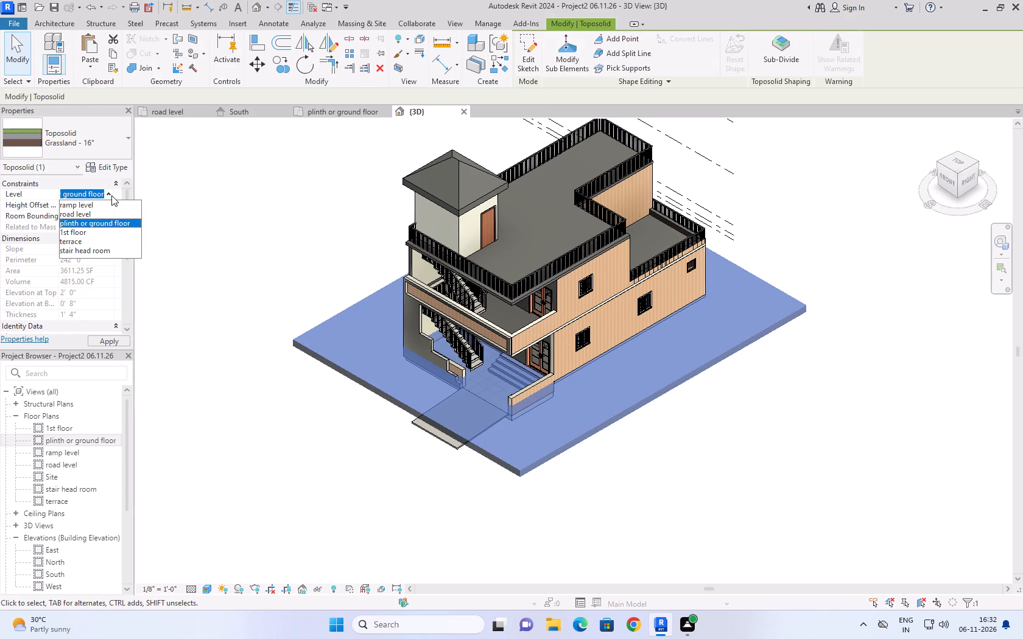
pyautogui.click(96, 206)
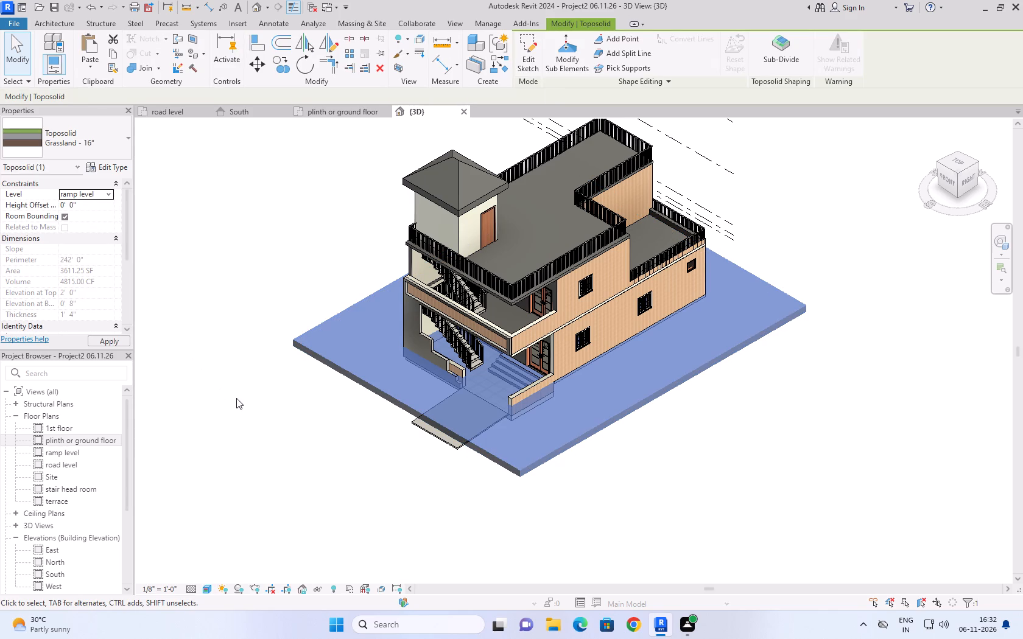
pyautogui.click(237, 393)
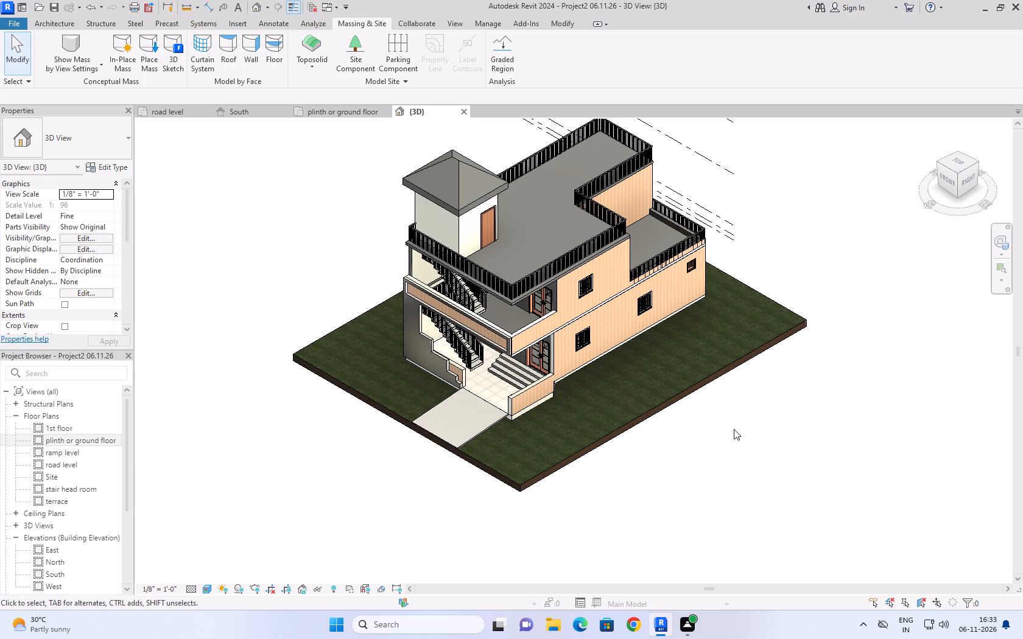
# Edit the toposolid's sketch in the ground floor plan, moving its front edge outward to about 19' 2" from the house's front wall.
pyautogui.scroll(2, 774, 250)
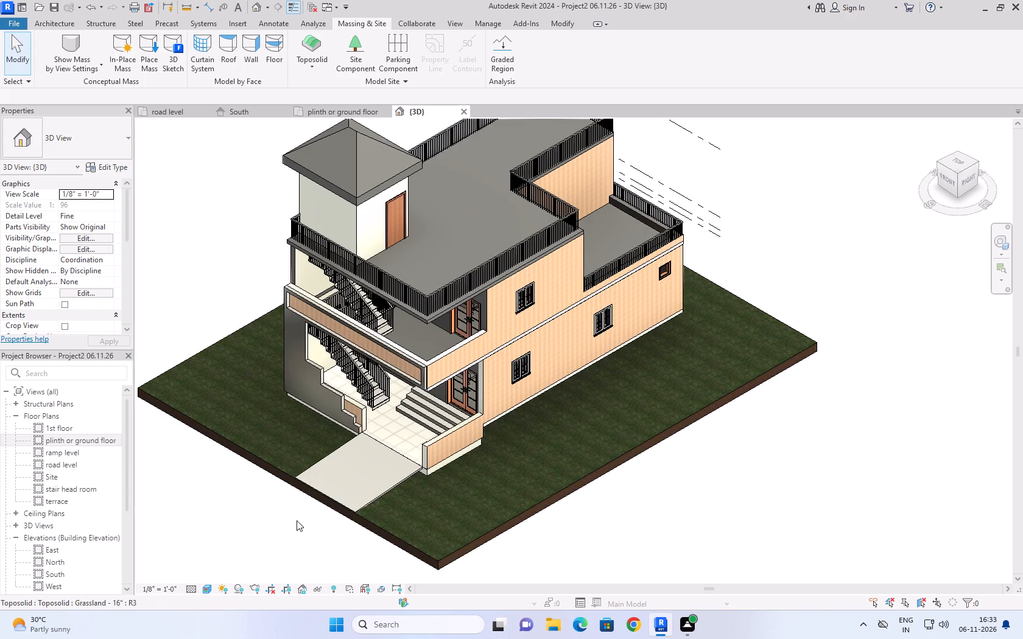
pyautogui.scroll(5, 308, 517)
pyautogui.scroll(-5, 380, 394)
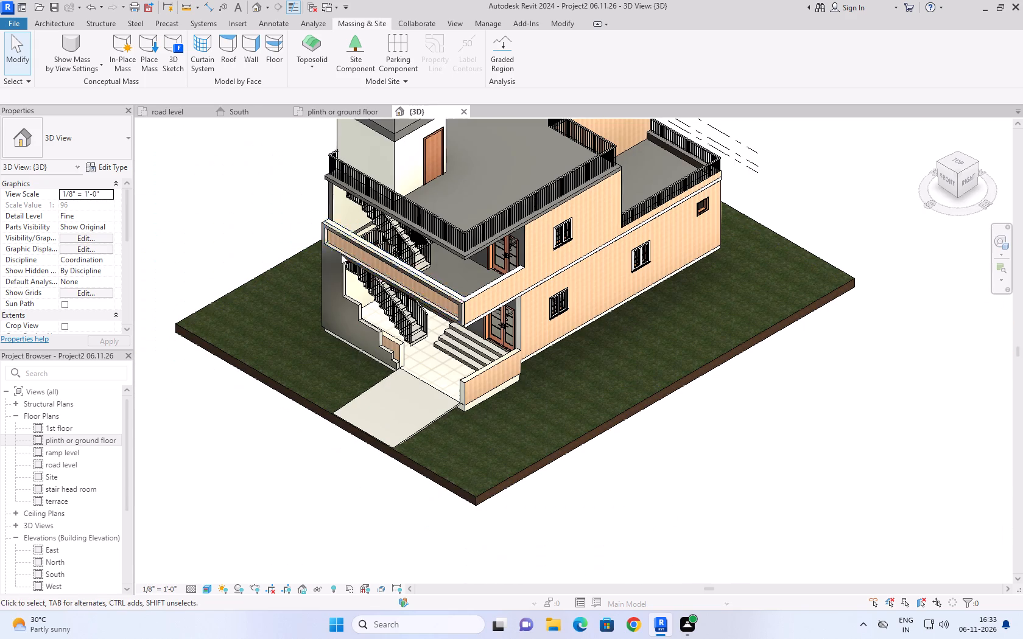
pyautogui.click(334, 116)
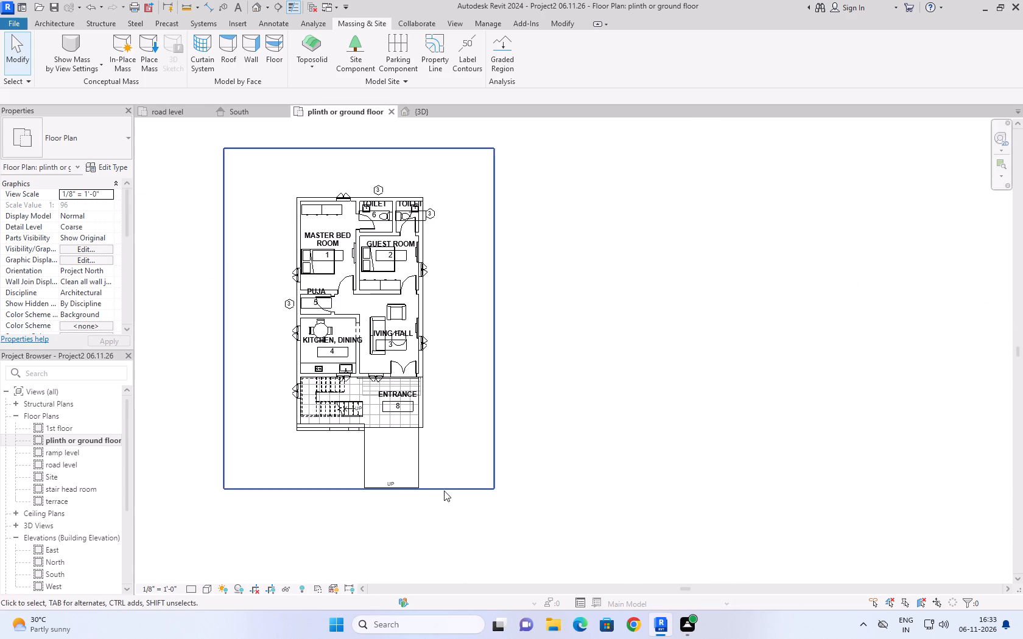
pyautogui.click(444, 491)
pyautogui.click(527, 60)
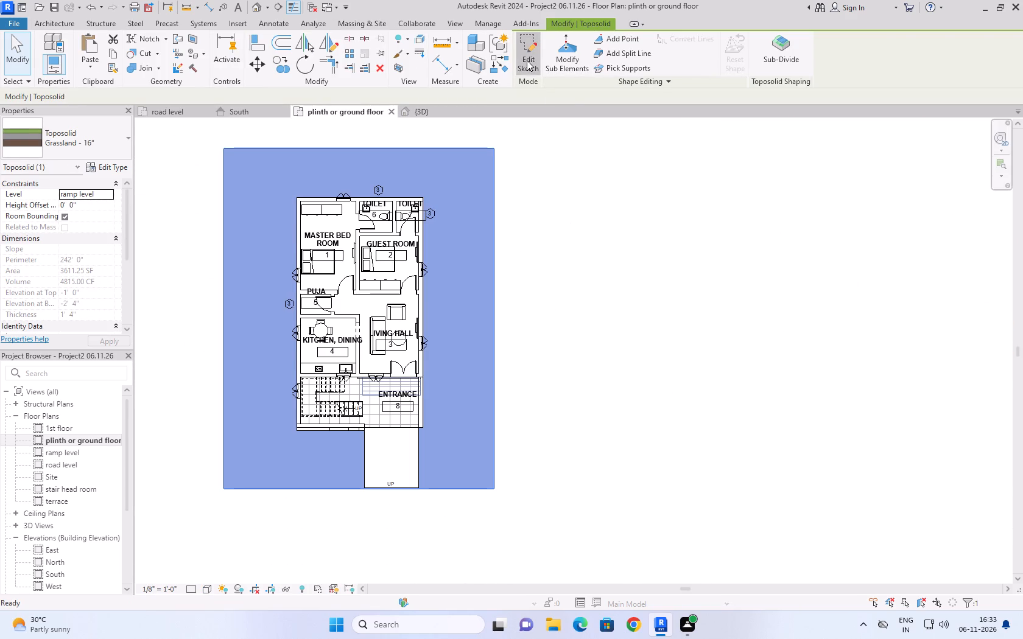
pyautogui.click(451, 487)
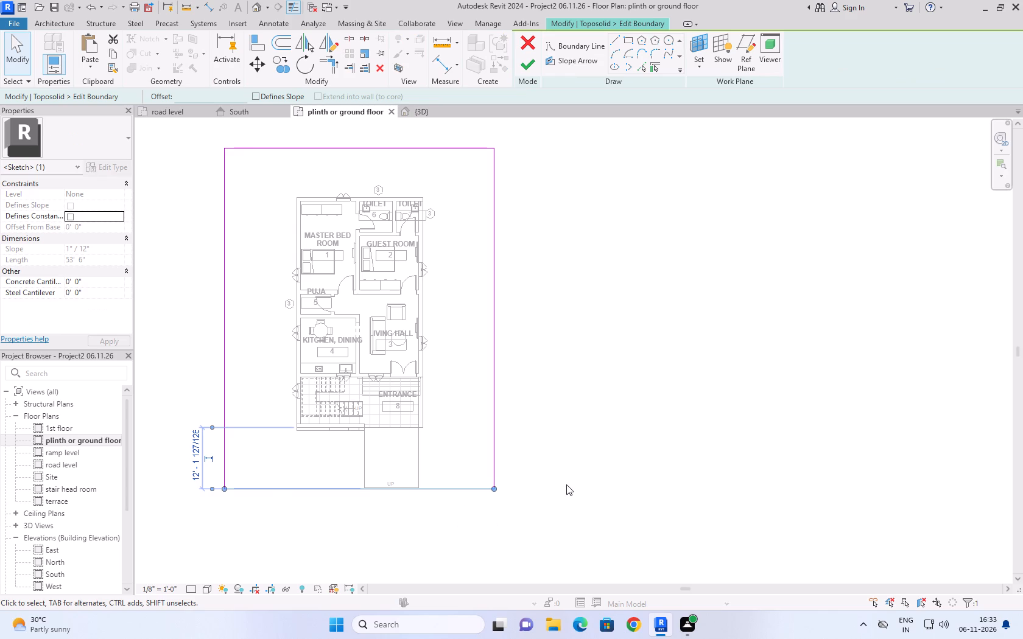
pyautogui.press('Down')
pyautogui.press('Down')
pyautogui.press('Down')
pyautogui.press('Down')
pyautogui.press('Down')
pyautogui.press('Down')
pyautogui.press('Down')
pyautogui.press('Down')
pyautogui.press('Down')
pyautogui.press('Down')
pyautogui.press('Down')
pyautogui.press('Down')
pyautogui.press('Down')
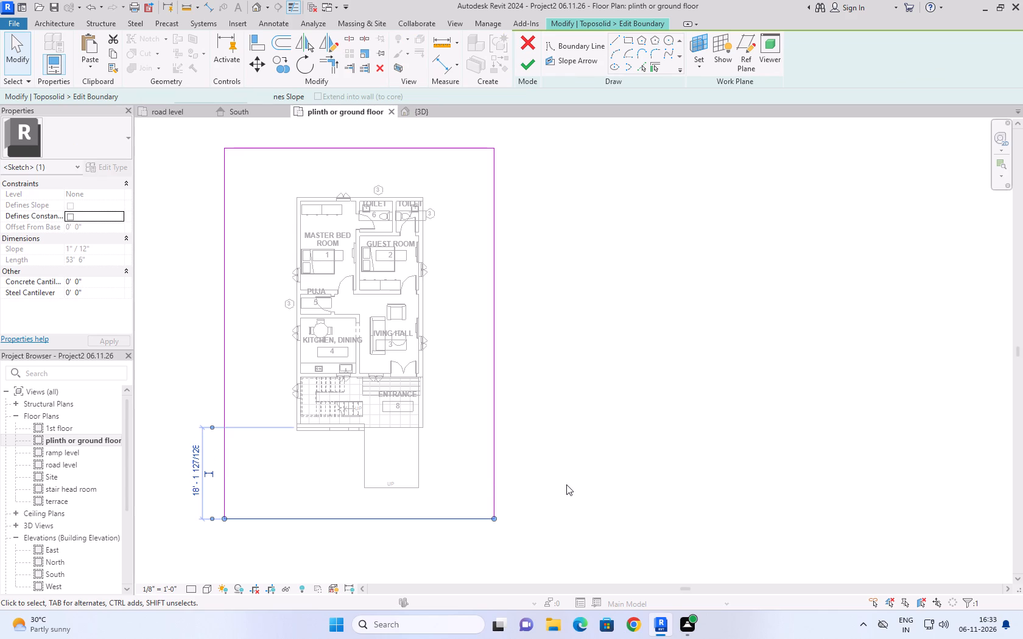
pyautogui.press('Up')
pyautogui.press('Down')
pyautogui.press('Down')
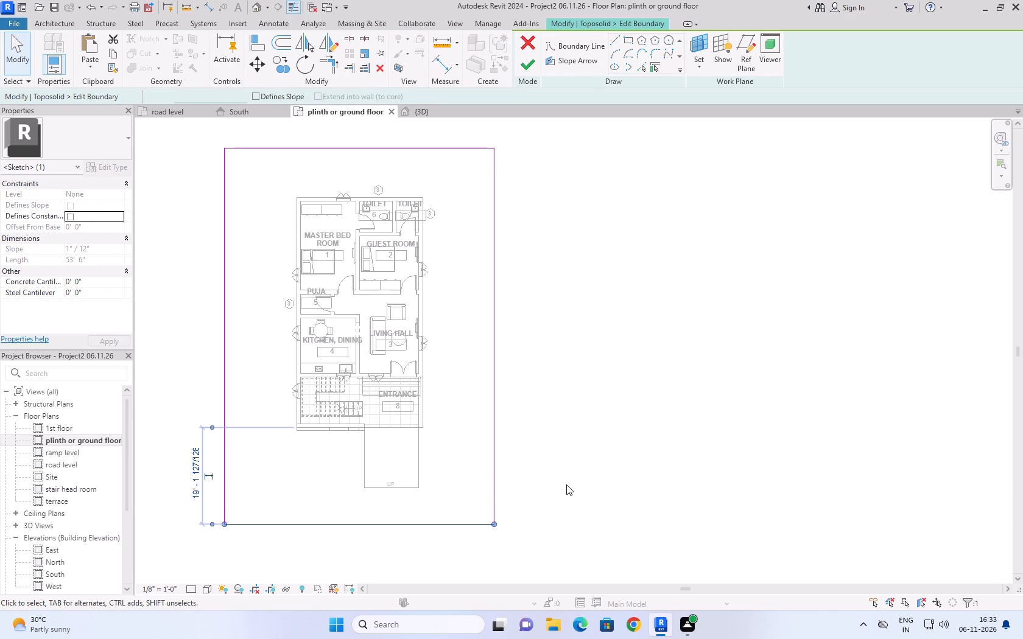
# Move the toposolid boundary's two long side edges outward so that it is about 58' 6" wide overall.
pyautogui.click(494, 363)
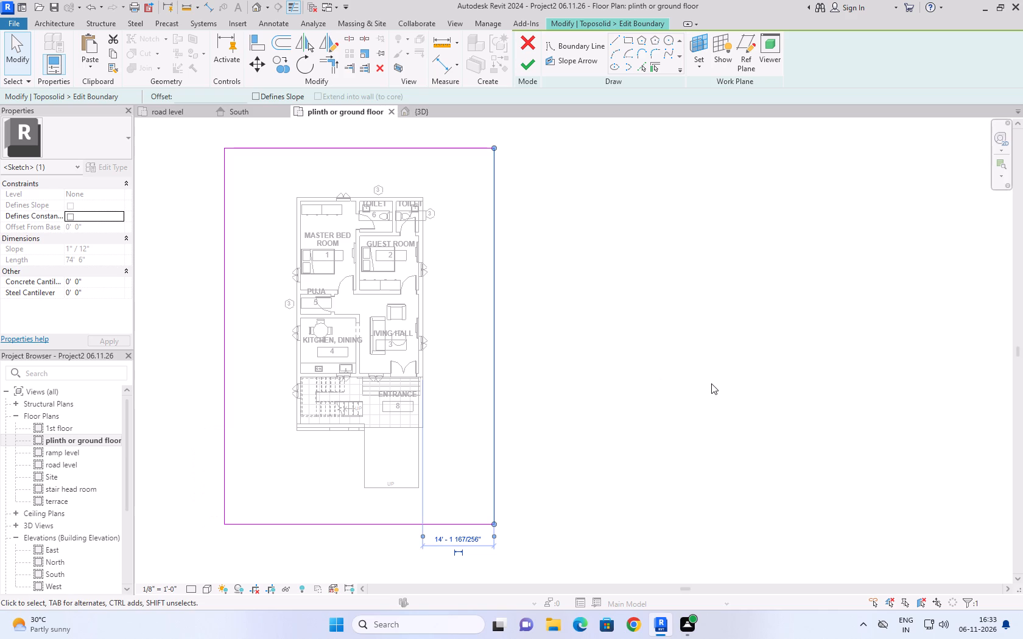
pyautogui.press('Right')
pyautogui.press('Right')
pyautogui.press('Right')
pyautogui.press('Right')
pyautogui.press('Right')
pyautogui.press('Right')
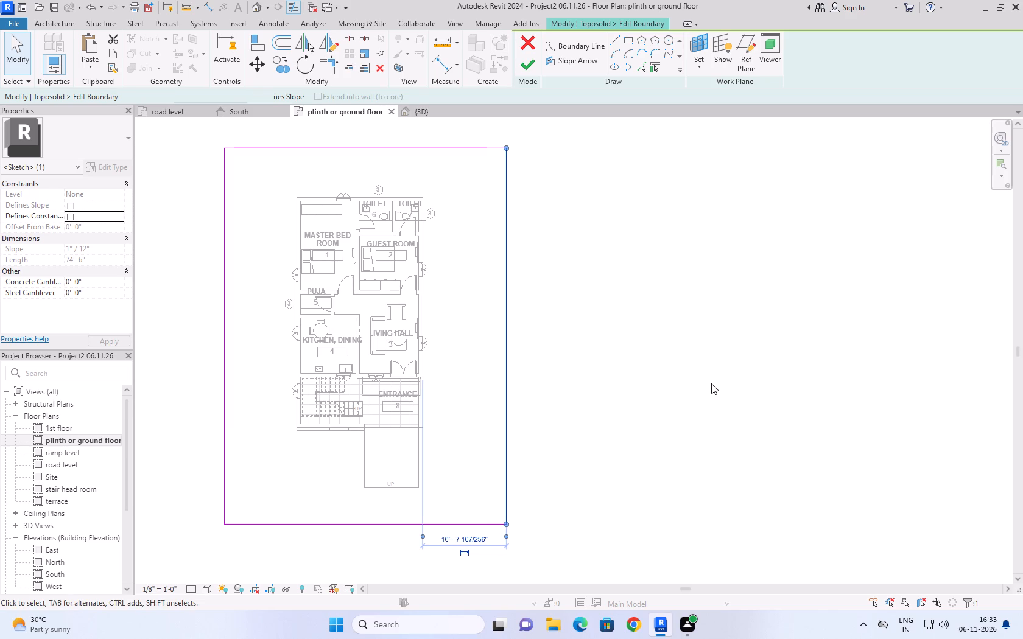
pyautogui.click(656, 277)
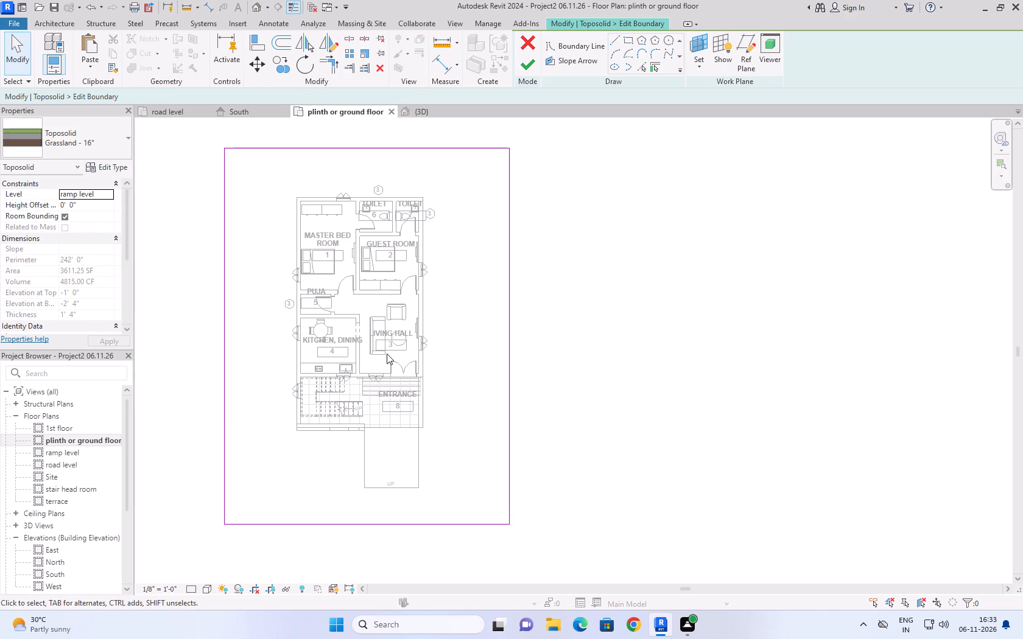
pyautogui.click(228, 330)
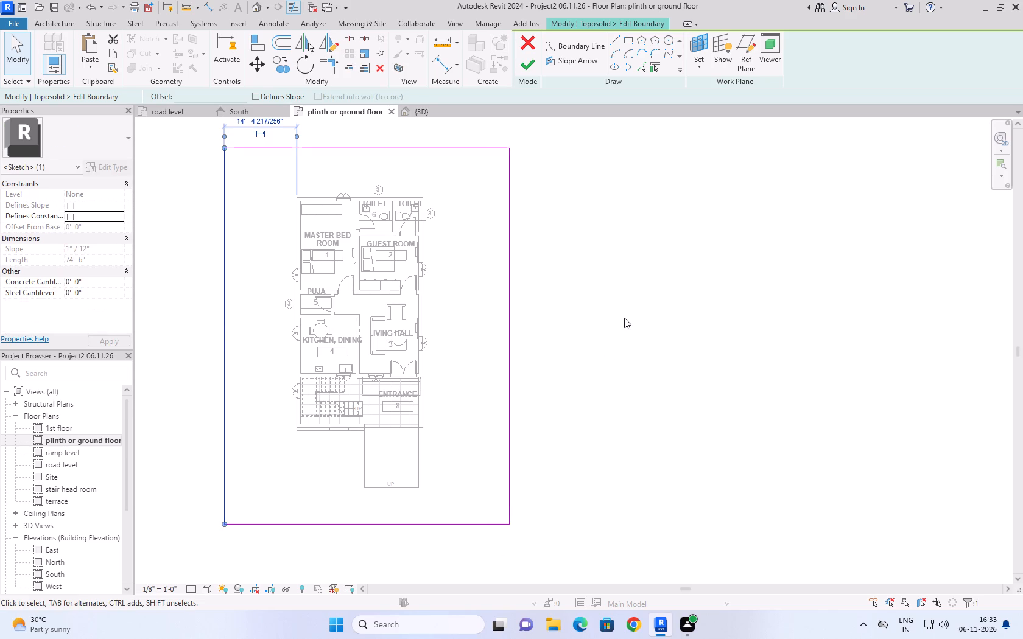
pyautogui.press('Left')
pyautogui.press('Left')
pyautogui.press('Left')
pyautogui.press('Left')
pyautogui.click(624, 318)
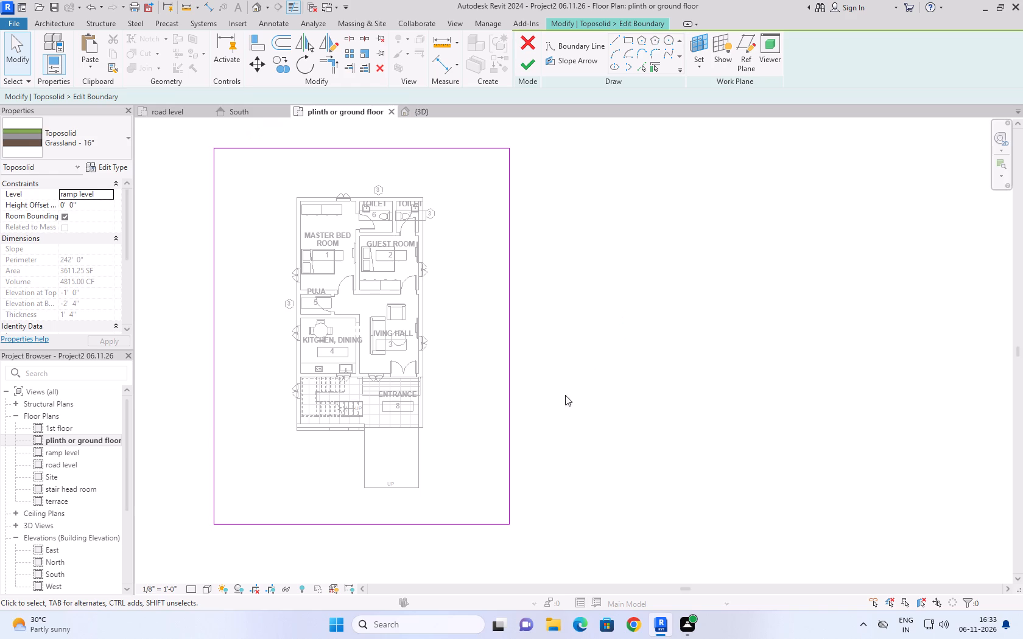
# Move the toposolid boundary's front edge back to line up with the ramp's outer end and finish the sketch.
pyautogui.click(437, 527)
pyautogui.press('Down')
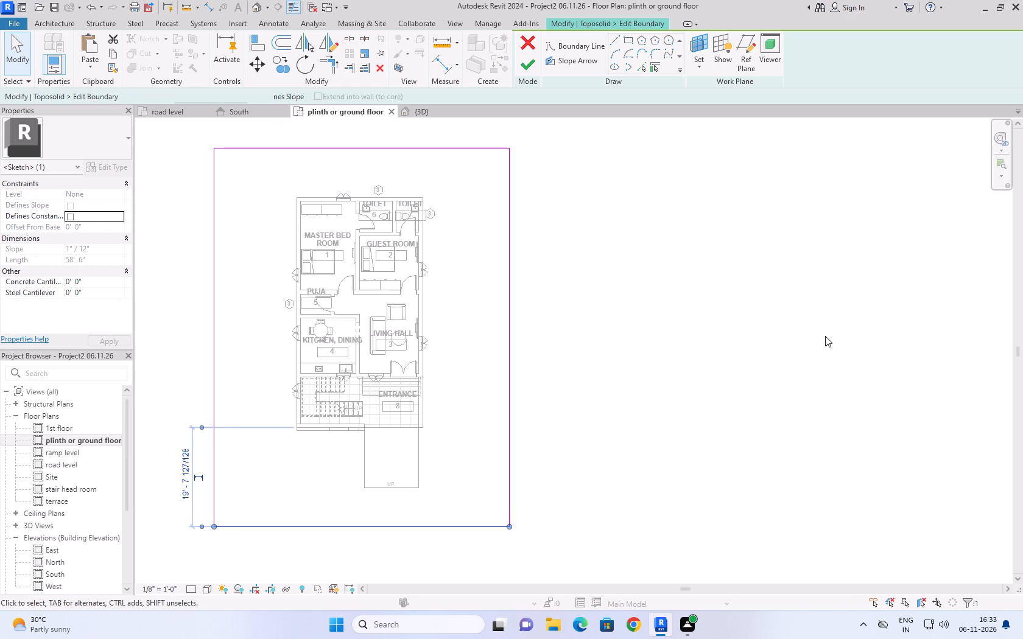
pyautogui.press('Down')
pyautogui.press('Up')
pyautogui.press('Up')
pyautogui.press('Down')
pyautogui.press('Up')
pyautogui.press('Up')
pyautogui.press('Up')
pyautogui.press('Up')
pyautogui.press('Up')
pyautogui.press('Up')
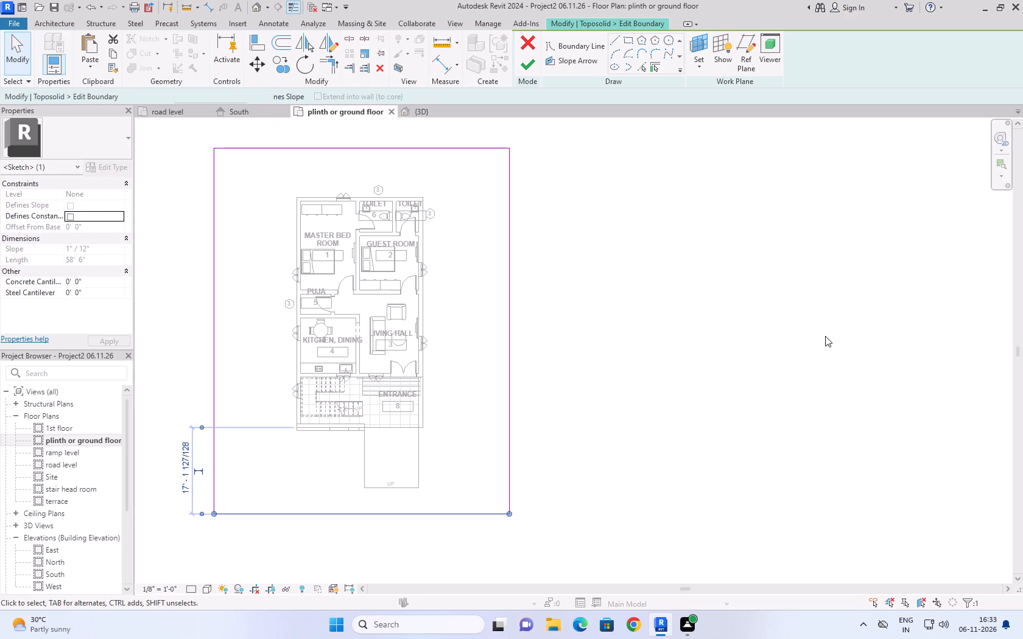
pyautogui.press('Up')
pyautogui.press('Up')
pyautogui.press('Up')
pyautogui.press('Up')
pyautogui.press('Up')
pyautogui.press('Up')
pyautogui.press('Up')
pyautogui.press('Up')
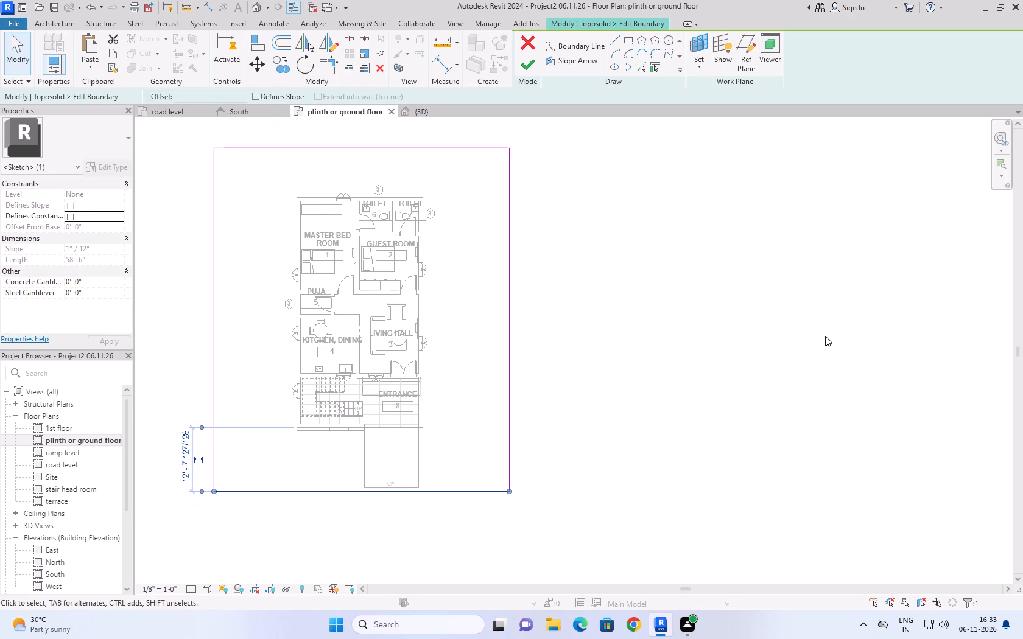
pyautogui.press('Up')
pyautogui.press('Up')
pyautogui.press('Down')
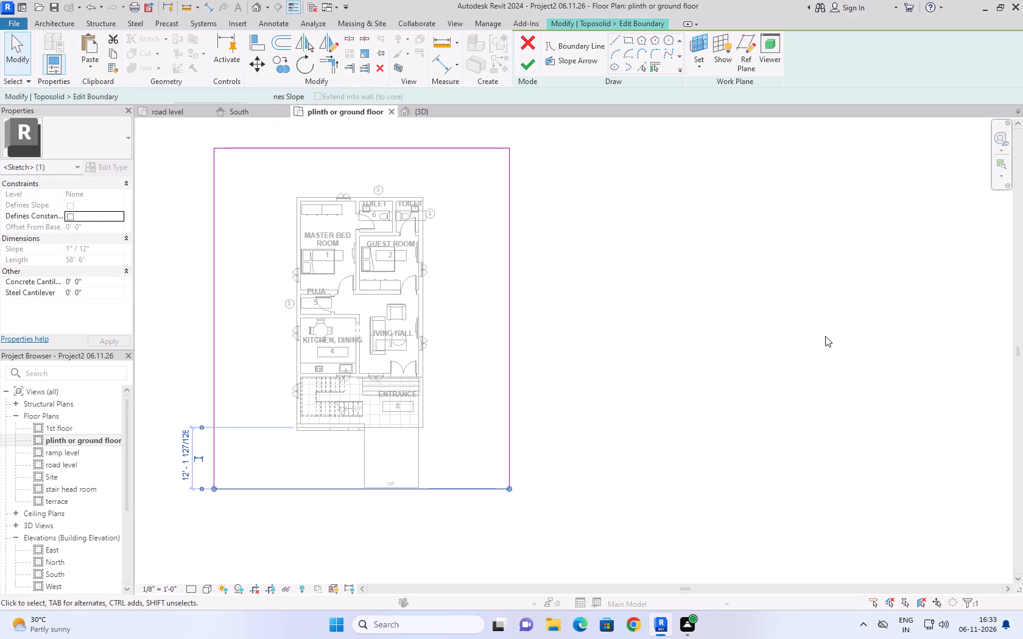
pyautogui.scroll(6, 368, 526)
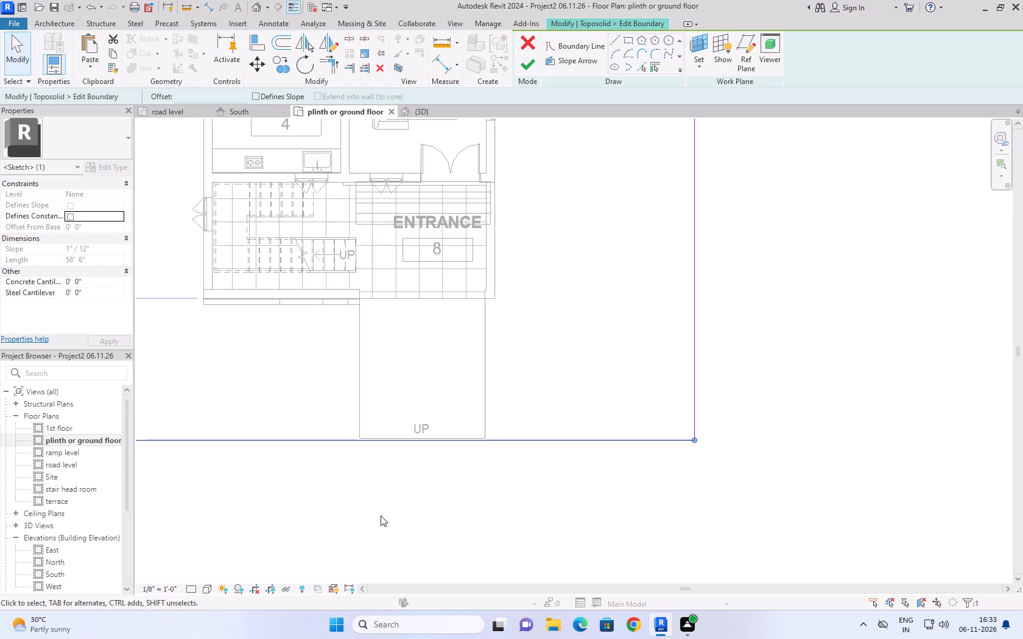
pyautogui.scroll(5, 392, 502)
pyautogui.press('Up')
pyautogui.press('Up')
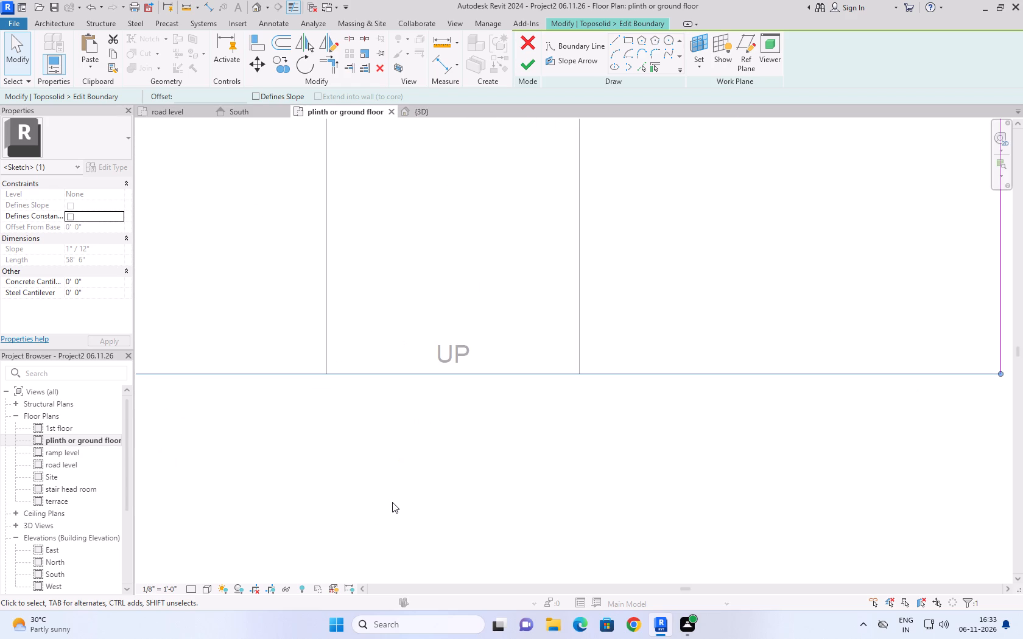
pyautogui.scroll(1, 404, 492)
pyautogui.click(410, 483)
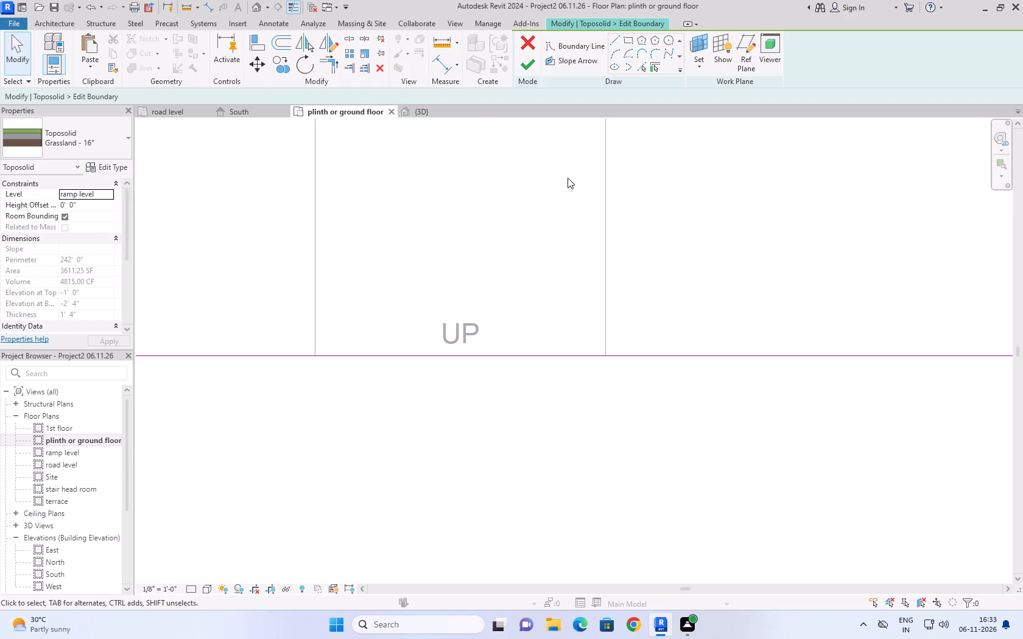
pyautogui.click(521, 60)
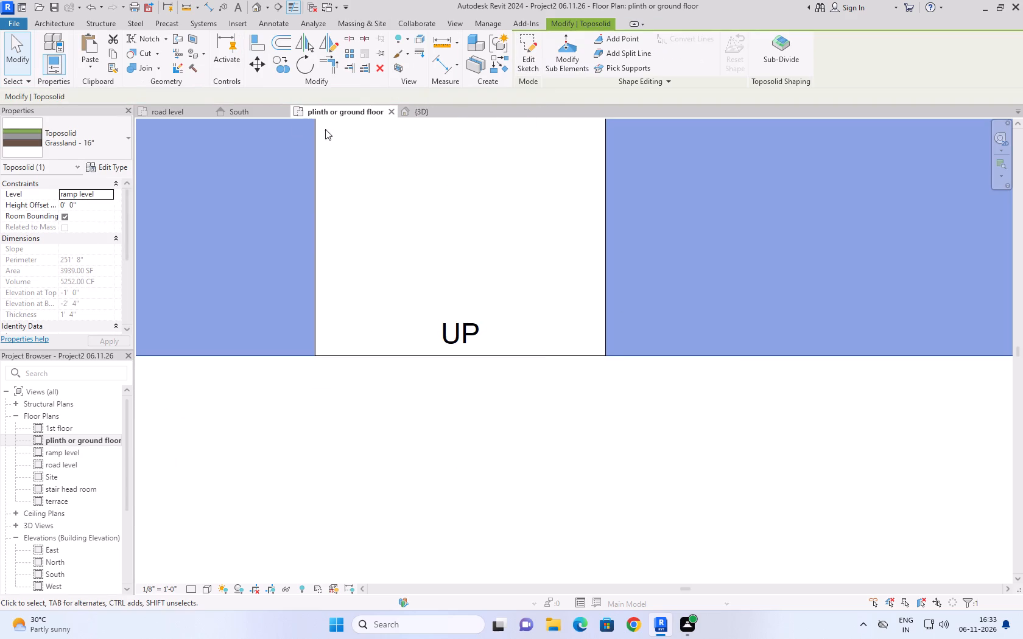
pyautogui.click(419, 101)
pyautogui.click(420, 109)
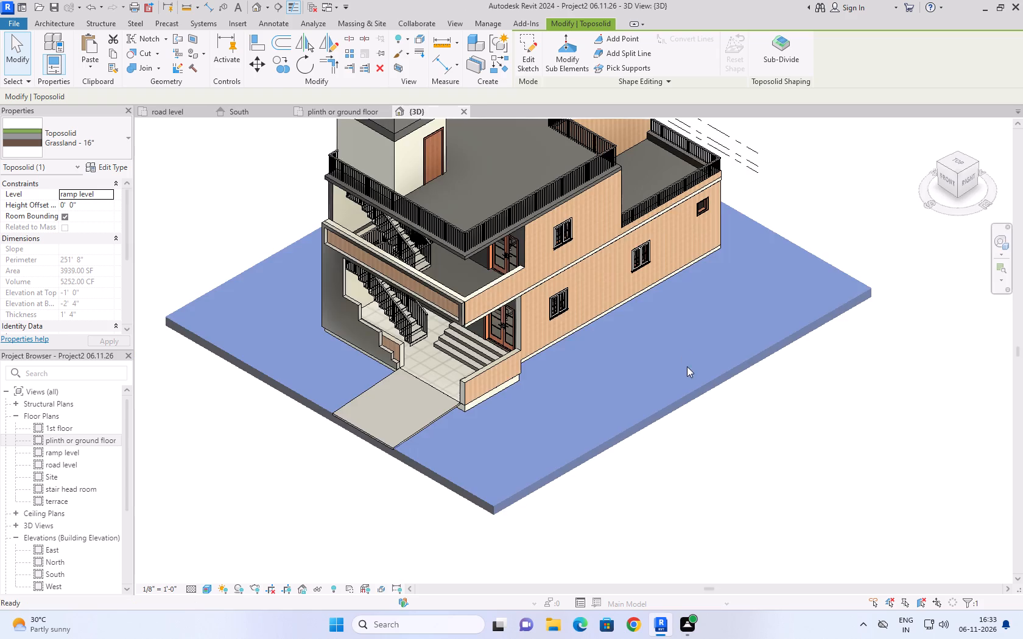
pyautogui.scroll(-2, 555, 327)
pyautogui.click(733, 411)
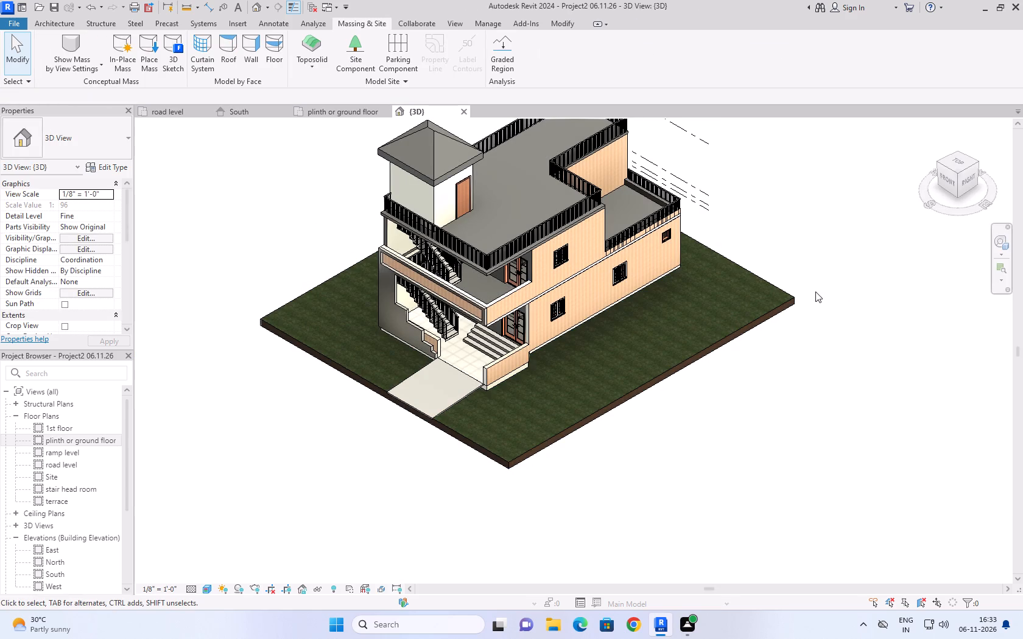
# Assign Concrete, Cast-in-Place gray to the structure layer of the terrace floor's slab 6" type.
pyautogui.moveTo(820, 245); pyautogui.dragTo(717, 246, button='middle')
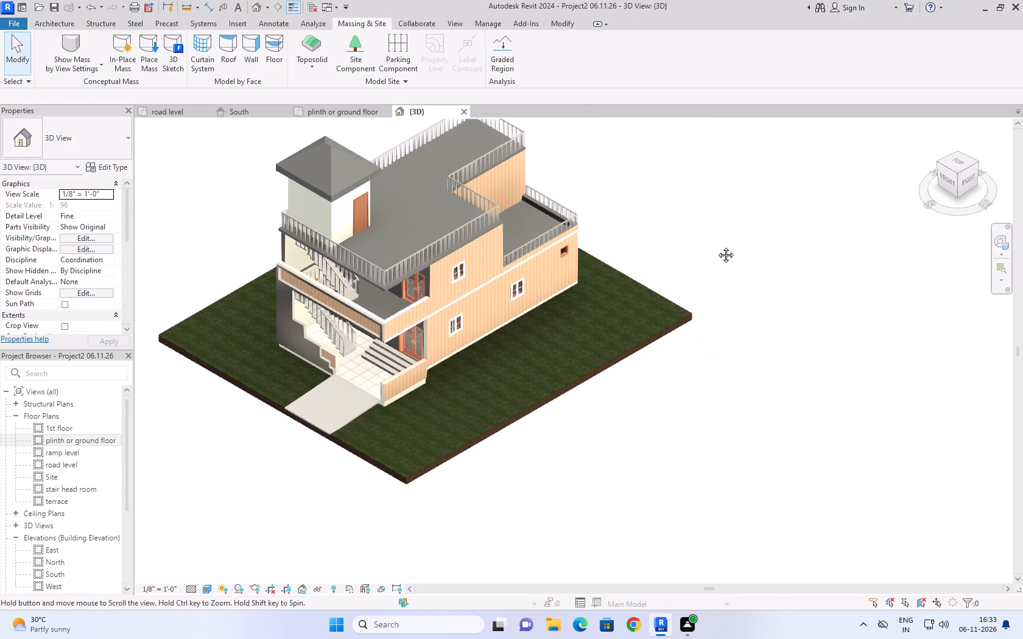
pyautogui.moveTo(717, 246); pyautogui.dragTo(716, 246, button='middle')
pyautogui.scroll(3, 121, 318)
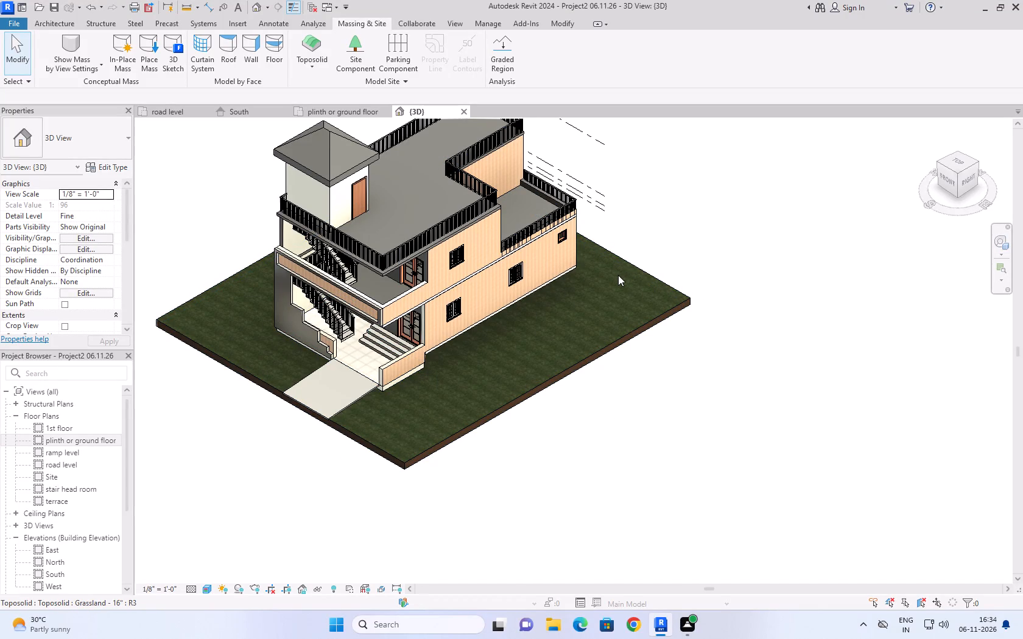
pyautogui.scroll(1, 205, 156)
pyautogui.moveTo(205, 156); pyautogui.dragTo(239, 285, button='middle')
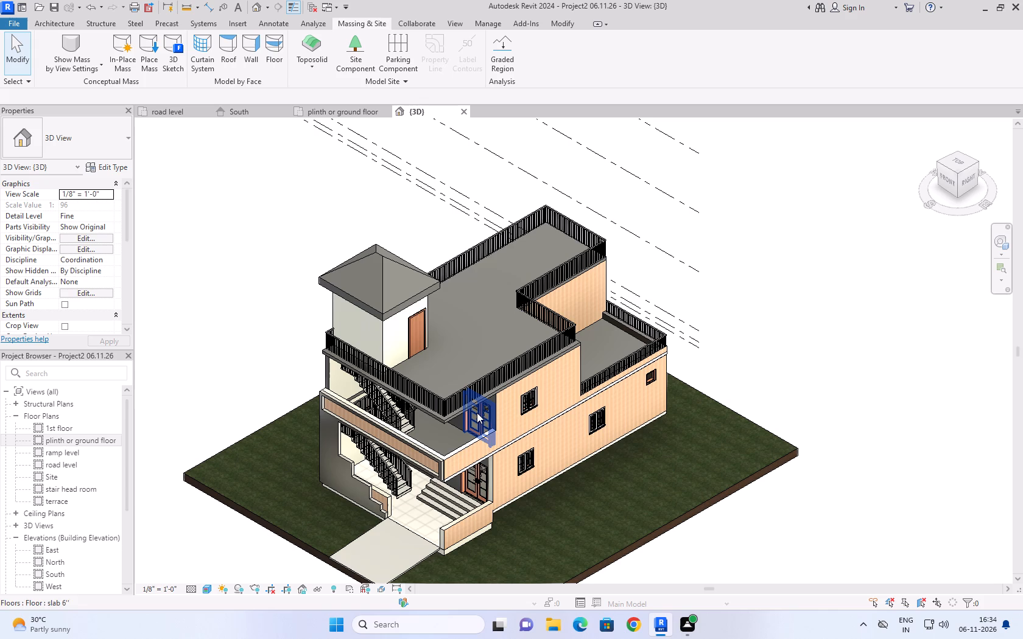
pyautogui.click(495, 394)
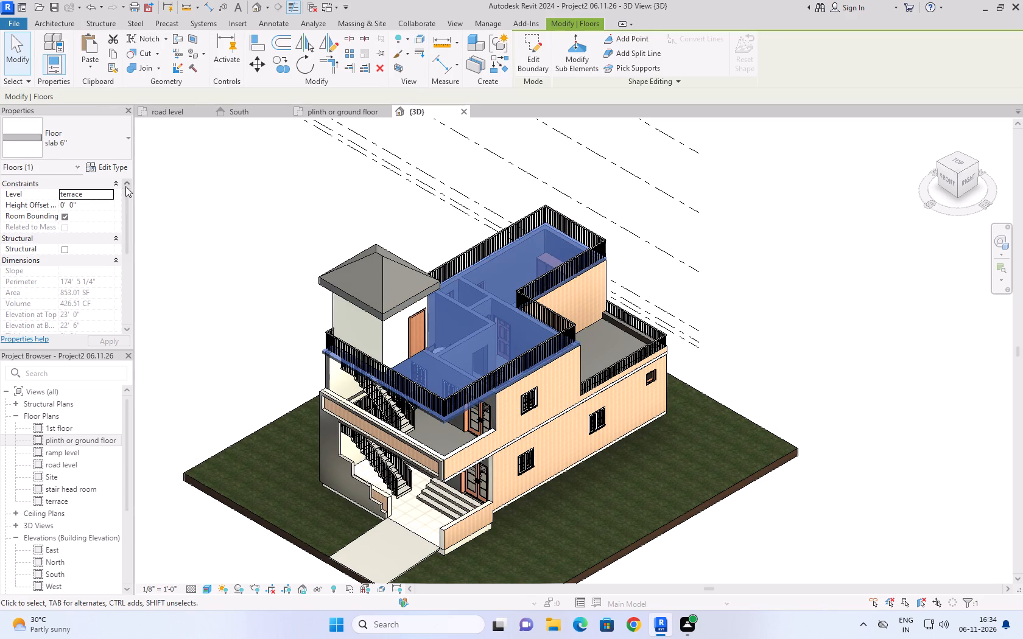
pyautogui.click(111, 171)
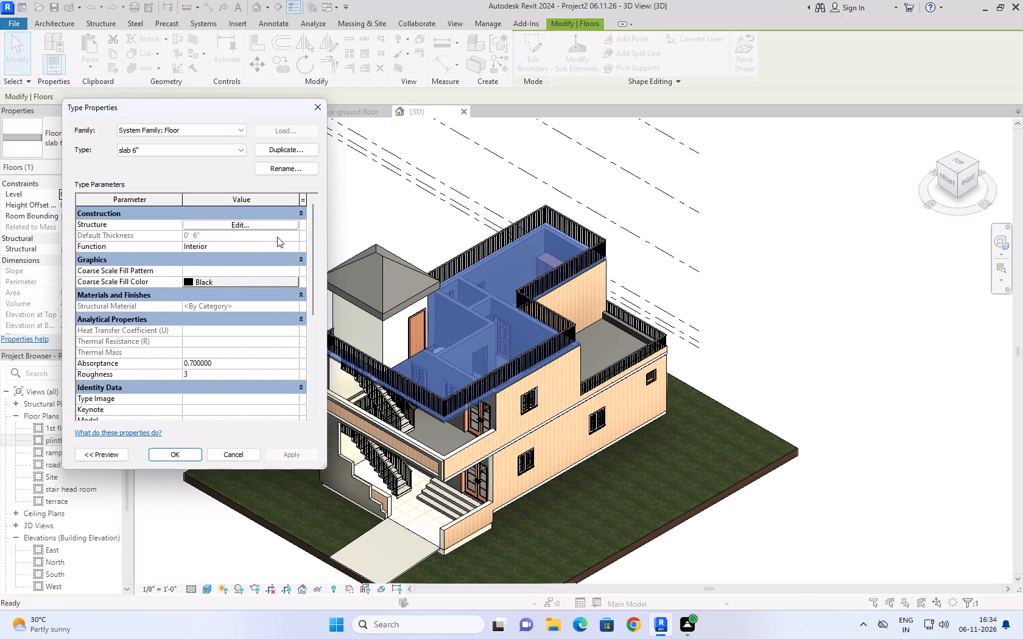
pyautogui.click(261, 228)
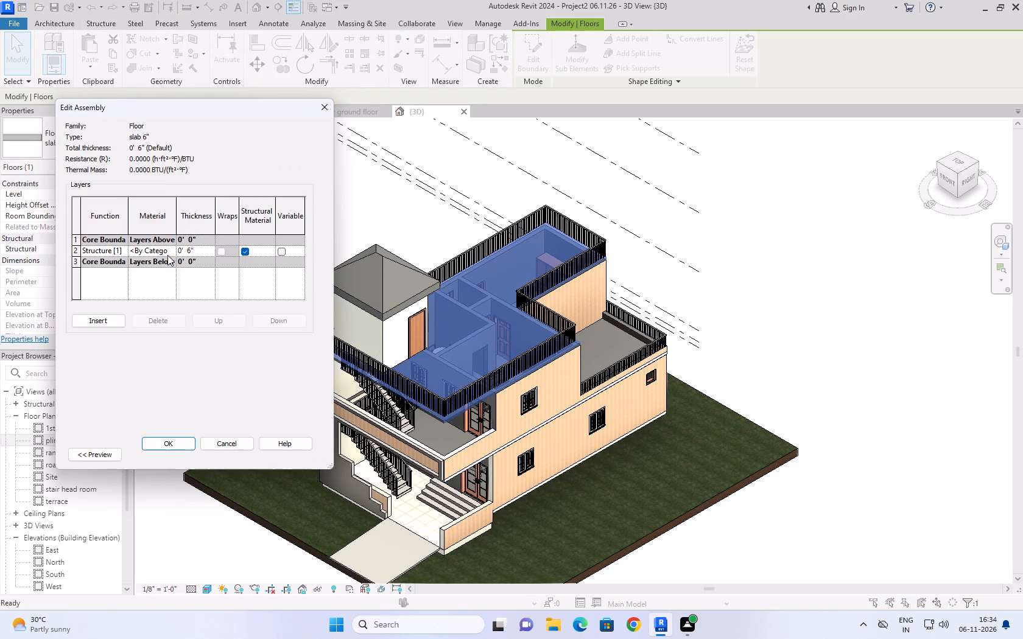
pyautogui.click(167, 255)
pyautogui.click(170, 252)
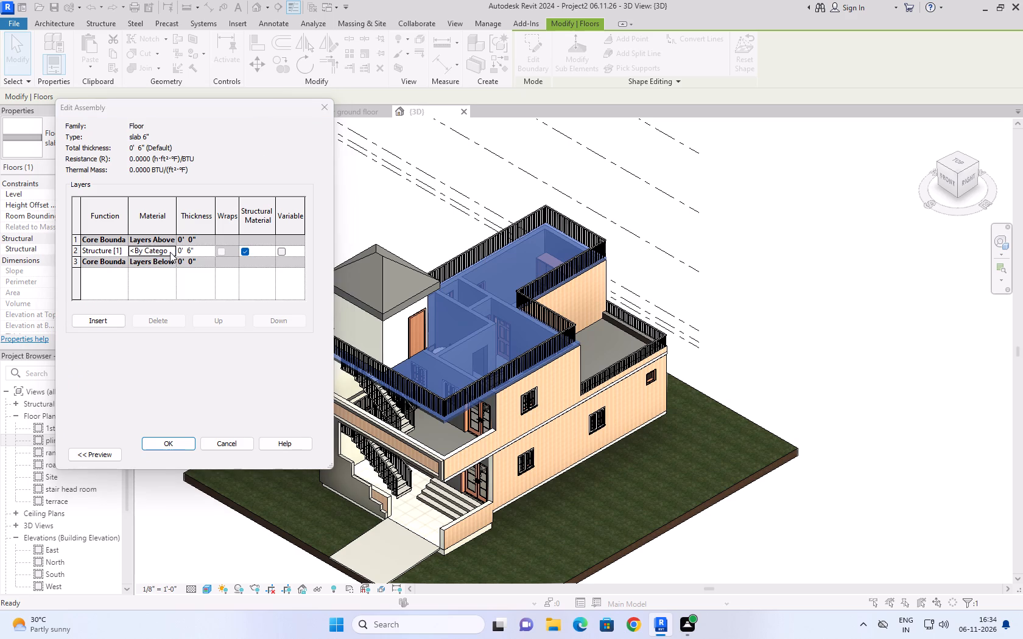
pyautogui.click(385, 170)
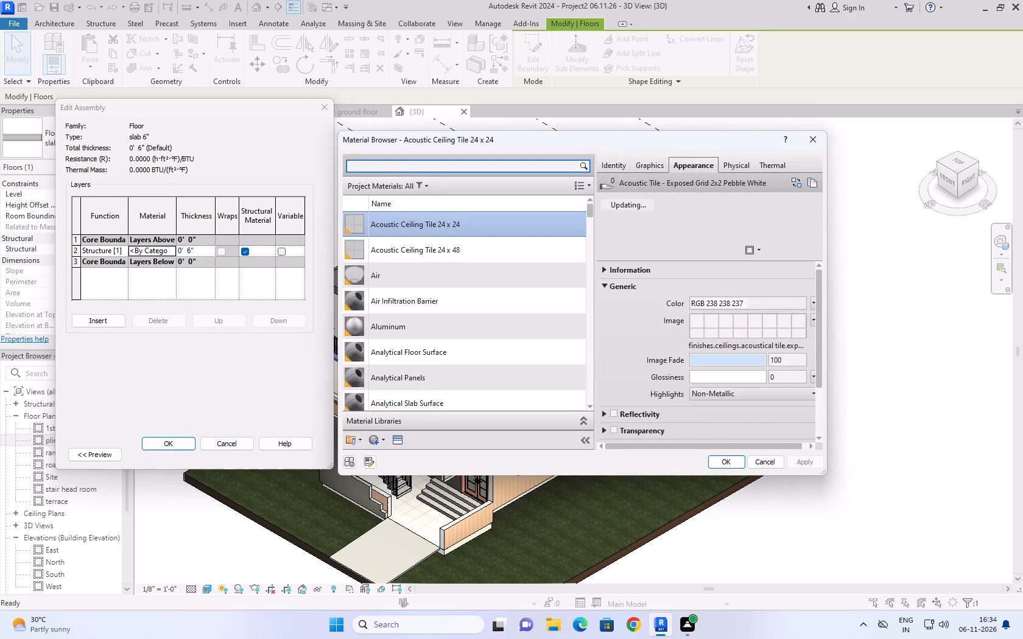
pyautogui.write('cast')
pyautogui.press('space')
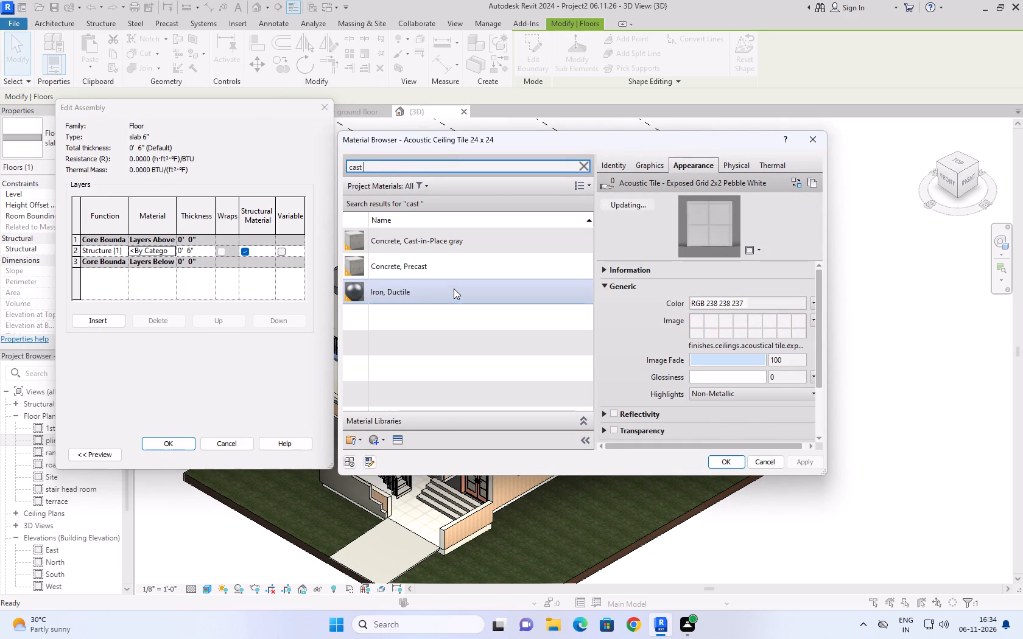
pyautogui.click(435, 247)
pyautogui.click(729, 464)
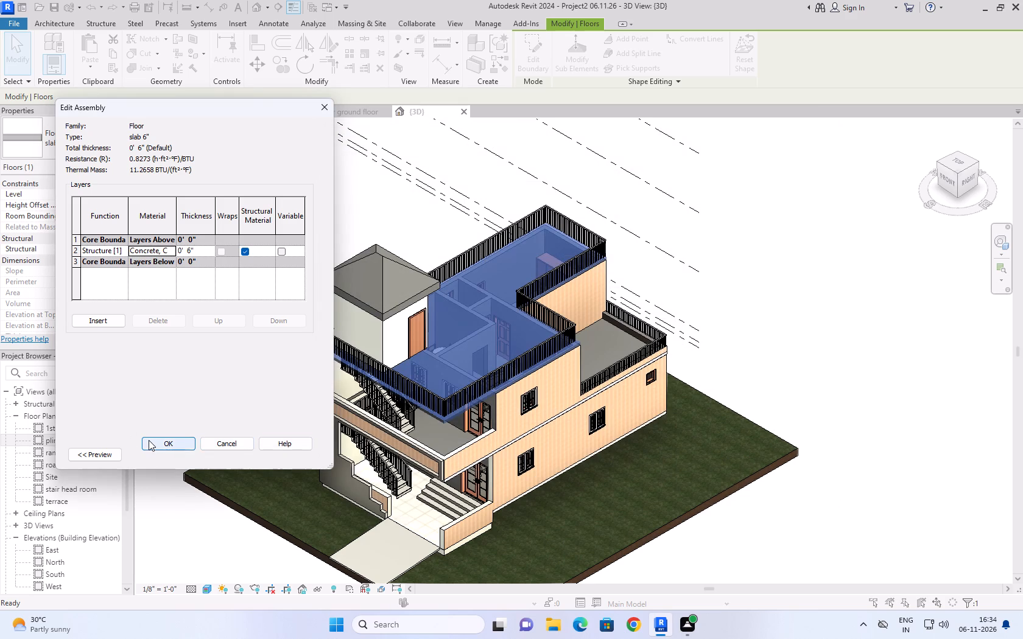
pyautogui.click(149, 440)
pyautogui.click(304, 457)
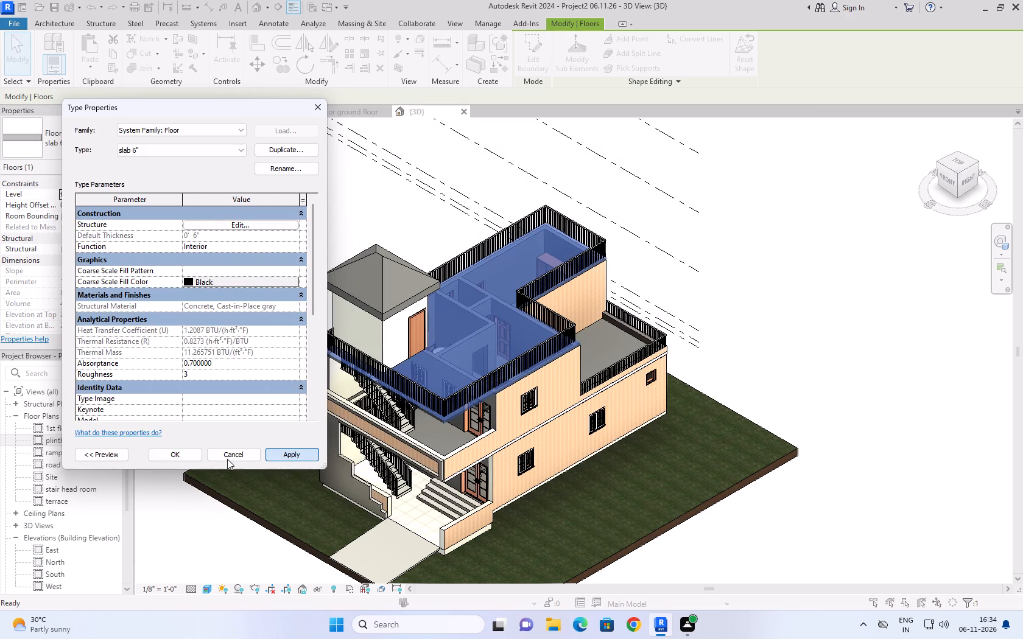
pyautogui.click(194, 459)
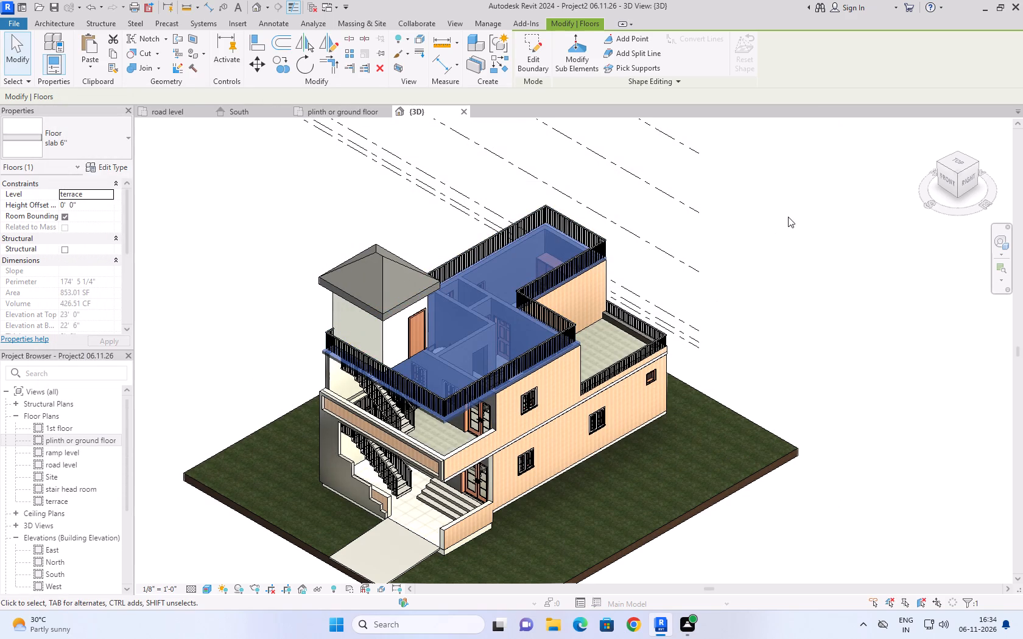
pyautogui.click(803, 264)
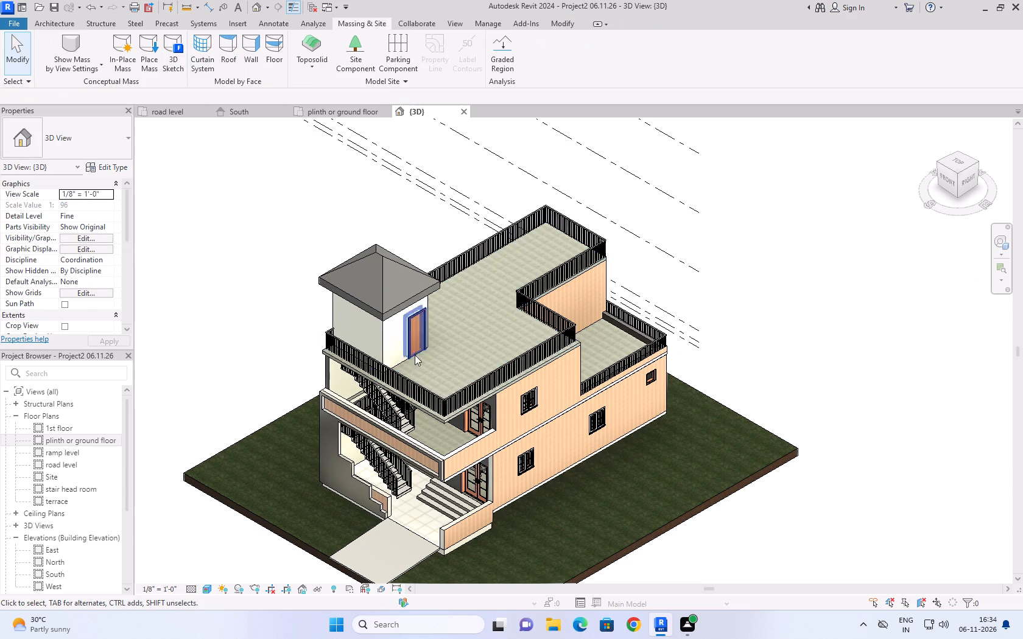
# Examine the slab finish, the entrance steps and the house on its grass site in the 3D view.
pyautogui.scroll(-2, 333, 200)
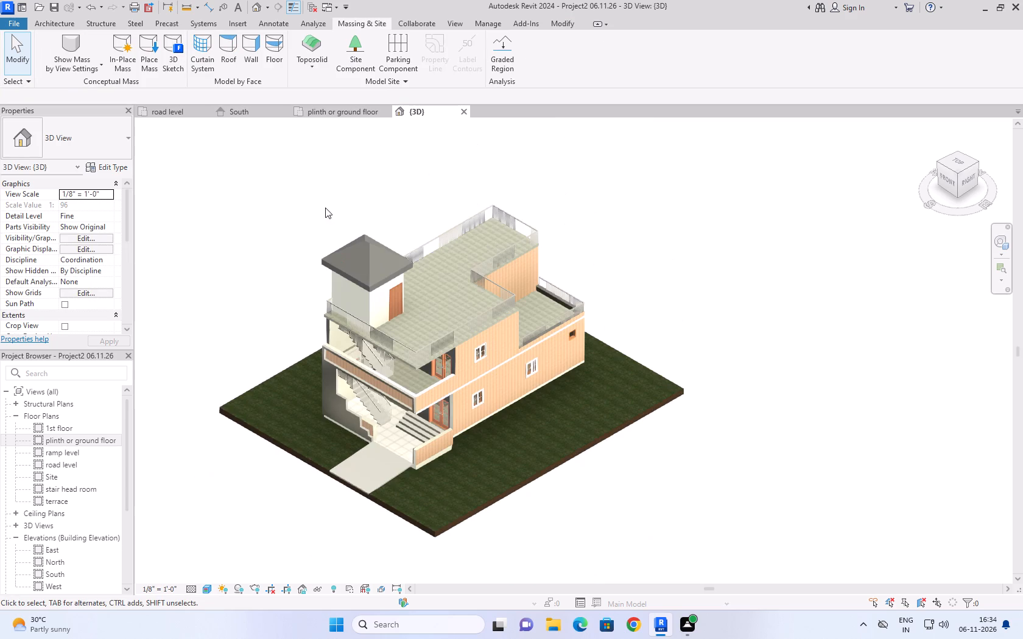
pyautogui.scroll(-2, 711, 287)
pyautogui.scroll(3, 687, 487)
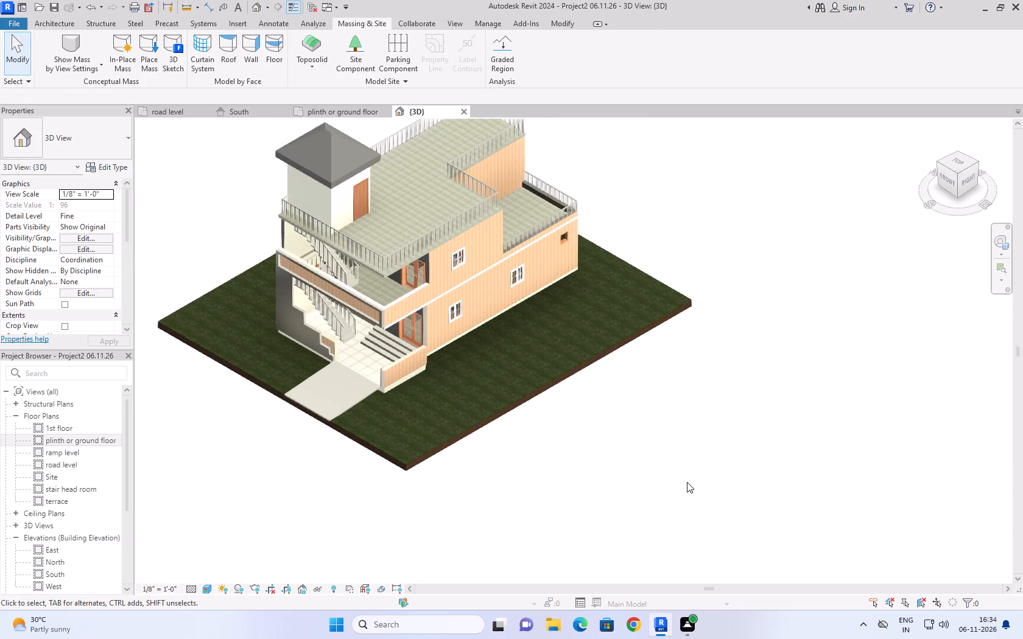
pyautogui.scroll(4, 423, 343)
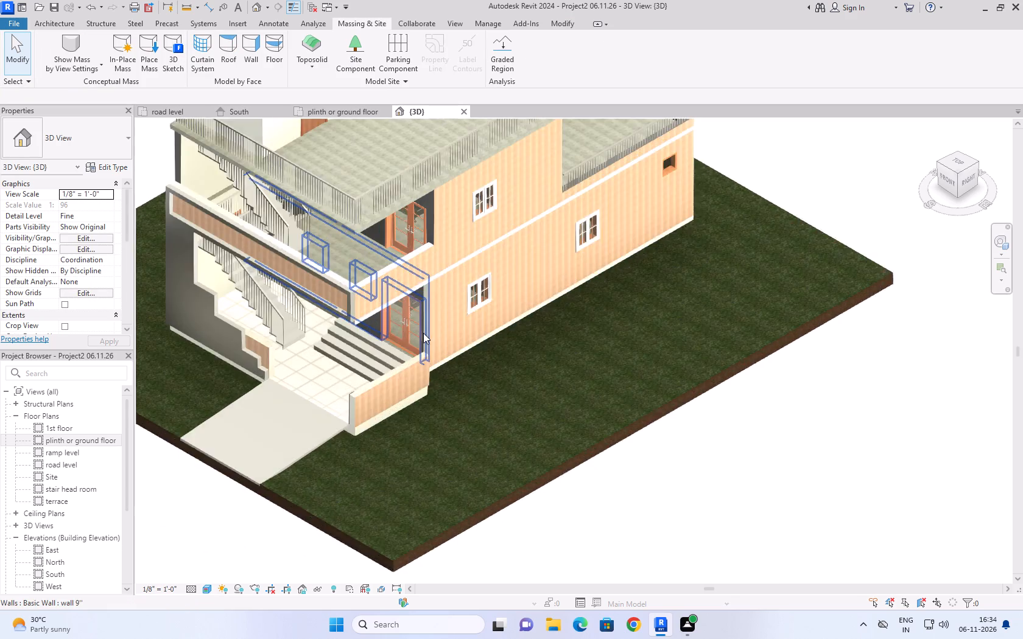
pyautogui.scroll(5, 423, 333)
pyautogui.scroll(9, 336, 378)
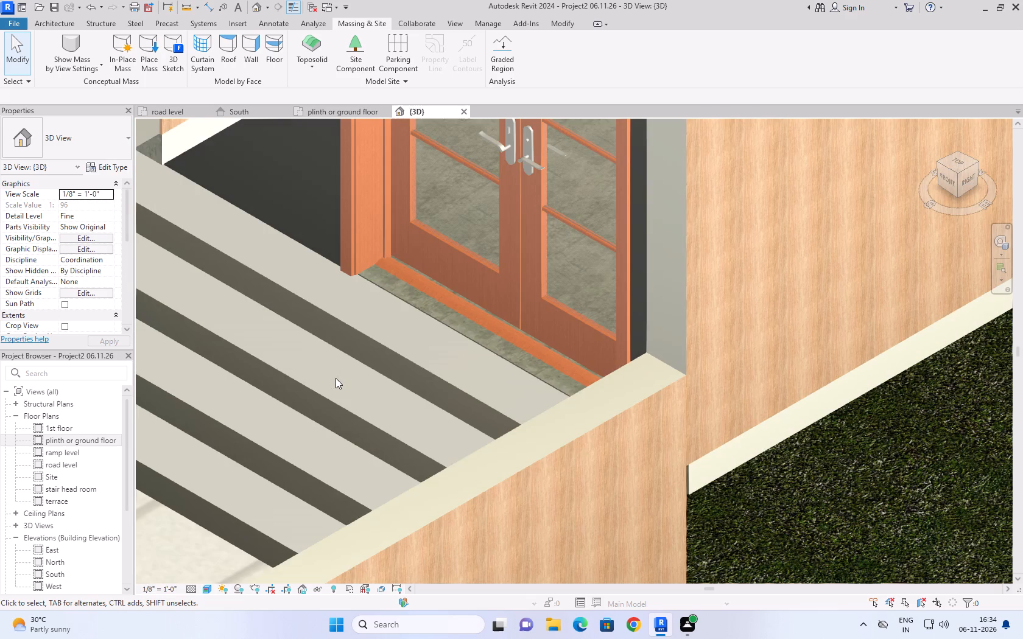
pyautogui.scroll(-8, 342, 393)
pyautogui.scroll(-4, 569, 456)
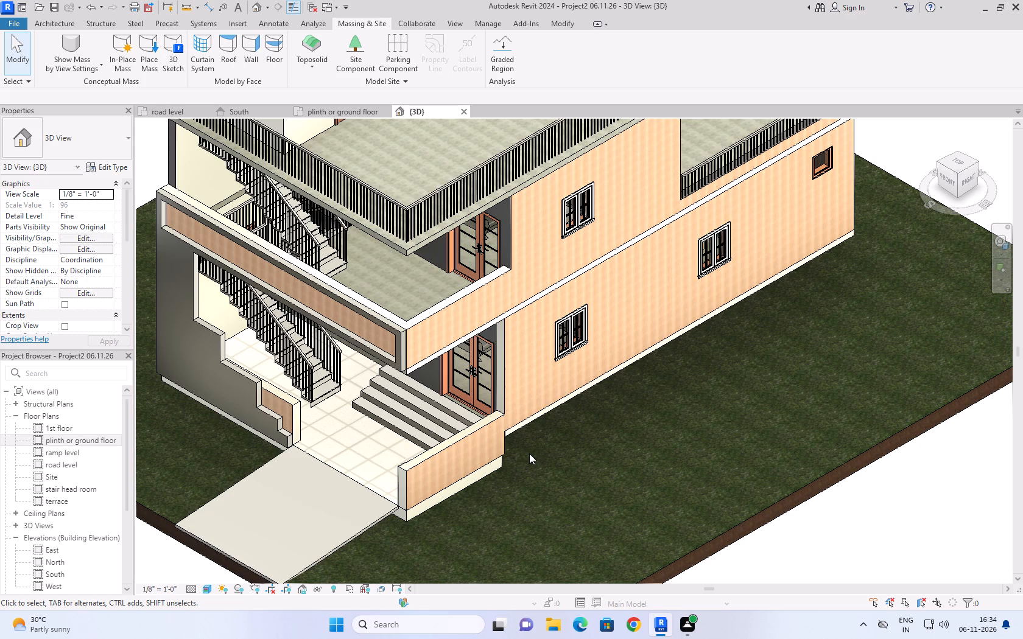
pyautogui.scroll(1, 923, 0)
pyautogui.scroll(-11, 604, 377)
pyautogui.scroll(5, 633, 510)
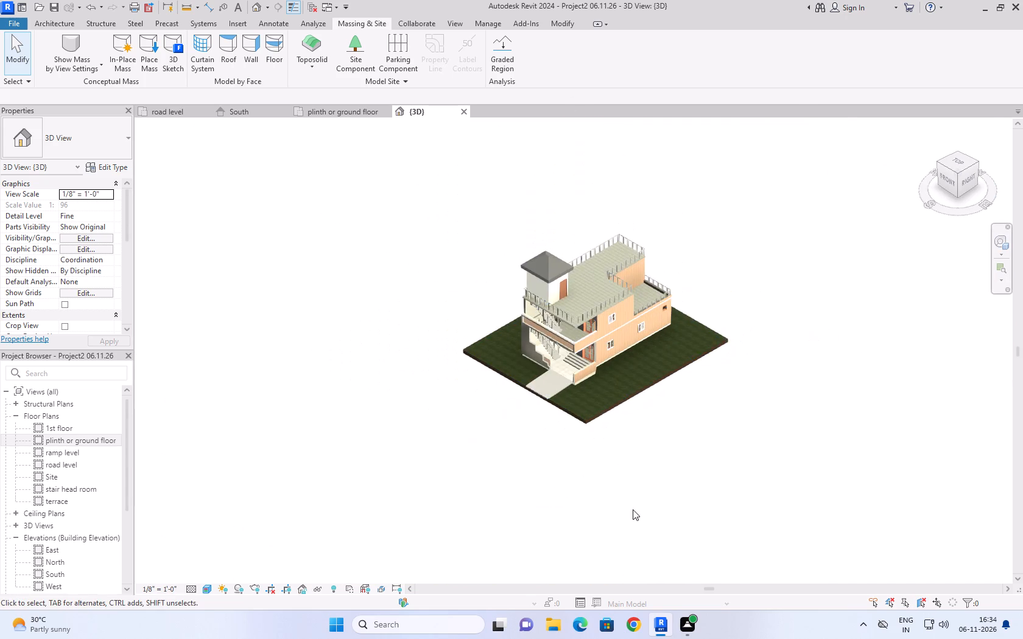
pyautogui.scroll(1, 631, 501)
pyautogui.scroll(-4, 436, 351)
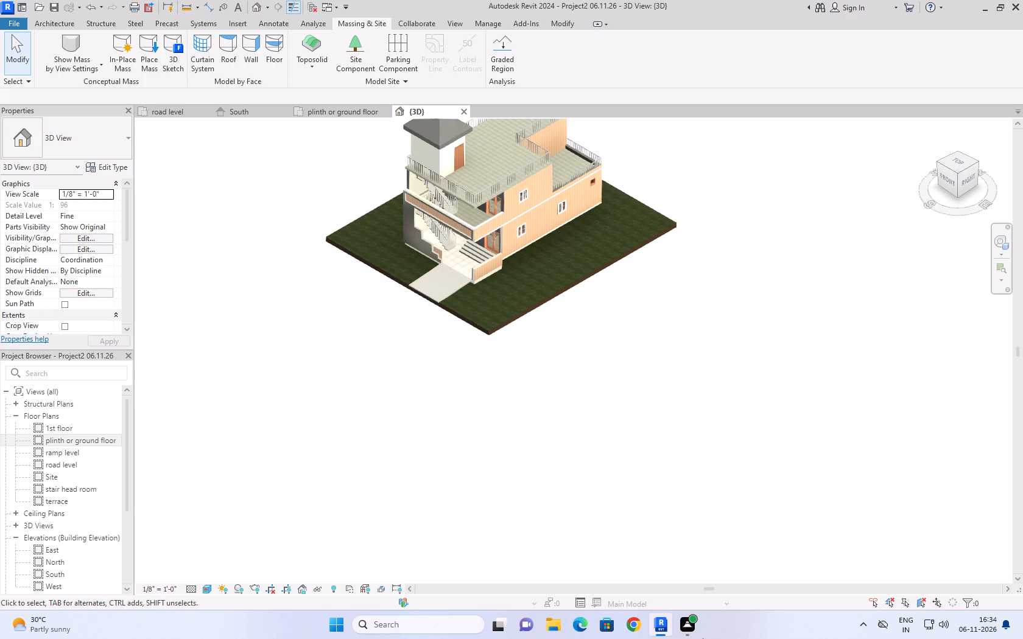
# Open the Site floor plan with the front of the grass plot in view.
pyautogui.click(318, 109)
pyautogui.scroll(-3, 423, 384)
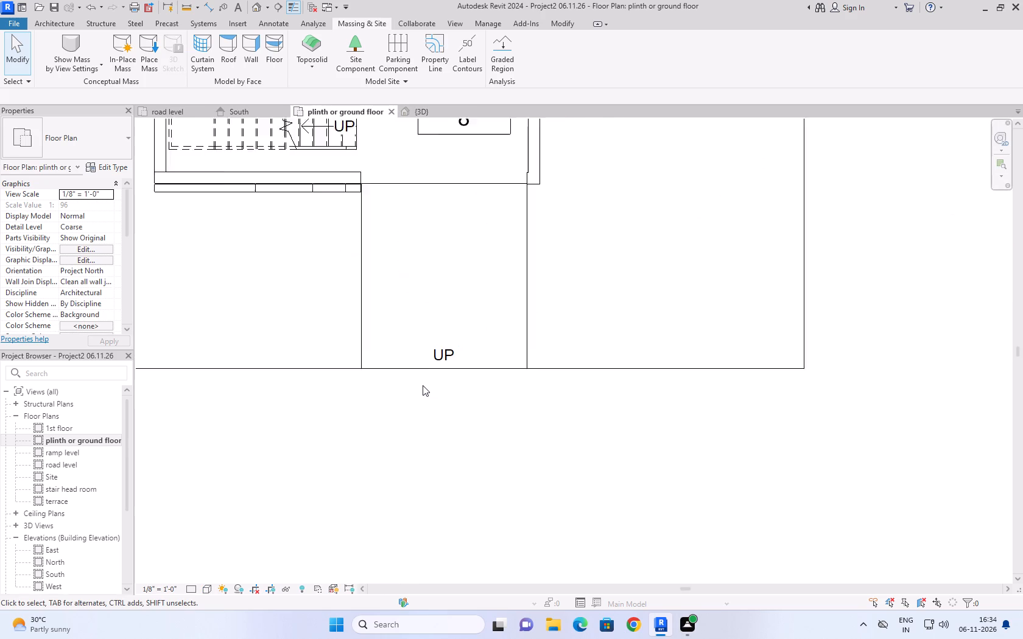
pyautogui.scroll(-13, 423, 385)
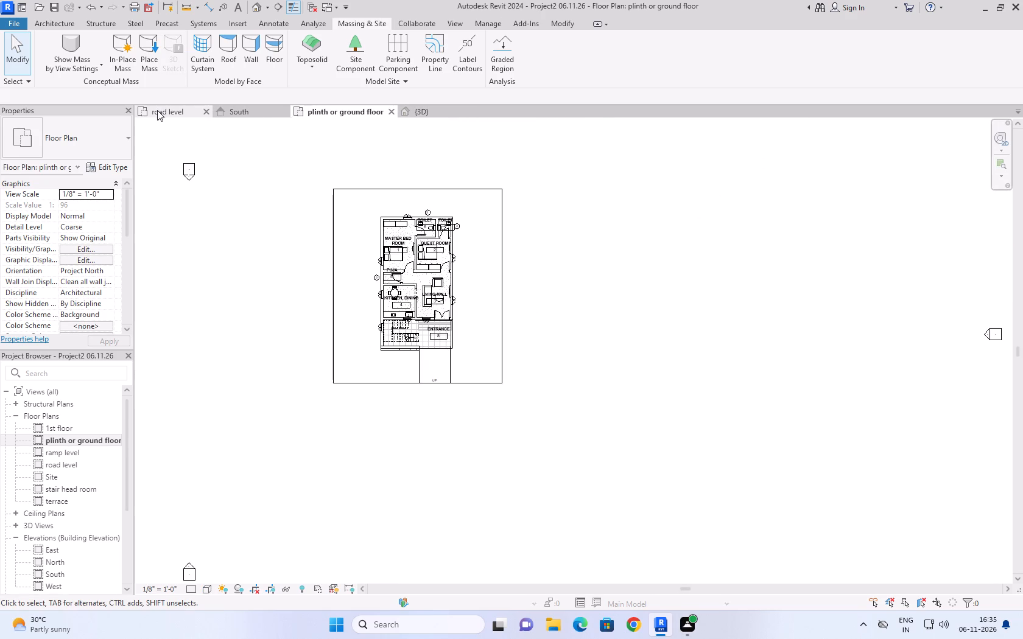
pyautogui.click(157, 110)
pyautogui.scroll(-4, 722, 482)
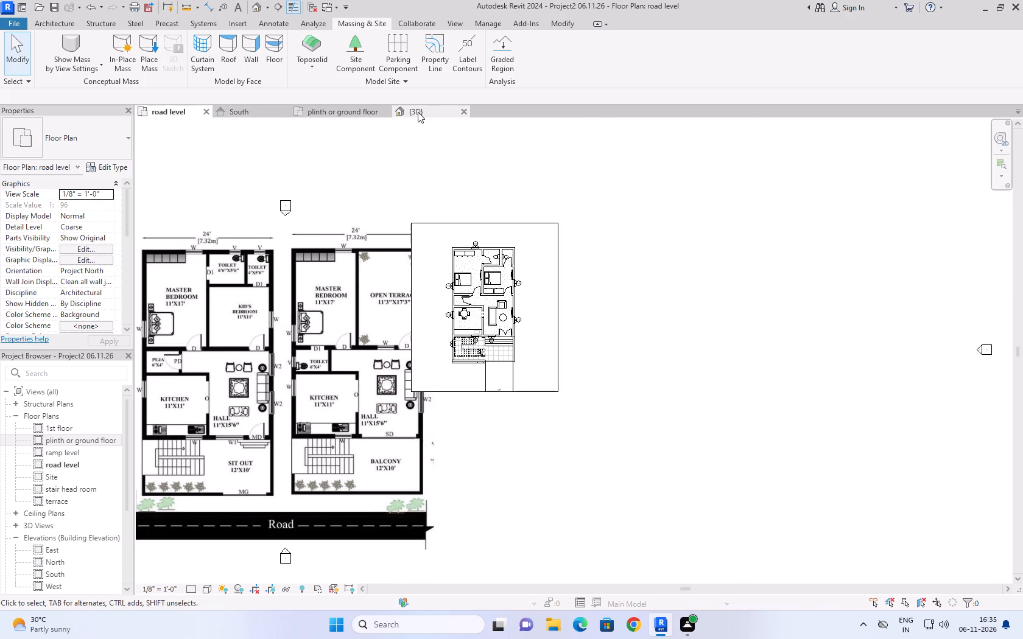
pyautogui.click(356, 113)
pyautogui.scroll(-2, 522, 256)
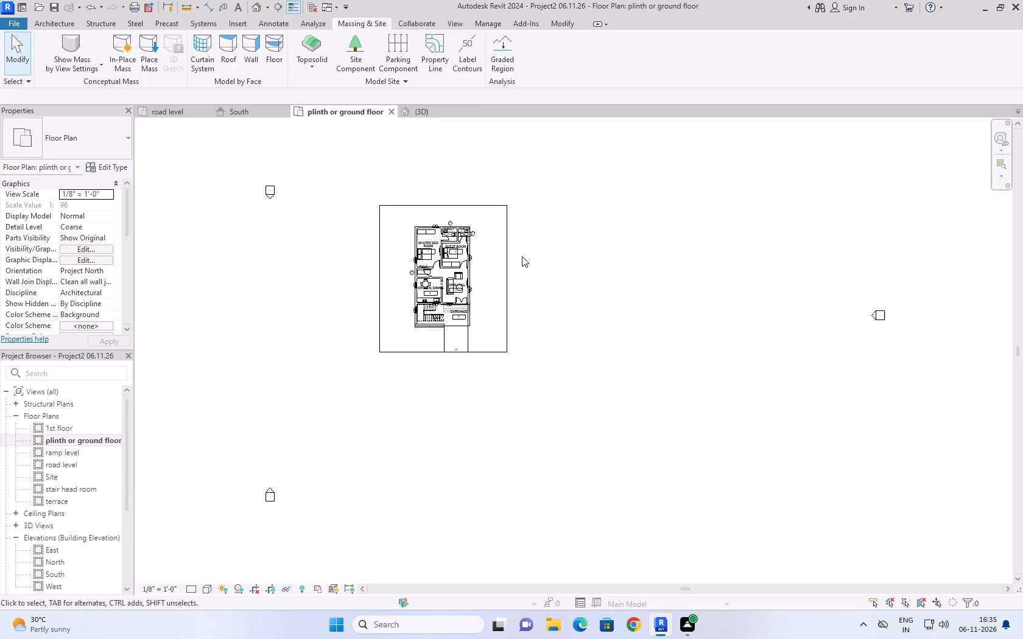
pyautogui.scroll(3, 536, 298)
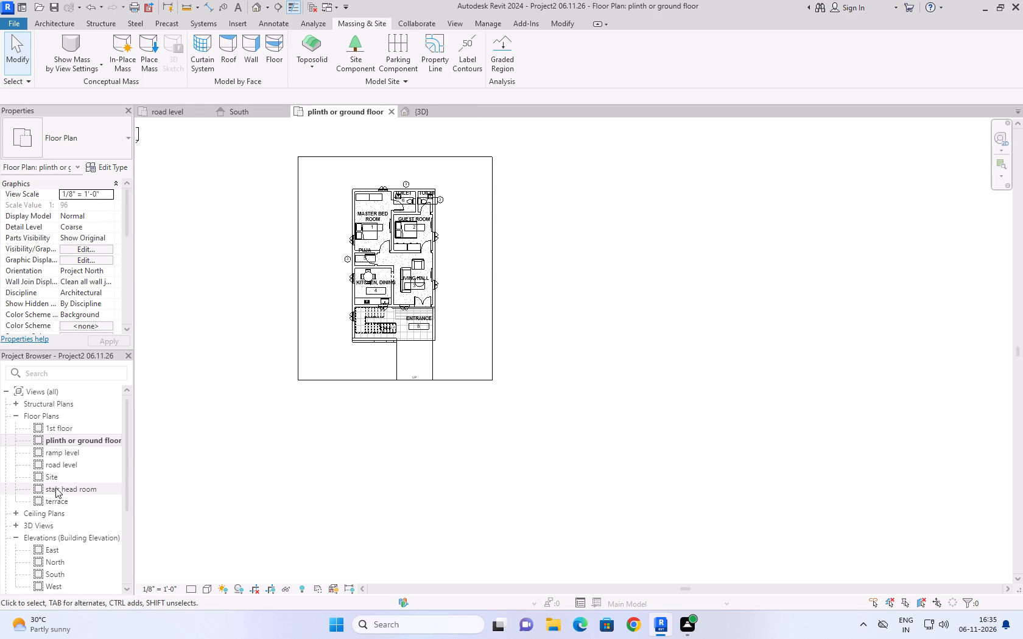
pyautogui.doubleClick(59, 480)
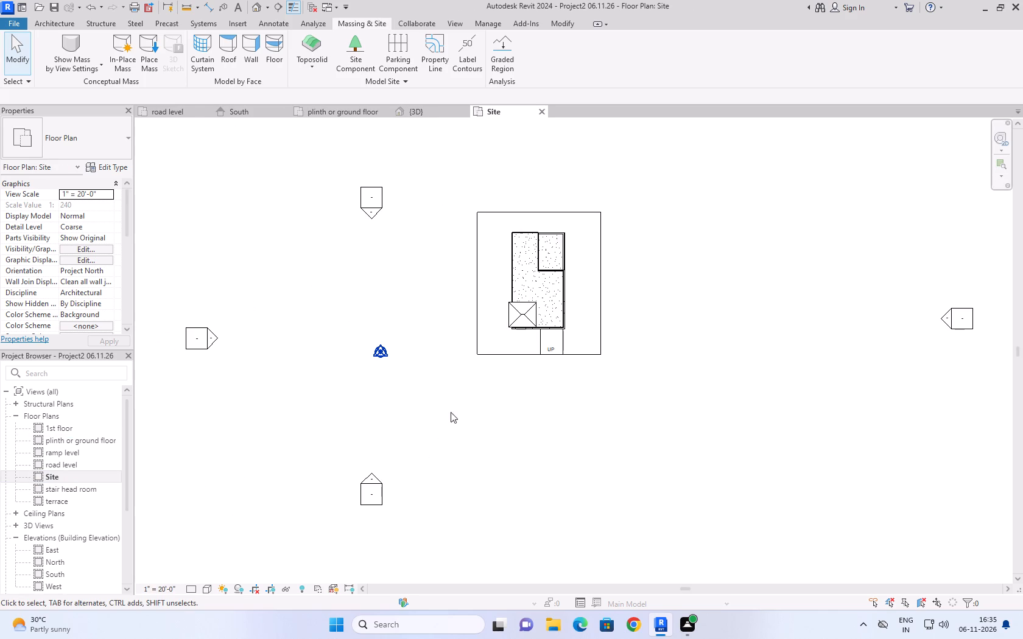
pyautogui.scroll(2, 571, 440)
pyautogui.click(571, 440)
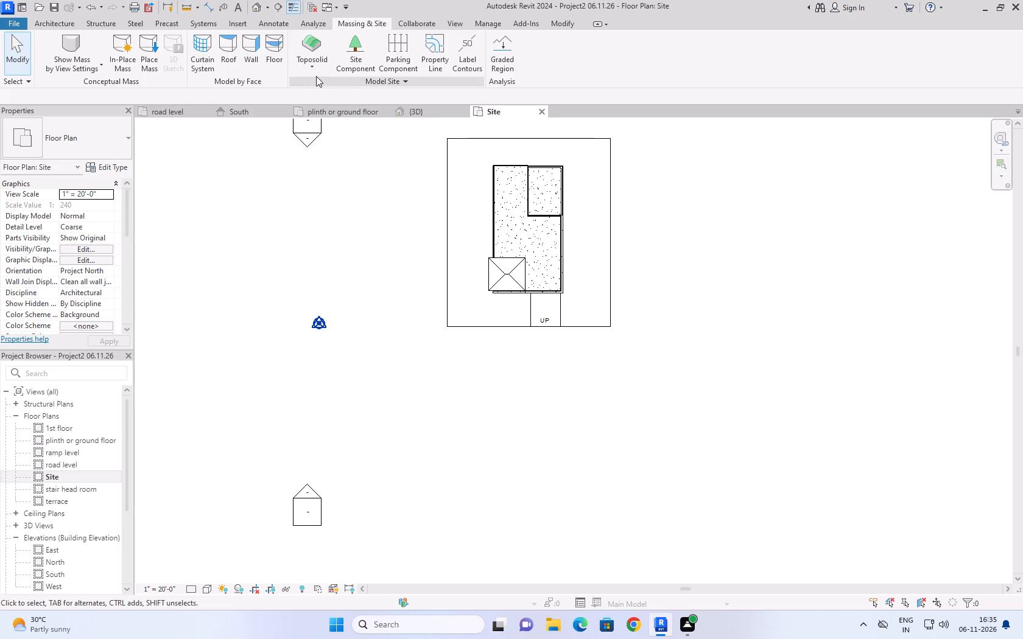
# Sketch a rectangular toposolid boundary about 59' by 24' in front of the plot, starting at the grass toposolid's front corner.
pyautogui.click(316, 76)
pyautogui.click(317, 66)
pyautogui.click(322, 85)
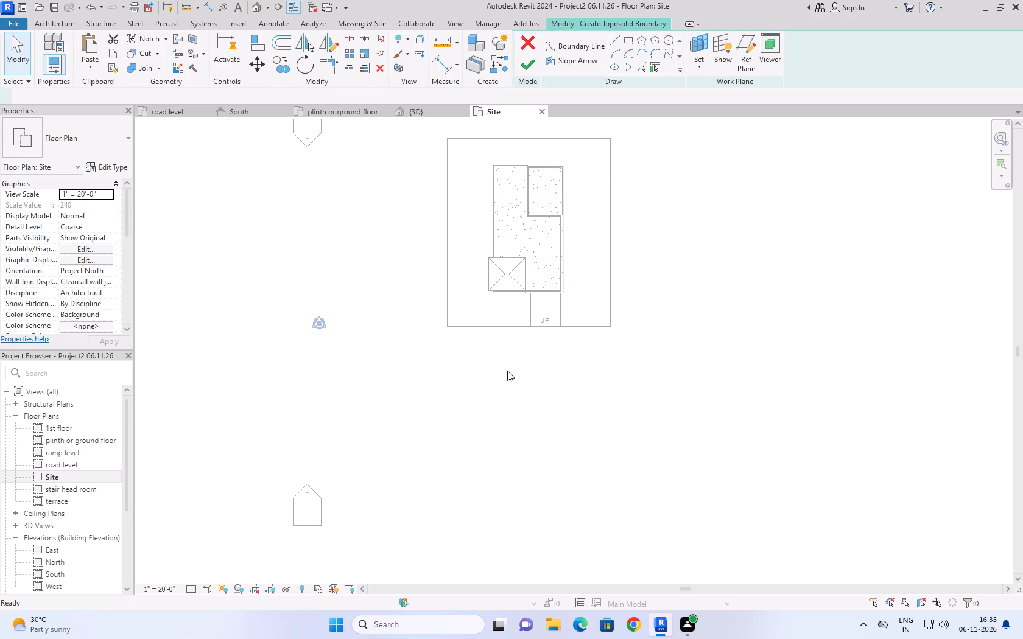
pyautogui.click(623, 41)
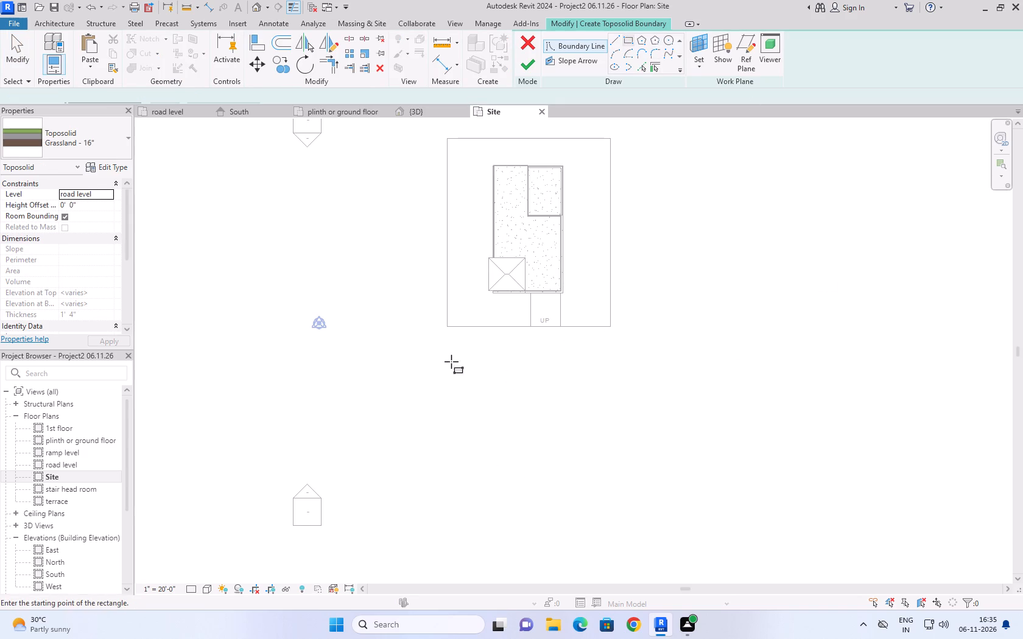
pyautogui.click(447, 329)
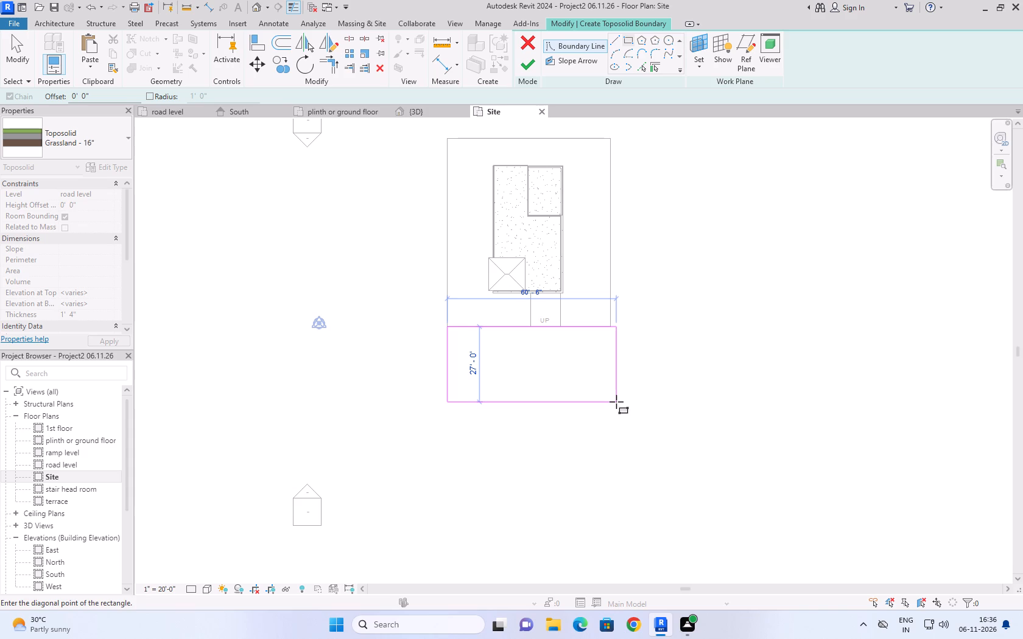
pyautogui.write('25')
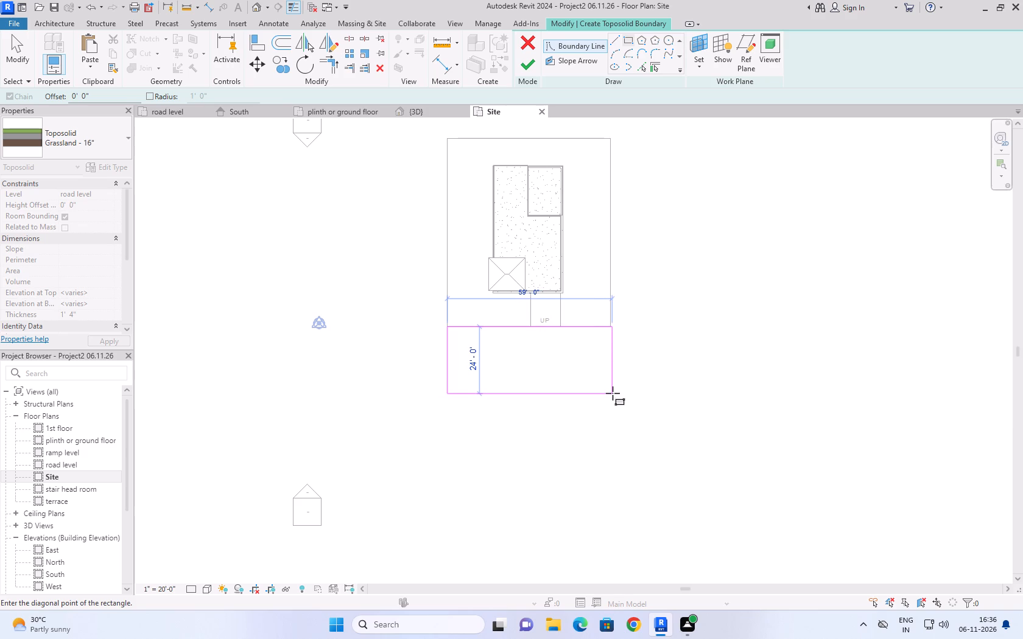
pyautogui.click(613, 393)
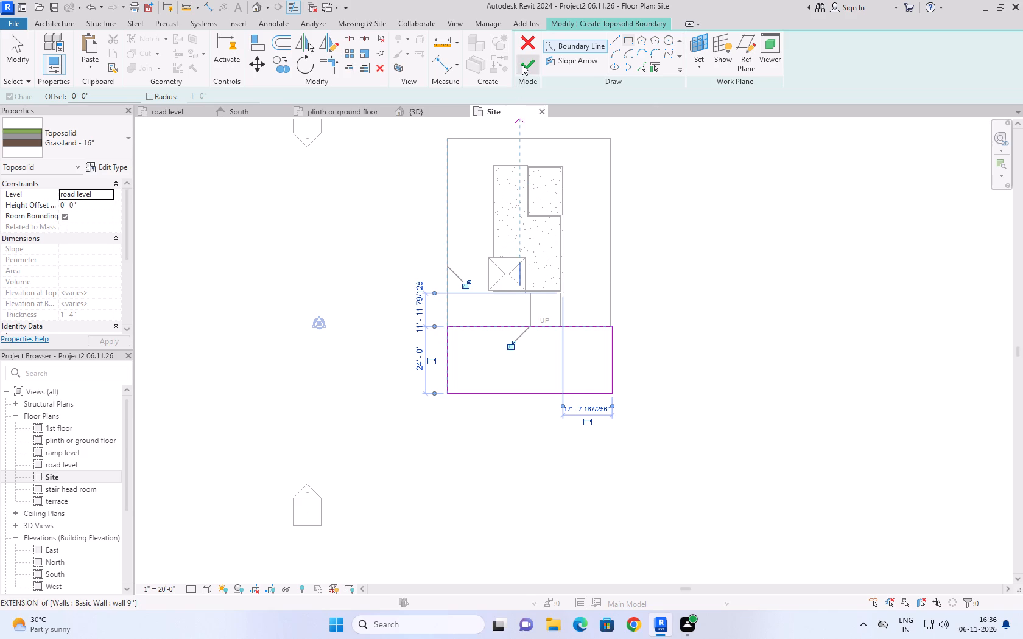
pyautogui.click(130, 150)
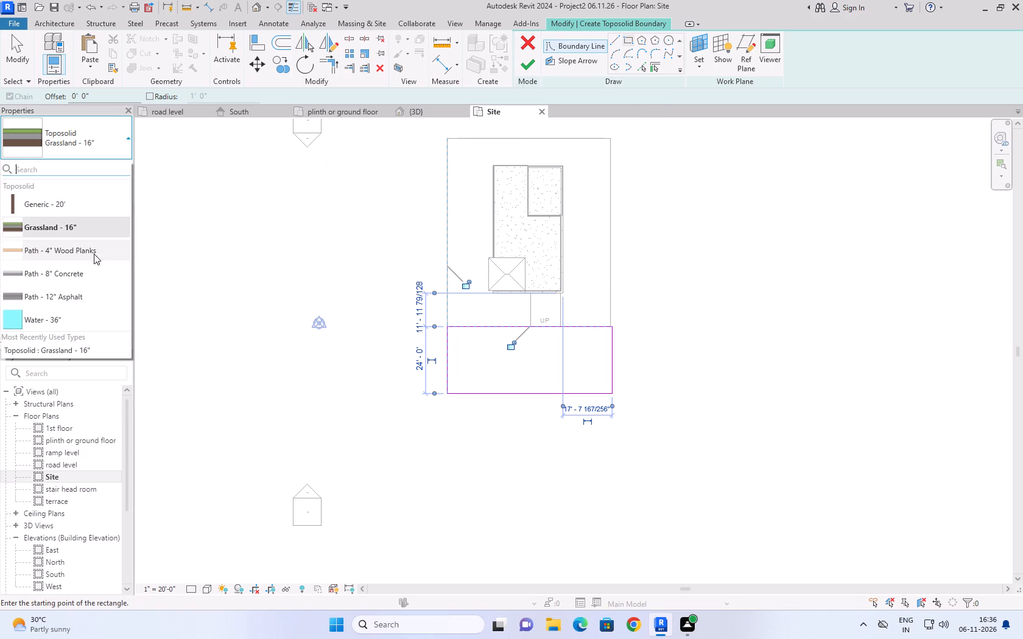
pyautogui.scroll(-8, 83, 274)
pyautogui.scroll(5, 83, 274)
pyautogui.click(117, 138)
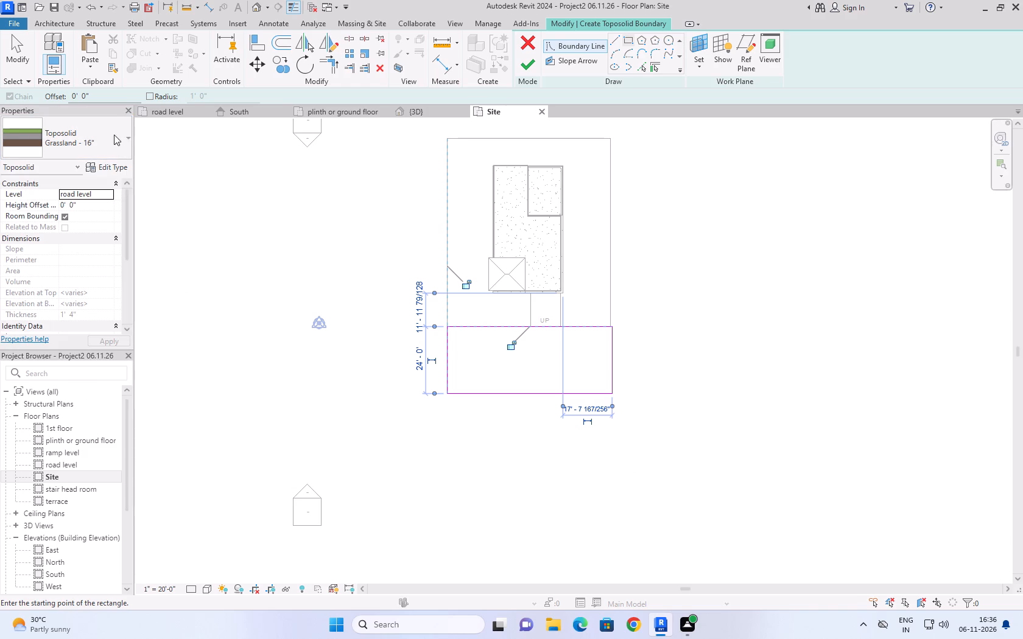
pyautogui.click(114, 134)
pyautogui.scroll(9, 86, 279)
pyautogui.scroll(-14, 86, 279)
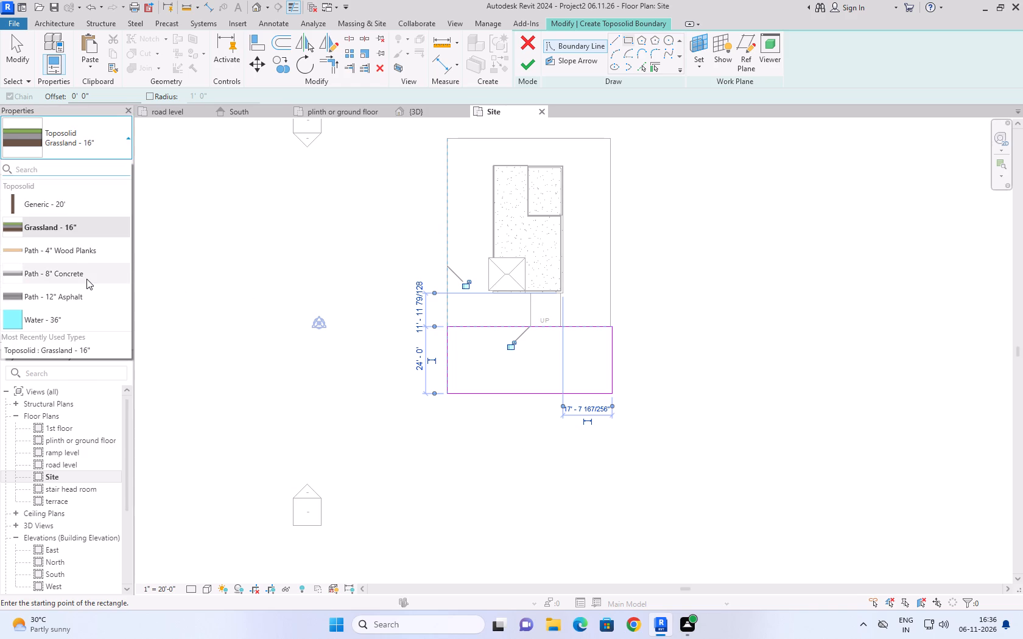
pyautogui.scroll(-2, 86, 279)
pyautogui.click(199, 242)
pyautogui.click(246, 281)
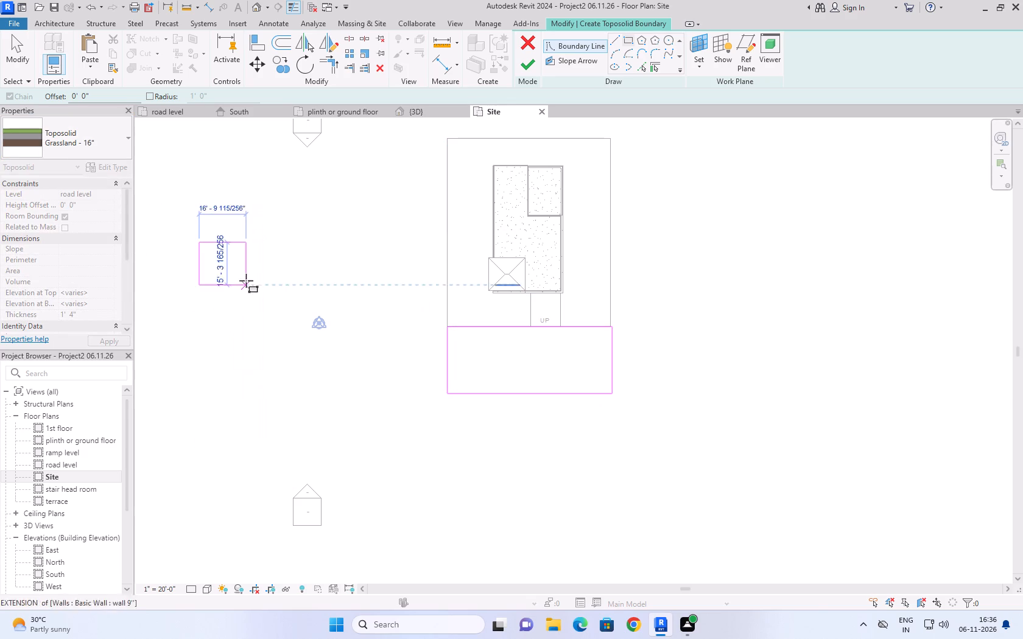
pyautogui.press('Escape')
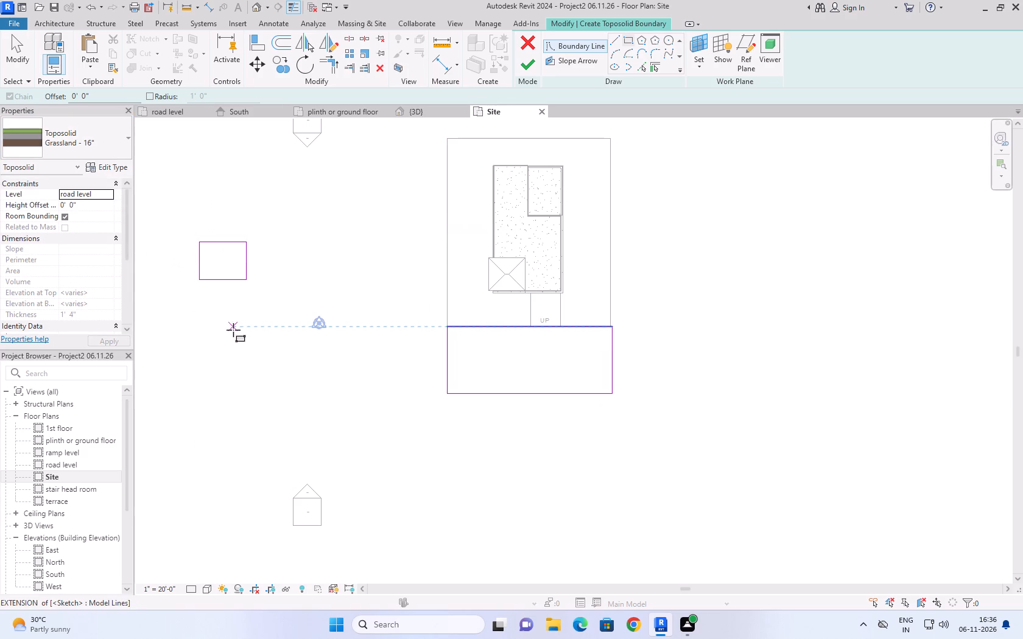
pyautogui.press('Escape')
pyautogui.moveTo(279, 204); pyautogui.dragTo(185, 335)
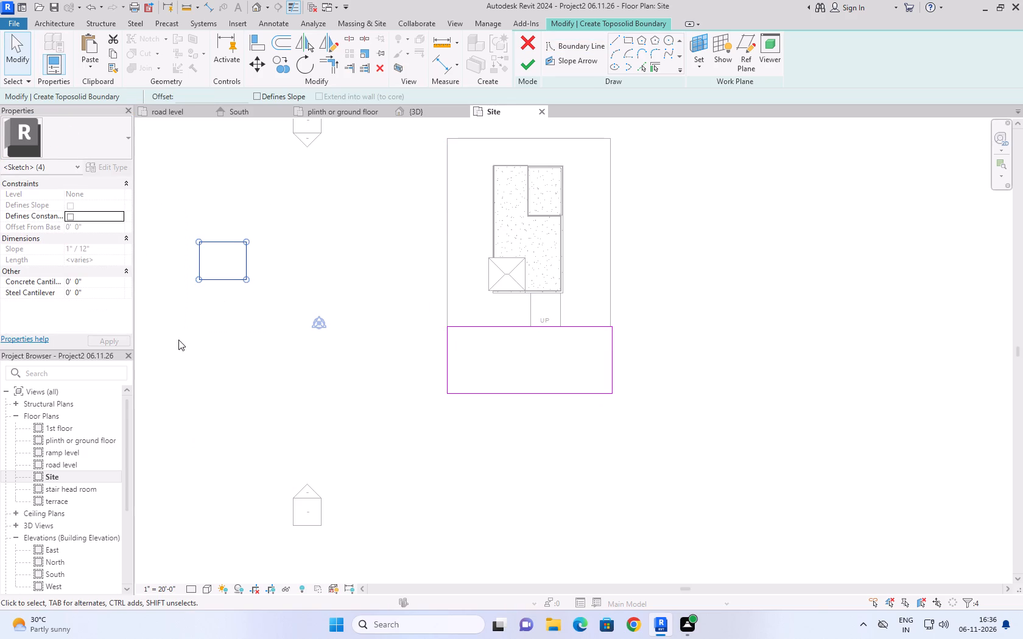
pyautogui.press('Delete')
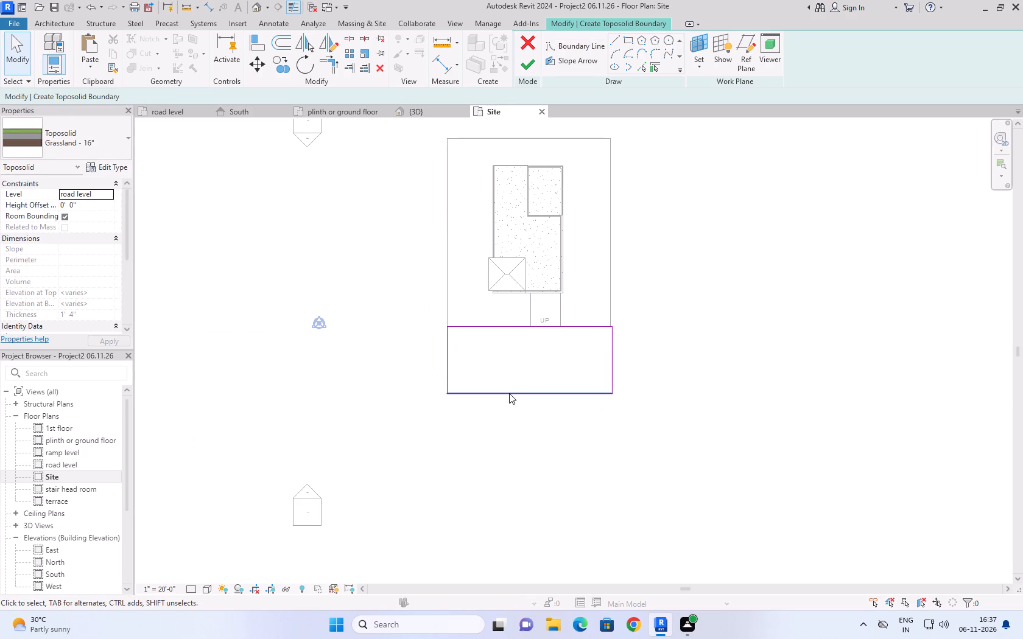
# Finish the boundary sketch and change the new front toposolid's type to Path - 8" Concrete.
pyautogui.click(522, 72)
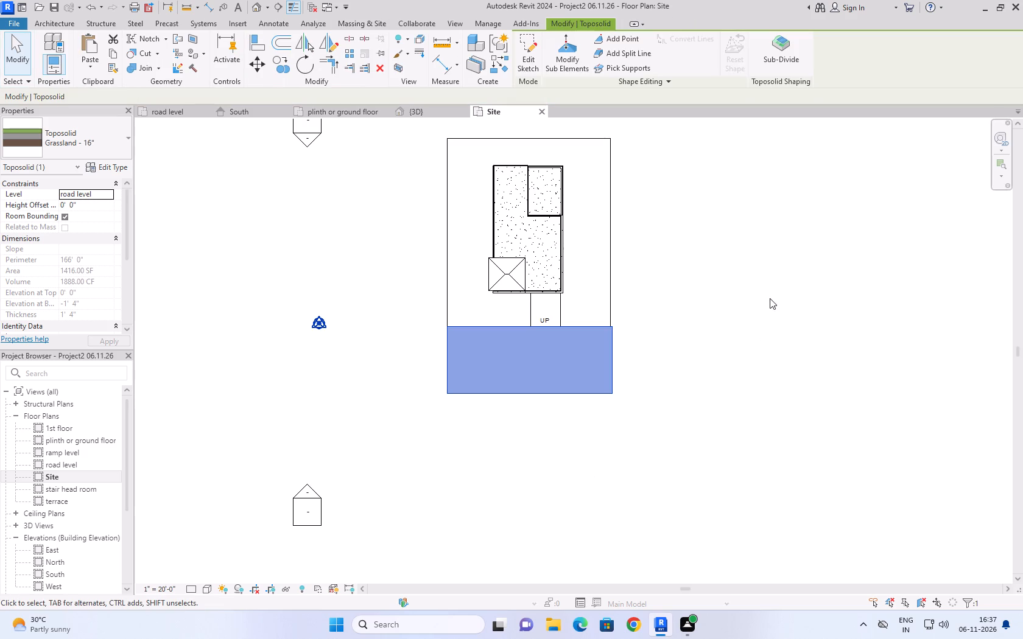
pyautogui.click(99, 125)
pyautogui.scroll(-9, 79, 278)
pyautogui.click(76, 277)
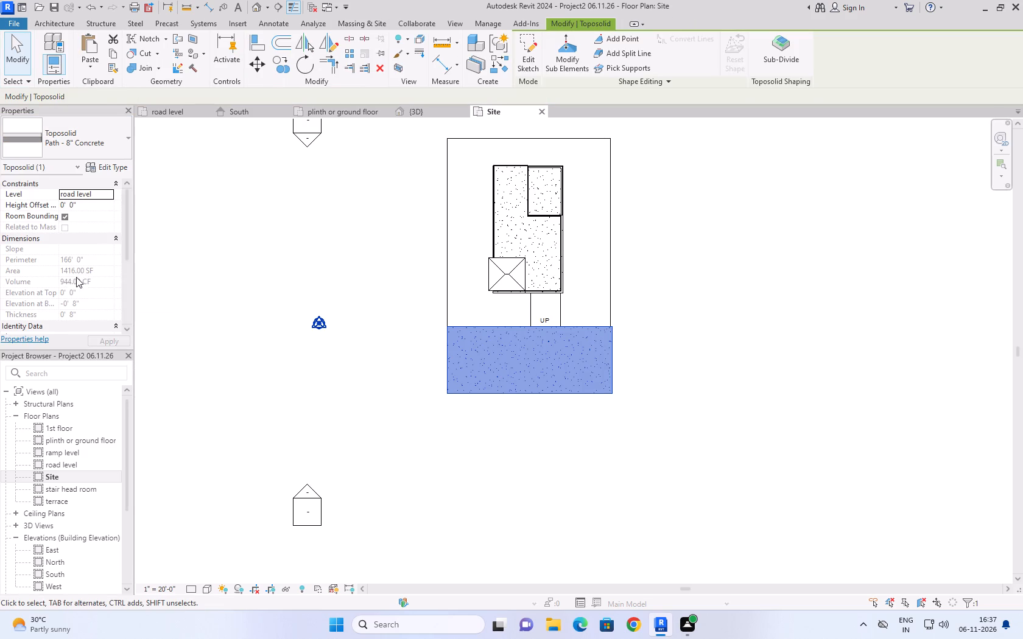
pyautogui.click(619, 472)
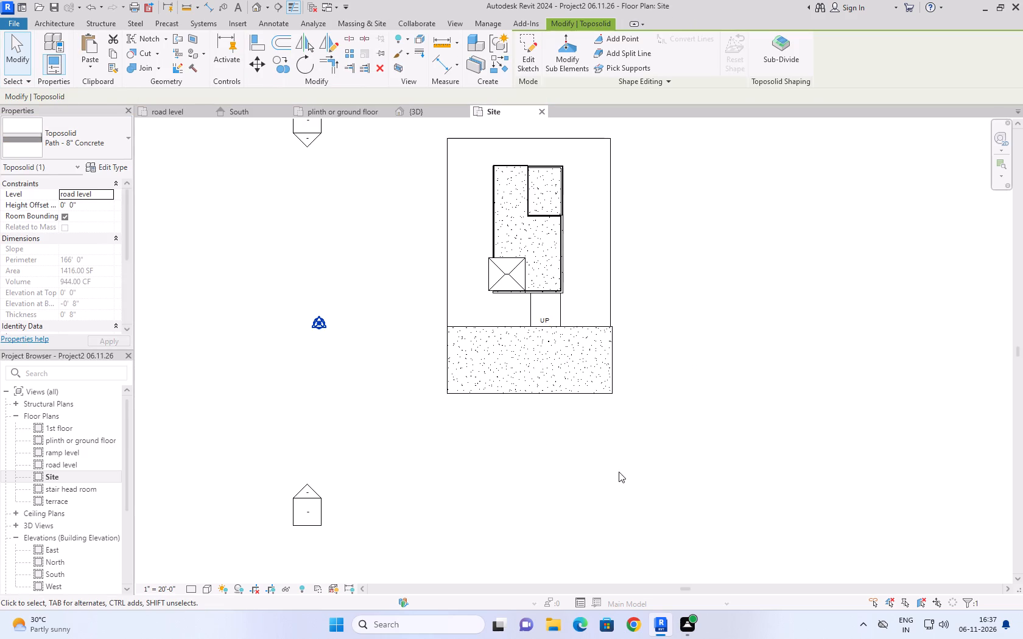
# Set the concrete toposolid's level to ramp level in the 3D view and inspect its junction with the grass and ramp.
pyautogui.click(409, 109)
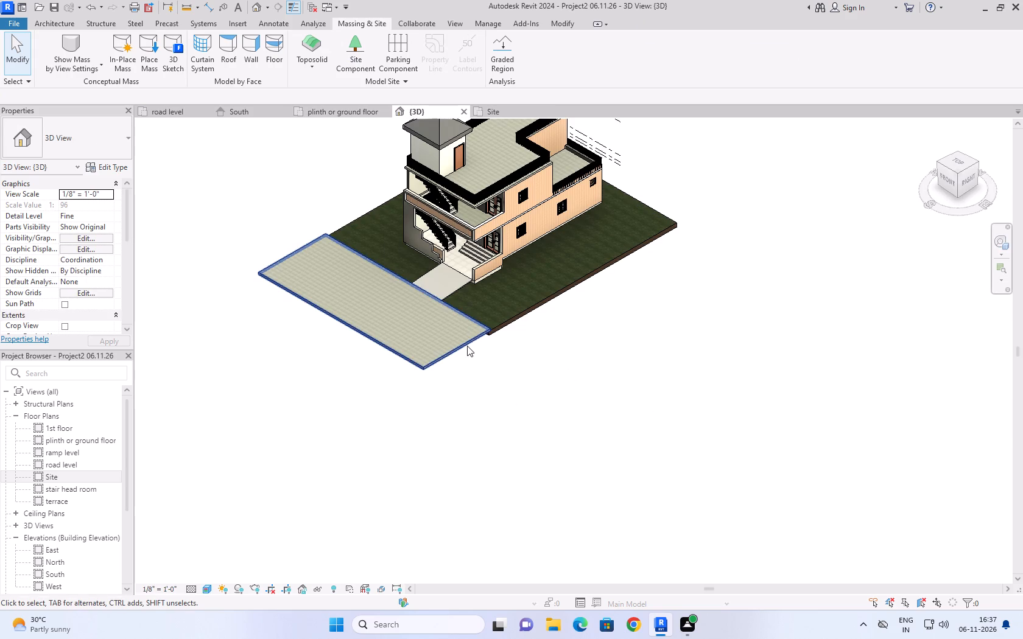
pyautogui.click(467, 346)
pyautogui.click(108, 195)
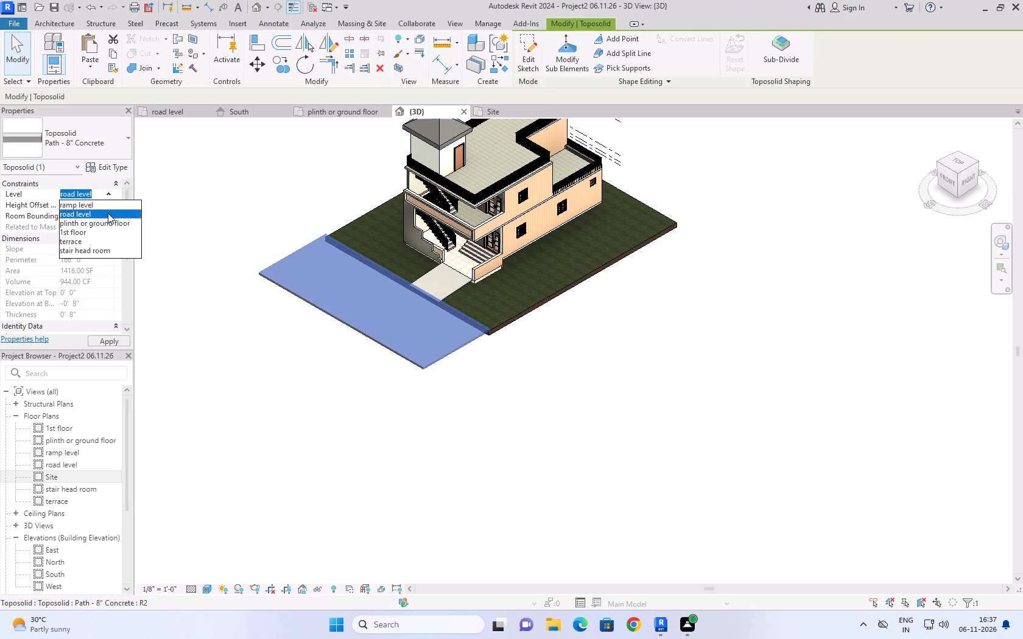
pyautogui.click(108, 208)
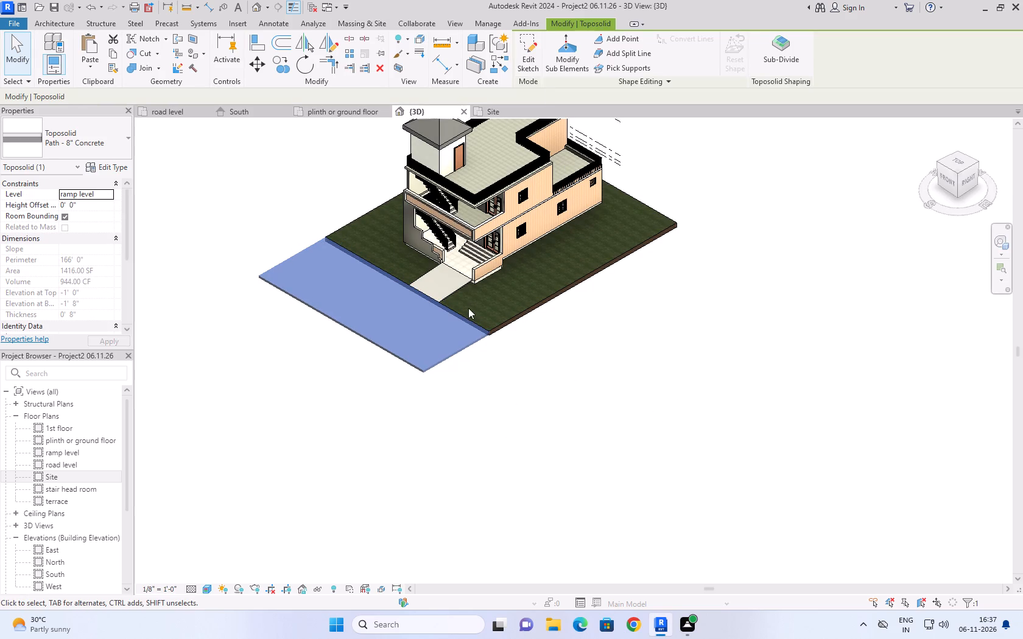
pyautogui.click(538, 424)
pyautogui.scroll(10, 462, 313)
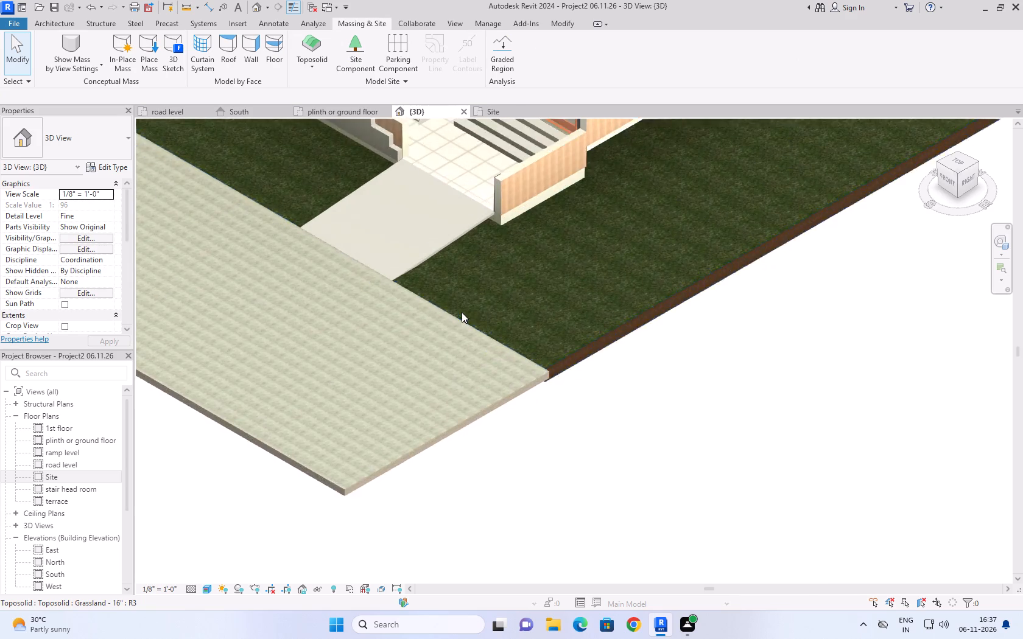
pyautogui.scroll(3, 462, 312)
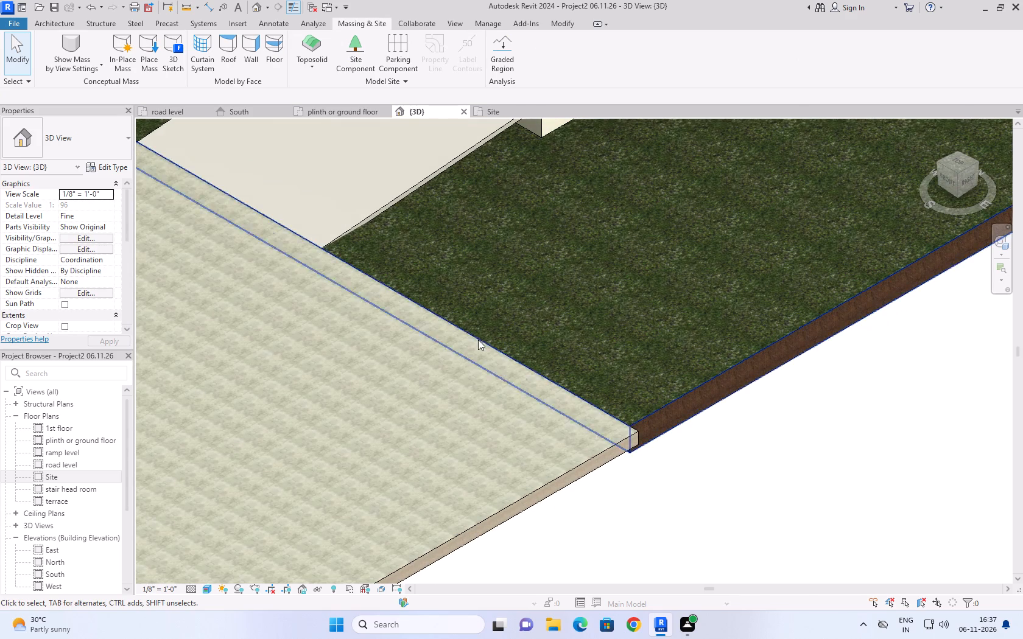
pyautogui.scroll(-5, 571, 268)
# Lower the concrete toposolid to a height offset of -0' 8" from ramp level in the South elevation.
pyautogui.click(545, 384)
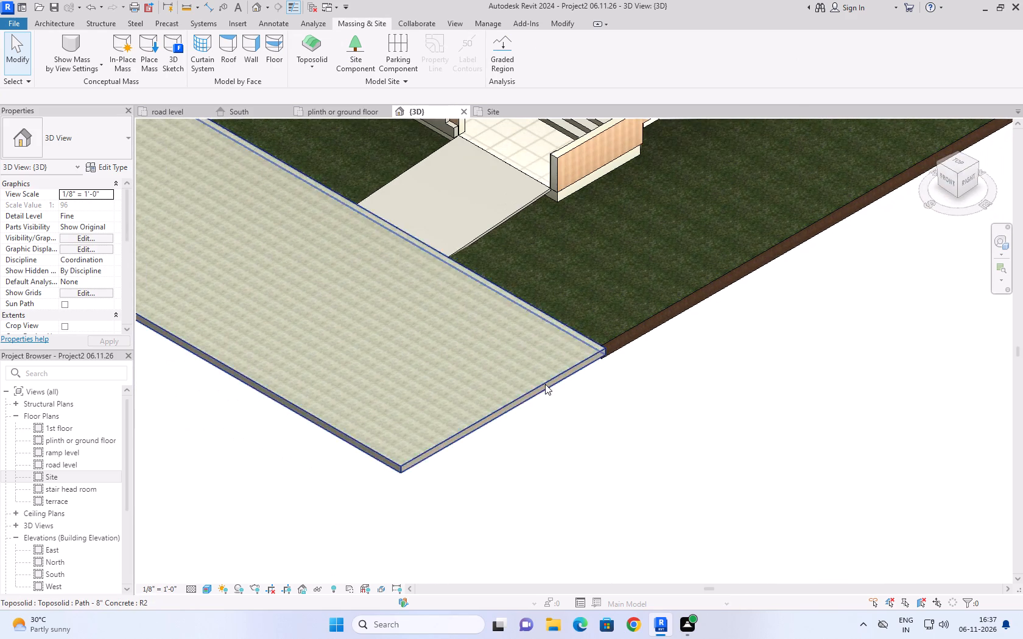
pyautogui.click(109, 142)
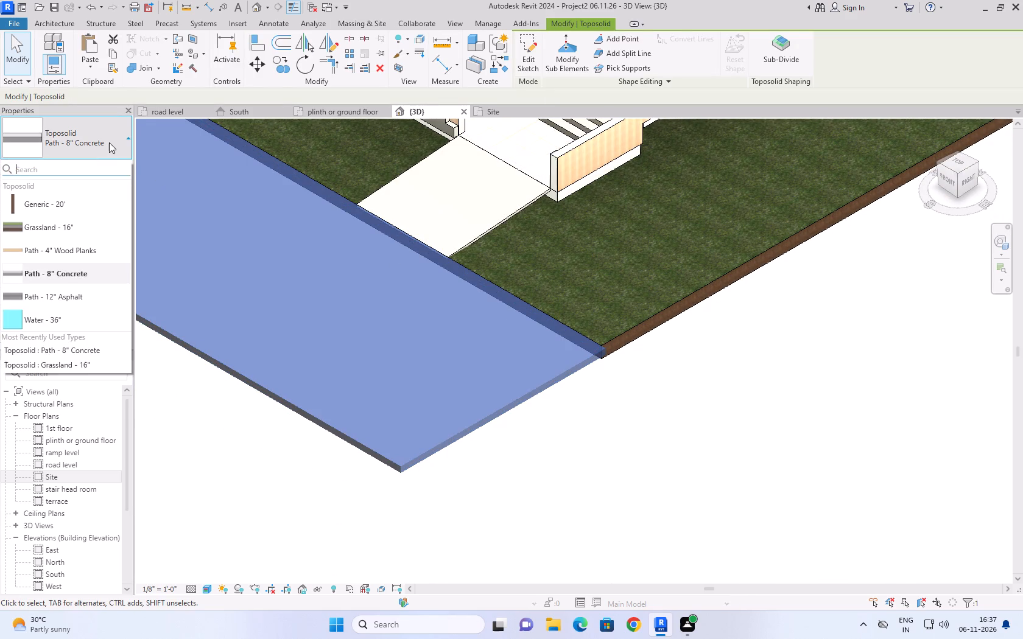
pyautogui.click(109, 142)
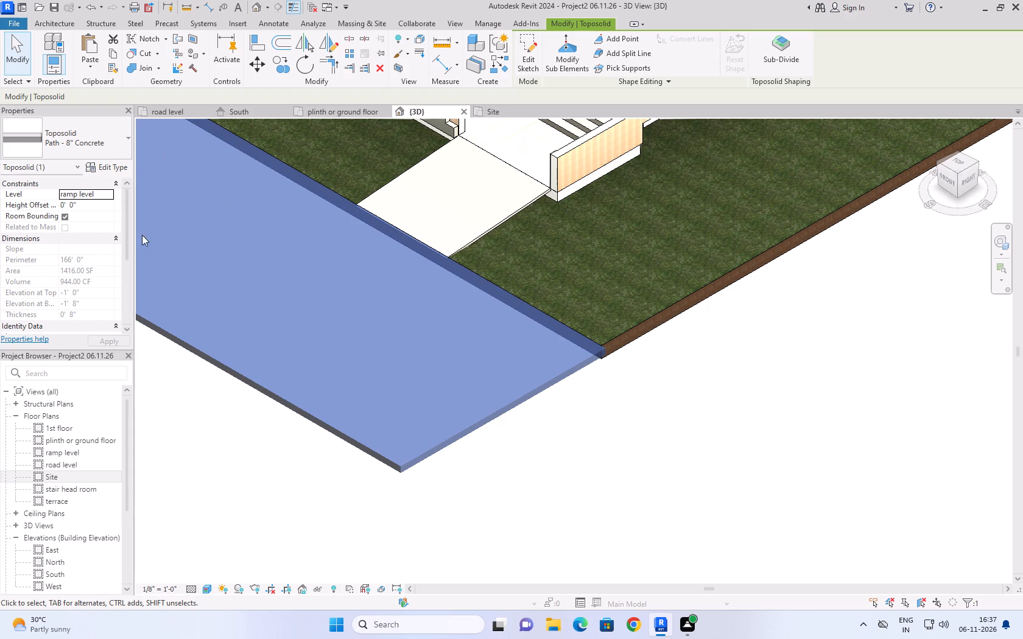
pyautogui.click(111, 194)
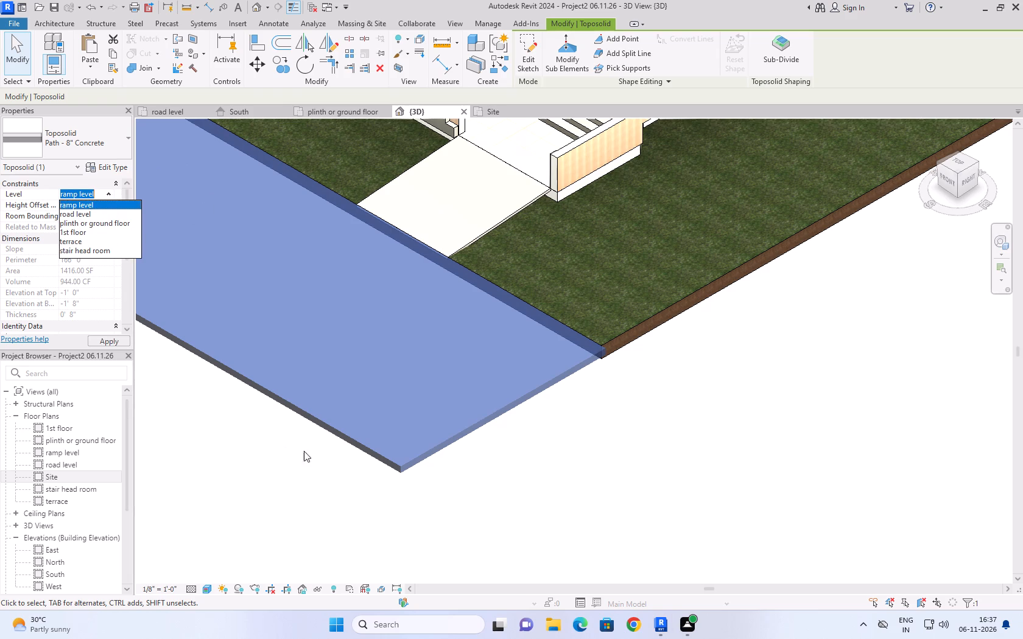
pyautogui.click(649, 423)
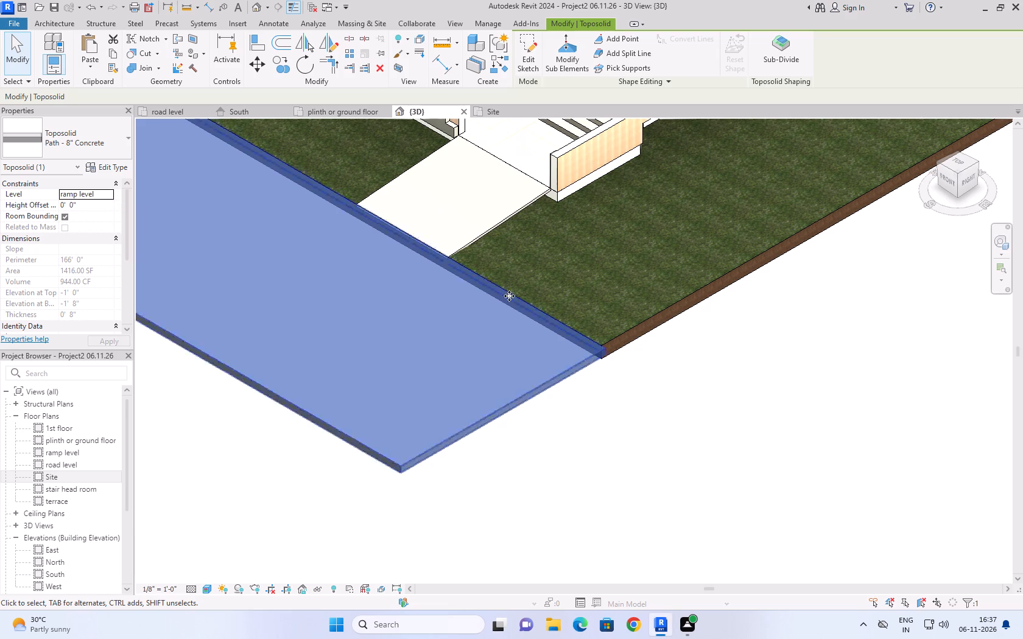
pyautogui.click(242, 113)
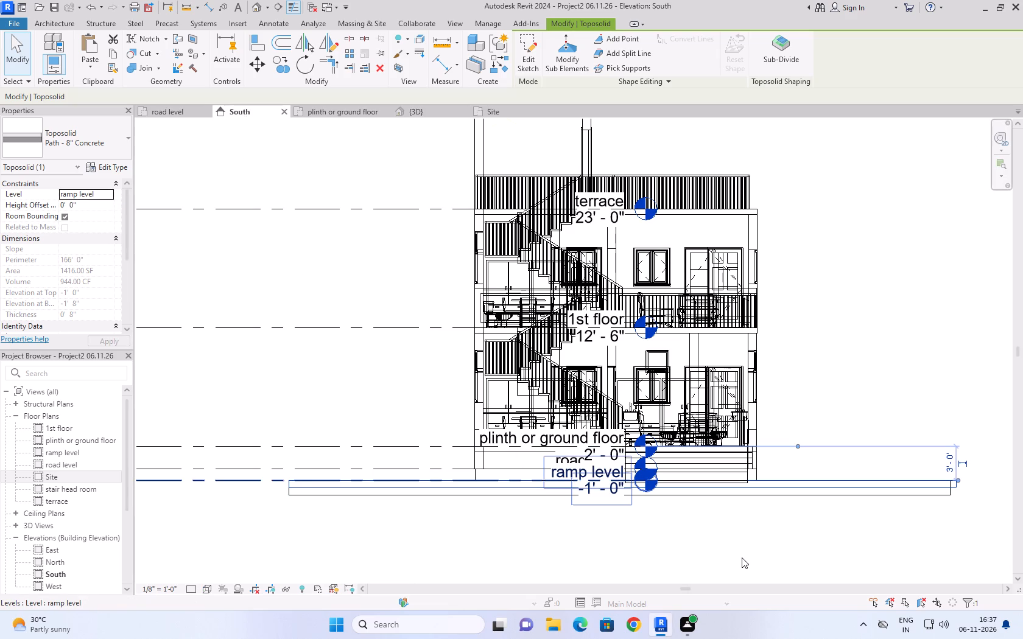
pyautogui.press('Down')
pyautogui.press('Down')
pyautogui.press('Down')
pyautogui.press('Down')
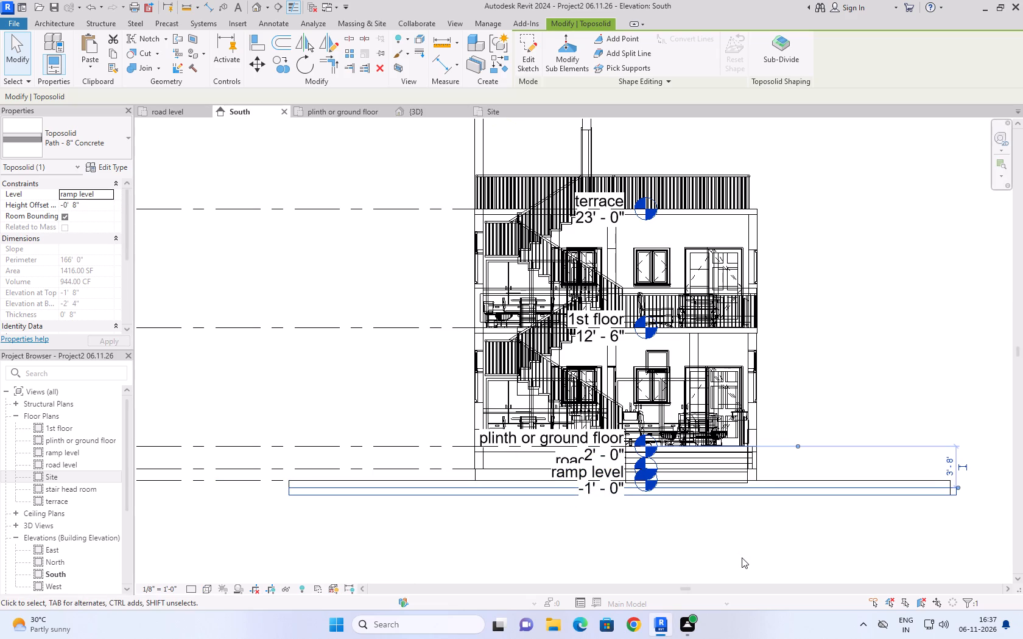
# Raise the concrete toposolid to a height offset of 0' 0" from ramp level in the South elevation and check it in 3D.
pyautogui.press('Down')
pyautogui.press('Up')
pyautogui.click(437, 109)
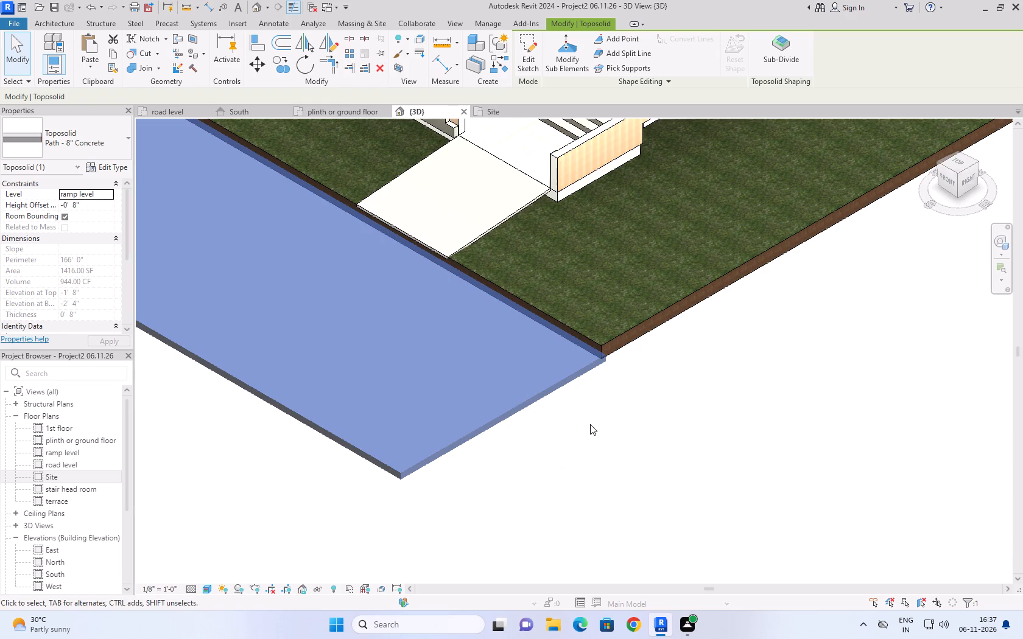
pyautogui.press('Up')
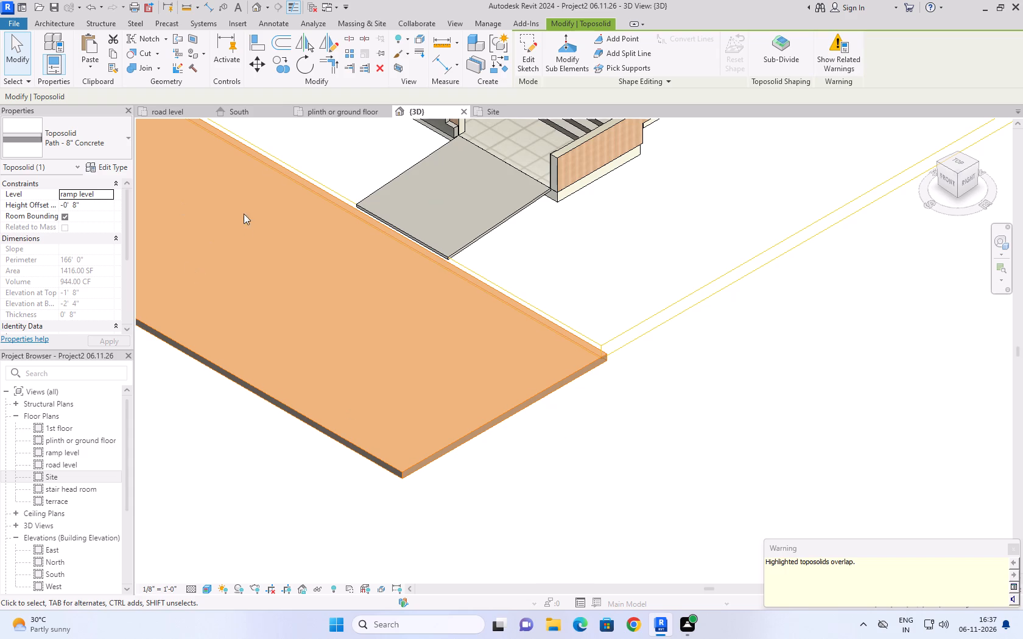
pyautogui.click(238, 111)
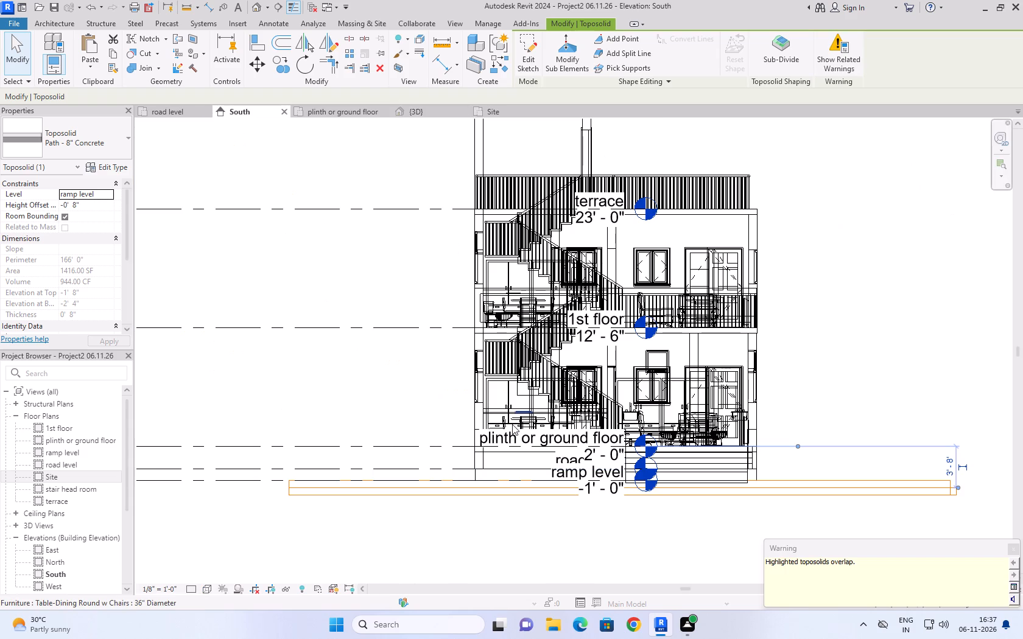
pyautogui.press('Up')
pyautogui.press('Up')
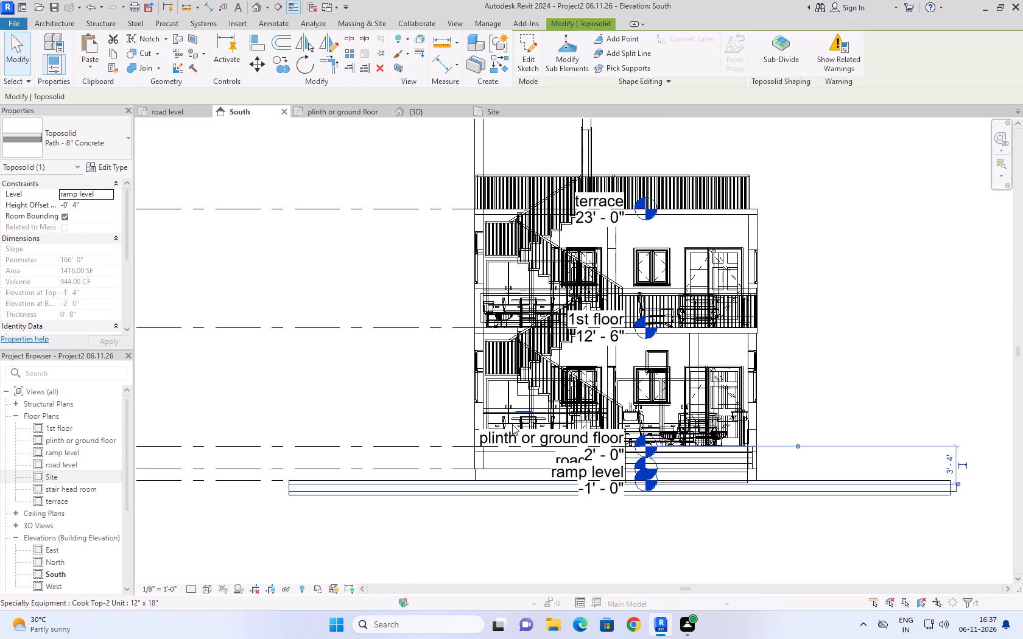
pyautogui.press('Up')
pyautogui.press('Up')
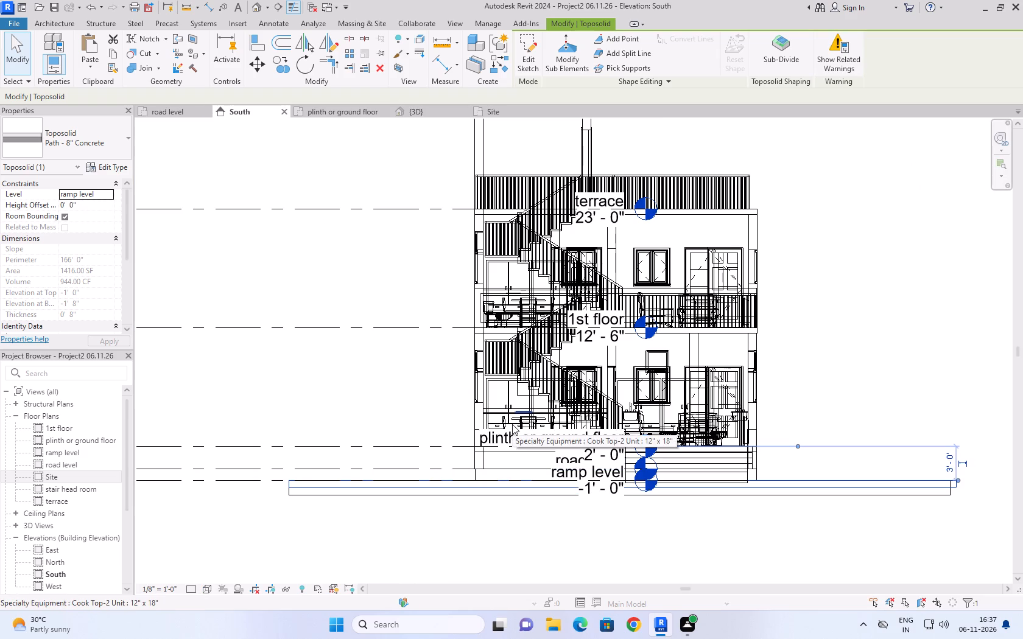
pyautogui.click(415, 109)
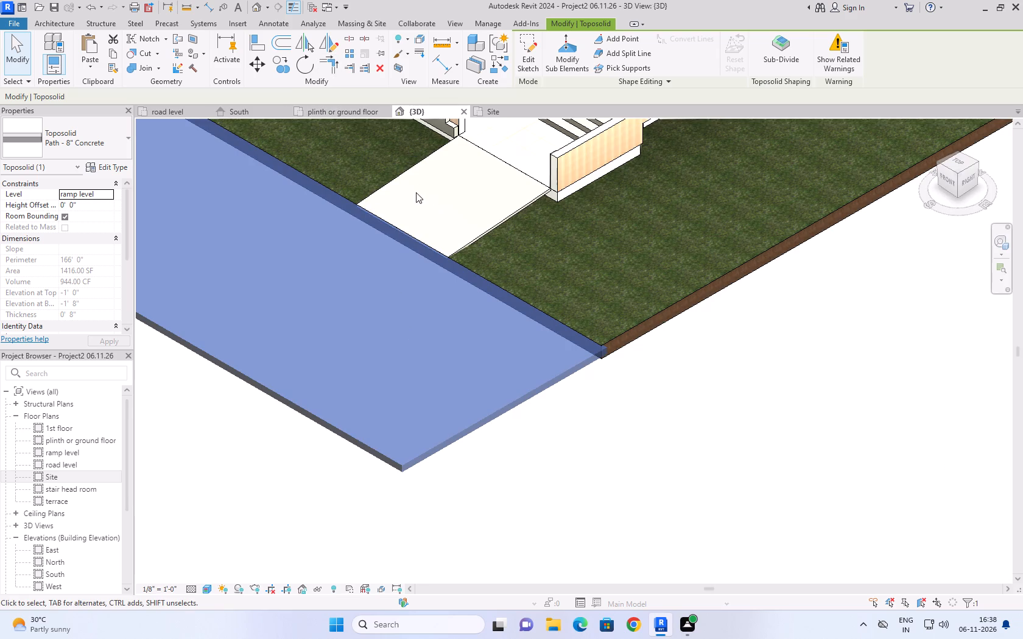
pyautogui.click(181, 109)
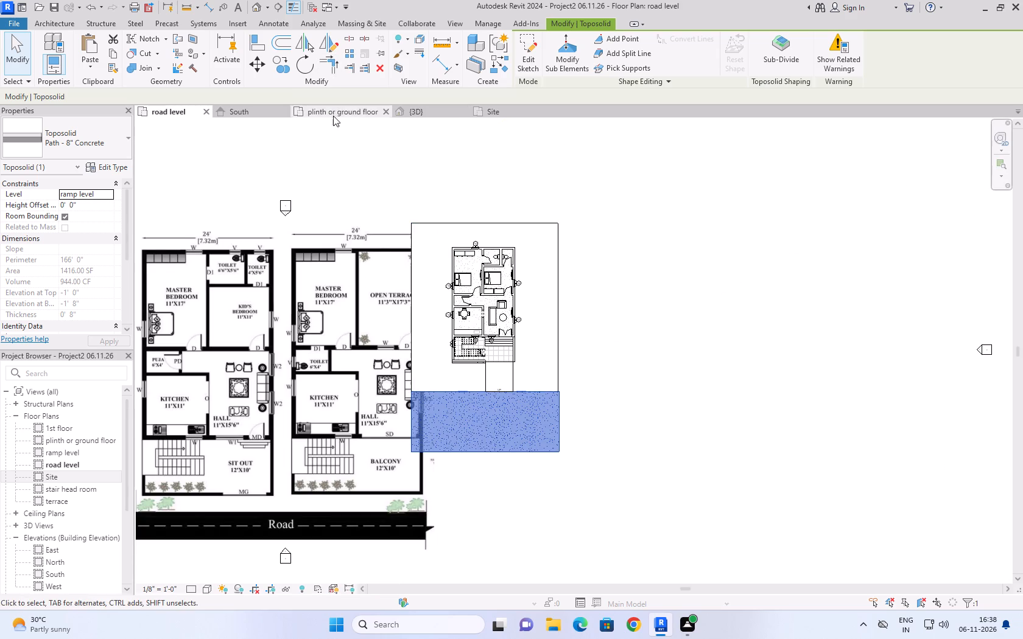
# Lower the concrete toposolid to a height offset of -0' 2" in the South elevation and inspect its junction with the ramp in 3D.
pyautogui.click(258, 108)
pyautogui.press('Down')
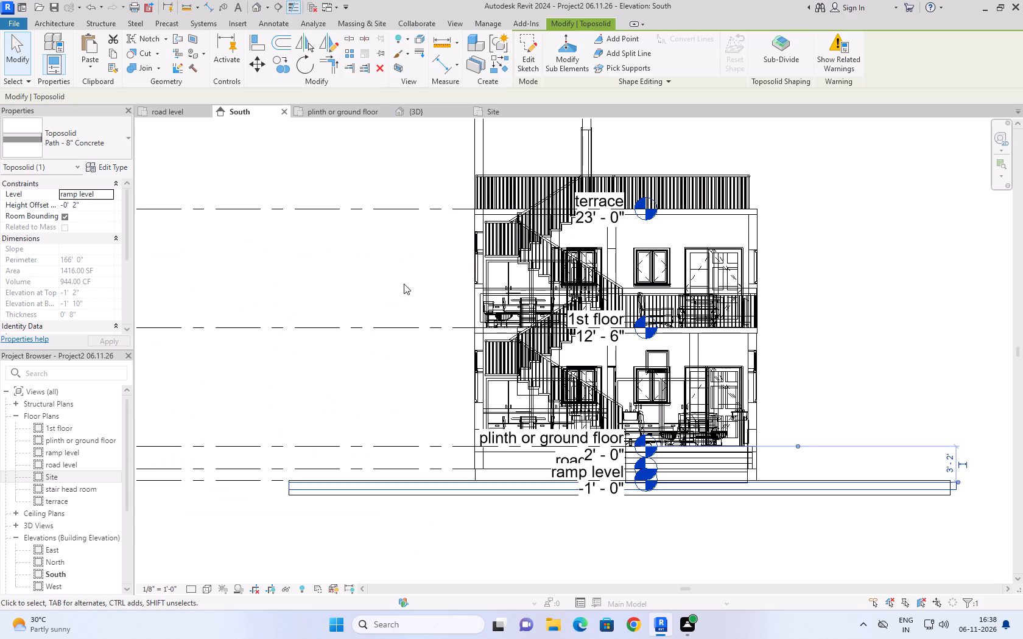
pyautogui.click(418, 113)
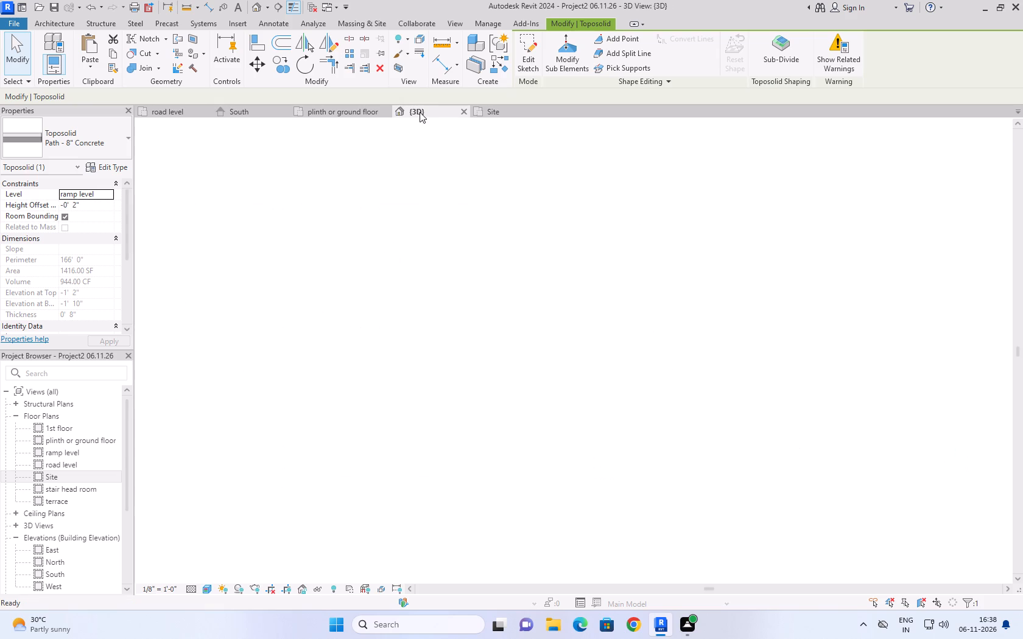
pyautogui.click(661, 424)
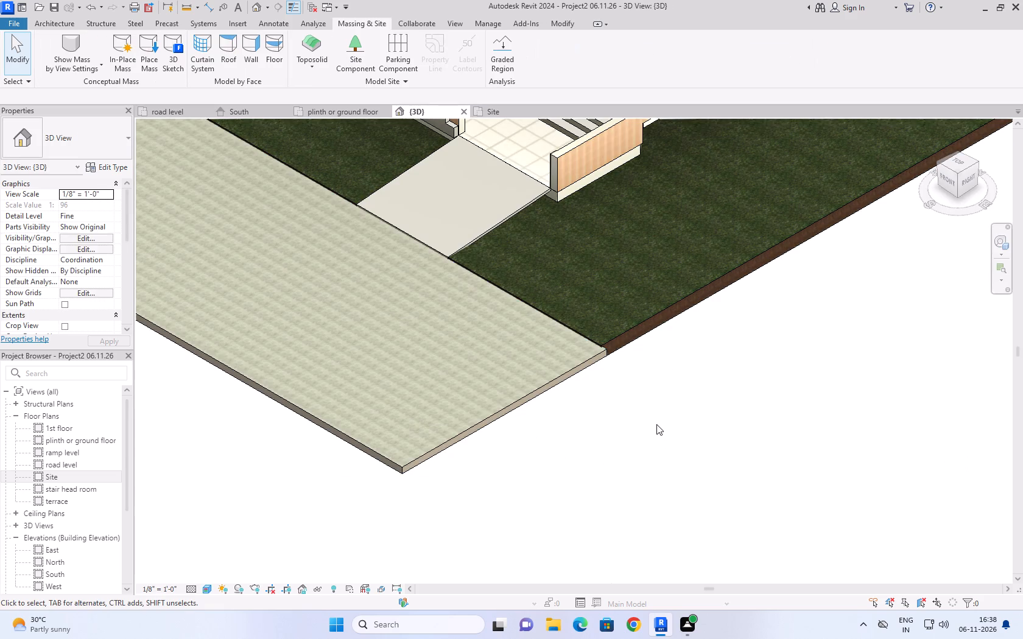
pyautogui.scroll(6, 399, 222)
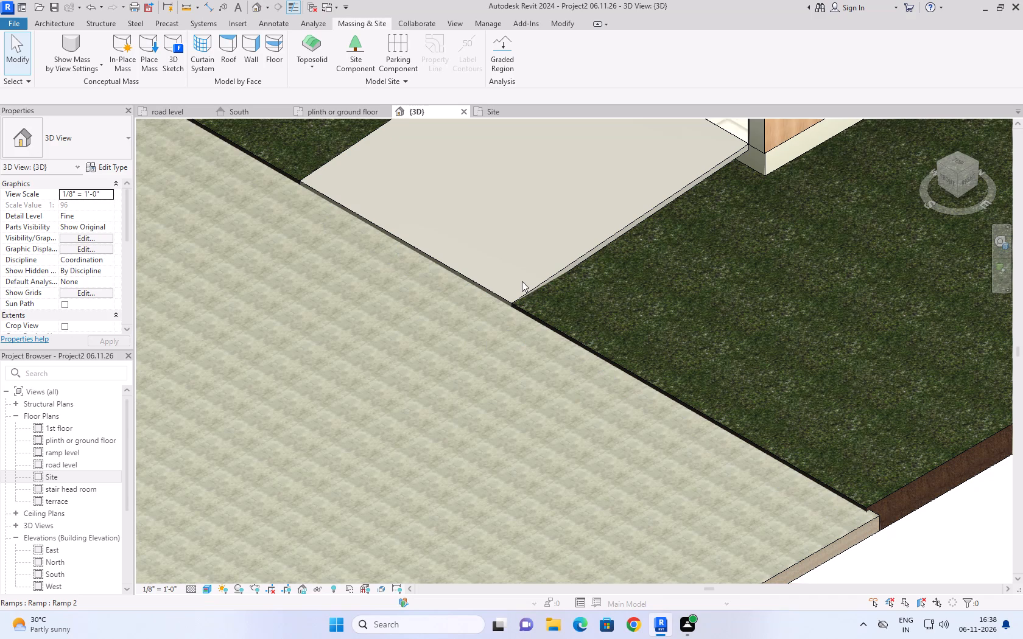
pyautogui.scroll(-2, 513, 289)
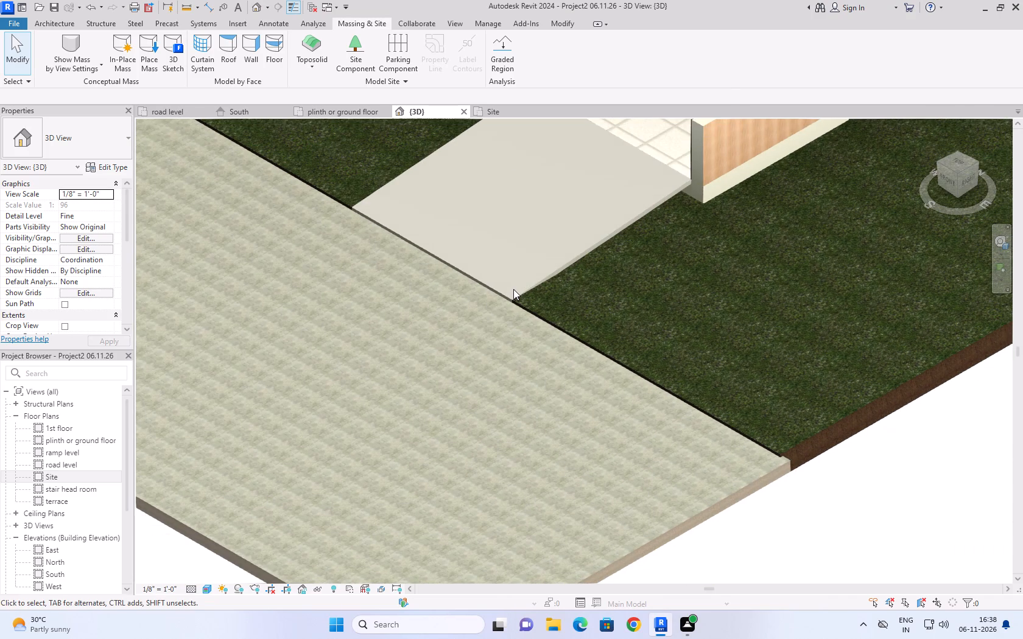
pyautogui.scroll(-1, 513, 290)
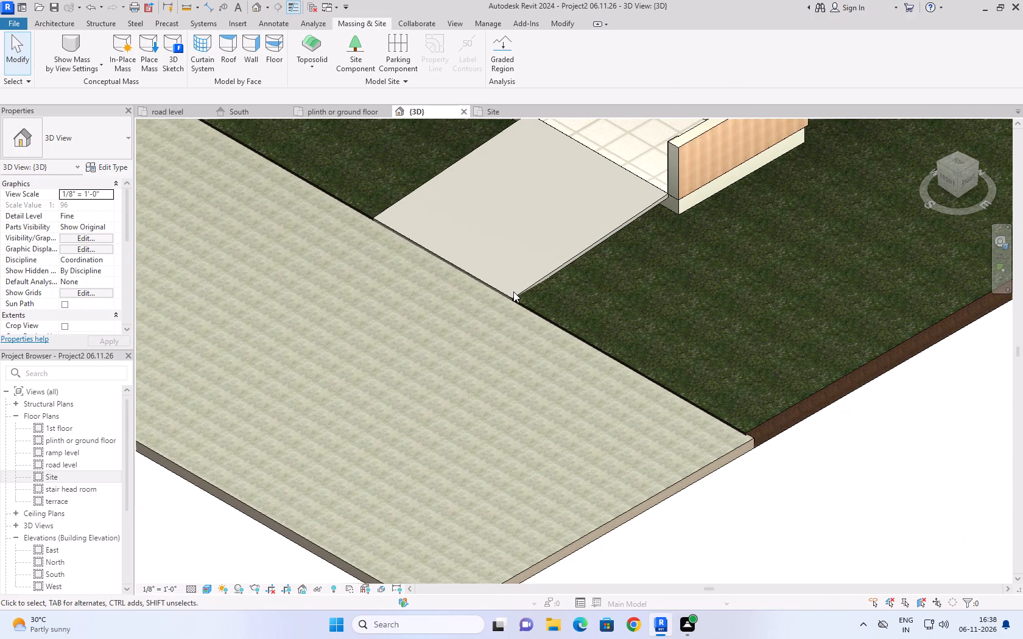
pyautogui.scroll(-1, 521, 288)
# Set the concrete toposolid's height offset to 0' 0" in the South elevation and inspect its edge against the ramp in 3D.
pyautogui.click(668, 458)
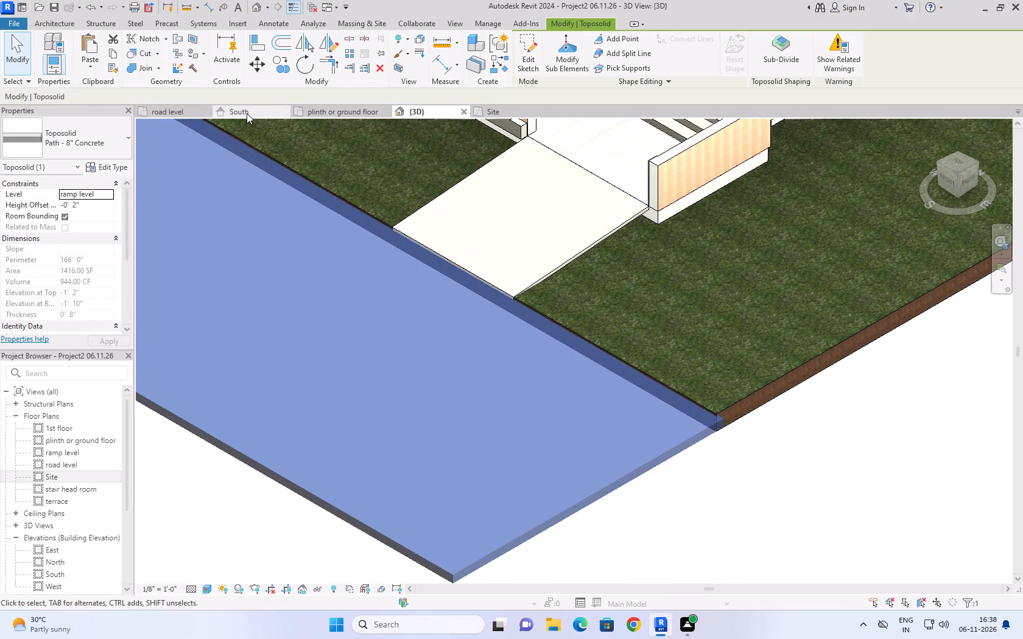
pyautogui.click(247, 113)
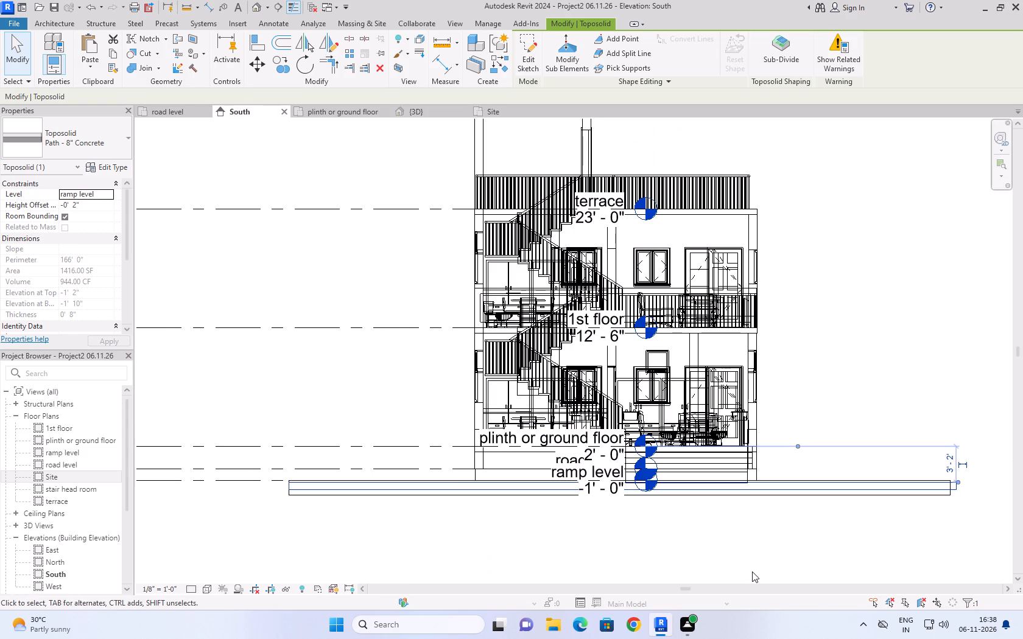
pyautogui.press('Up')
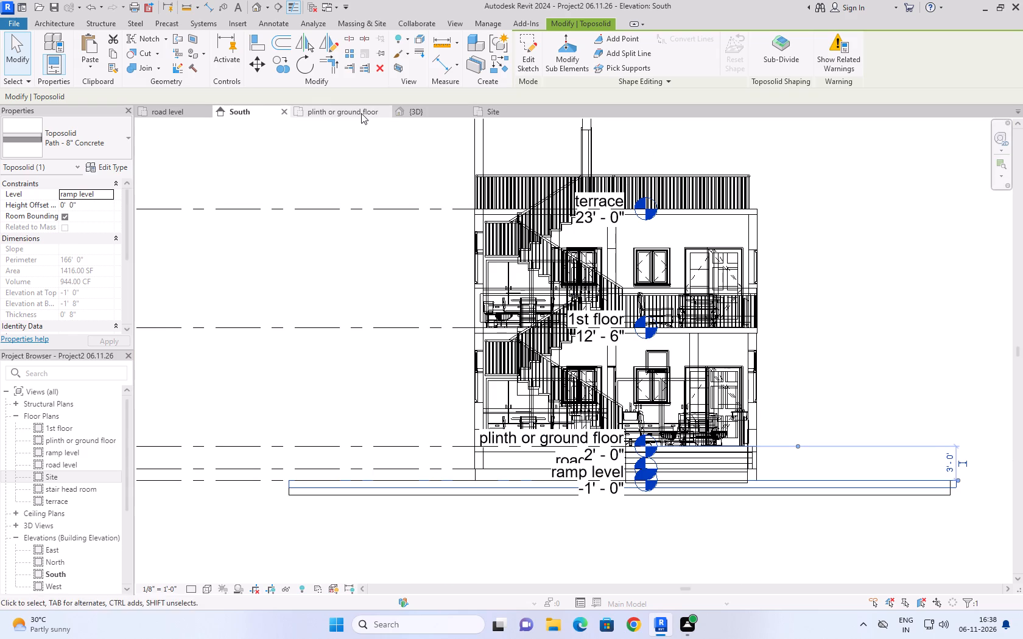
pyautogui.click(361, 113)
pyautogui.click(707, 394)
pyautogui.click(432, 113)
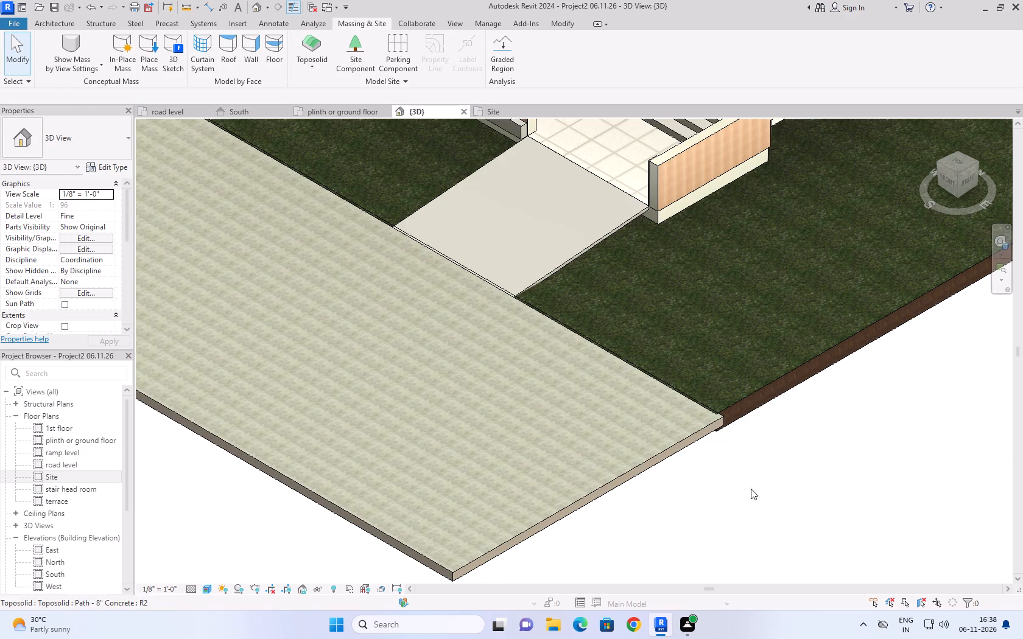
pyautogui.scroll(-3, 759, 487)
pyautogui.click(767, 503)
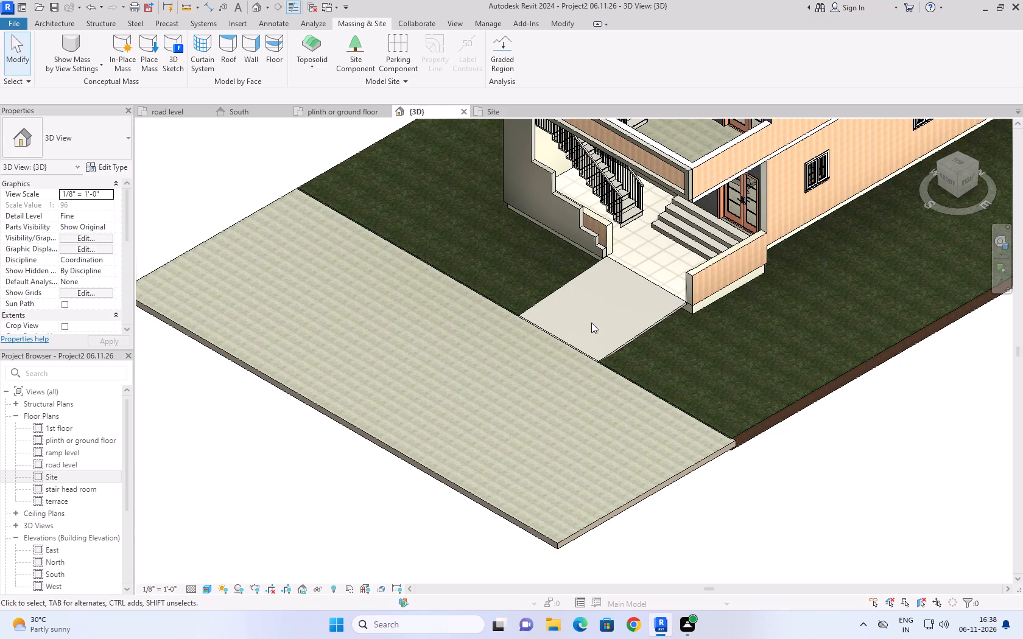
pyautogui.scroll(8, 593, 322)
pyautogui.scroll(5, 501, 375)
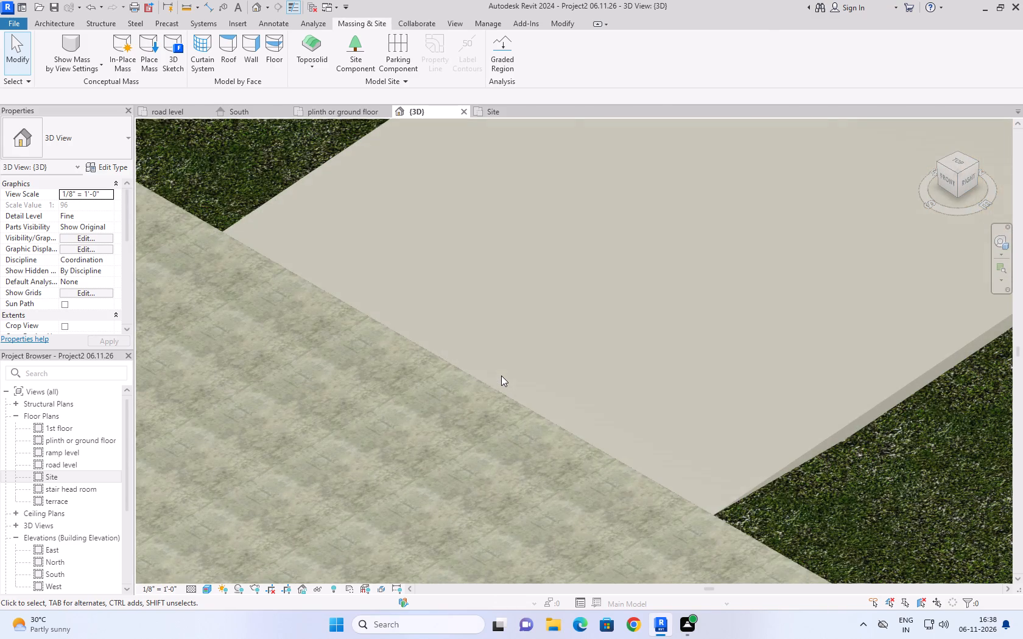
pyautogui.scroll(-14, 668, 270)
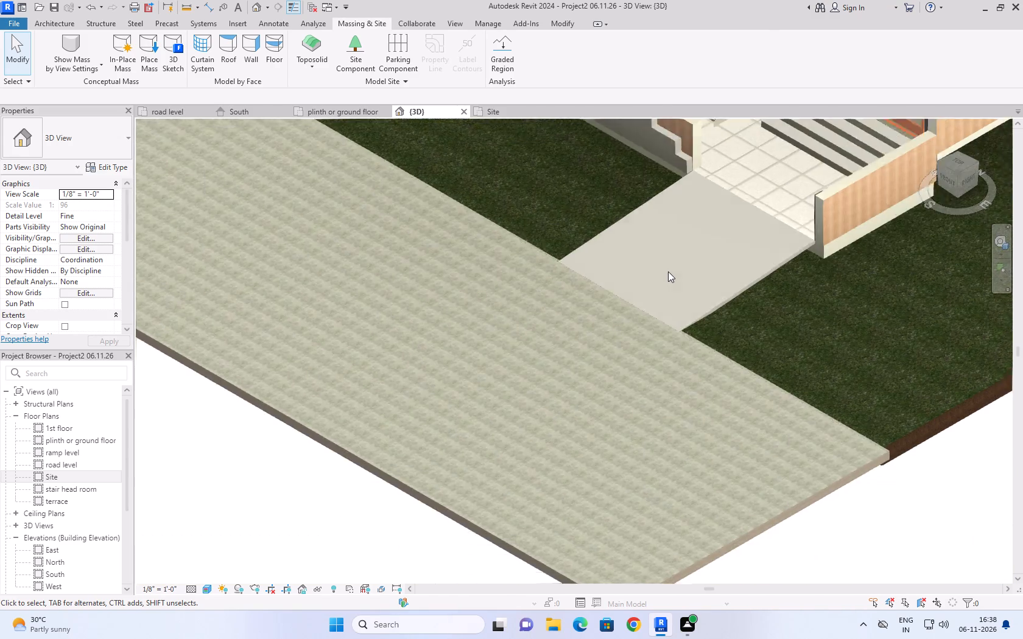
# Paint the top face of the concrete road toposolid with the Black, Glossy material.
pyautogui.moveTo(554, 402); pyautogui.dragTo(362, 462, button='middle')
pyautogui.scroll(-3, 362, 463)
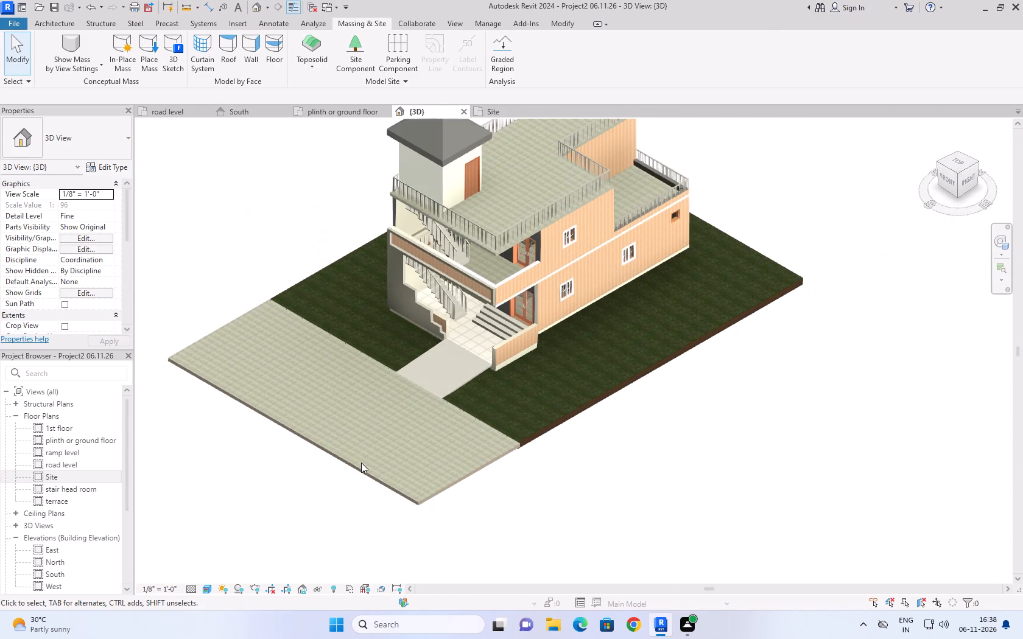
pyautogui.click(449, 484)
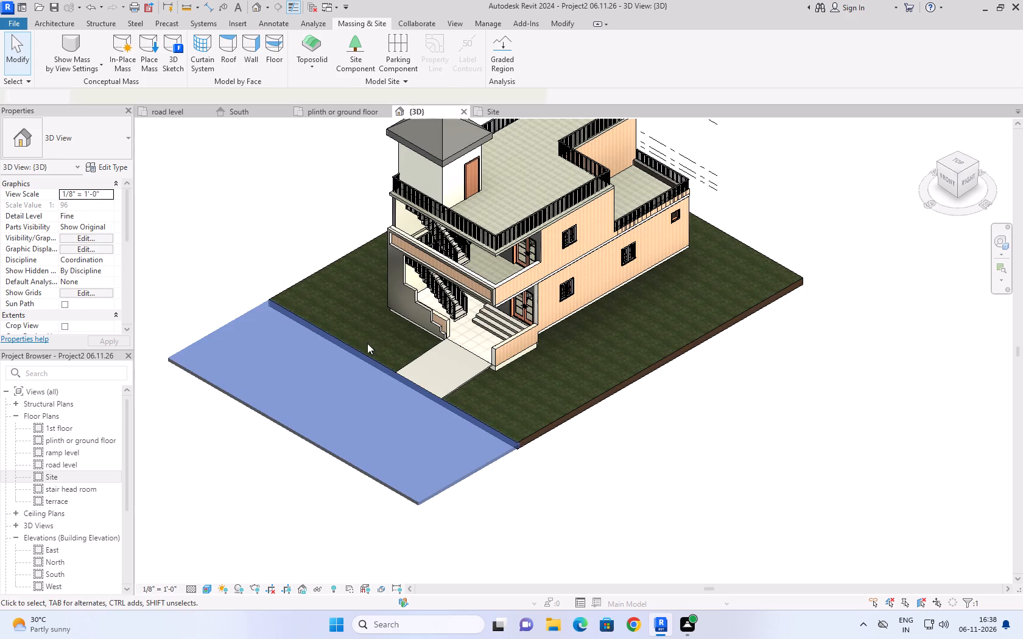
pyautogui.write('py')
pyautogui.write('pt')
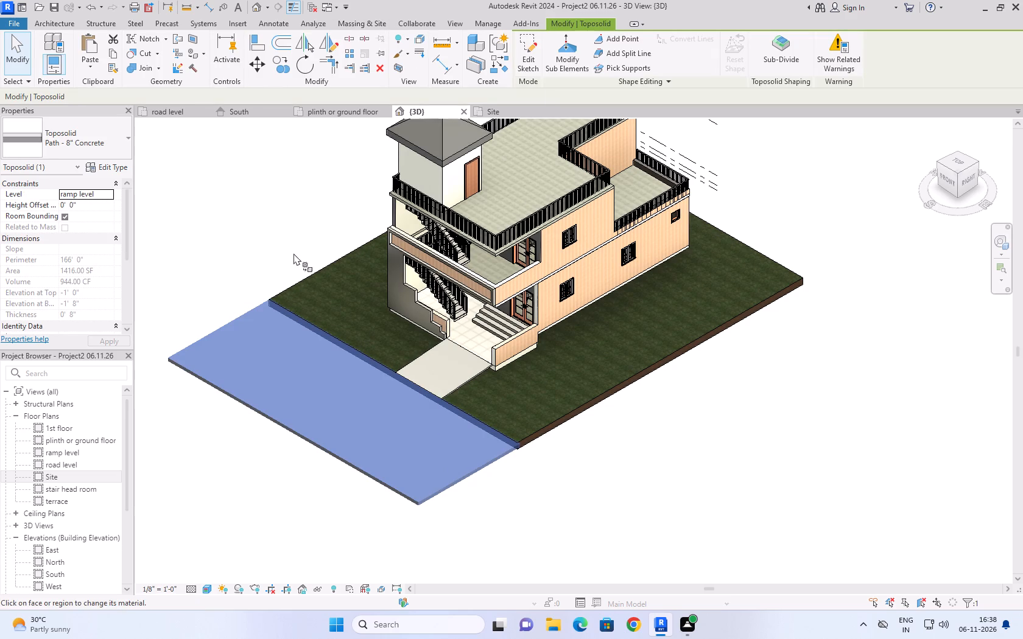
pyautogui.doubleClick(37, 256)
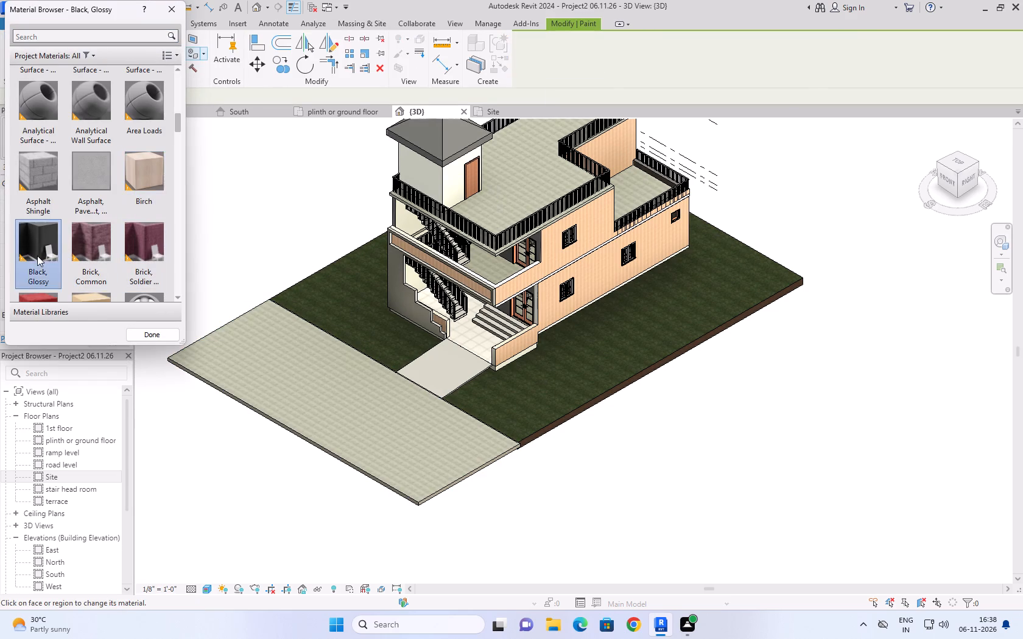
pyautogui.click(290, 398)
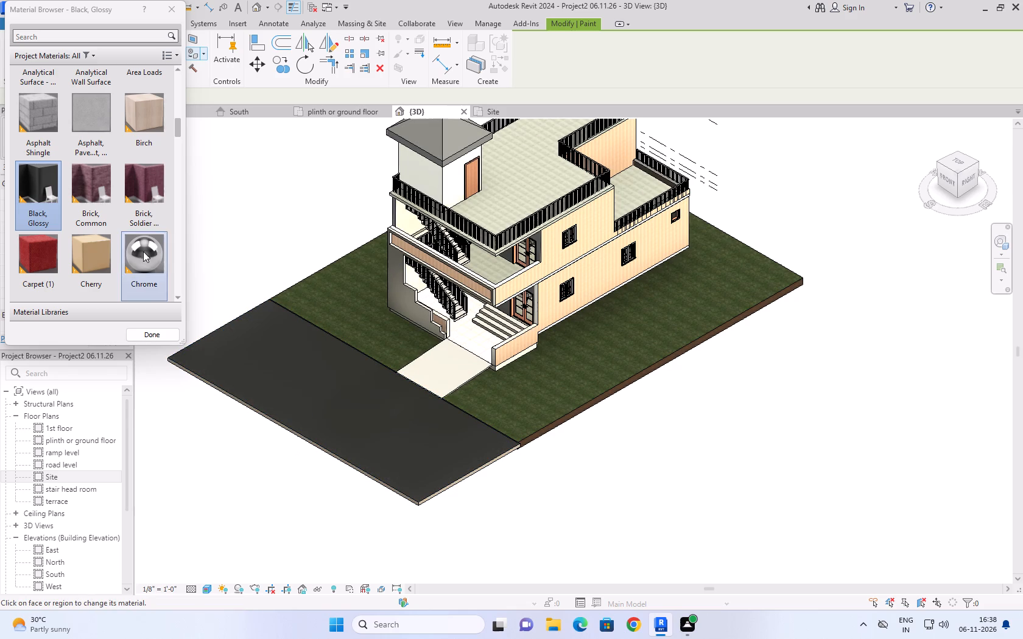
pyautogui.scroll(-13, 109, 245)
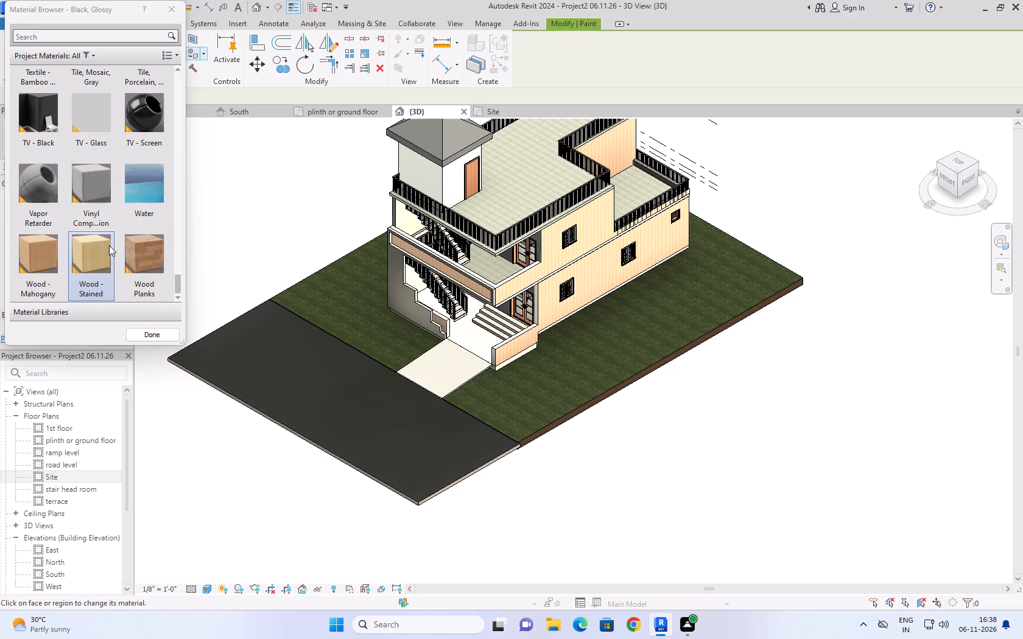
pyautogui.scroll(-2, 109, 245)
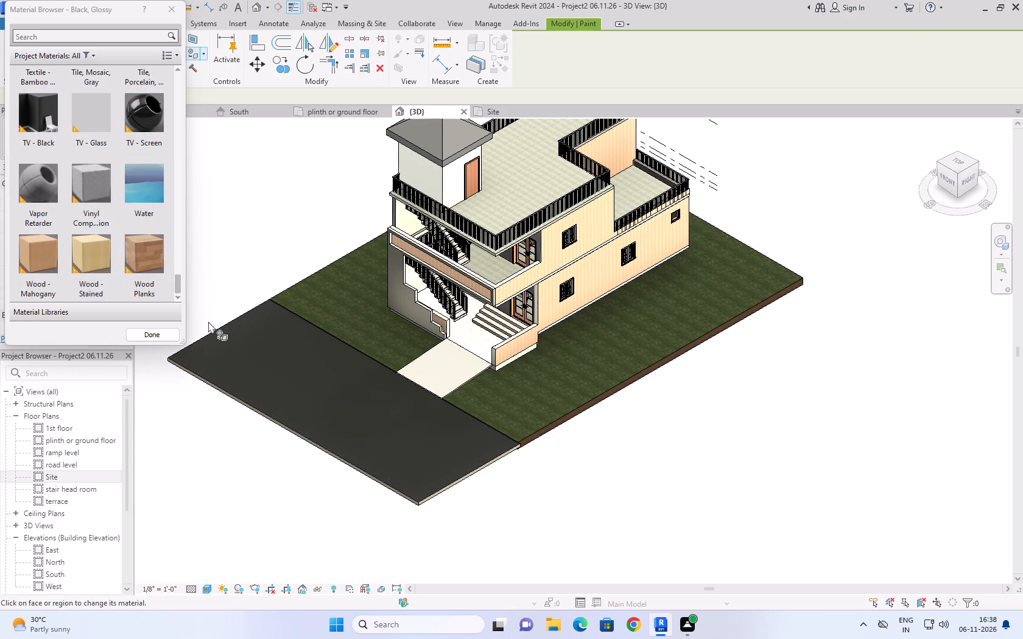
pyautogui.click(166, 12)
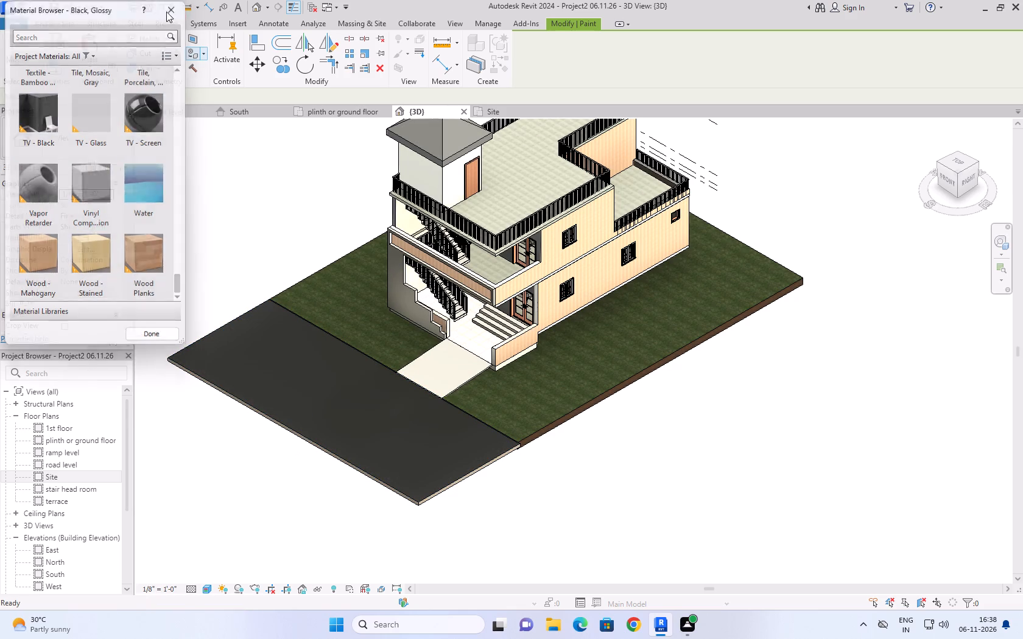